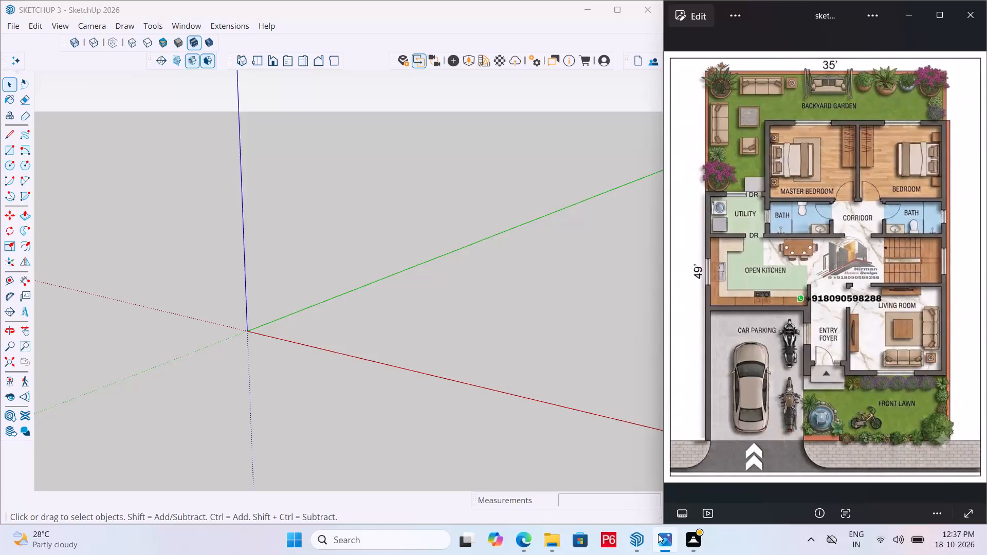
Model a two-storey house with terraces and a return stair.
Draw a line parallel to the green axis in two consecutive 49' segments, starting near the origin.
{"action": "scroll", "coordinate": [174, 266], "scroll_direction": "down", "scroll_amount": 5}
{"action": "scroll", "coordinate": [292, 294], "scroll_direction": "down", "scroll_amount": 7}
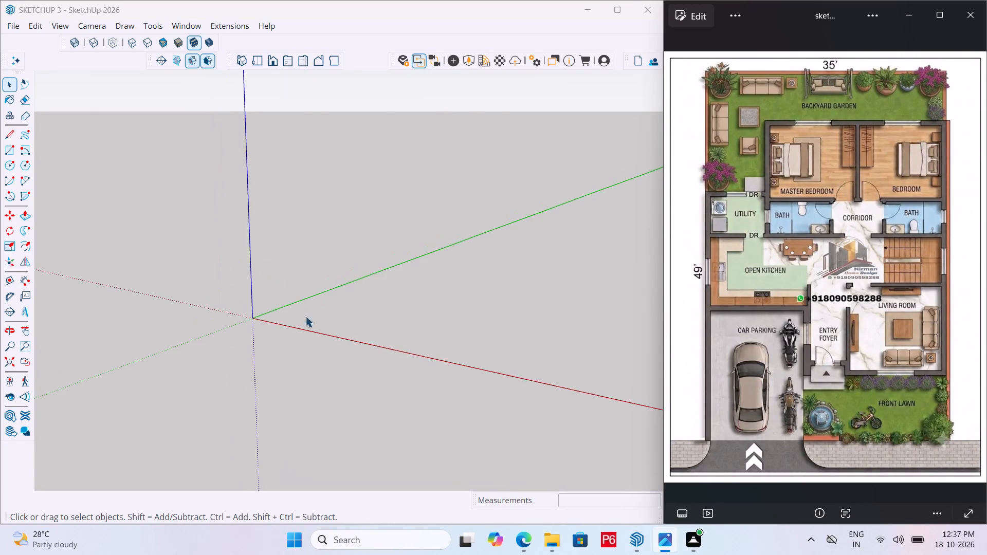
{"action": "middle_click_drag", "start_coordinate": [480, 253], "coordinate": [468, 325]}
{"action": "scroll", "coordinate": [335, 318], "scroll_direction": "down", "scroll_amount": 4}
{"action": "key", "text": "l"}
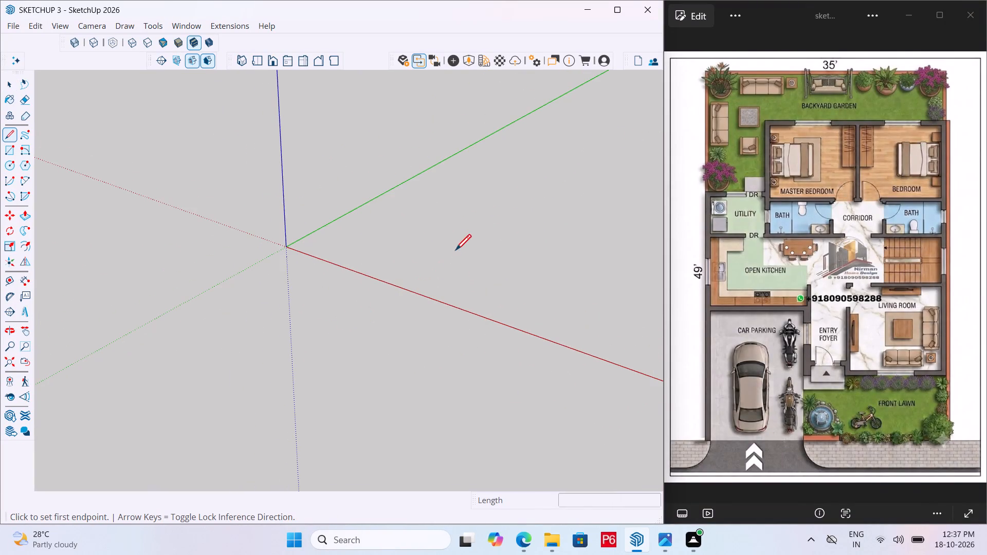
{"action": "scroll", "coordinate": [213, 348], "scroll_direction": "down", "scroll_amount": 10}
{"action": "scroll", "coordinate": [224, 301], "scroll_direction": "down", "scroll_amount": 7}
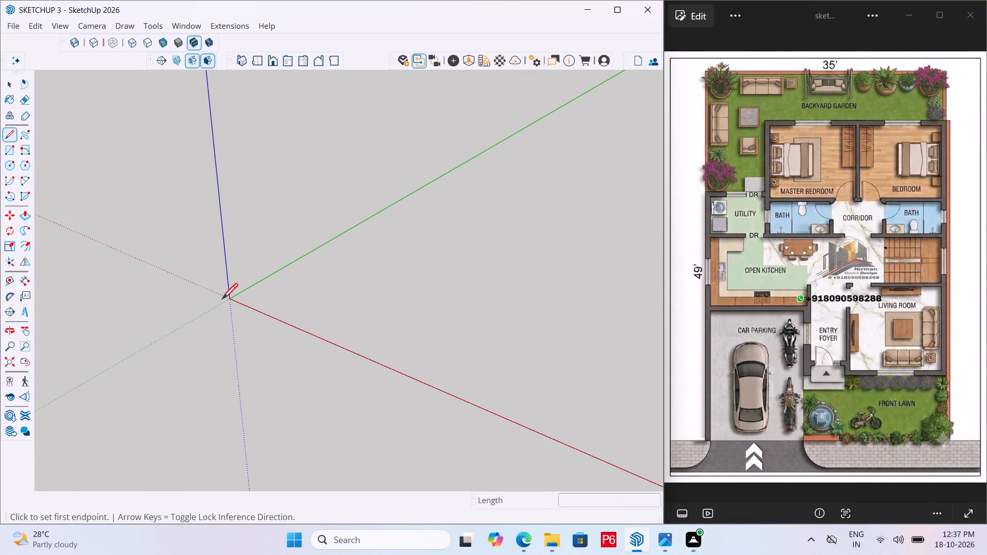
{"action": "scroll", "coordinate": [233, 299], "scroll_direction": "down", "scroll_amount": 19}
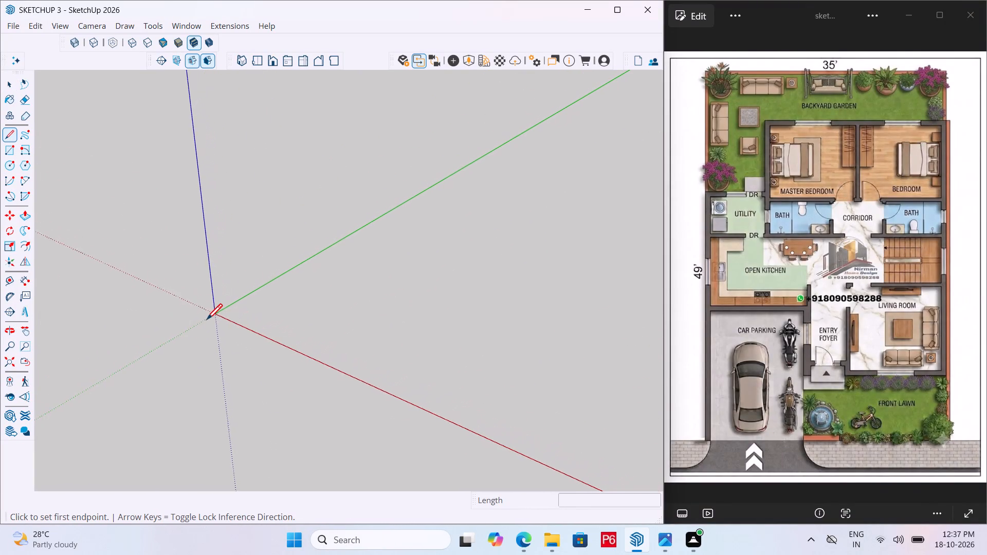
{"action": "scroll", "coordinate": [207, 321], "scroll_direction": "down", "scroll_amount": 20}
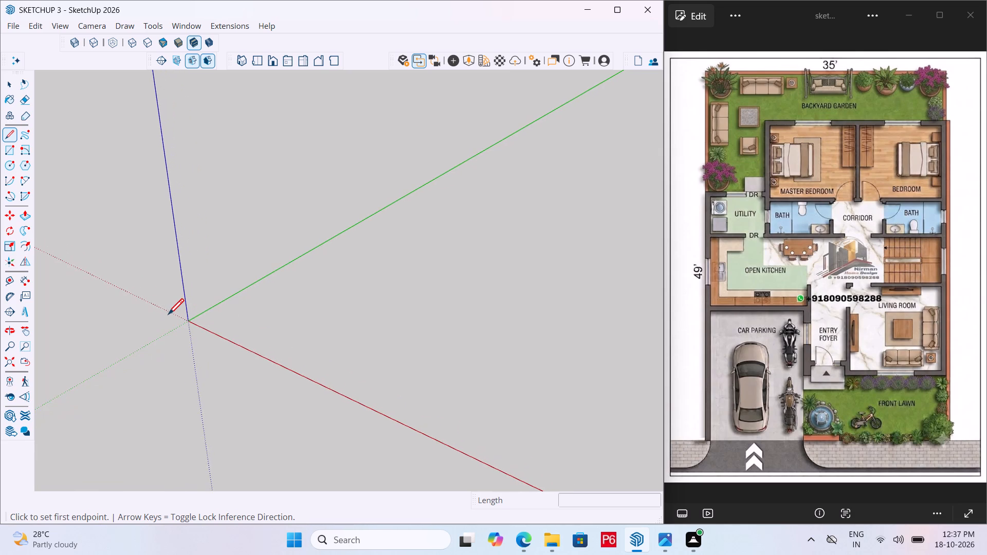
{"action": "scroll", "coordinate": [168, 315], "scroll_direction": "down", "scroll_amount": 6}
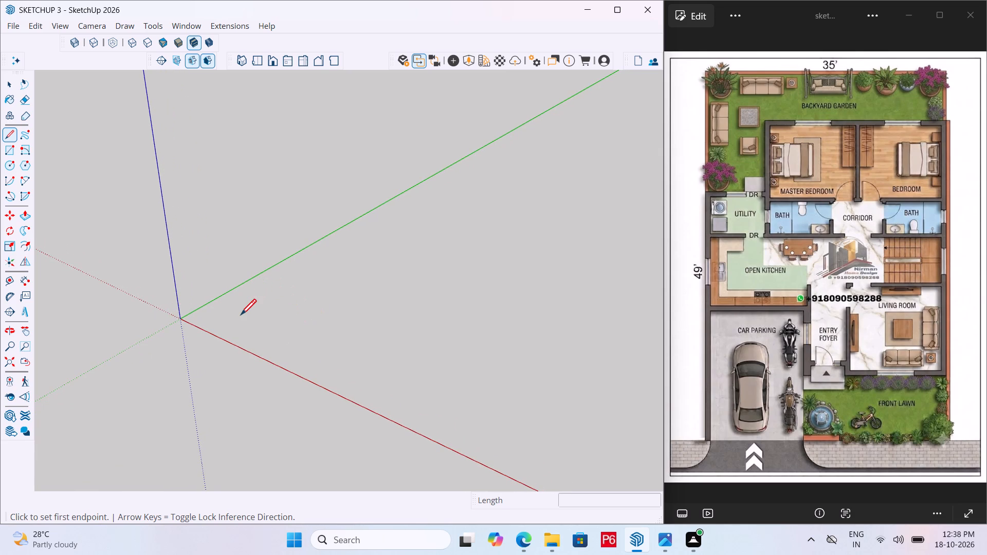
{"action": "left_click", "coordinate": [239, 318]}
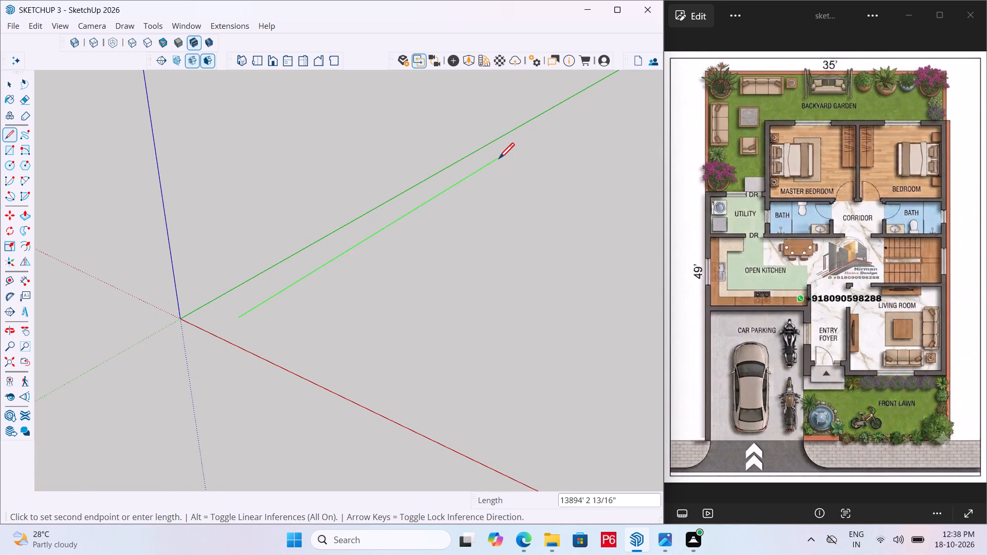
{"action": "type", "text": "49'"}
{"action": "key", "text": "Return"}
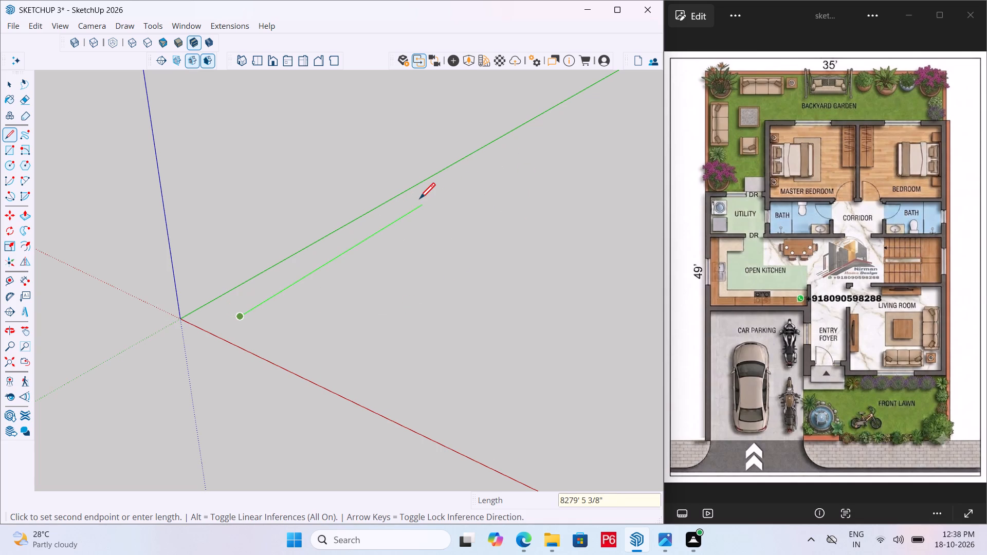
{"action": "type", "text": "49"}
{"action": "key", "text": "apostrophe"}
{"action": "key", "text": "Return"}
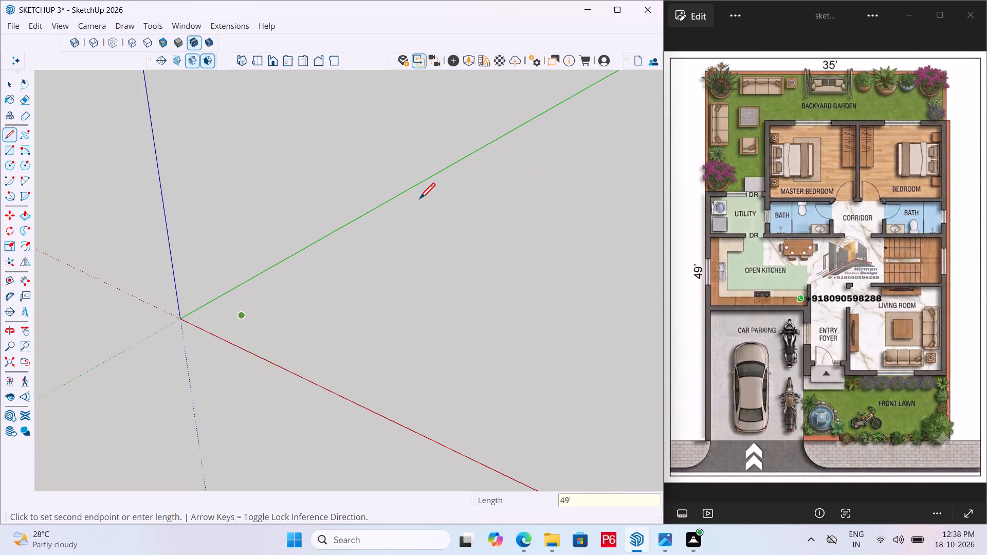
Complete the plot rectangle with a 35' edge along the red axis, a 49' edge back, and a closing edge to the first line.
{"action": "scroll", "coordinate": [221, 318], "scroll_direction": "up", "scroll_amount": 3}
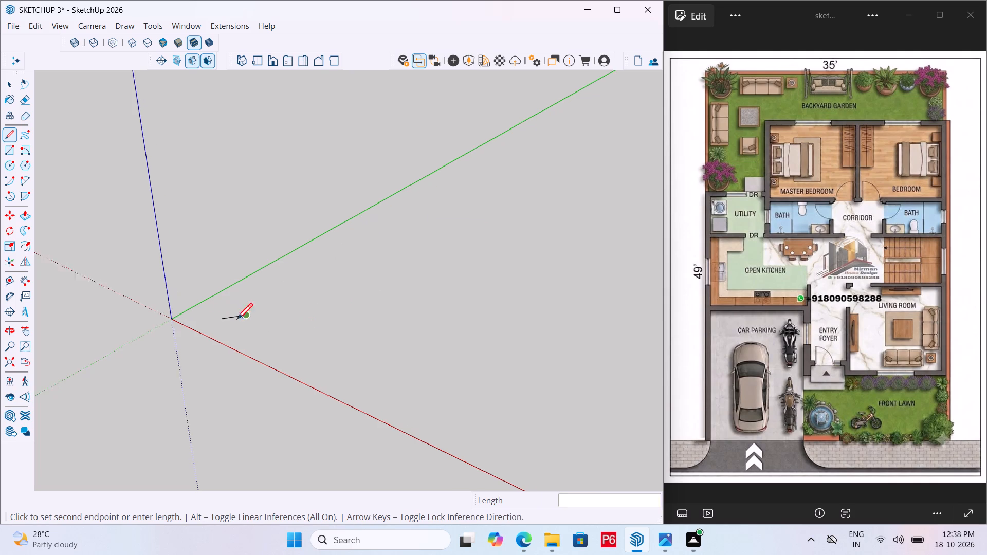
{"action": "scroll", "coordinate": [237, 321], "scroll_direction": "up", "scroll_amount": 18}
{"action": "scroll", "coordinate": [254, 316], "scroll_direction": "up", "scroll_amount": 6}
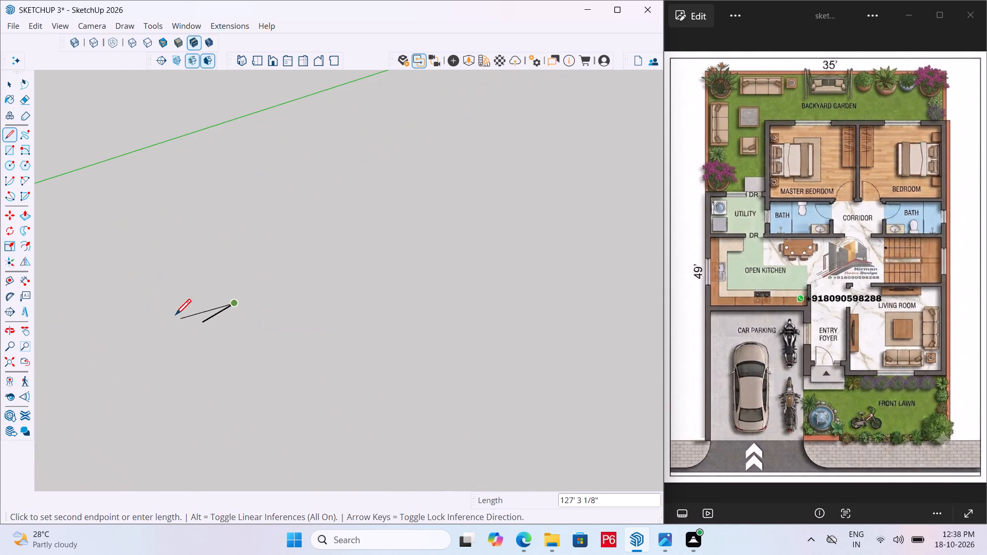
{"action": "scroll", "coordinate": [175, 317], "scroll_direction": "up", "scroll_amount": 7}
{"action": "scroll", "coordinate": [306, 296], "scroll_direction": "up", "scroll_amount": 6}
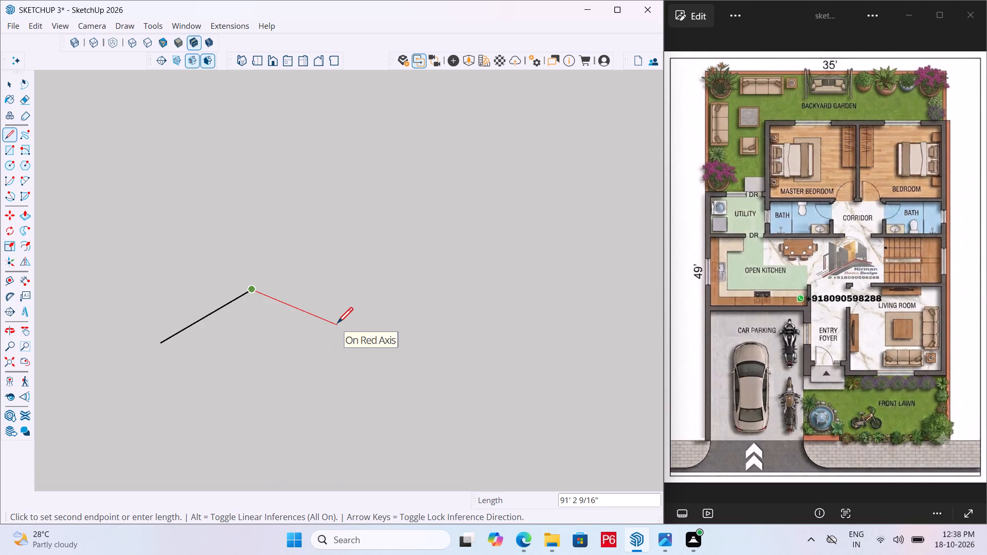
{"action": "type", "text": "35'"}
{"action": "key", "text": "Return"}
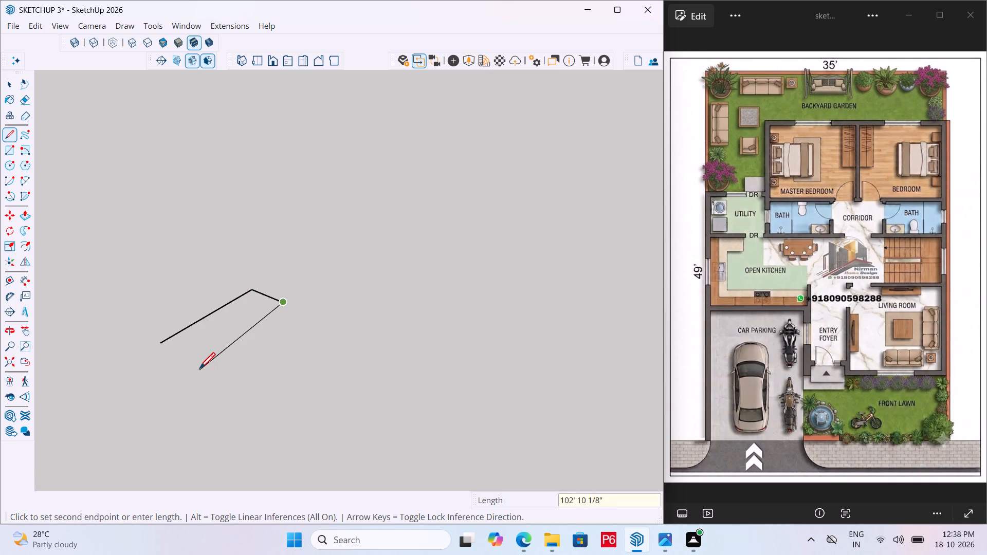
{"action": "type", "text": "49"}
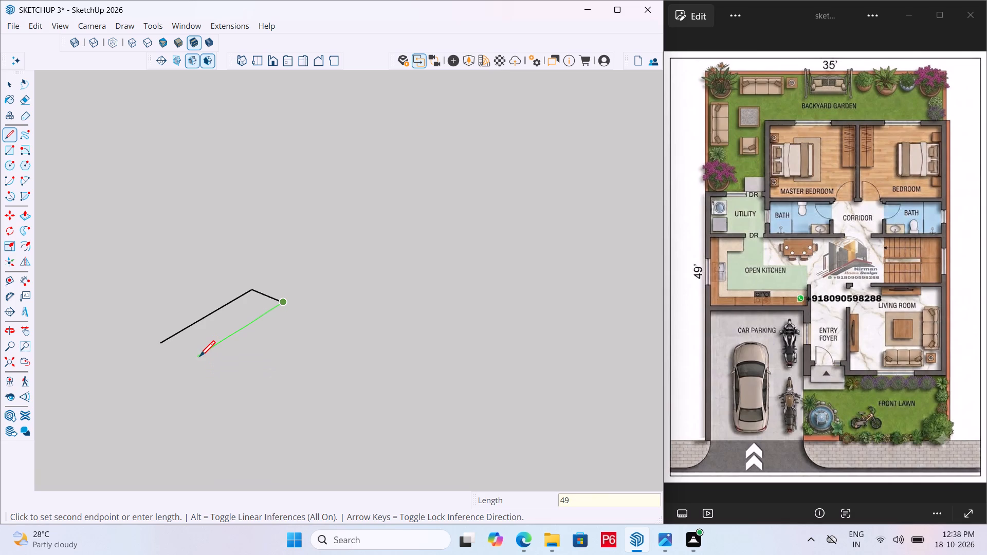
{"action": "key", "text": "apostrophe"}
{"action": "key", "text": "Return"}
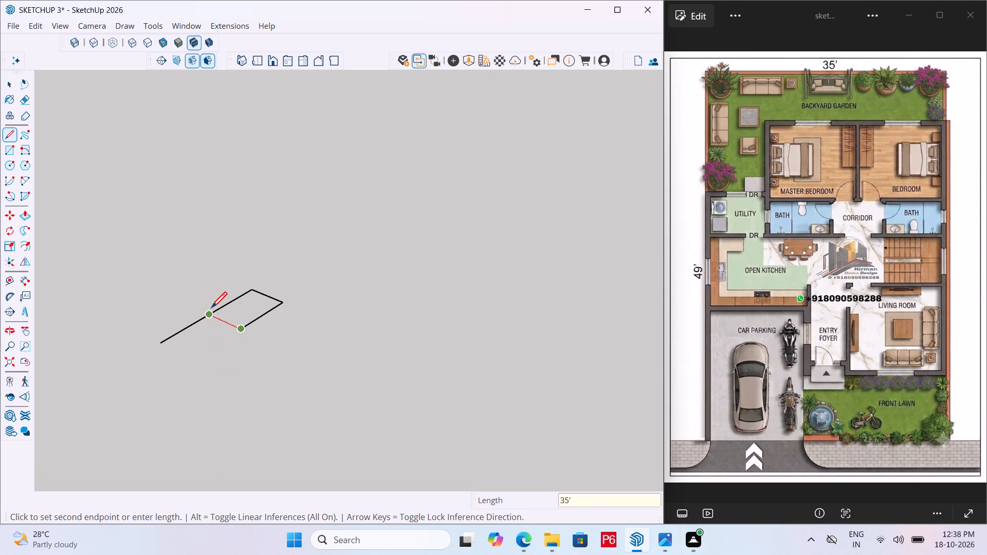
{"action": "left_click", "coordinate": [211, 309]}
{"action": "key", "text": "Escape"}
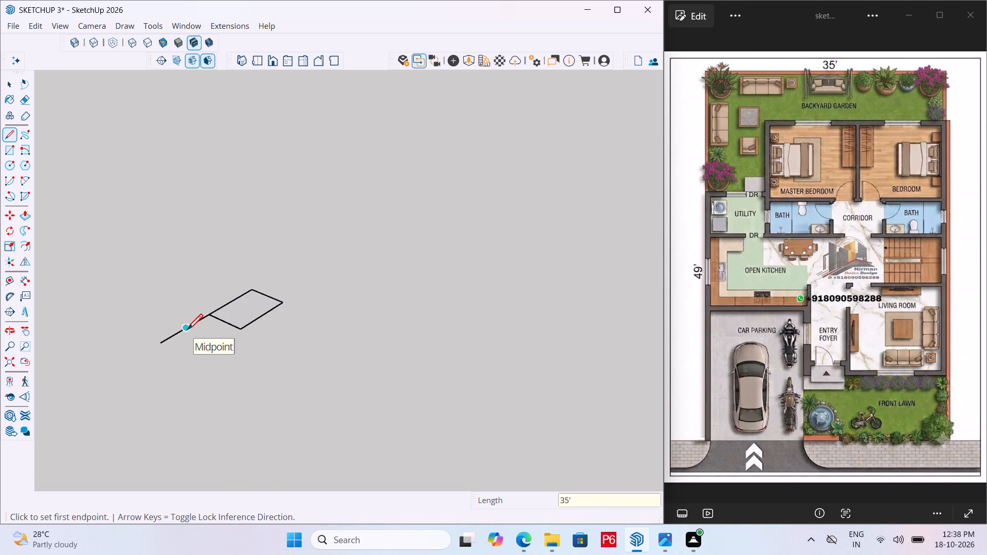
Erase the surplus line segment extending beyond the rectangle and save the model.
{"action": "key", "text": "e"}
{"action": "left_click_drag", "start_coordinate": [169, 331], "coordinate": [190, 350]}
{"action": "key", "text": "ctrl+s"}
{"action": "key", "text": "ctrl+s"}
{"action": "key", "text": "ctrl+s"}
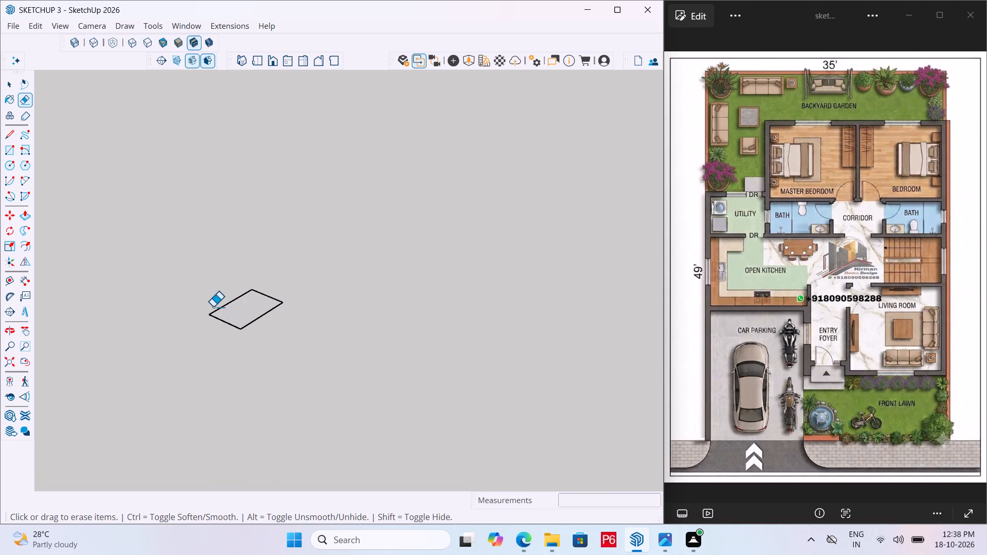
Make a group from the plot rectangle's face and its bounding edges.
{"action": "scroll", "coordinate": [213, 307], "scroll_direction": "up", "scroll_amount": 12}
{"action": "scroll", "coordinate": [322, 358], "scroll_direction": "down", "scroll_amount": 5}
{"action": "scroll", "coordinate": [282, 316], "scroll_direction": "up", "scroll_amount": 7}
{"action": "scroll", "coordinate": [269, 307], "scroll_direction": "down", "scroll_amount": 5}
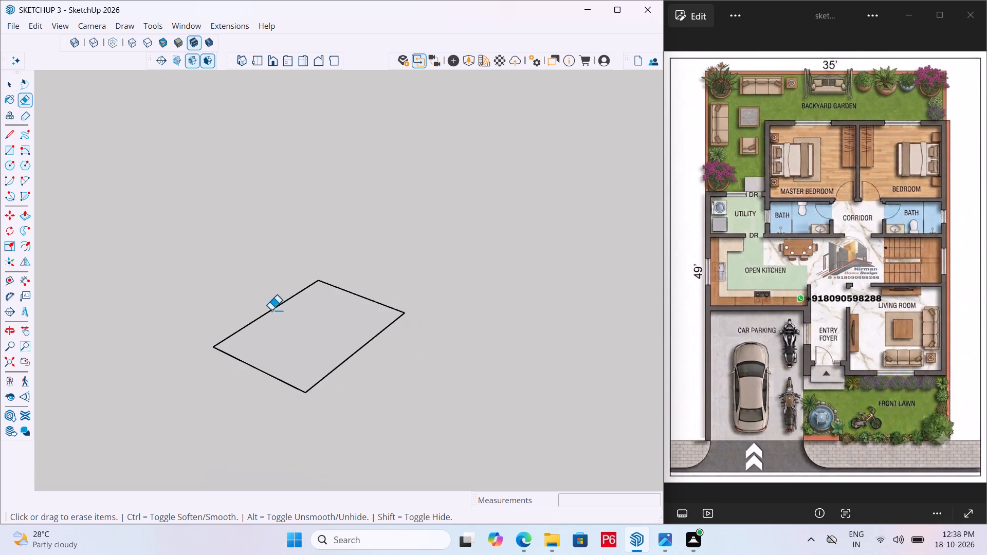
{"action": "key", "text": "space"}
{"action": "double_click", "coordinate": [305, 322]}
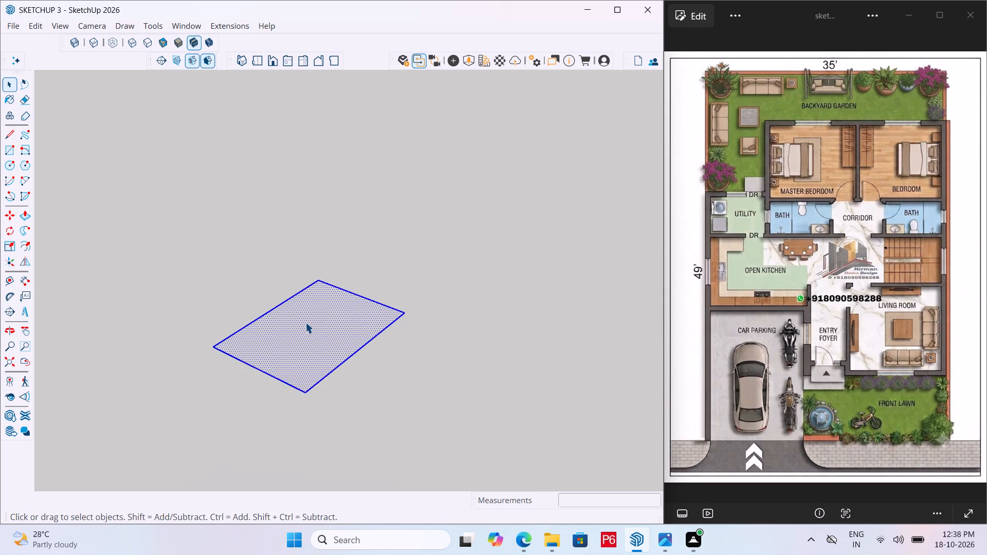
{"action": "right_click", "coordinate": [305, 322]}
{"action": "left_click", "coordinate": [361, 446]}
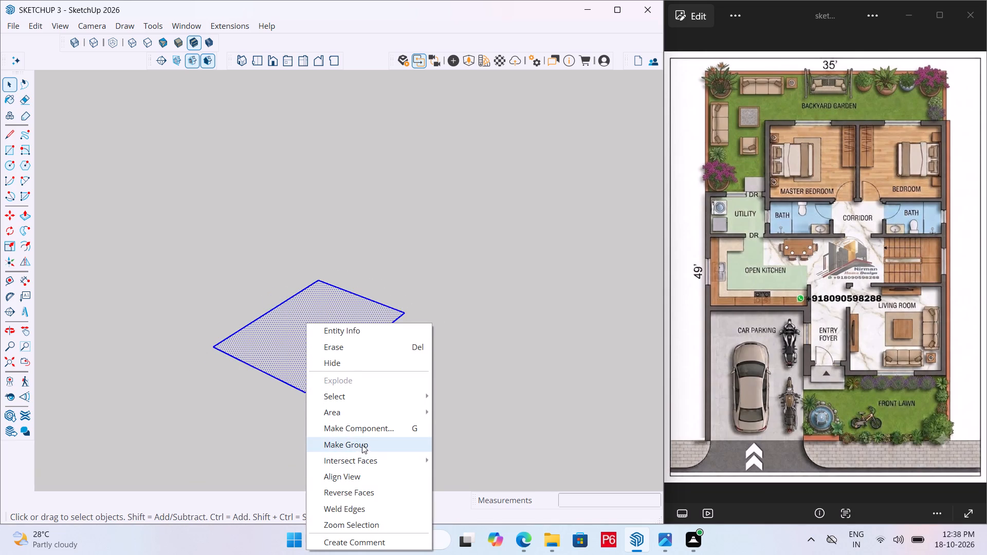
{"action": "double_click", "coordinate": [476, 364]}
Inside the plot group, use Push/Pull to raise the rectangle face 6" into a slab, and exit the group.
{"action": "left_click", "coordinate": [330, 322]}
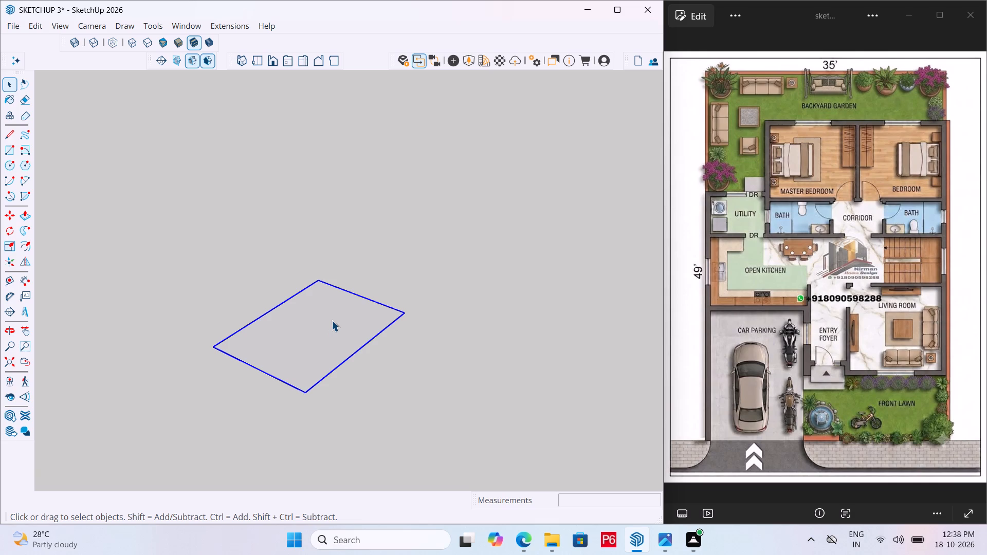
{"action": "double_click", "coordinate": [302, 347]}
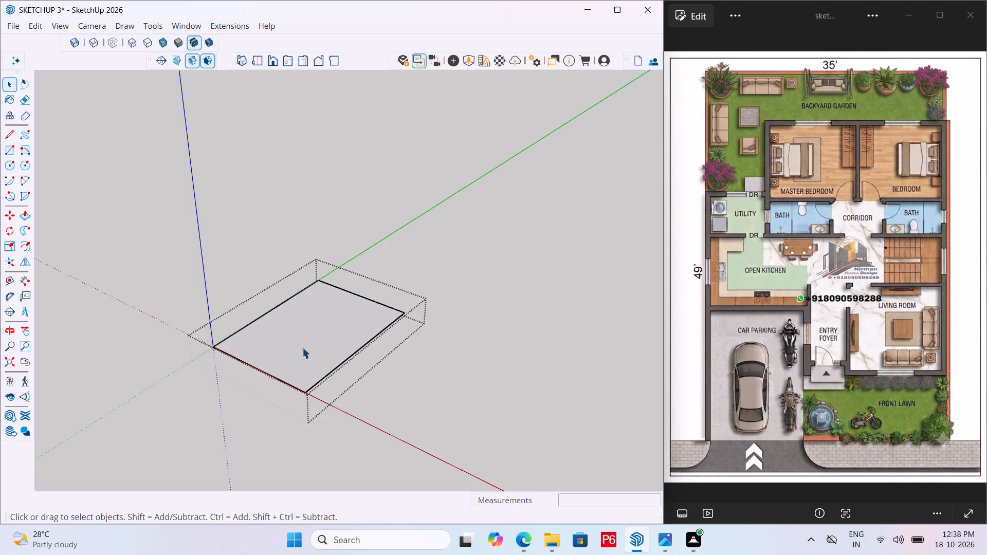
{"action": "left_click", "coordinate": [298, 330]}
{"action": "key", "text": "o"}
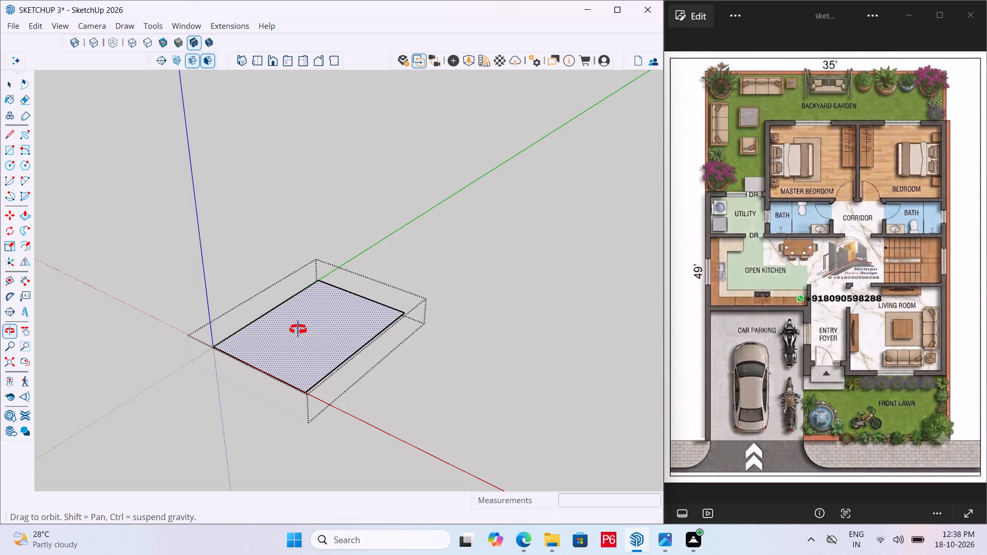
{"action": "key", "text": "p"}
{"action": "left_click", "coordinate": [298, 329]}
{"action": "key", "text": "6"}
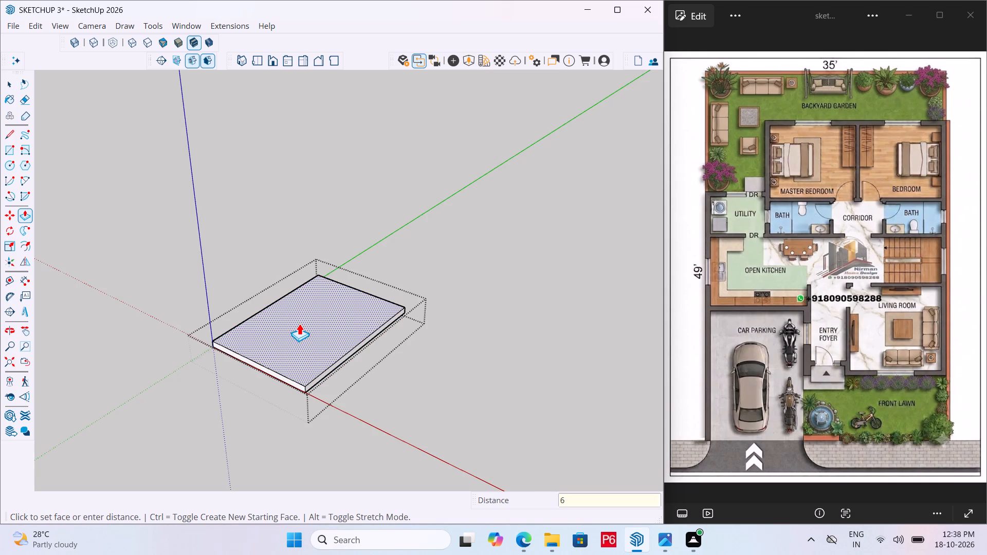
{"action": "key", "text": "shift+quotedbl"}
{"action": "key", "text": "Return"}
{"action": "key", "text": "Escape"}
{"action": "key", "text": "grave"}
{"action": "left_click", "coordinate": [443, 380]}
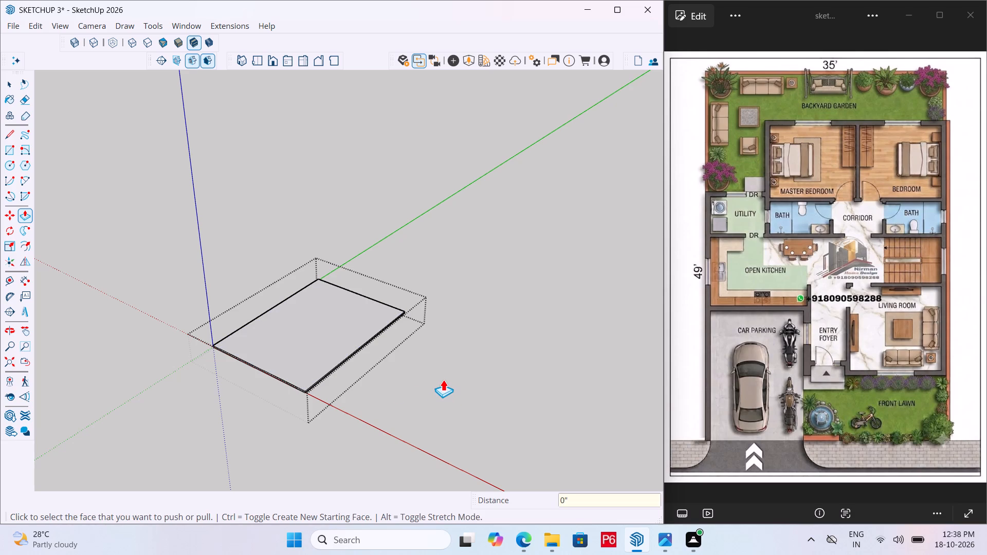
{"action": "key", "text": "Escape"}
{"action": "key", "text": "space"}
{"action": "left_click", "coordinate": [454, 374]}
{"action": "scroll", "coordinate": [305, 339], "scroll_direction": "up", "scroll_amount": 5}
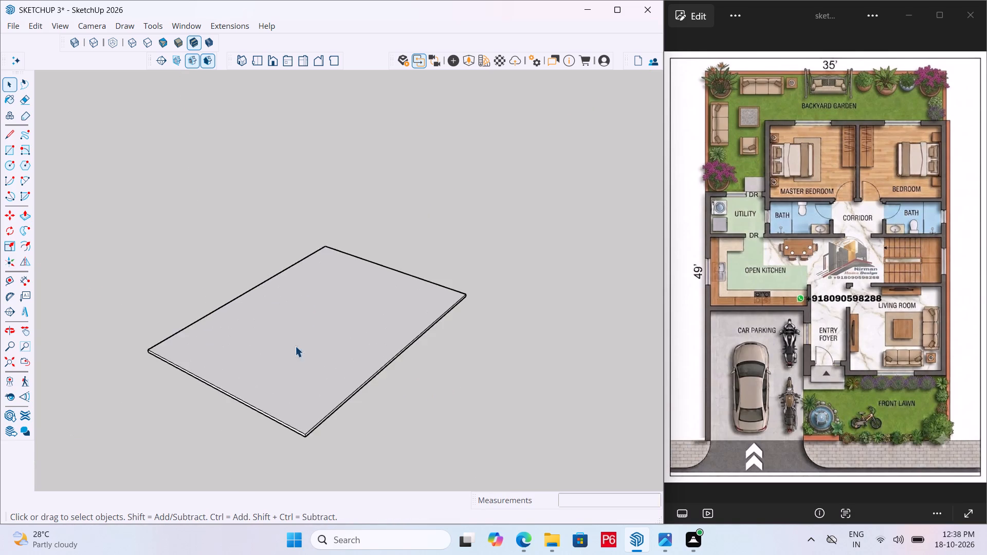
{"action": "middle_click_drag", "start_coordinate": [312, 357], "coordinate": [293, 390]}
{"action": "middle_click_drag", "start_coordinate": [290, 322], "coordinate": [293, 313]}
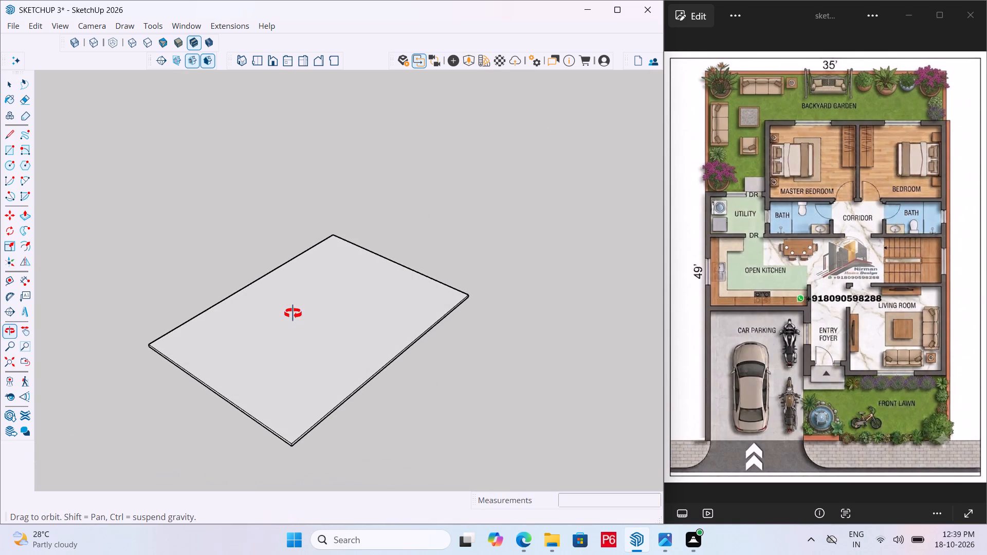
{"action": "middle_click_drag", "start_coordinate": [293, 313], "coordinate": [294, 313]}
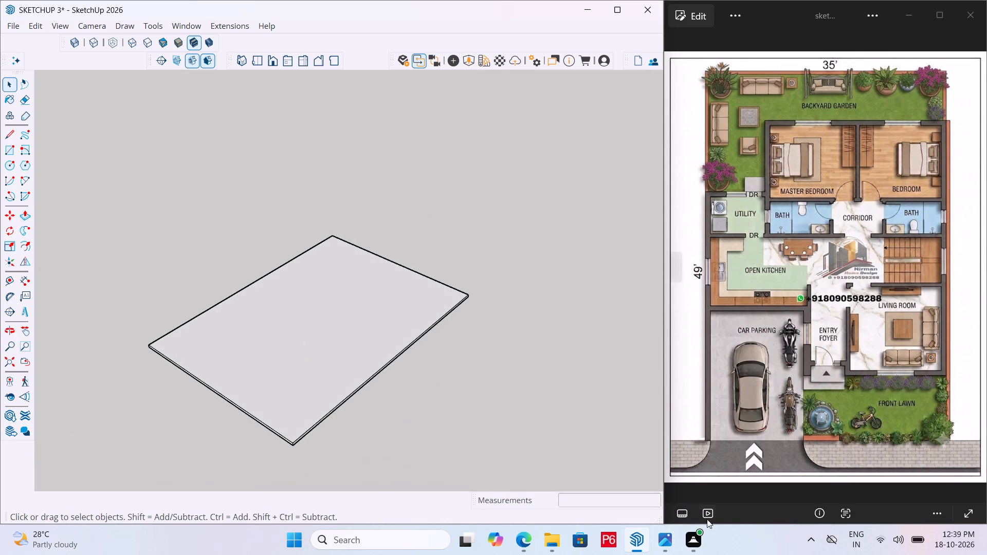
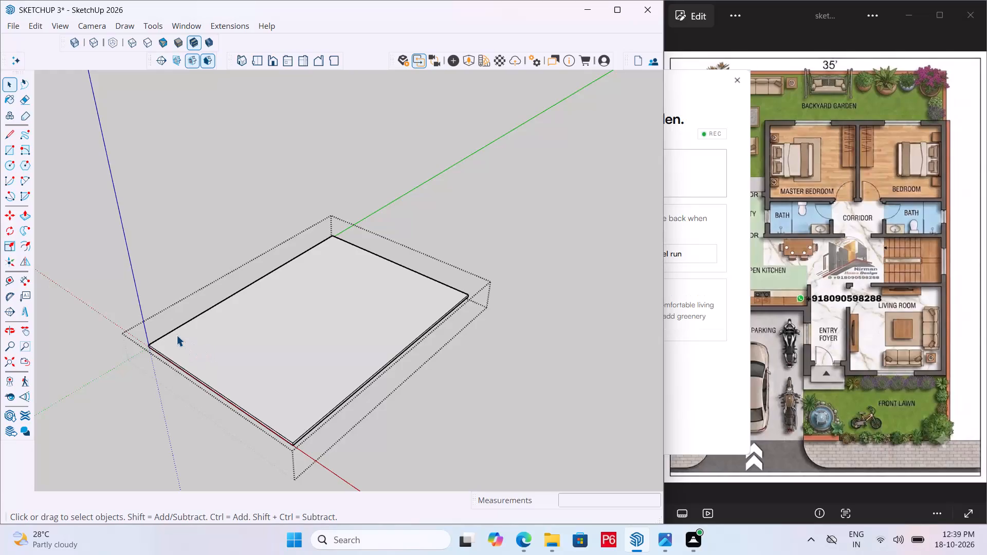
Open the slab group for editing and select its top face.
{"action": "left_click", "coordinate": [471, 211]}
{"action": "left_click", "coordinate": [286, 329]}
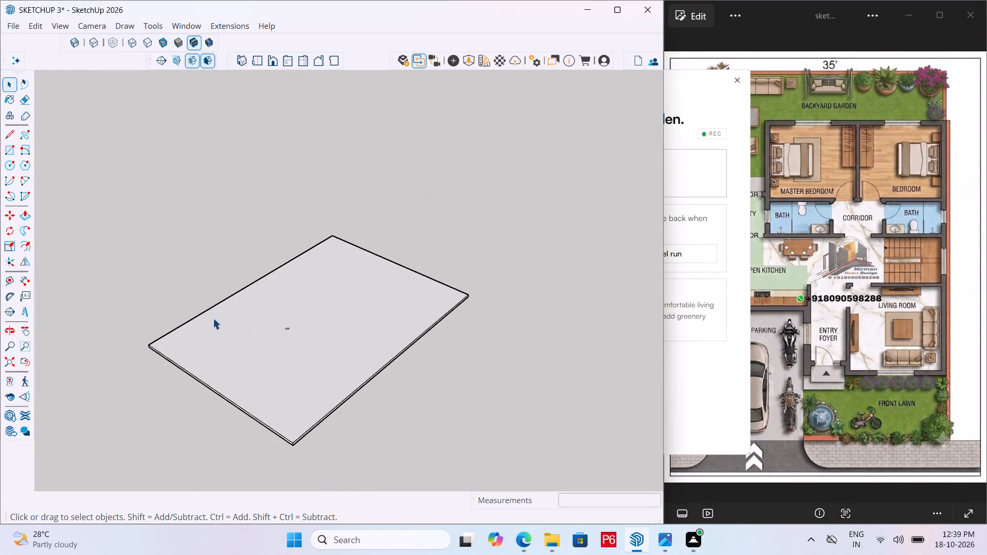
{"action": "scroll", "coordinate": [198, 330], "scroll_direction": "up", "scroll_amount": 5}
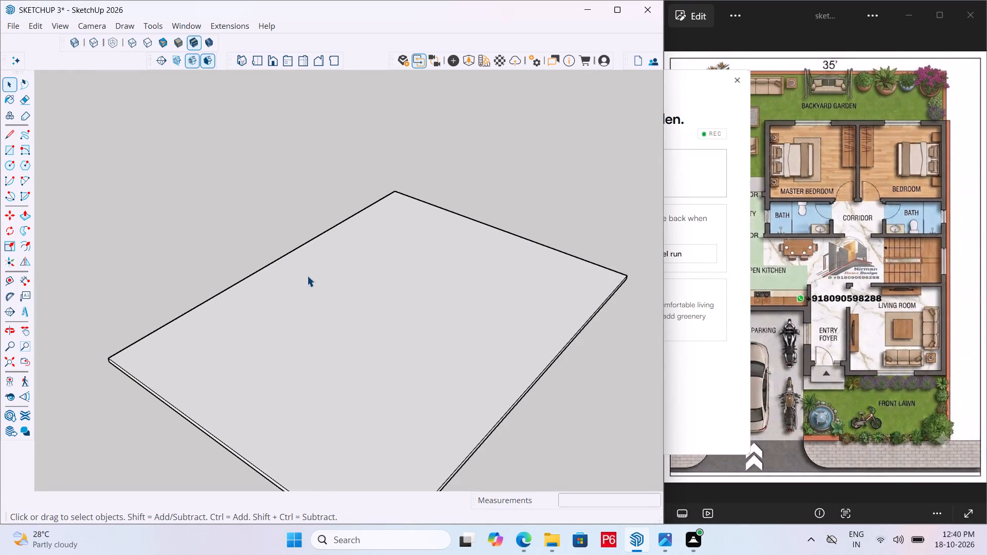
{"action": "key", "text": "t"}
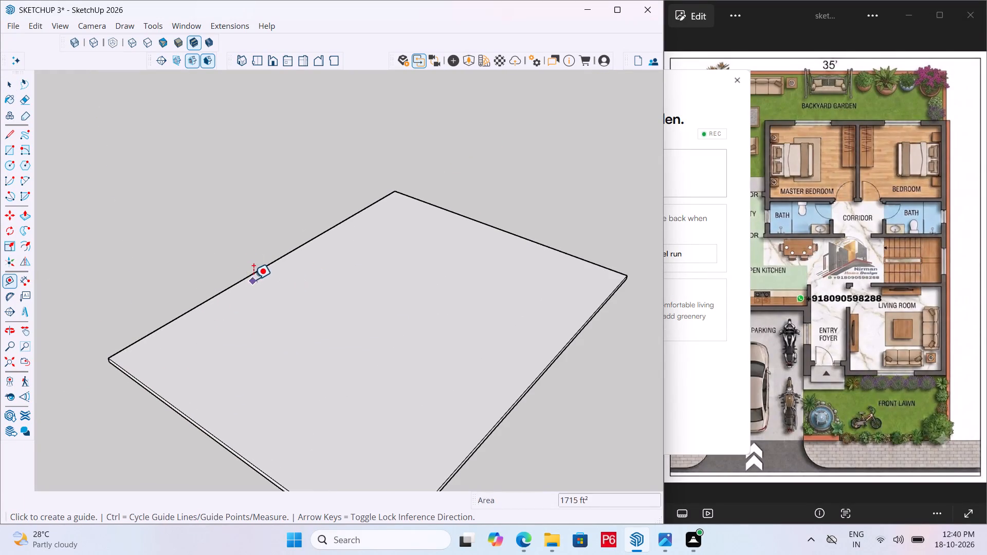
{"action": "key", "text": "space"}
{"action": "triple_click", "coordinate": [267, 306]}
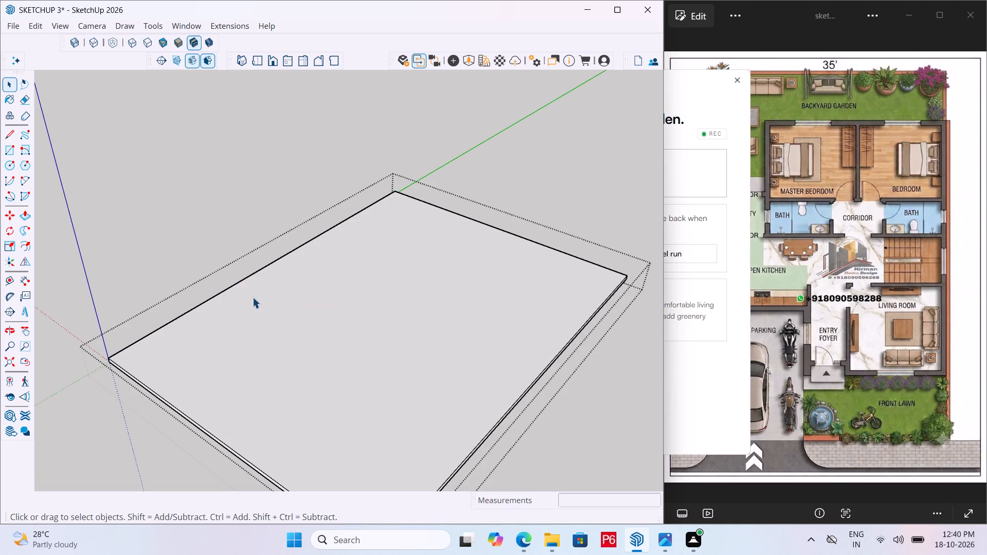
{"action": "left_click", "coordinate": [215, 316]}
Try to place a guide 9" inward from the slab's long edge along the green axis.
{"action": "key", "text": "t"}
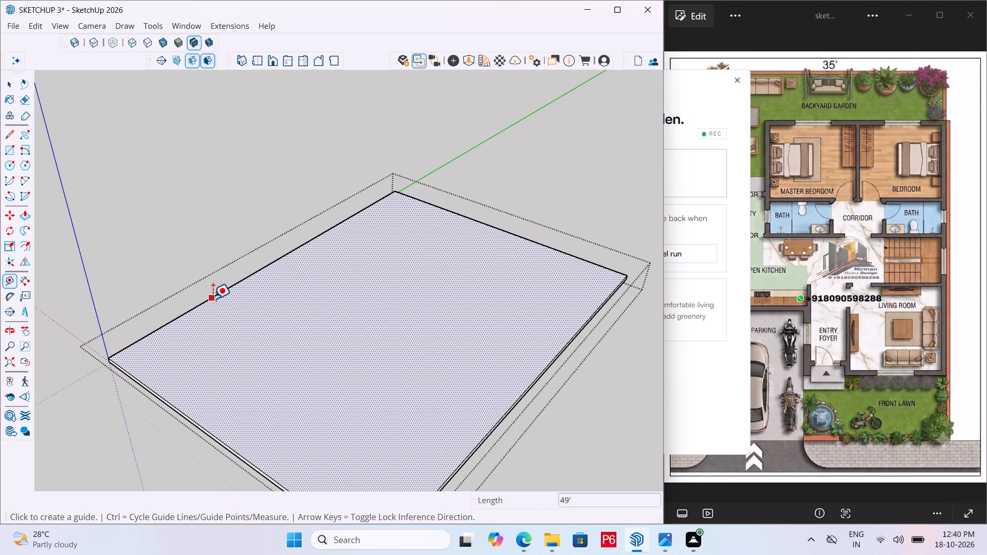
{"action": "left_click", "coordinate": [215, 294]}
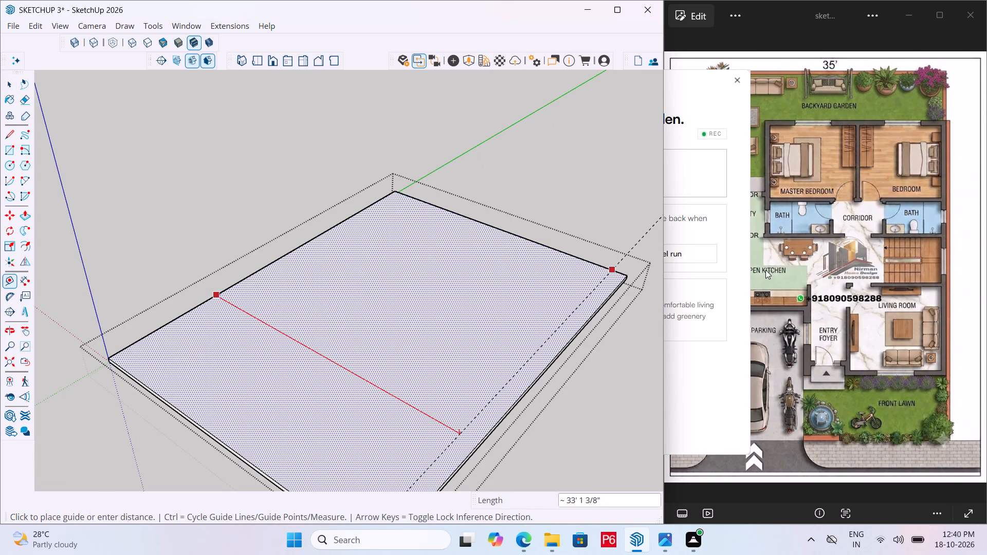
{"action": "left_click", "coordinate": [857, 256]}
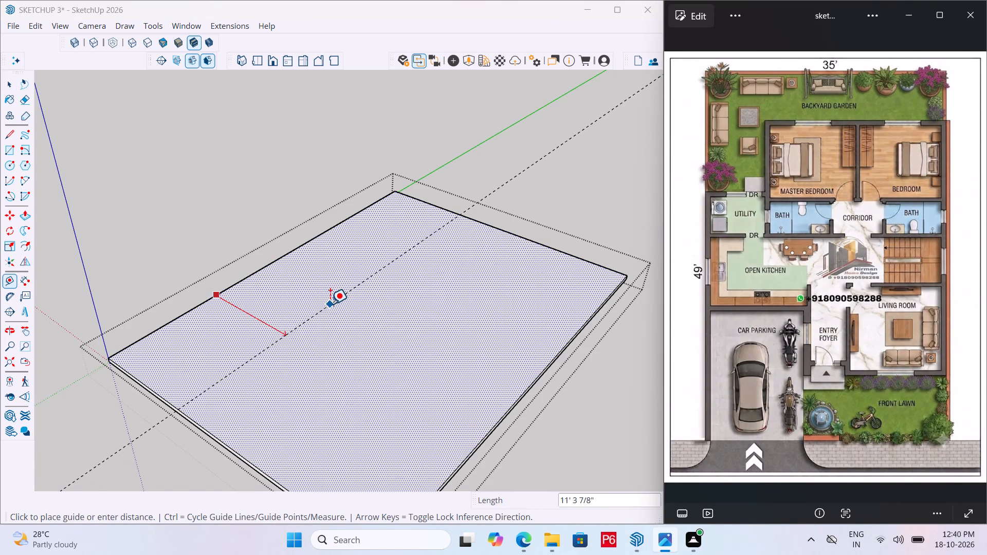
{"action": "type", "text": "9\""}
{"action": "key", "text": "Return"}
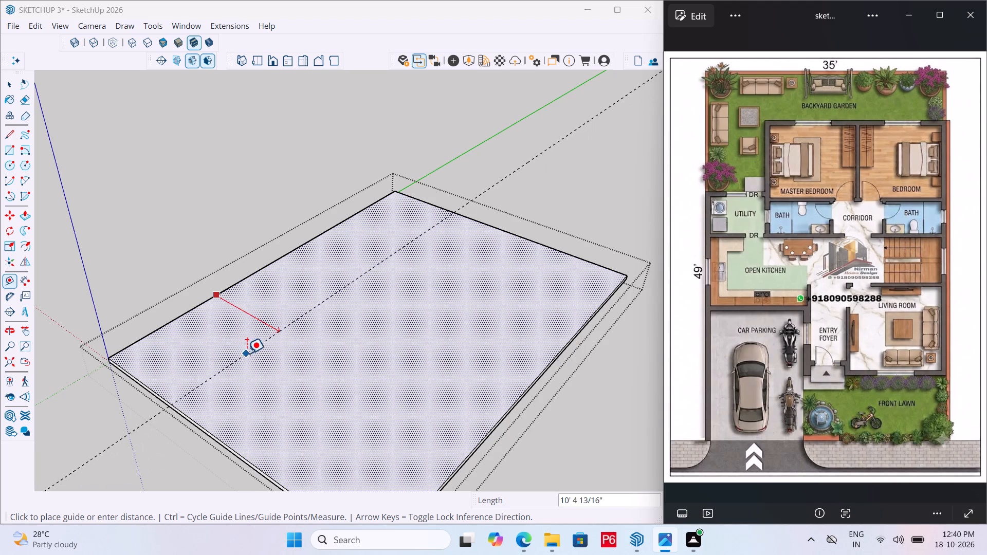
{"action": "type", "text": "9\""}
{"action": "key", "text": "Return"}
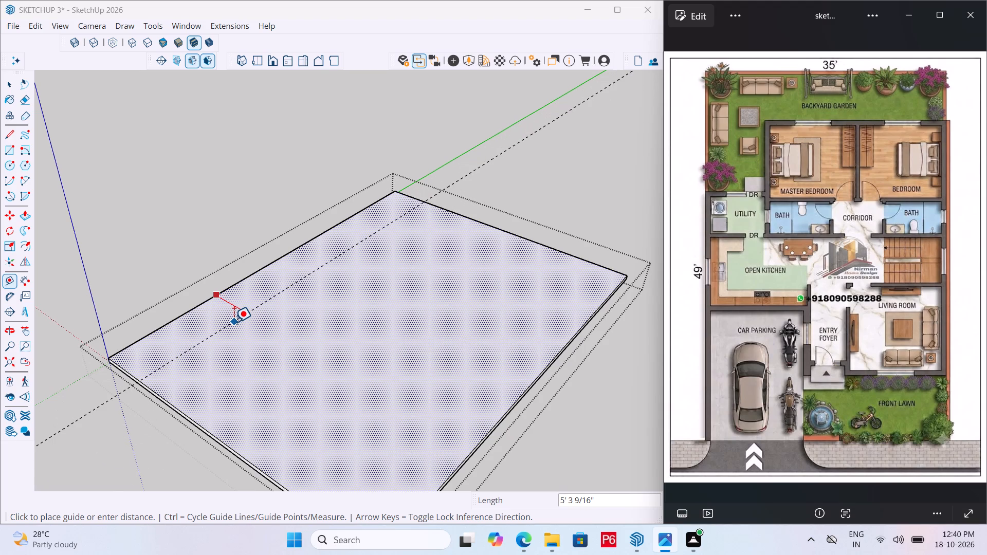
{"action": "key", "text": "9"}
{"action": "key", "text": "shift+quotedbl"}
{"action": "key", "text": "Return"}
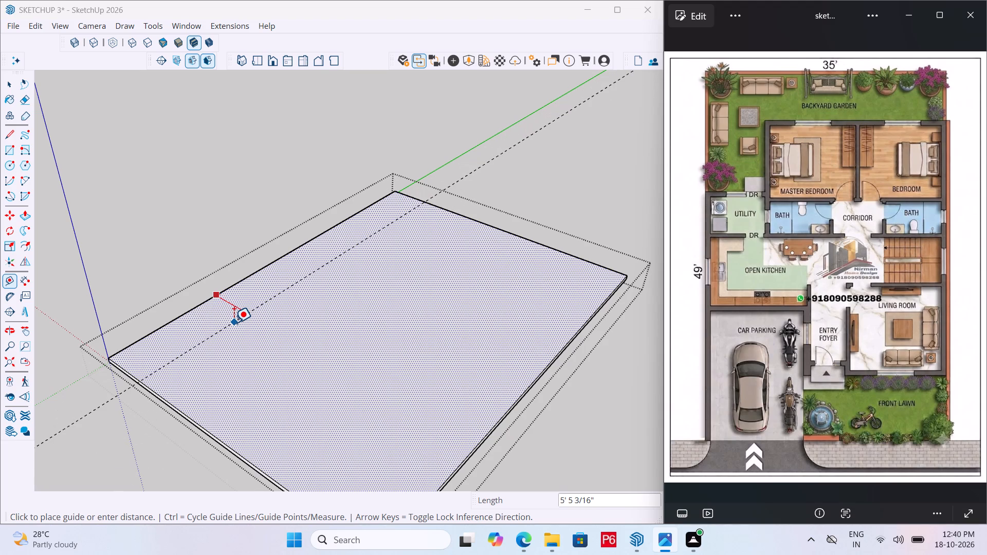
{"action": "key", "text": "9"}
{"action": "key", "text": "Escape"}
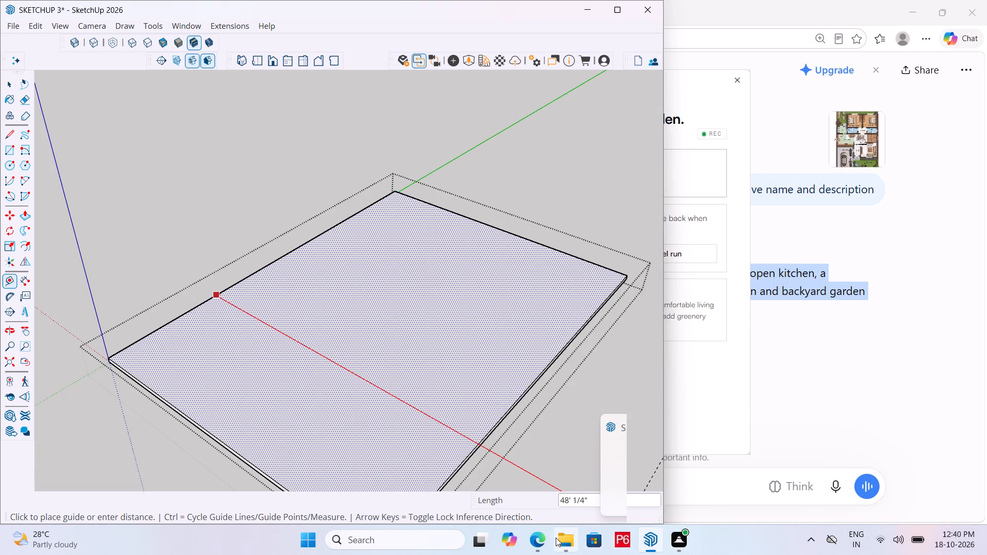
Reopen the sketchup 3 floor plan image from the FILES folder and switch back to SketchUp.
{"action": "left_click", "coordinate": [583, 484]}
{"action": "double_click", "coordinate": [810, 215]}
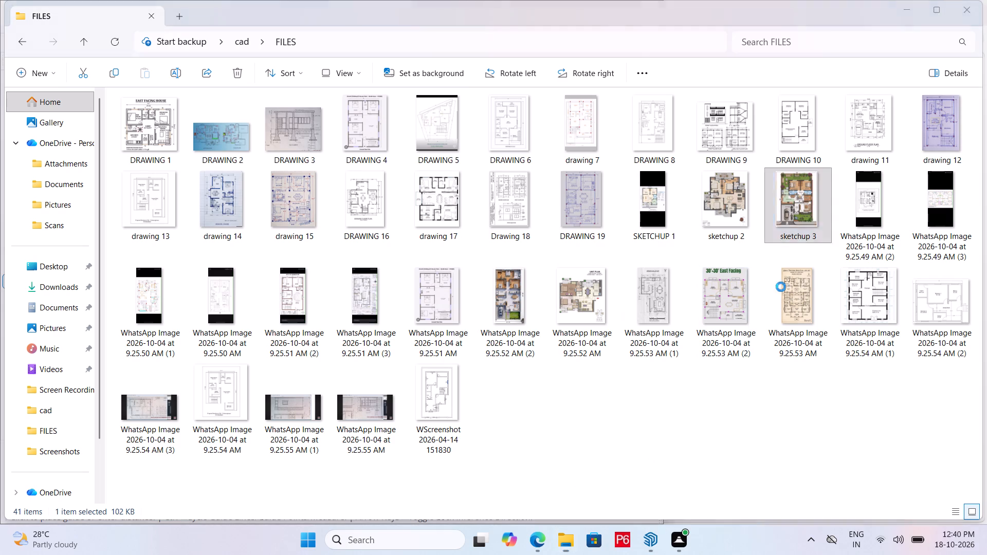
{"action": "left_click", "coordinate": [638, 545]}
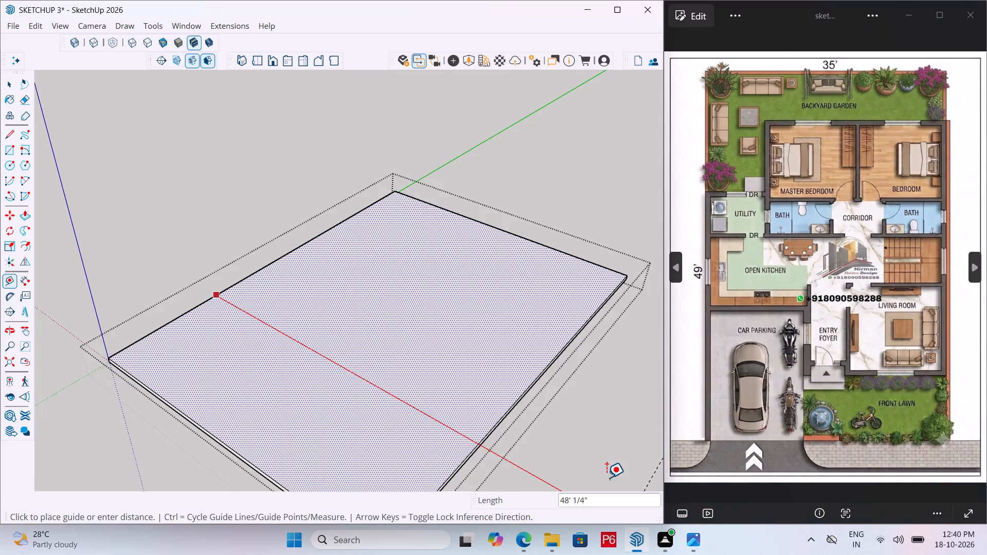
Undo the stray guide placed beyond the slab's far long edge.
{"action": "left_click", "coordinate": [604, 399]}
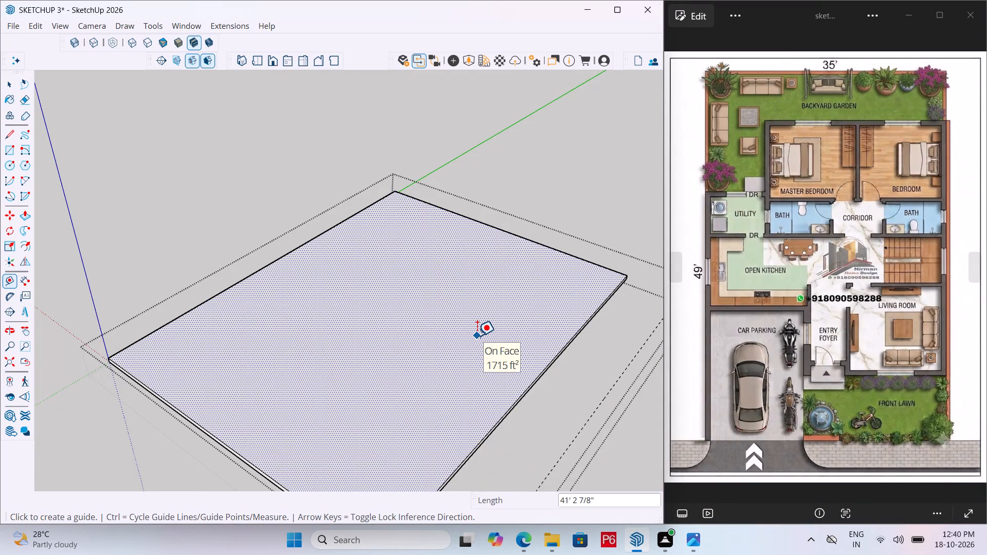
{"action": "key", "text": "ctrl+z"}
Place guides 9" inward from the slab's long edge on the green axis and its short edge on the red axis.
{"action": "scroll", "coordinate": [416, 251], "scroll_direction": "down", "scroll_amount": 4}
{"action": "scroll", "coordinate": [316, 275], "scroll_direction": "up", "scroll_amount": 5}
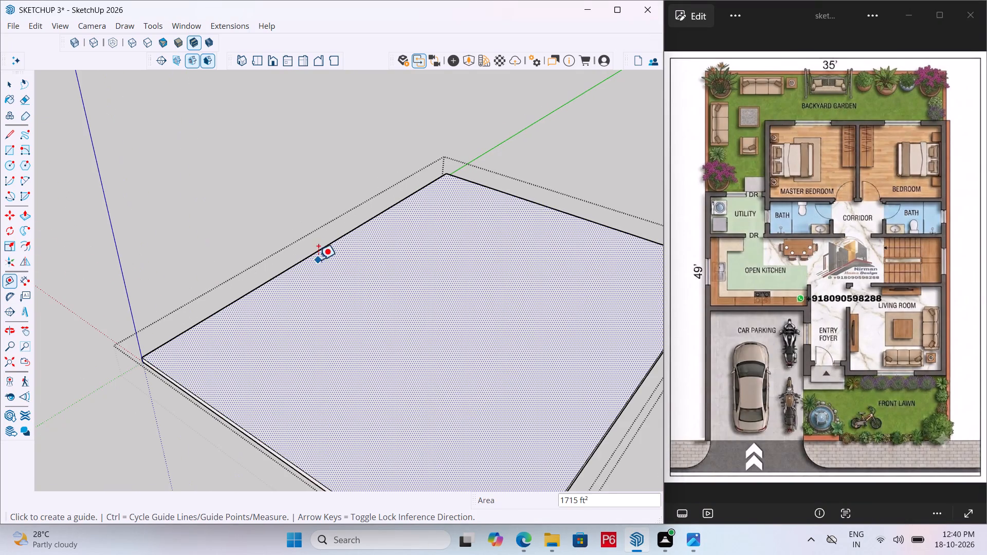
{"action": "left_click", "coordinate": [324, 248]}
{"action": "type", "text": "9\""}
{"action": "key", "text": "Return"}
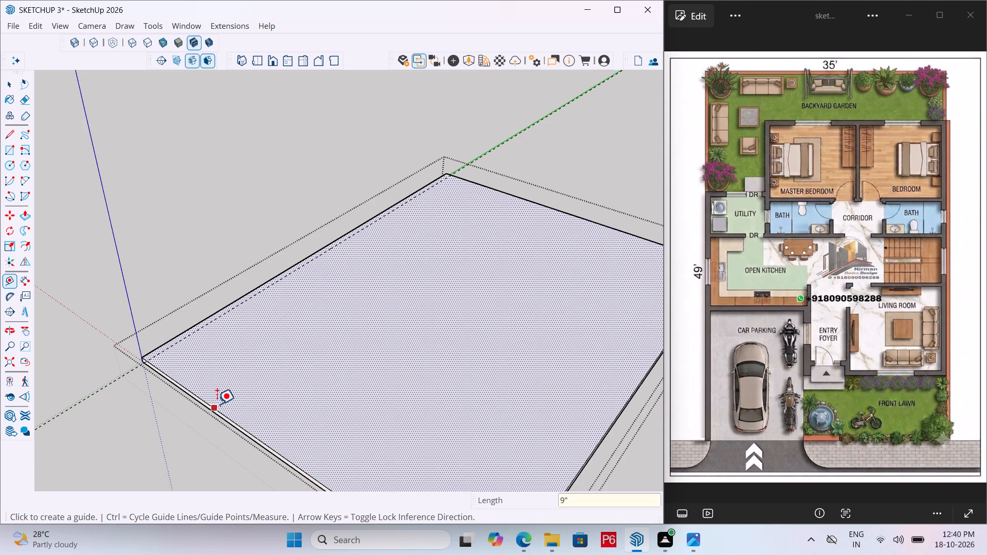
{"action": "left_click", "coordinate": [218, 408]}
{"action": "key", "text": "9"}
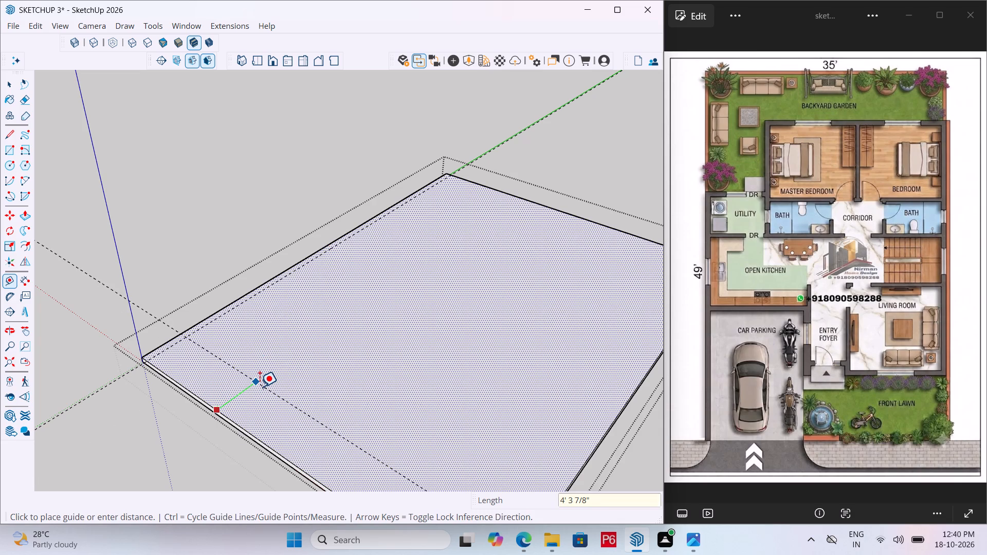
{"action": "key", "text": "shift+quotedbl"}
{"action": "key", "text": "Return"}
Place guides 9" inward from the slab's back short edge and the long edge opposite the green axis.
{"action": "scroll", "coordinate": [163, 336], "scroll_direction": "down", "scroll_amount": 3}
{"action": "scroll", "coordinate": [519, 233], "scroll_direction": "up", "scroll_amount": 1}
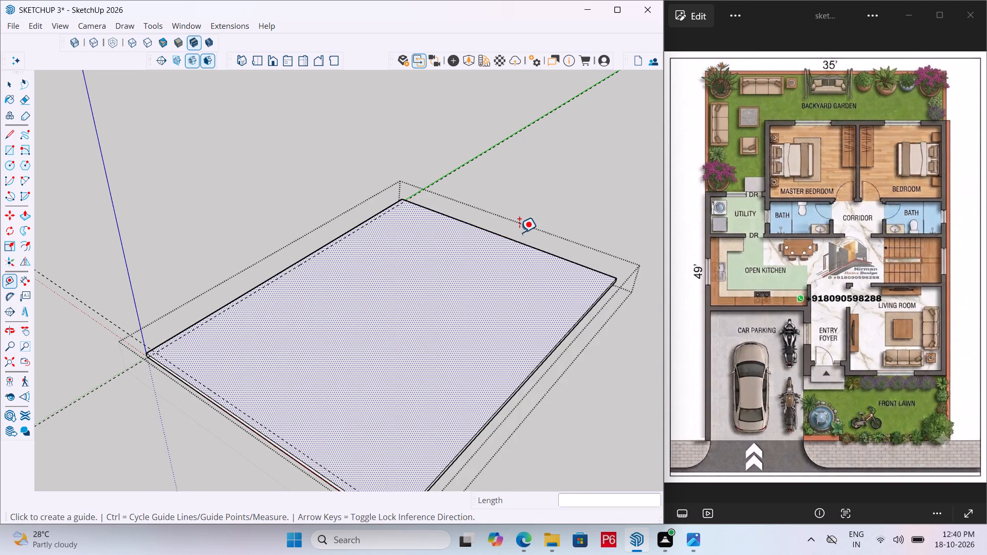
{"action": "scroll", "coordinate": [519, 233], "scroll_direction": "up", "scroll_amount": 2}
{"action": "left_click", "coordinate": [515, 242]}
{"action": "key", "text": "9"}
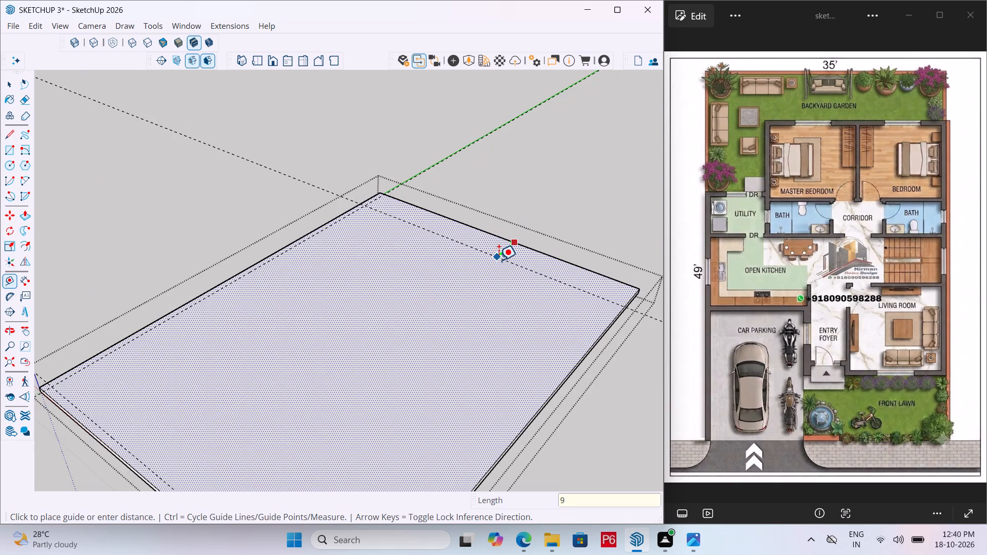
{"action": "key", "text": "shift+quotedbl"}
{"action": "key", "text": "Return"}
{"action": "scroll", "coordinate": [426, 219], "scroll_direction": "down", "scroll_amount": 3}
{"action": "scroll", "coordinate": [478, 331], "scroll_direction": "up", "scroll_amount": 4}
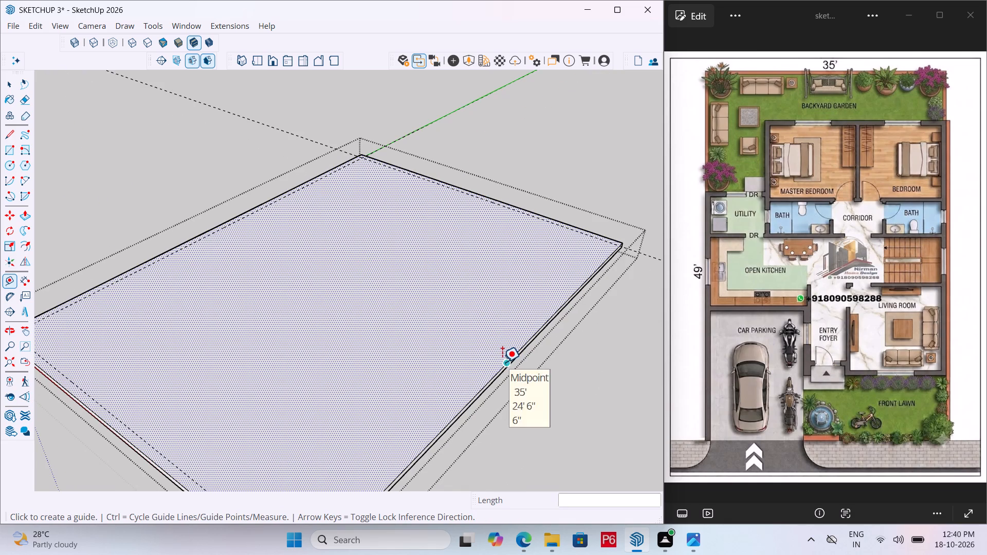
{"action": "scroll", "coordinate": [502, 359], "scroll_direction": "up", "scroll_amount": 4}
{"action": "left_click", "coordinate": [508, 362]}
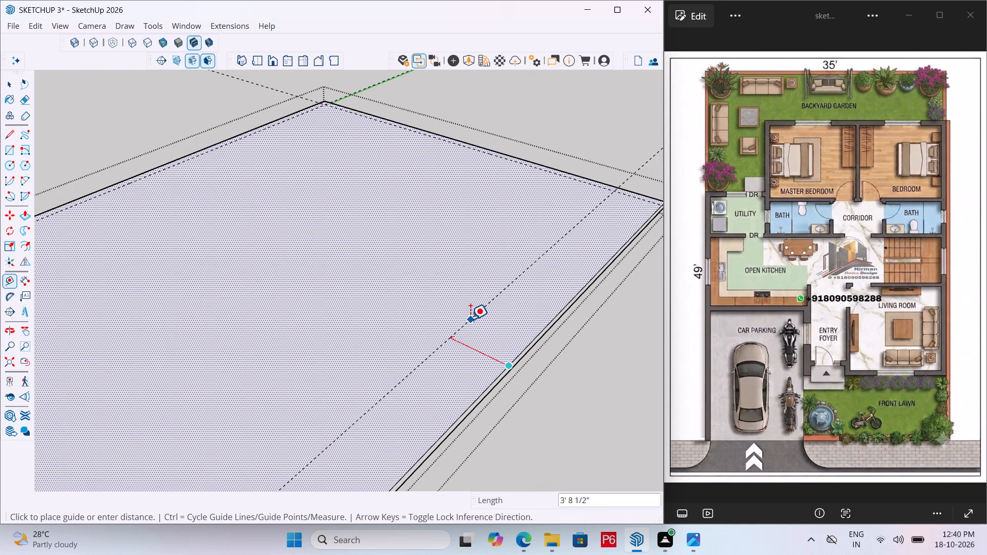
{"action": "key", "text": "9"}
{"action": "key", "text": "shift+quotedbl"}
{"action": "key", "text": "Return"}
Draw a rectangle on the slab's top face between the diagonally opposite guide intersections near the origin and the far corner.
{"action": "scroll", "coordinate": [555, 273], "scroll_direction": "down", "scroll_amount": 7}
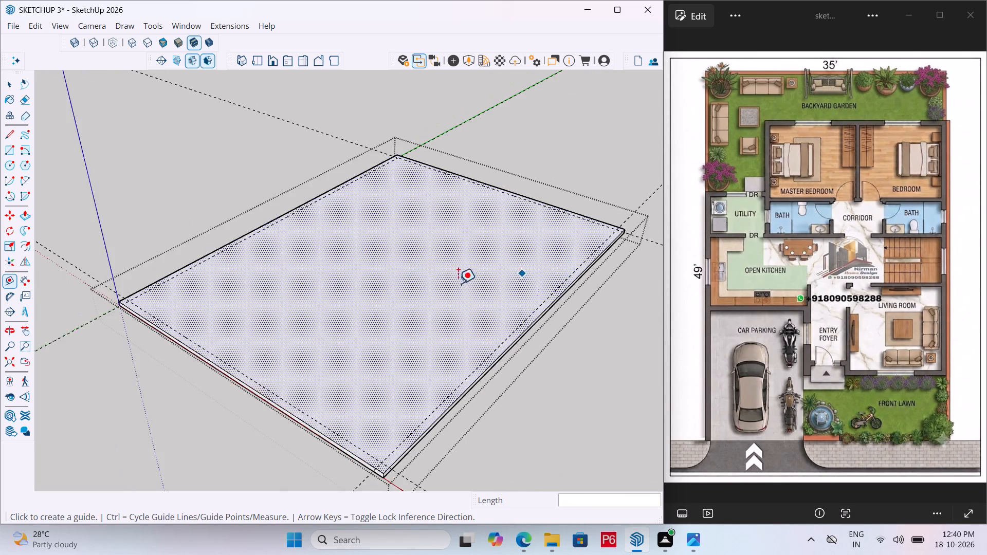
{"action": "scroll", "coordinate": [458, 284], "scroll_direction": "down", "scroll_amount": 2}
{"action": "middle_click_drag", "start_coordinate": [397, 307], "coordinate": [377, 382]}
{"action": "key", "text": "r"}
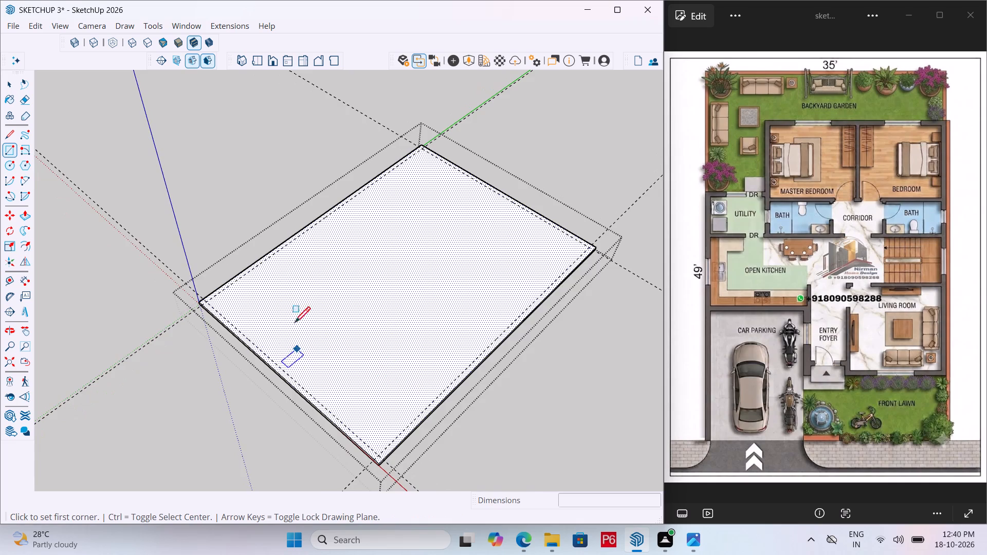
{"action": "scroll", "coordinate": [294, 319], "scroll_direction": "up", "scroll_amount": 4}
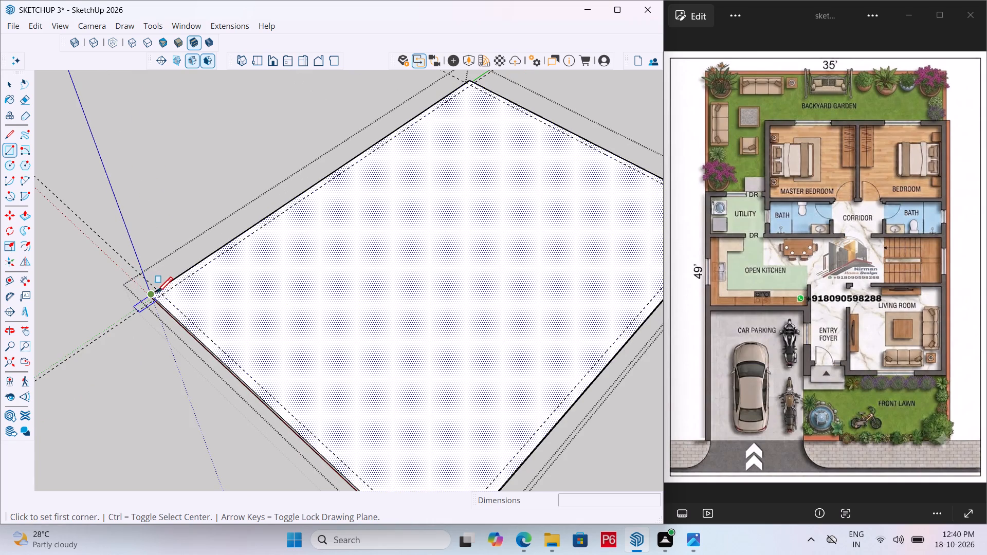
{"action": "left_click", "coordinate": [160, 295]}
{"action": "scroll", "coordinate": [6, 290], "scroll_direction": "down", "scroll_amount": 5}
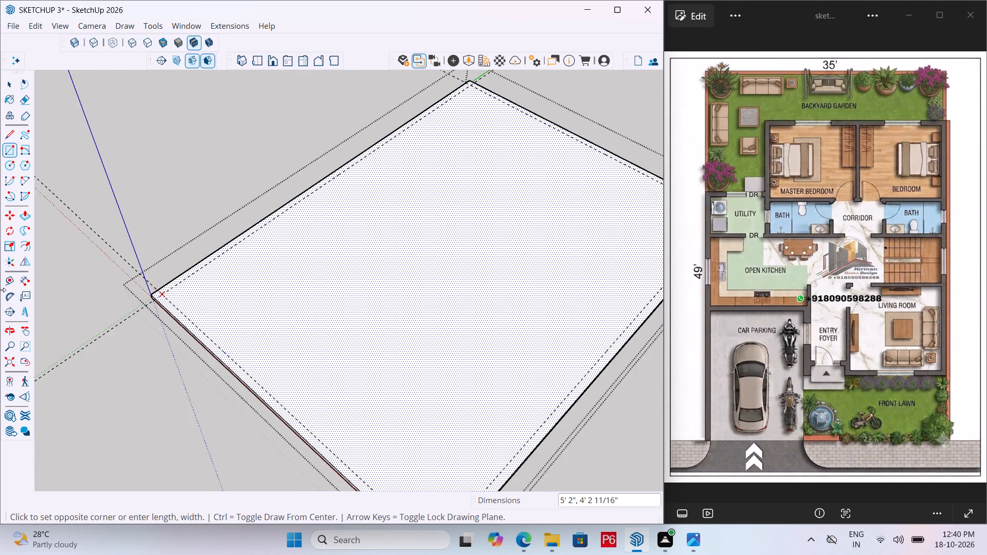
{"action": "scroll", "coordinate": [210, 263], "scroll_direction": "down", "scroll_amount": 5}
{"action": "scroll", "coordinate": [543, 218], "scroll_direction": "up", "scroll_amount": 9}
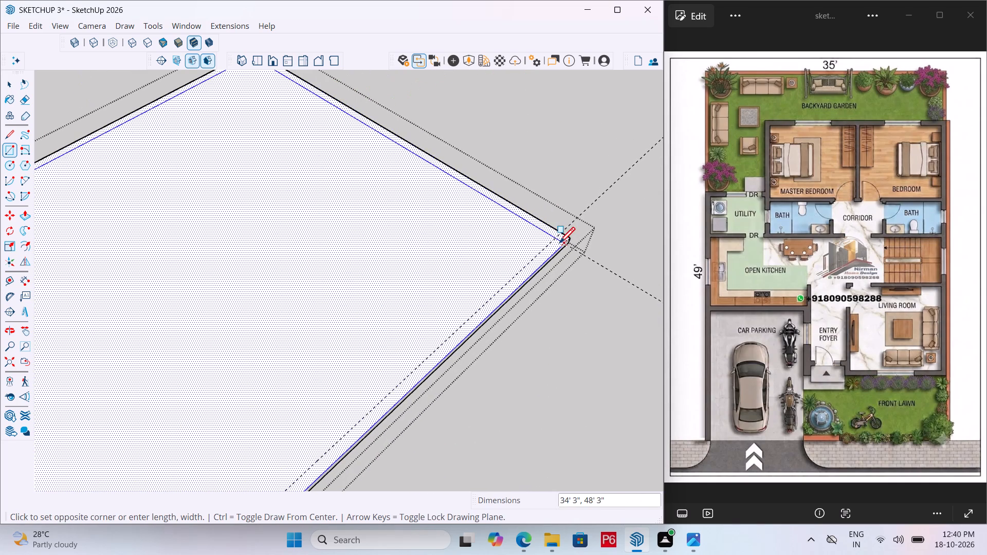
{"action": "left_click", "coordinate": [554, 238]}
{"action": "scroll", "coordinate": [571, 232], "scroll_direction": "down", "scroll_amount": 6}
Save the model.
{"action": "key", "text": "ctrl+s"}
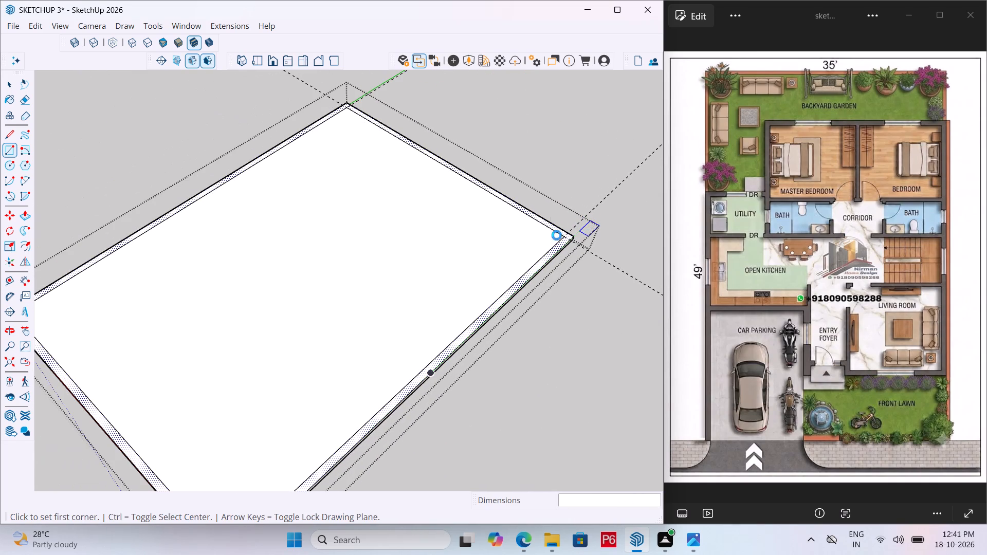
{"action": "key", "text": "ctrl+s"}
{"action": "key", "text": "ctrl+s"}
{"action": "scroll", "coordinate": [553, 235], "scroll_direction": "down", "scroll_amount": 5, "text": "ctrl"}
{"action": "key", "text": "ctrl+s"}
{"action": "key", "text": "ctrl+s"}
{"action": "key", "text": "ctrl+s"}
{"action": "scroll", "coordinate": [525, 218], "scroll_direction": "down", "scroll_amount": 4}
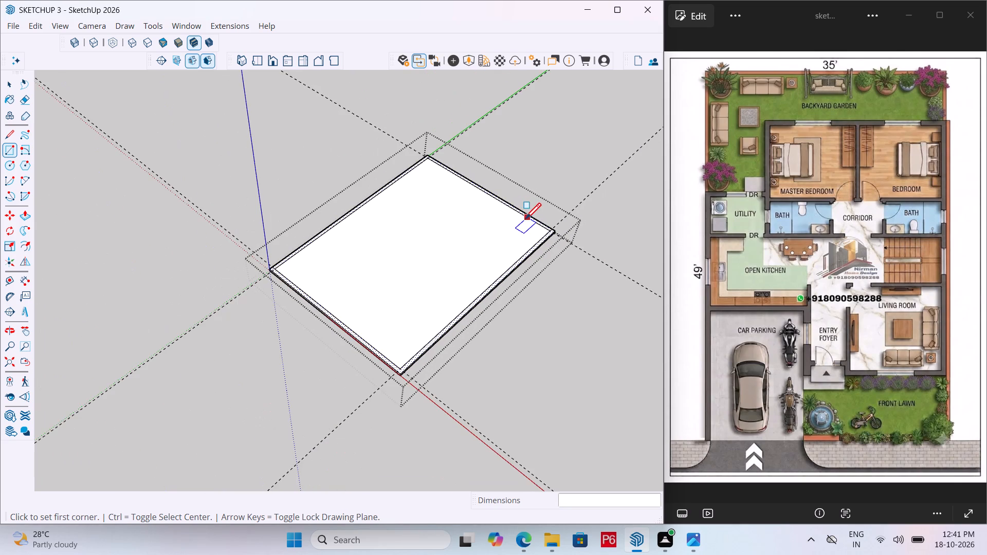
Erase all four guides around the inset rectangle and exit the slab group.
{"action": "key", "text": "e"}
{"action": "left_click", "coordinate": [594, 258]}
{"action": "left_click_drag", "start_coordinate": [594, 258], "coordinate": [597, 236]}
{"action": "left_click_drag", "start_coordinate": [600, 205], "coordinate": [492, 116]}
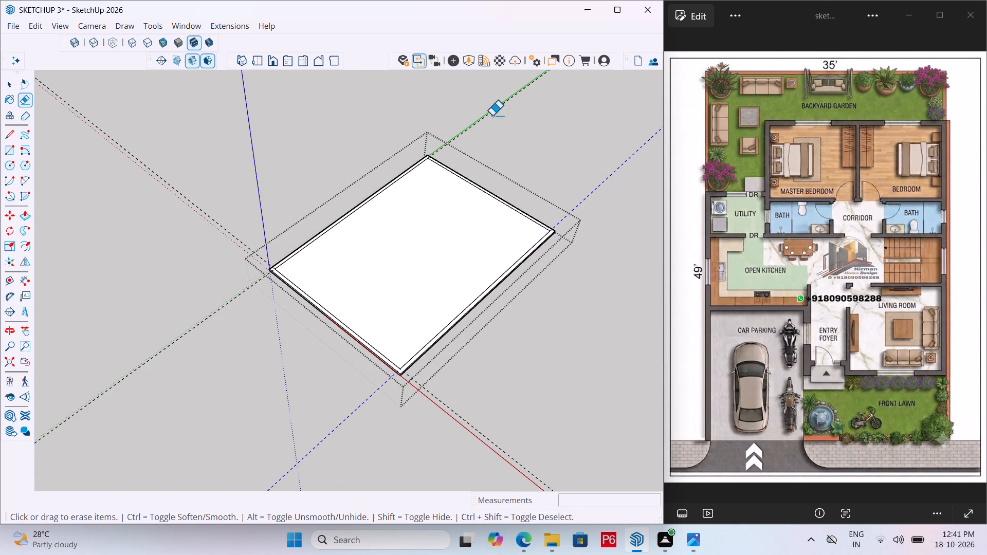
{"action": "left_click_drag", "start_coordinate": [492, 116], "coordinate": [485, 111]}
{"action": "left_click", "coordinate": [485, 111]}
{"action": "left_click_drag", "start_coordinate": [208, 193], "coordinate": [180, 216]}
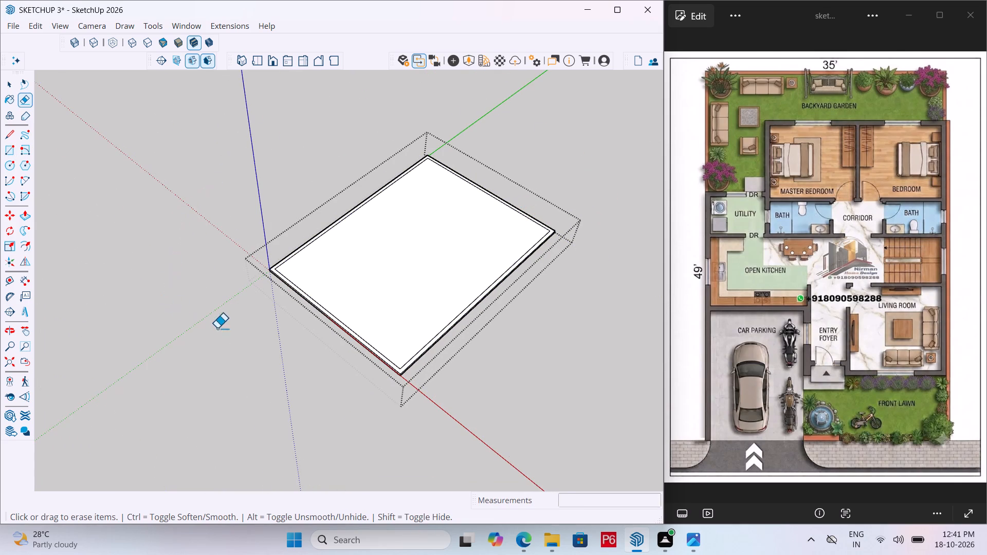
{"action": "key", "text": "space"}
{"action": "left_click", "coordinate": [227, 327]}
{"action": "scroll", "coordinate": [405, 282], "scroll_direction": "up", "scroll_amount": 4}
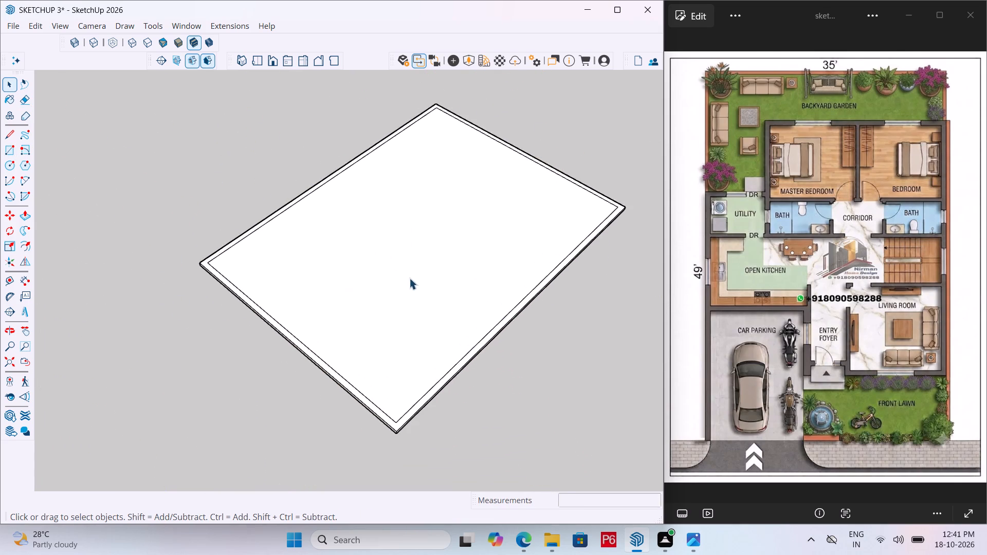
{"action": "scroll", "coordinate": [409, 278], "scroll_direction": "up", "scroll_amount": 1}
{"action": "middle_click_drag", "start_coordinate": [267, 230], "coordinate": [236, 240]}
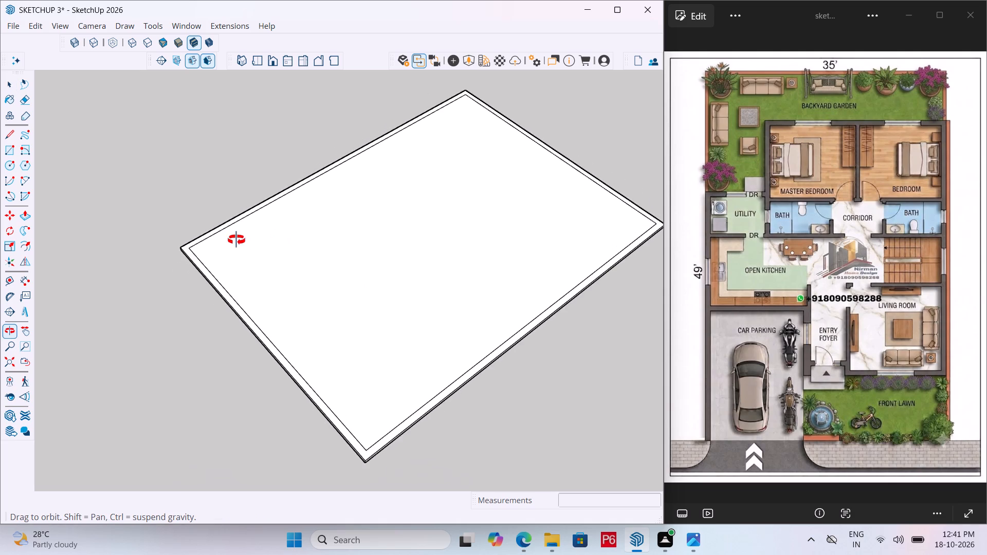
{"action": "middle_click_drag", "start_coordinate": [236, 240], "coordinate": [265, 245]}
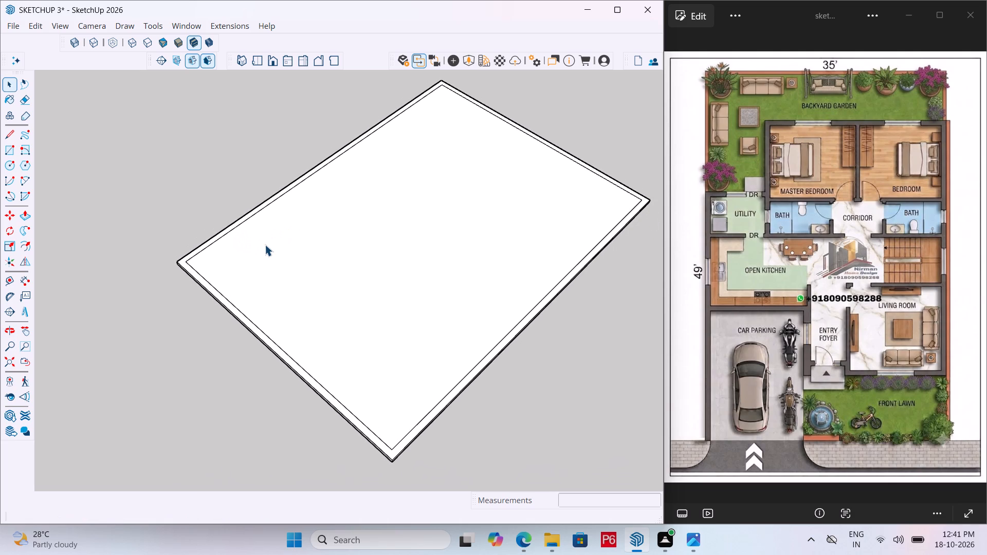
Inside the slab group, place a guide about 7' inward from the slab's outer back edge and another 9" further inward.
{"action": "left_click", "coordinate": [543, 143]}
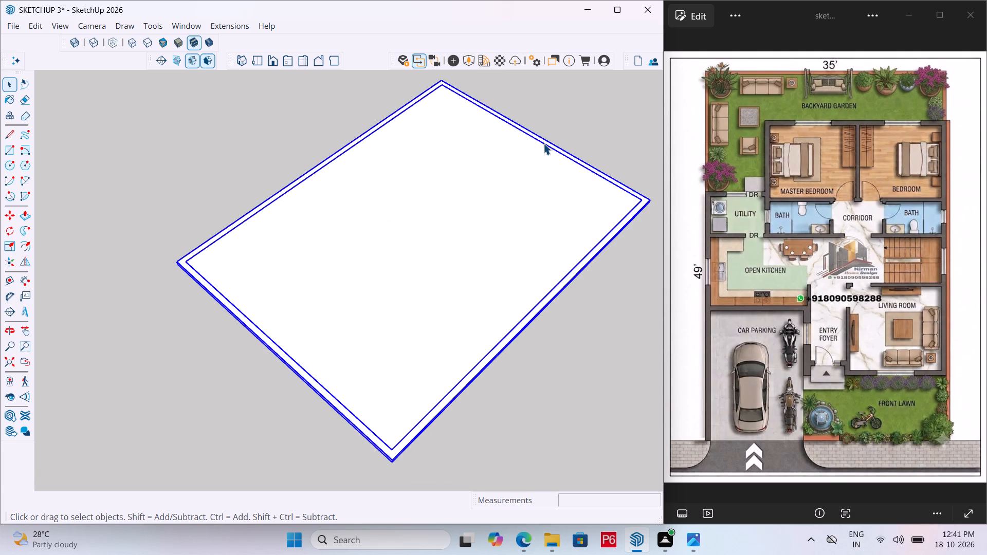
{"action": "double_click", "coordinate": [543, 143]}
{"action": "key", "text": "t"}
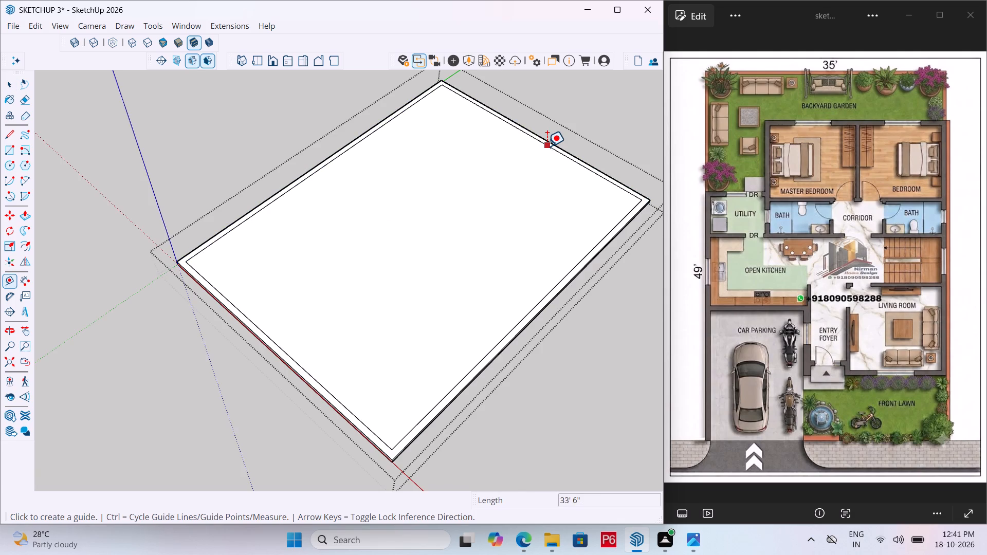
{"action": "left_click", "coordinate": [547, 146]}
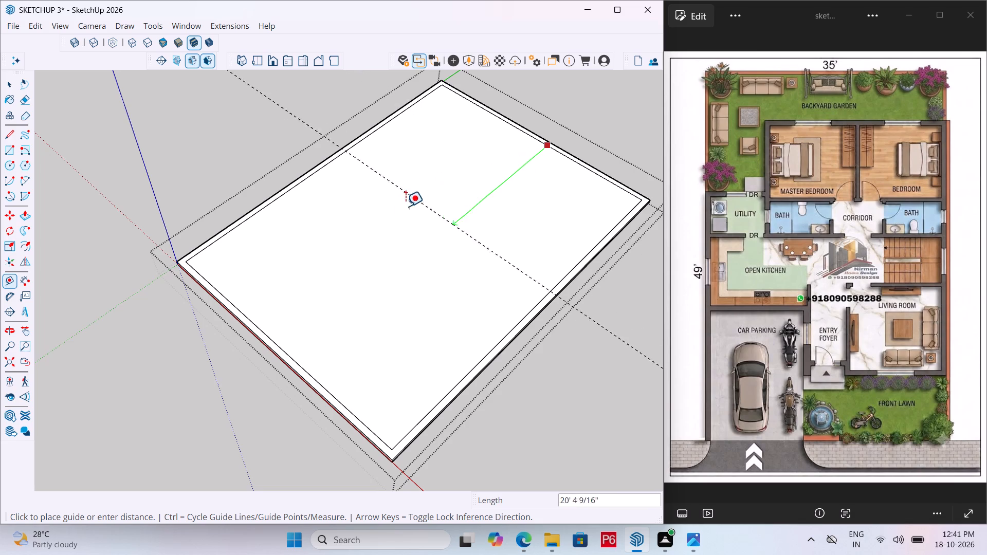
{"action": "middle_click_drag", "start_coordinate": [406, 209], "coordinate": [485, 280]}
{"action": "left_click", "coordinate": [262, 60]}
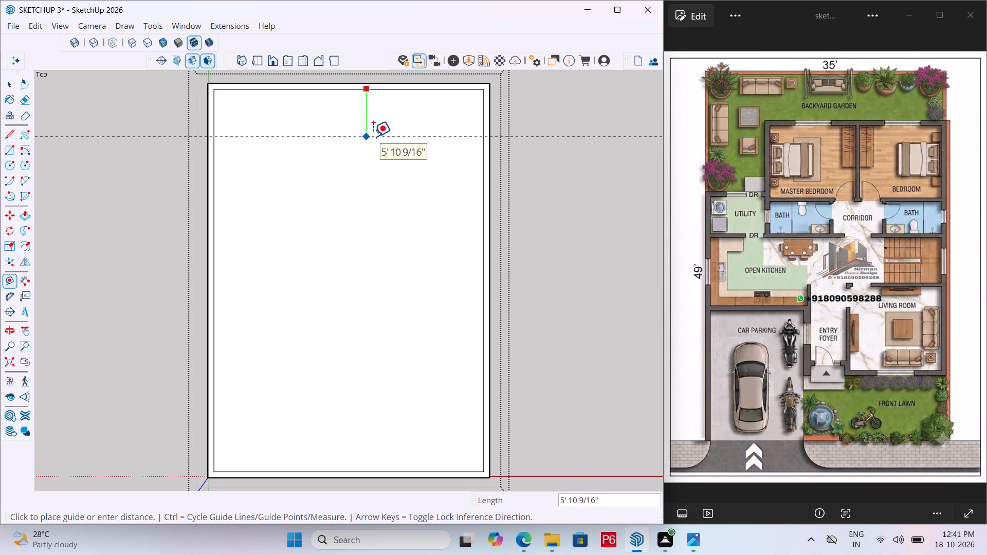
{"action": "key", "text": "Escape"}
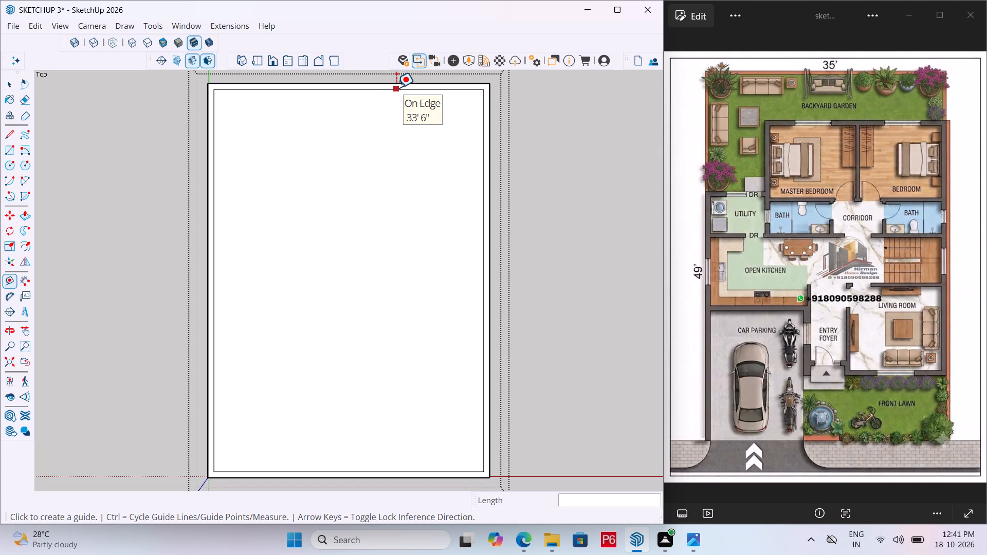
{"action": "left_click", "coordinate": [371, 81]}
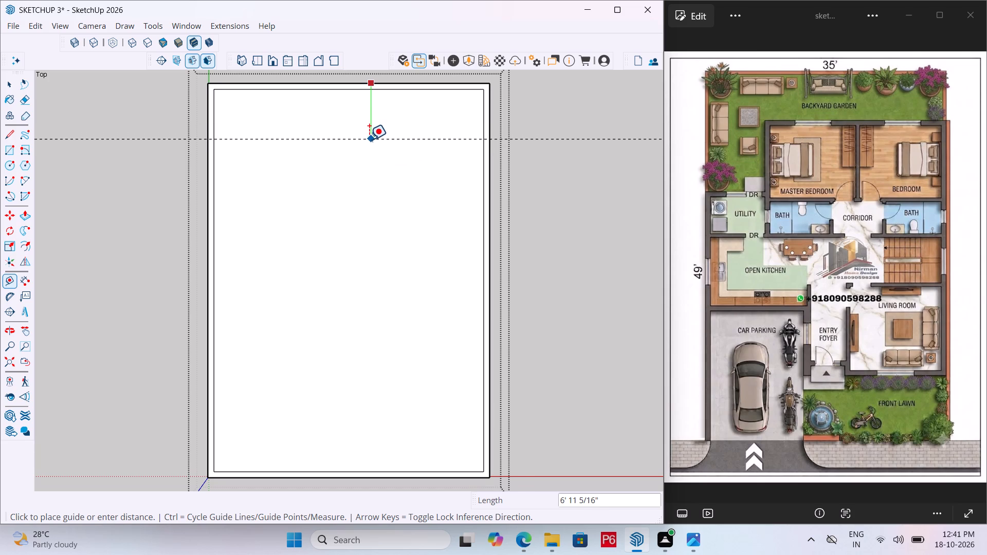
{"action": "left_click", "coordinate": [369, 140]}
{"action": "key", "text": "Escape"}
{"action": "left_click", "coordinate": [392, 138]}
{"action": "key", "text": "9"}
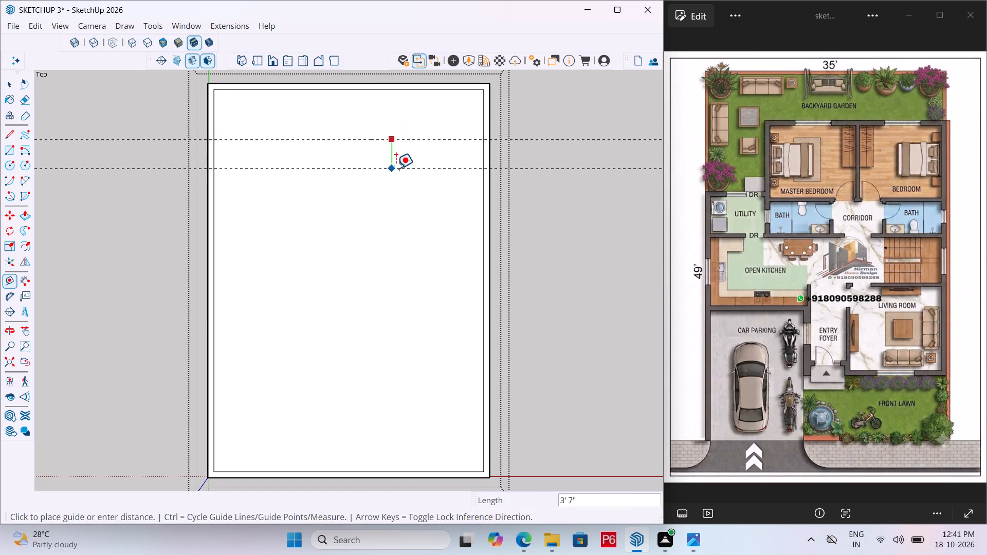
{"action": "key", "text": "shift+quotedbl"}
{"action": "key", "text": "Return"}
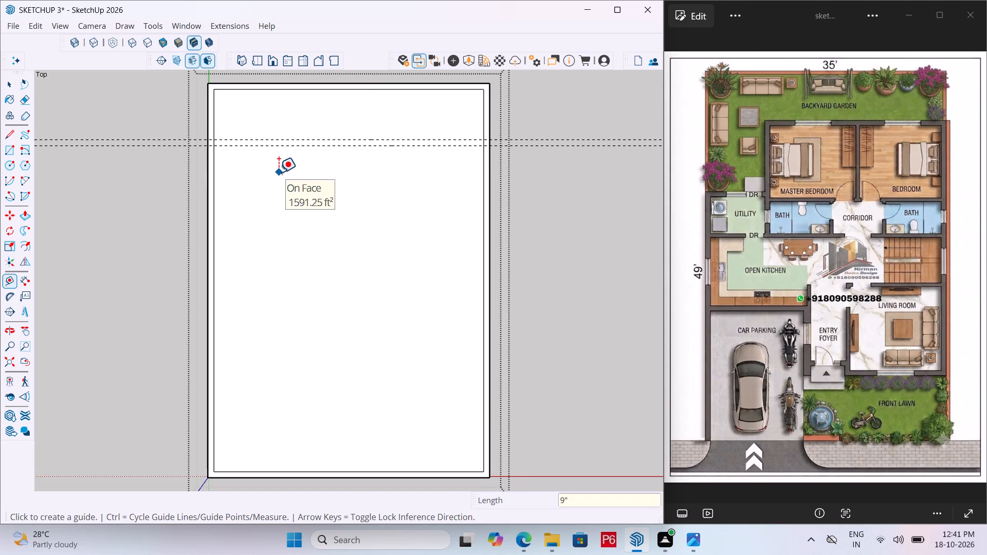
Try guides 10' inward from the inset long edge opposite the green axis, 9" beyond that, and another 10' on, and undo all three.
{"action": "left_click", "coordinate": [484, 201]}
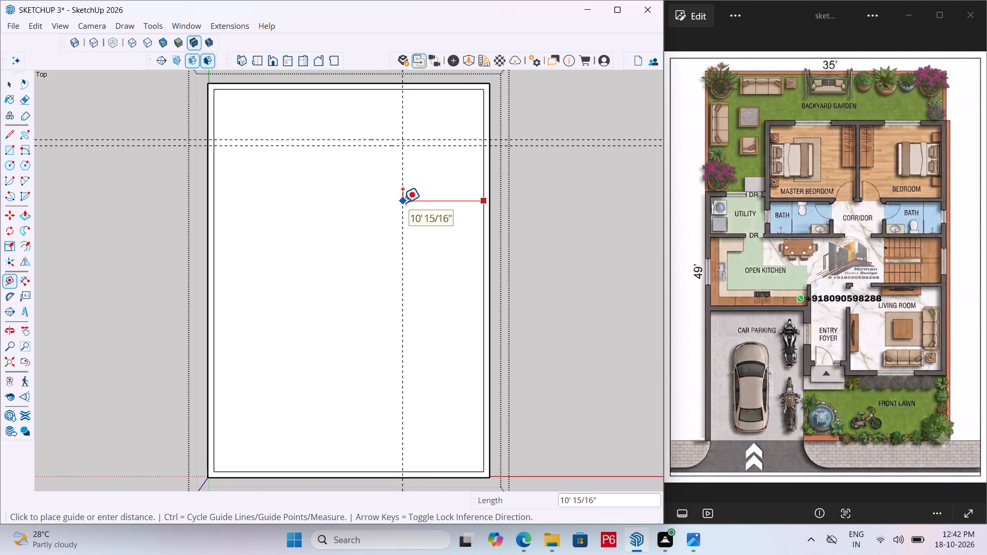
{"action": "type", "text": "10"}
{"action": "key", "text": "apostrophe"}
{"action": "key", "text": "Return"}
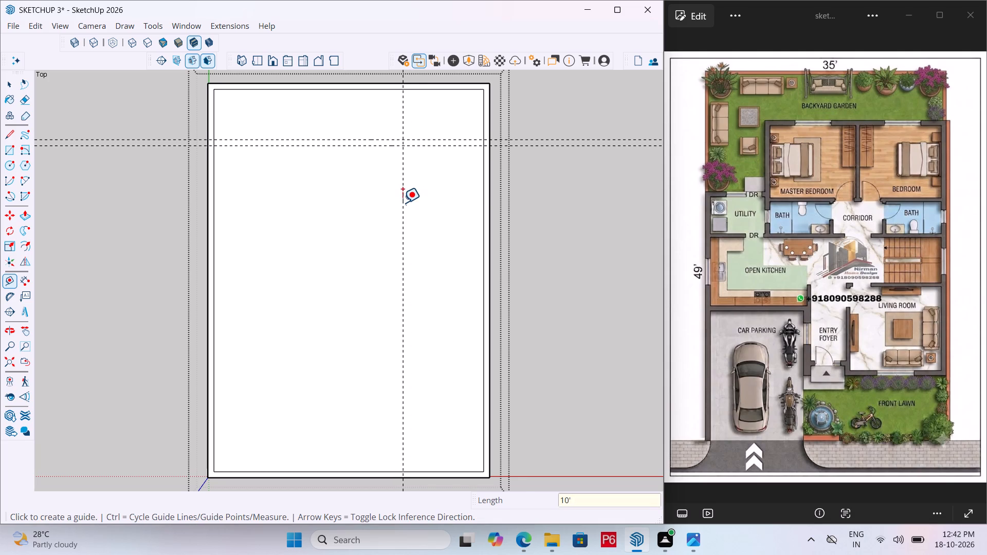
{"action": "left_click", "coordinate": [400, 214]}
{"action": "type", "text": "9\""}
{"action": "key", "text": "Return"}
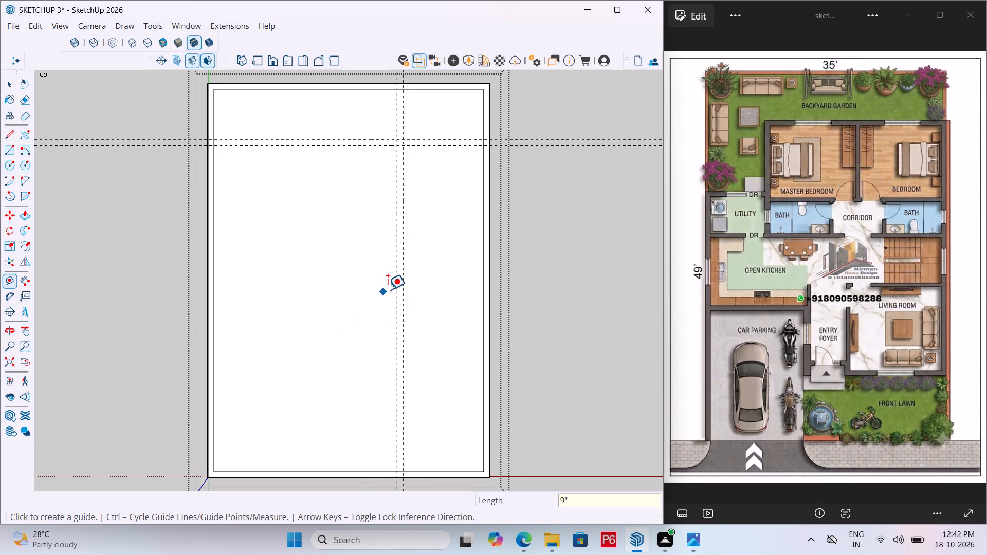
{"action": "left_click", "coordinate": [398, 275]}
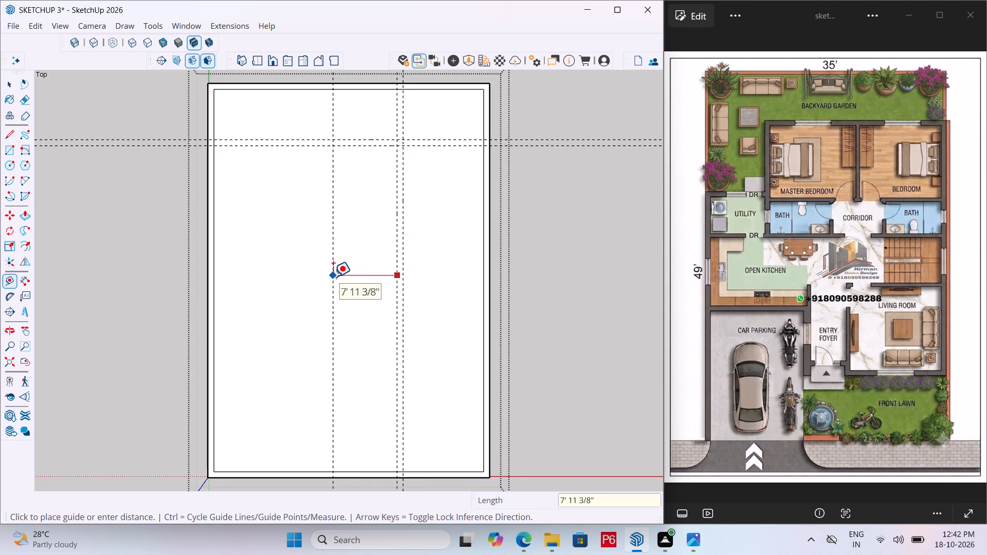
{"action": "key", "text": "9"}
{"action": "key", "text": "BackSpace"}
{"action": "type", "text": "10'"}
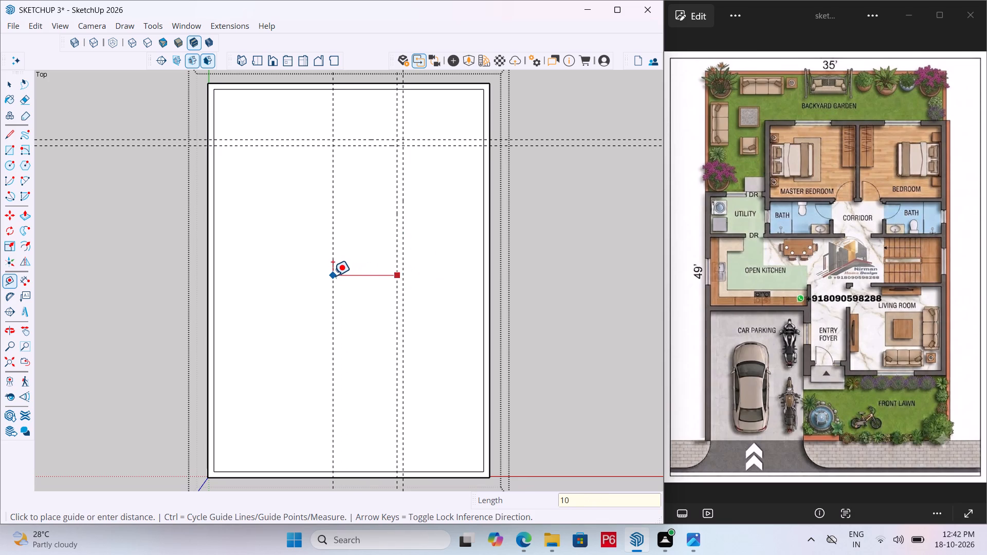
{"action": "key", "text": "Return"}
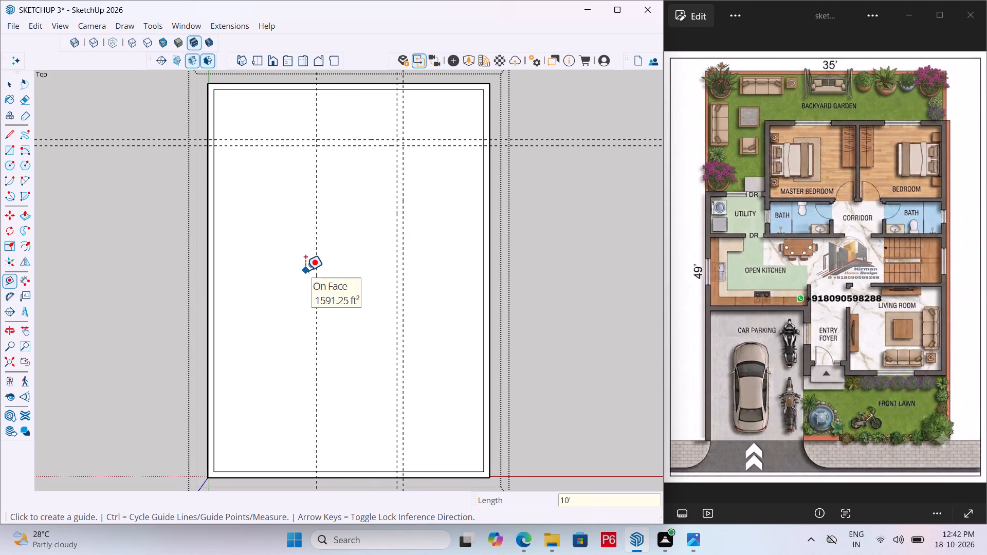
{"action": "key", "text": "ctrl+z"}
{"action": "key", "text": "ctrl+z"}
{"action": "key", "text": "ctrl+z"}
Place a guide 12' inward from the inset long edge opposite the green axis and a second one 6" beyond it.
{"action": "left_click", "coordinate": [485, 207]}
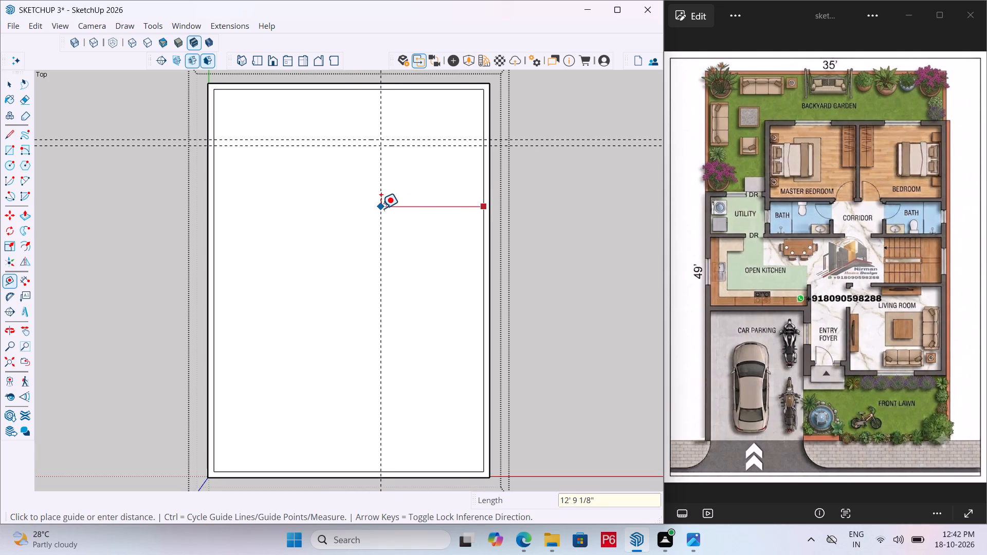
{"action": "type", "text": "12"}
{"action": "key", "text": "apostrophe"}
{"action": "key", "text": "Return"}
{"action": "left_click", "coordinate": [386, 221]}
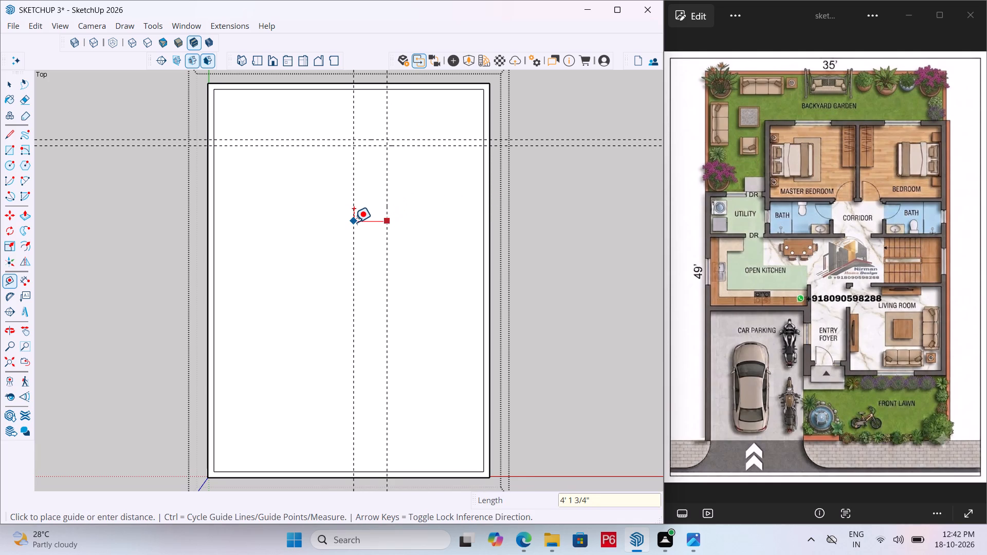
{"action": "key", "text": "6"}
{"action": "key", "text": "shift+quotedbl"}
{"action": "key", "text": "Return"}
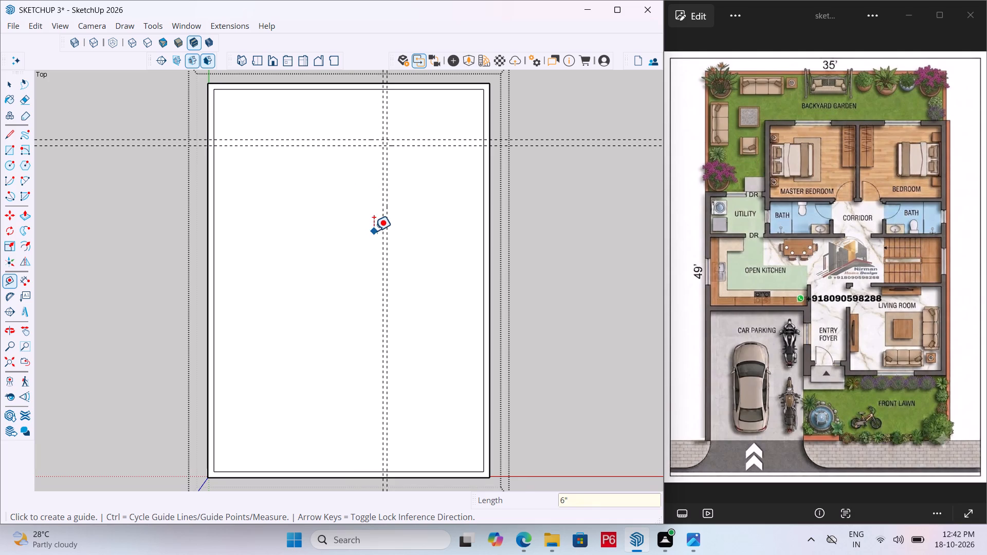
Place a guide 12' from the new 6" guide, toward the green axis side, for the master bedroom width.
{"action": "scroll", "coordinate": [378, 221], "scroll_direction": "up", "scroll_amount": 2}
{"action": "left_click", "coordinate": [383, 217]}
{"action": "type", "text": "12;"}
{"action": "key", "text": "BackSpace"}
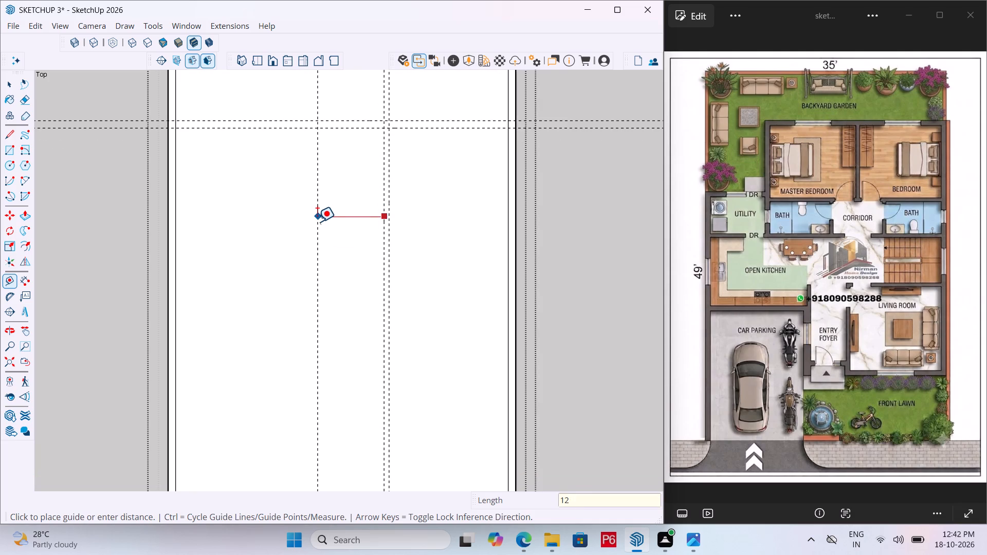
{"action": "key", "text": "apostrophe"}
{"action": "key", "text": "Return"}
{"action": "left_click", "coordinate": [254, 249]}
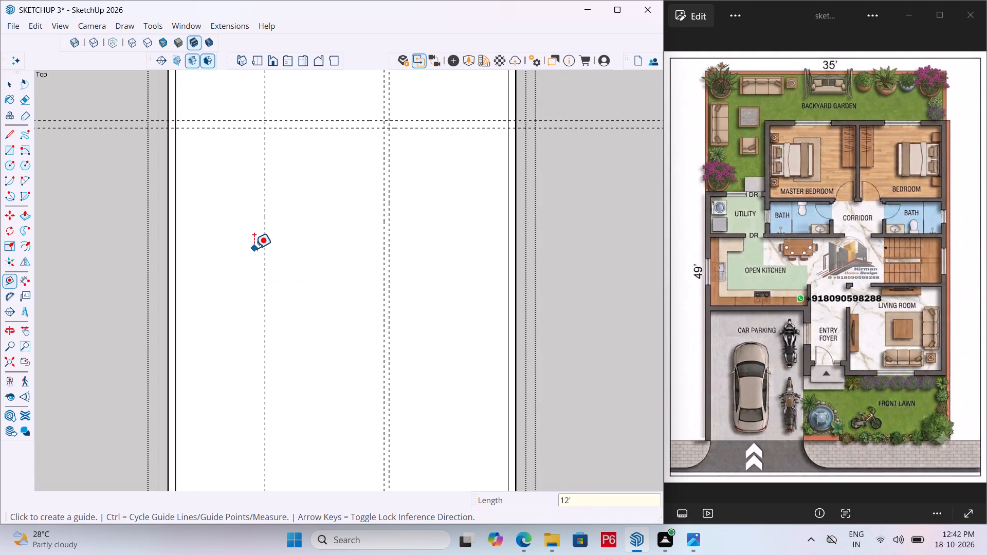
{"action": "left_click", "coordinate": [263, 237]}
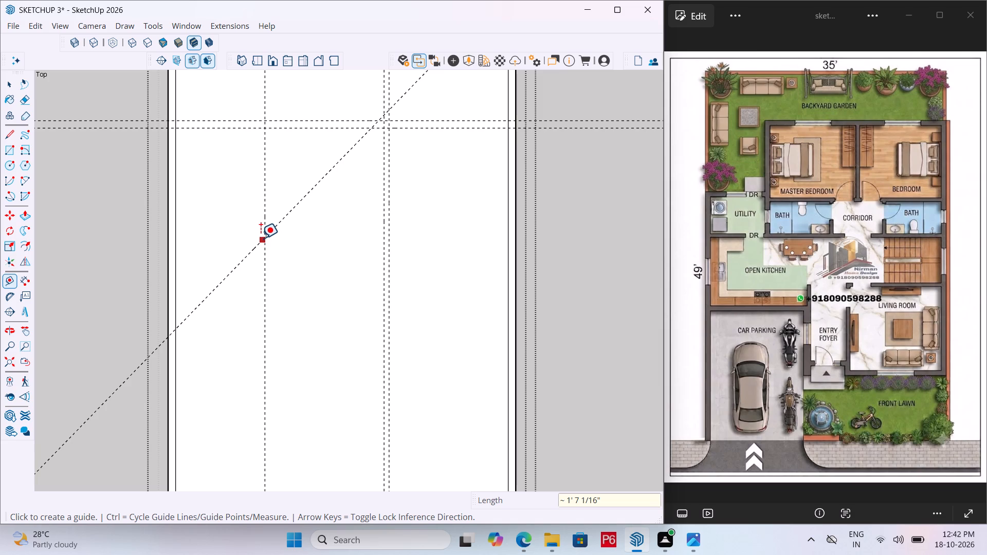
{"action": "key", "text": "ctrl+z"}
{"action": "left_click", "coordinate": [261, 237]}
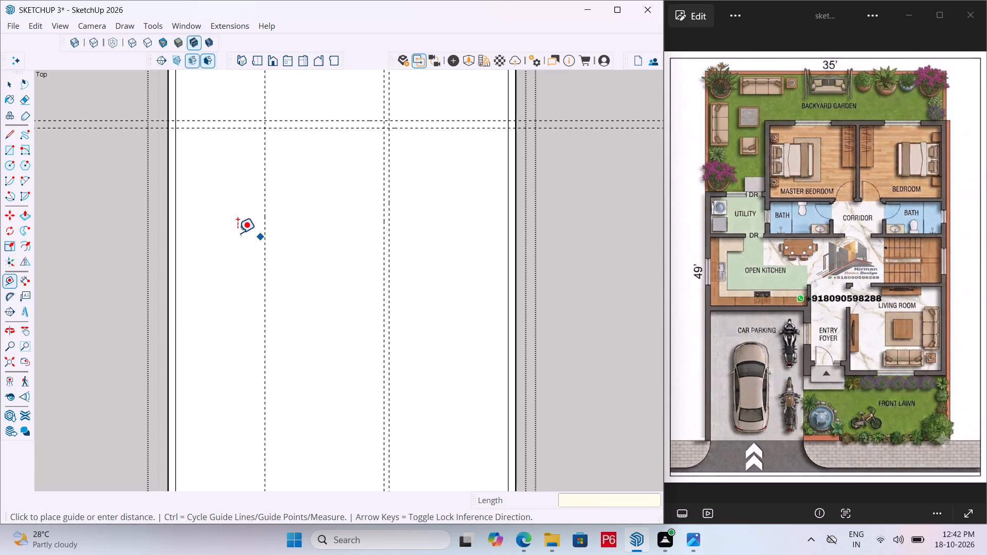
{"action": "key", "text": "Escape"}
Place a guide 6" beyond the master bedroom width guide, toward the green axis side.
{"action": "left_click", "coordinate": [265, 207]}
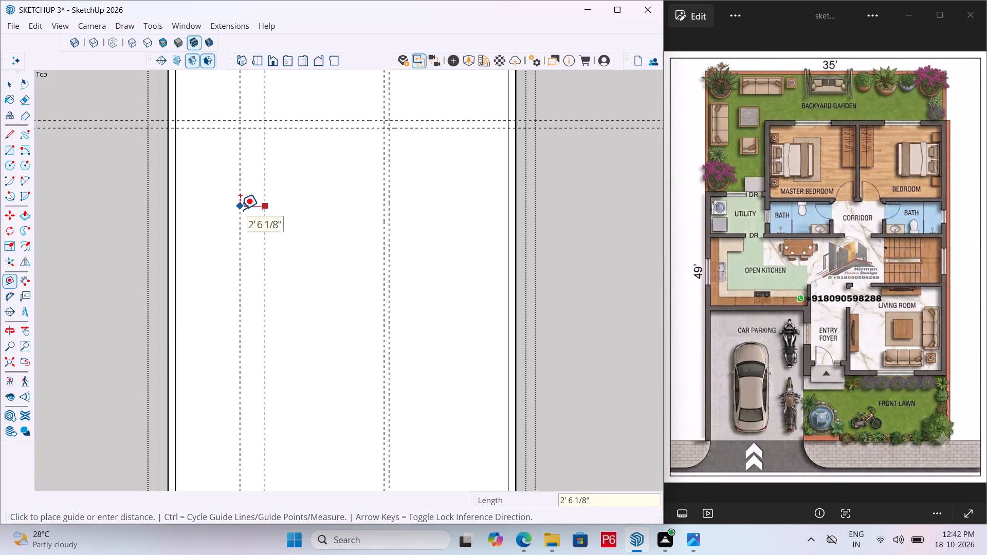
{"action": "type", "text": "6\""}
{"action": "key", "text": "Return"}
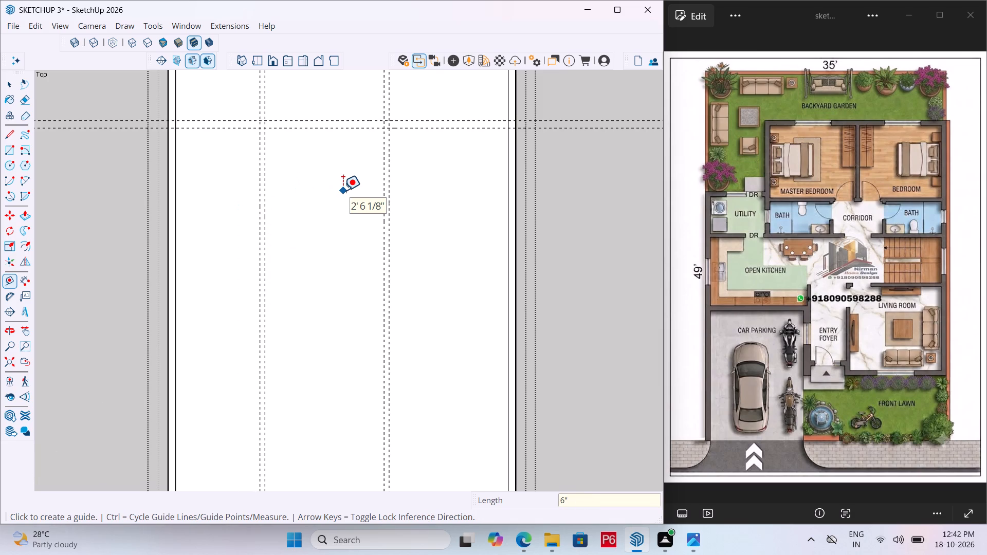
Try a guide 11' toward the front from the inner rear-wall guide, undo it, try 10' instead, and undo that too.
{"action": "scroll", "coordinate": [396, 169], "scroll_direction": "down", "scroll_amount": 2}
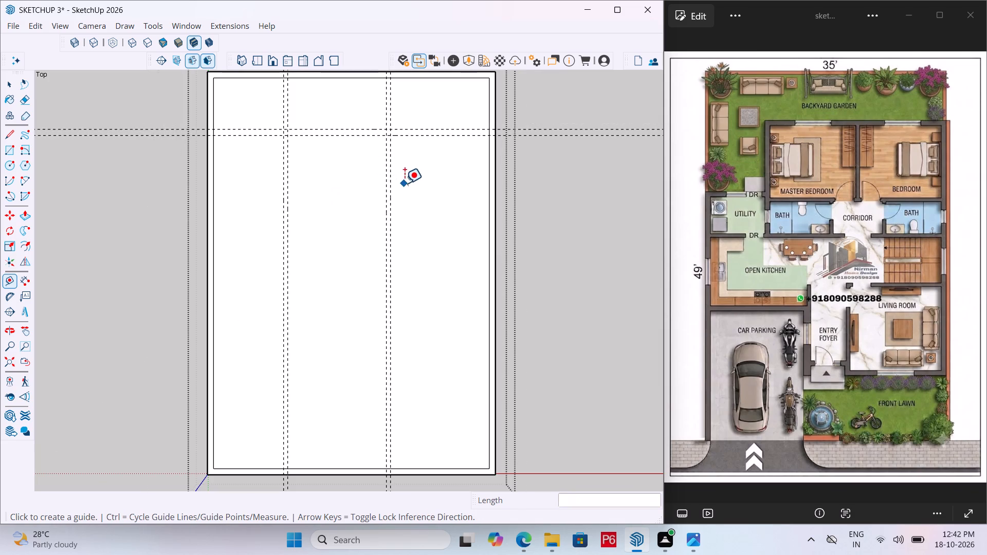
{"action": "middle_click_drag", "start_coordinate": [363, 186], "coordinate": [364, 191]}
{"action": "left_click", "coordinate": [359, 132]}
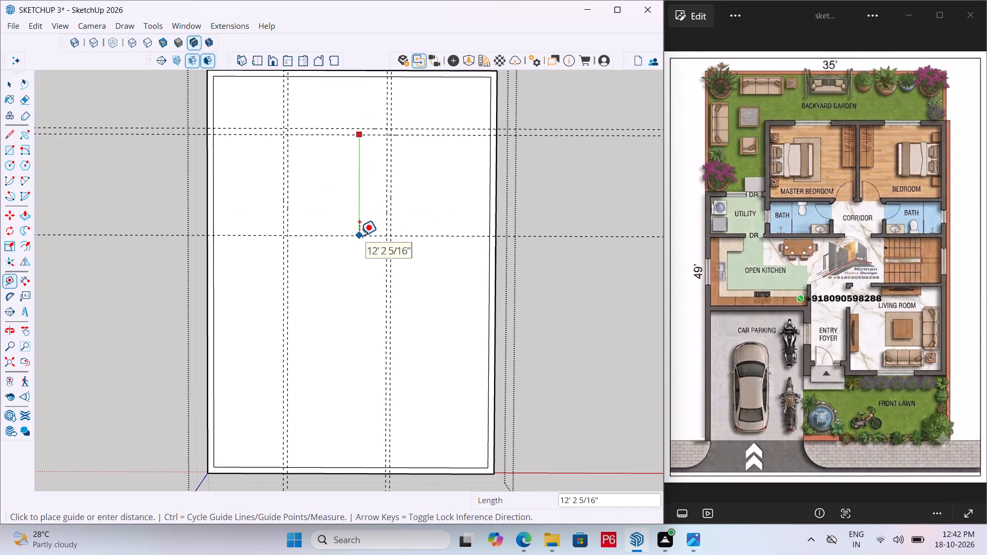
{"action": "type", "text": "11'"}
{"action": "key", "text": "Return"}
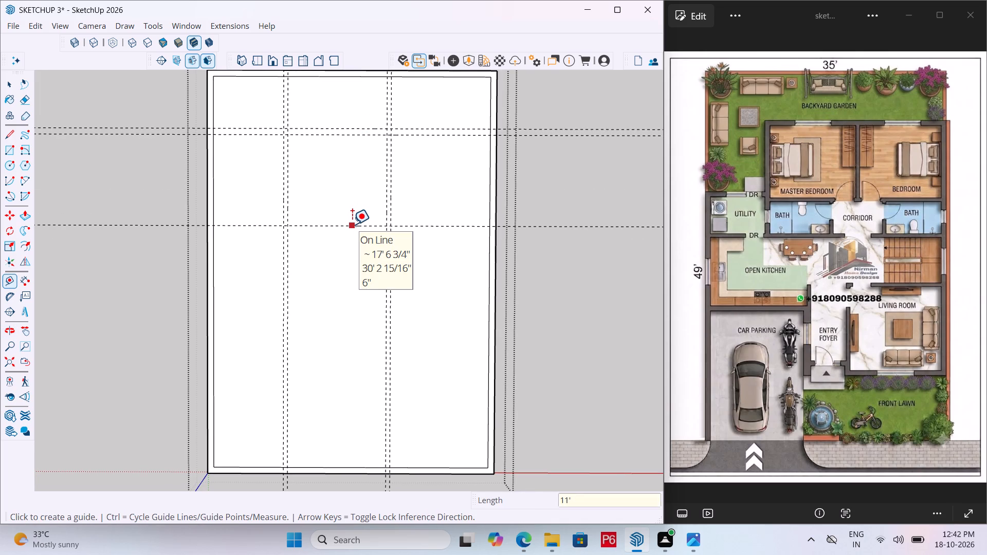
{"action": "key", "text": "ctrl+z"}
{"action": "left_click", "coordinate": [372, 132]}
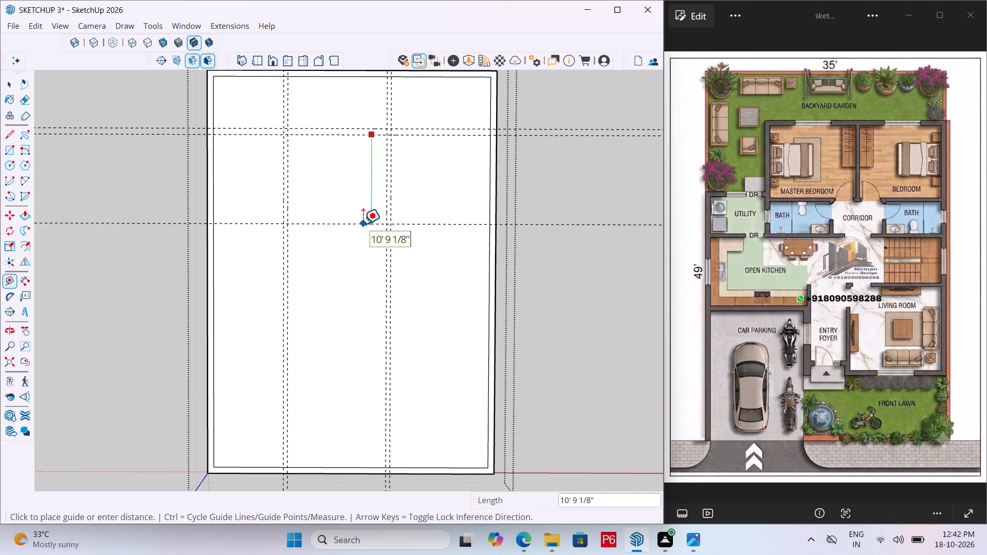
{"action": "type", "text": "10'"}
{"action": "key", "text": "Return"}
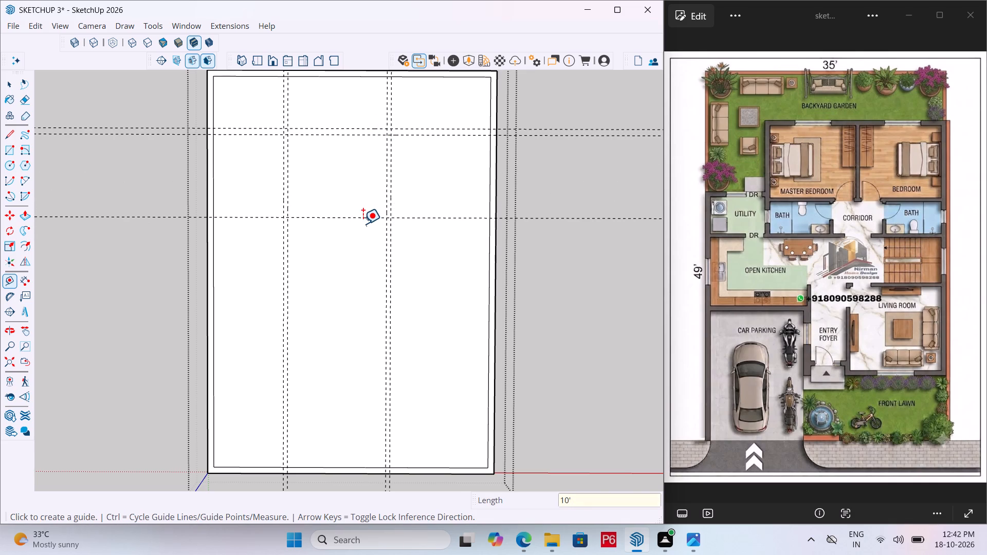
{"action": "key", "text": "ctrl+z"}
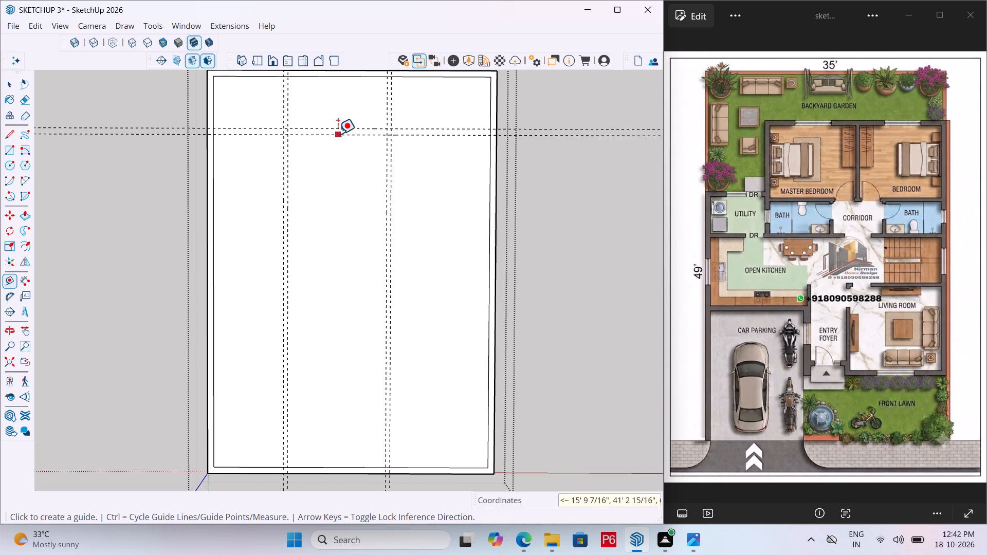
Place a guide 11' toward the front from the inner rear-wall guide and another 6" beyond it for the bedrooms' front wall.
{"action": "left_click", "coordinate": [338, 138]}
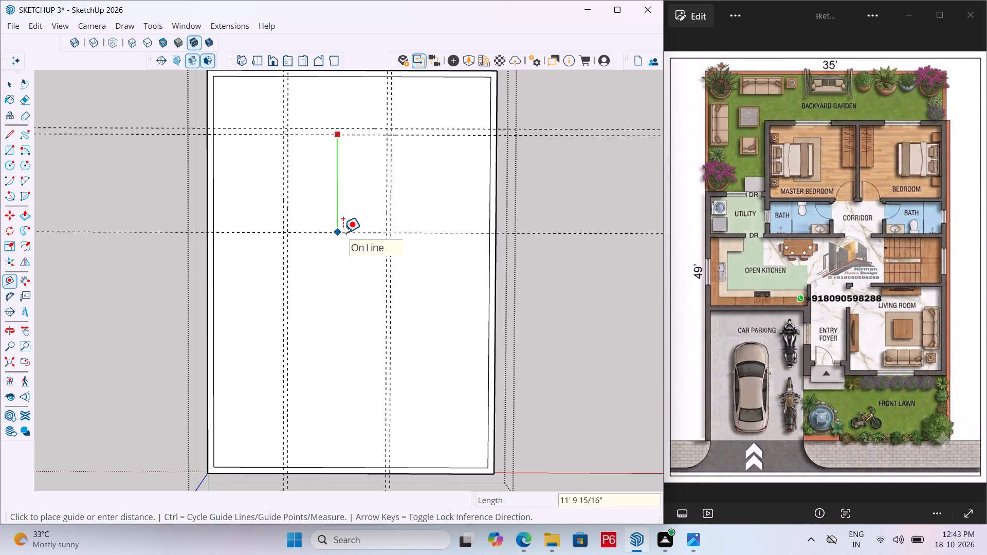
{"action": "type", "text": "11'"}
{"action": "key", "text": "Return"}
{"action": "left_click", "coordinate": [357, 227]}
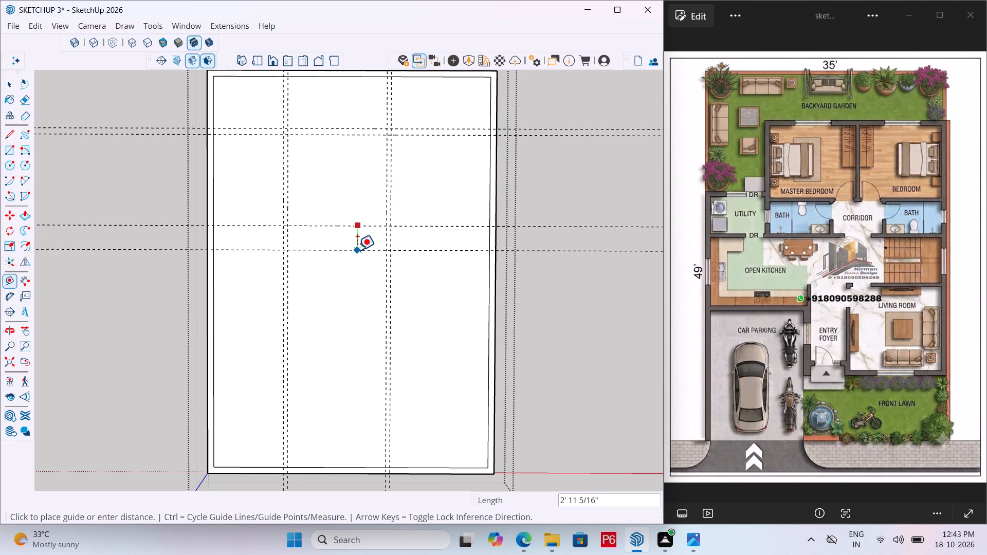
{"action": "type", "text": "6\""}
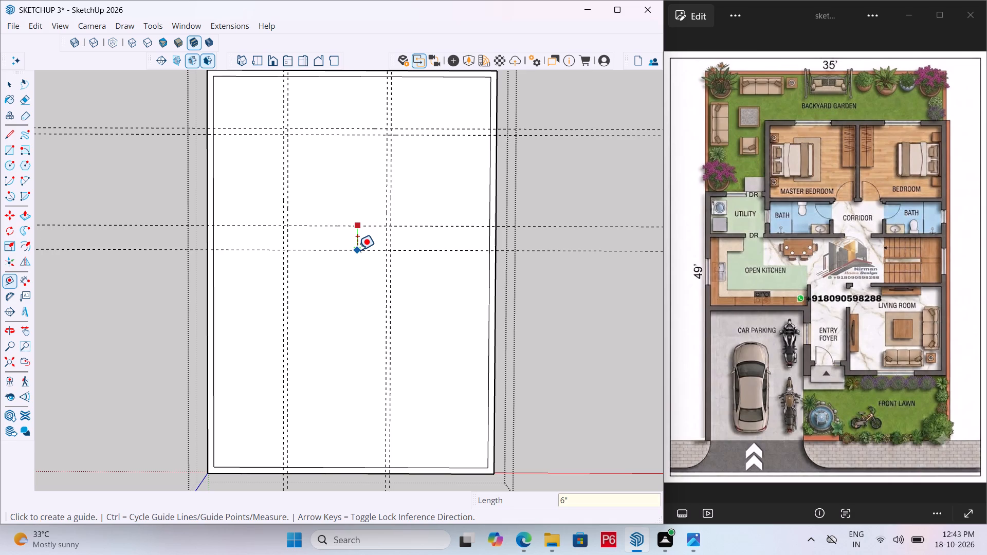
{"action": "key", "text": "Return"}
{"action": "middle_click", "coordinate": [313, 257]}
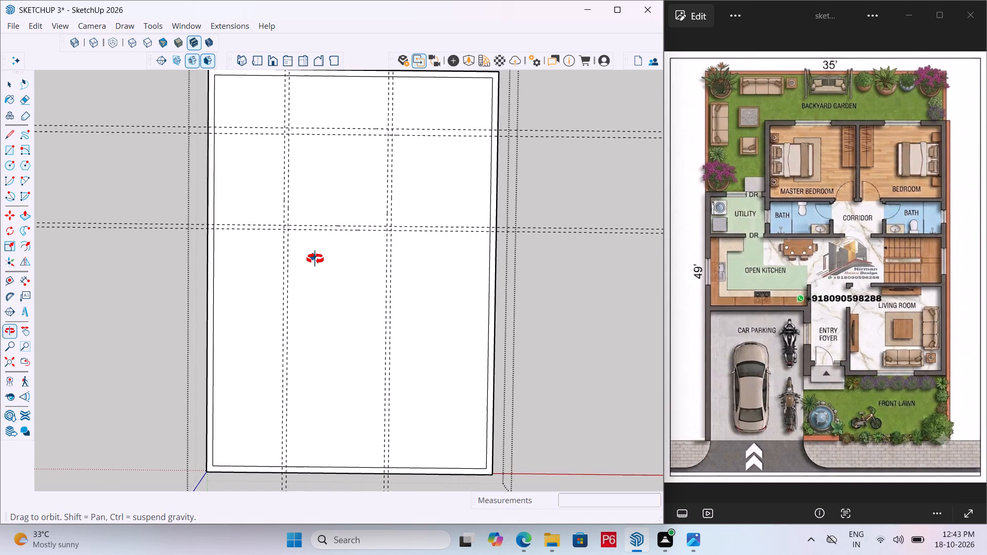
Place a guide 7' toward the front from the bedrooms' front wall guide and another 6" beyond it for the baths' front wall.
{"action": "left_click", "coordinate": [471, 234]}
{"action": "type", "text": "7'"}
{"action": "key", "text": "Return"}
{"action": "left_click", "coordinate": [473, 290]}
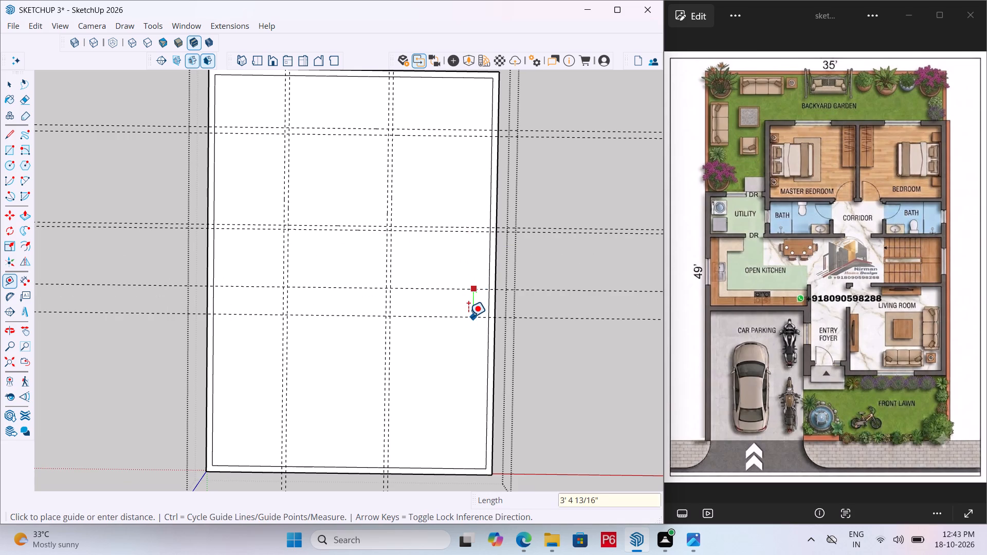
{"action": "type", "text": "6\""}
{"action": "key", "text": "Return"}
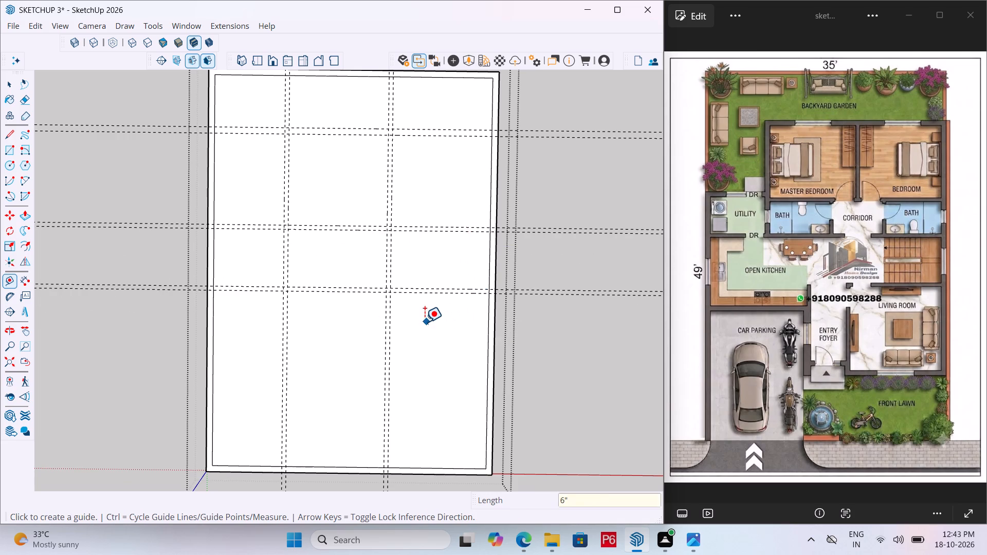
Place a guide about 12' 6" toward the front from the baths' front wall guides and another 9" beyond it.
{"action": "middle_click_drag", "start_coordinate": [430, 341], "coordinate": [466, 336]}
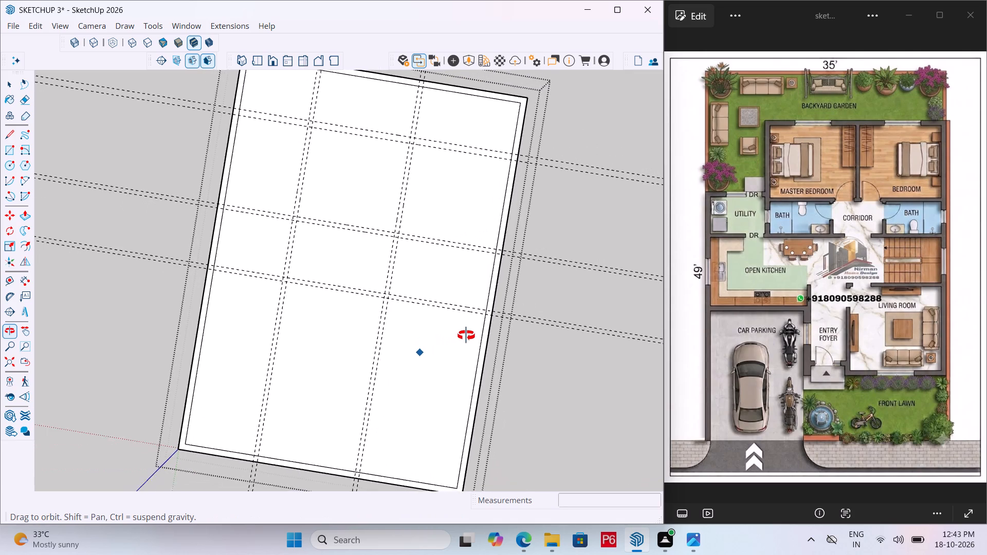
{"action": "middle_click_drag", "start_coordinate": [466, 336], "coordinate": [497, 322]}
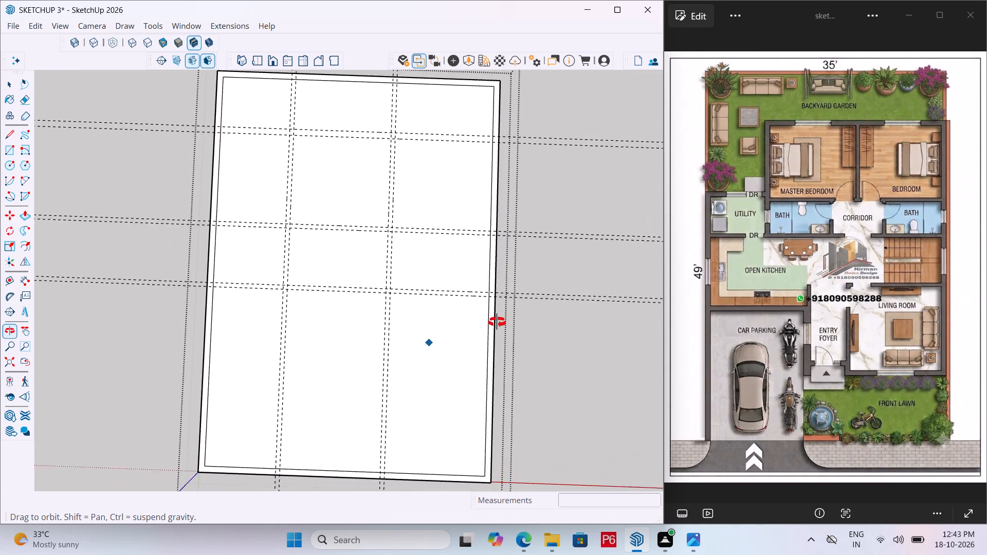
{"action": "middle_click_drag", "start_coordinate": [497, 322], "coordinate": [518, 331]}
{"action": "middle_click", "coordinate": [518, 331]}
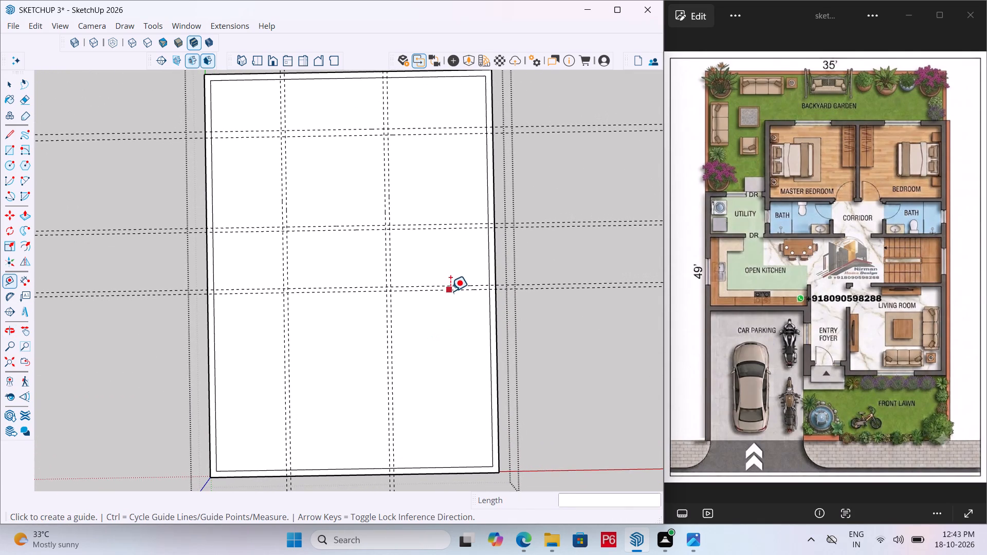
{"action": "left_click", "coordinate": [451, 291]}
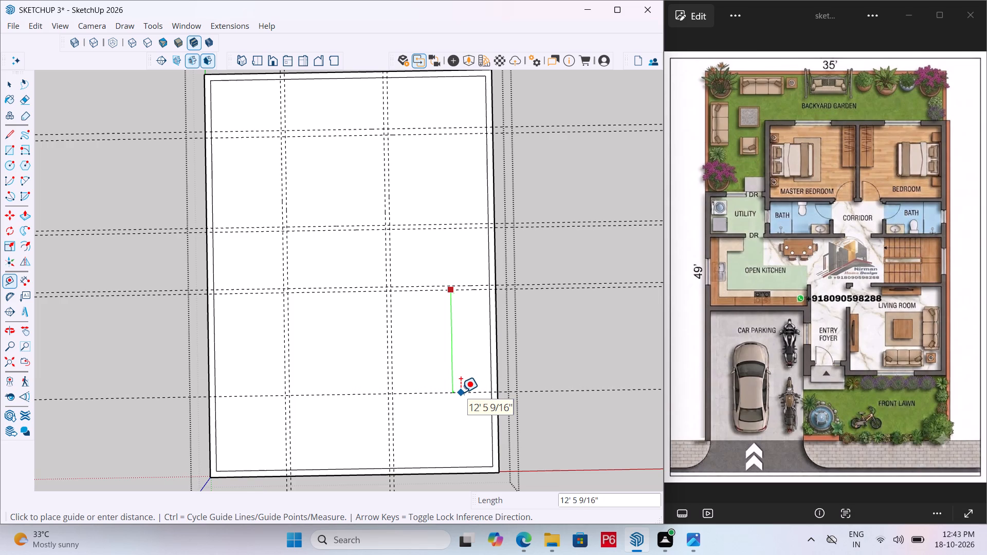
{"action": "left_click", "coordinate": [461, 391]}
{"action": "left_click", "coordinate": [472, 392]}
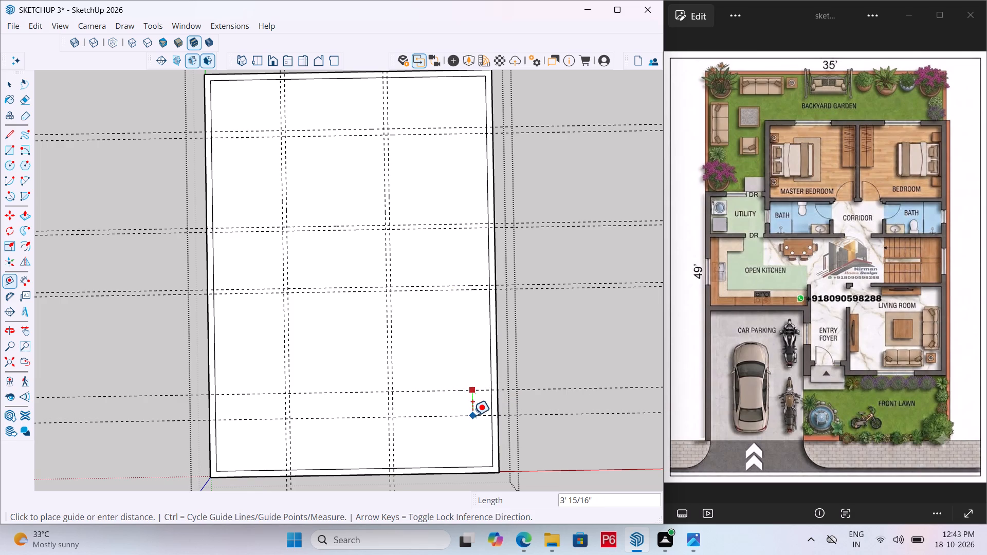
{"action": "key", "text": "9"}
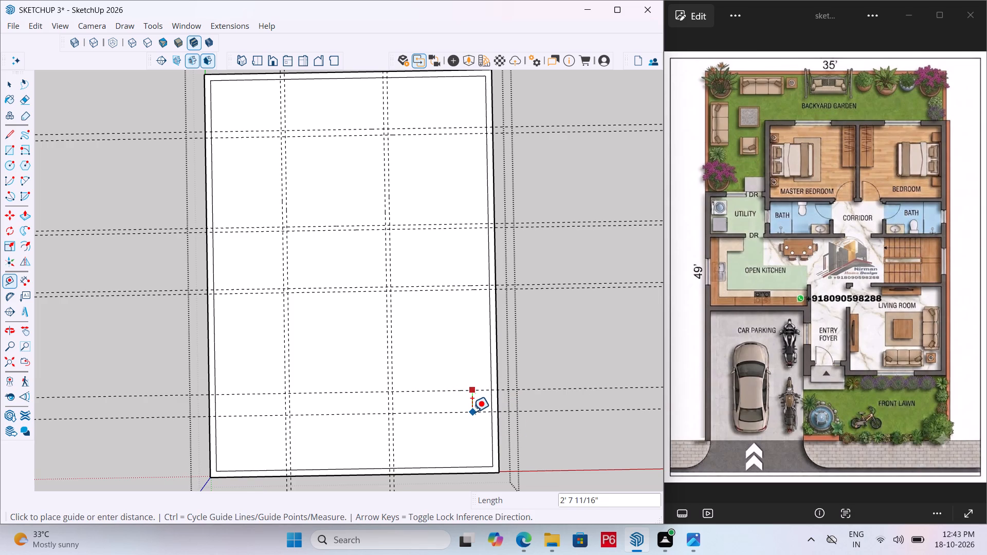
{"action": "key", "text": "shift+quotedbl"}
{"action": "key", "text": "Return"}
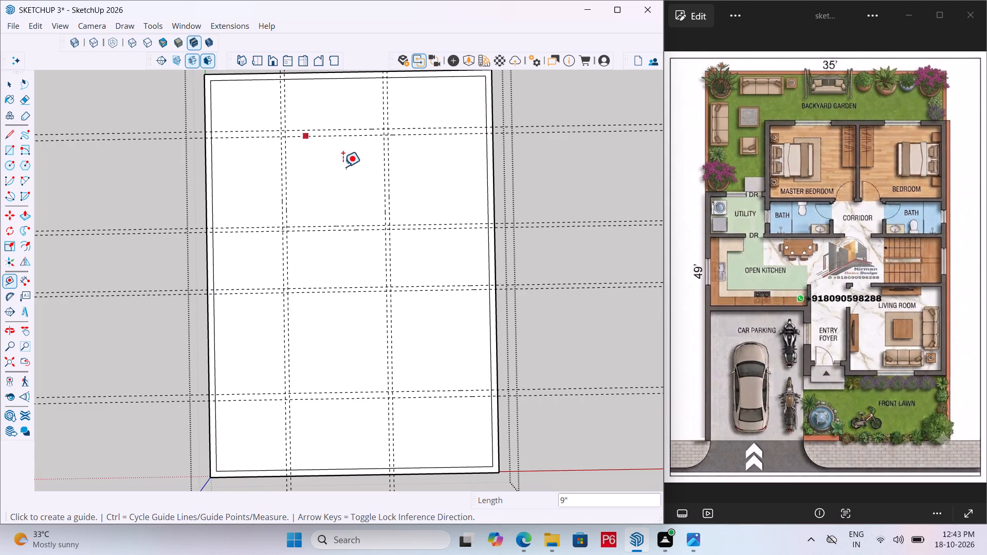
Draw the outer wall outline of the two-bedroom block along the guides, with 25' rear and front lines meeting the inner side wall.
{"action": "scroll", "coordinate": [483, 253], "scroll_direction": "down", "scroll_amount": 2}
{"action": "scroll", "coordinate": [414, 133], "scroll_direction": "up", "scroll_amount": 5}
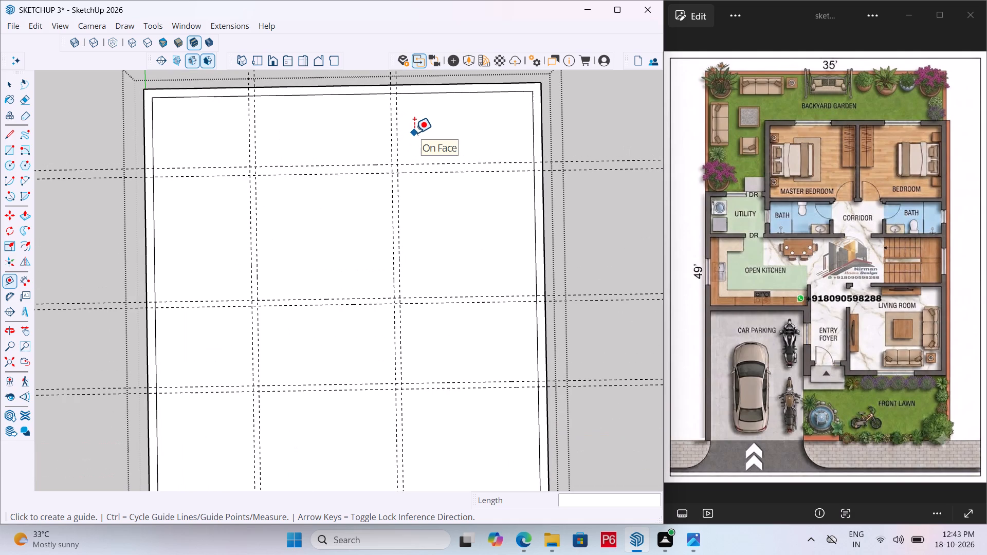
{"action": "key", "text": "t"}
{"action": "key", "text": "l"}
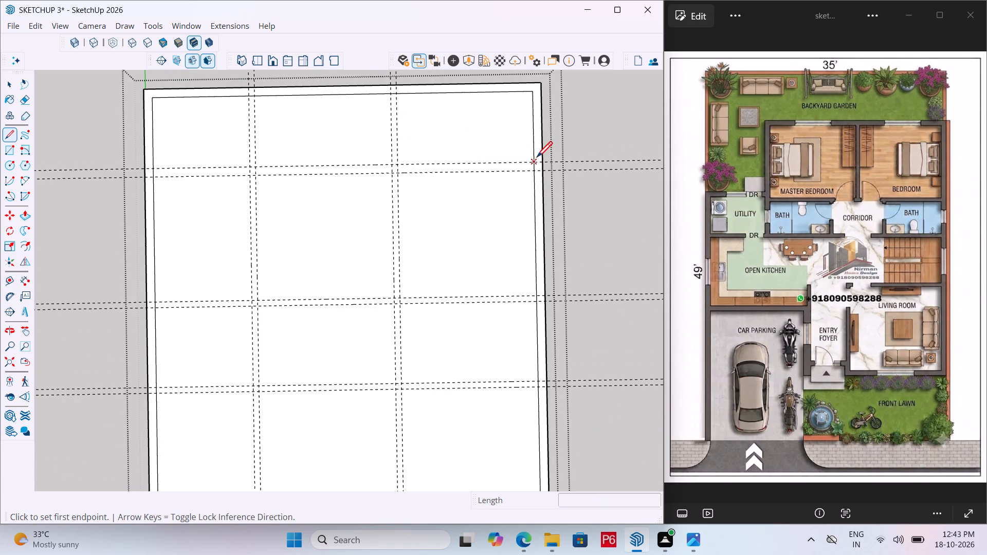
{"action": "left_click", "coordinate": [536, 163]}
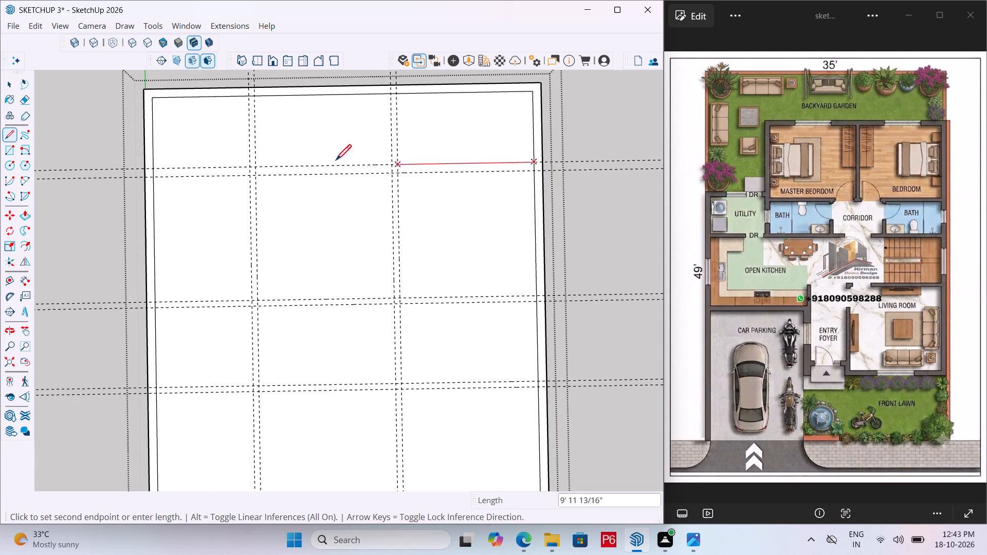
{"action": "scroll", "coordinate": [249, 162], "scroll_direction": "up", "scroll_amount": 3}
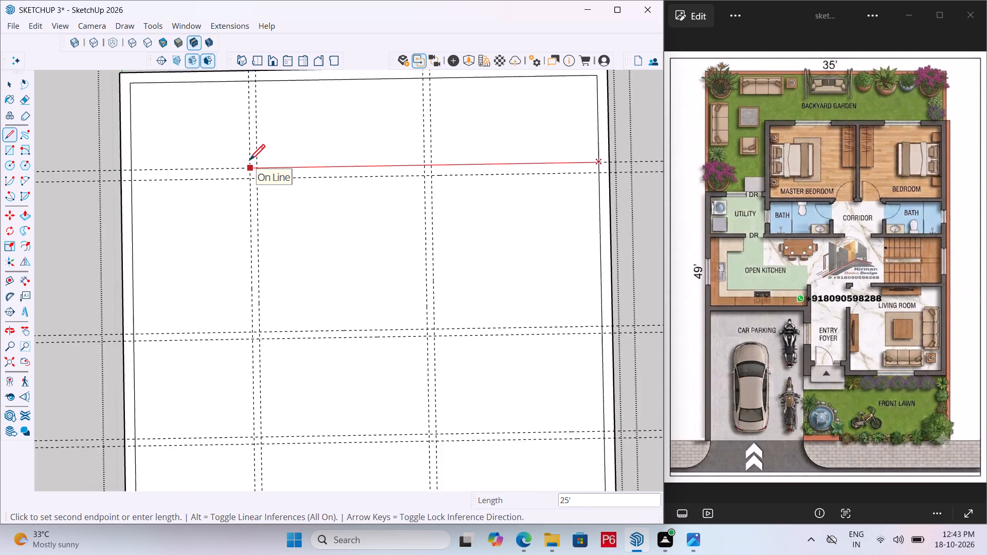
{"action": "left_click", "coordinate": [249, 171]}
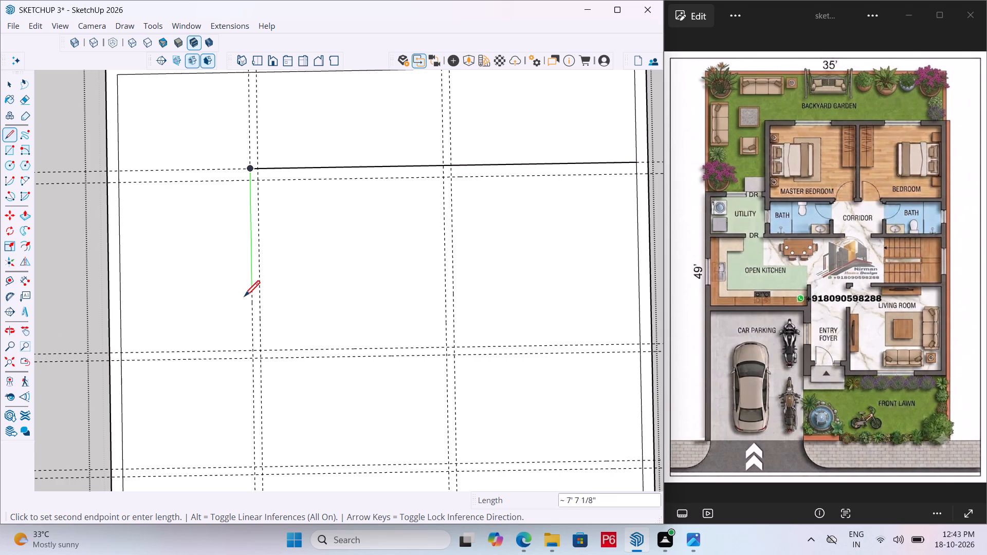
{"action": "left_click", "coordinate": [252, 361]}
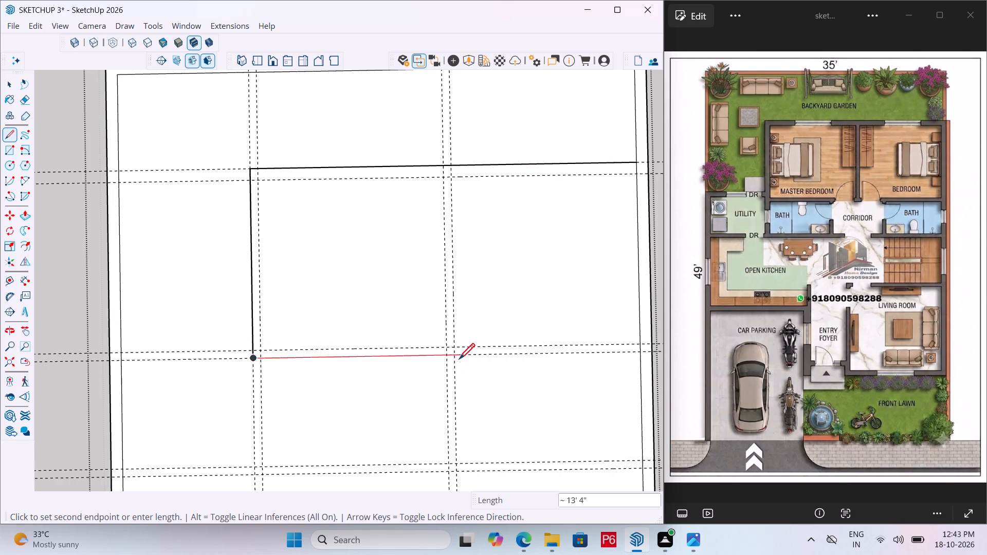
{"action": "left_click", "coordinate": [641, 354]}
{"action": "key", "text": "space"}
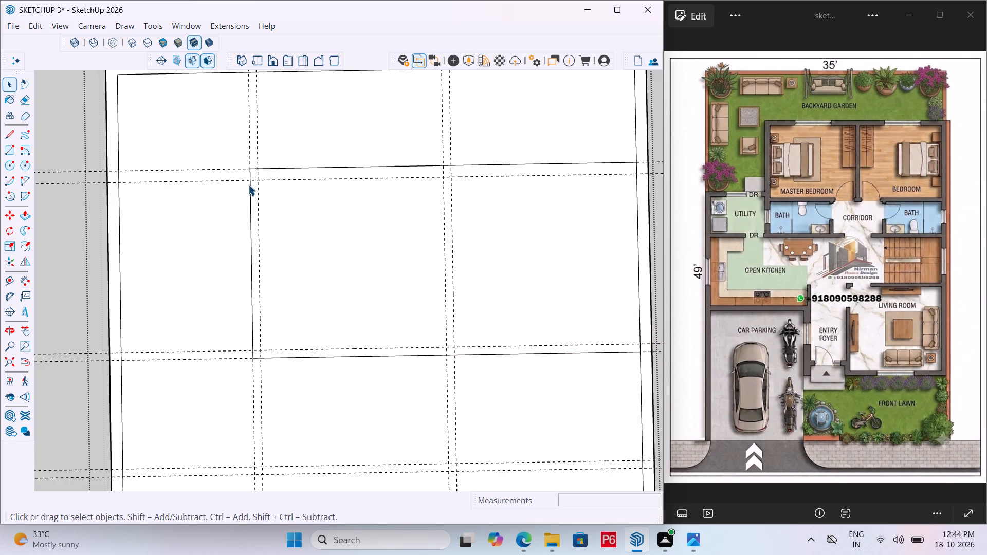
Draw rectangles between the inner wall guides for the master bedroom and the adjoining bedroom.
{"action": "key", "text": "r"}
{"action": "left_click", "coordinate": [257, 183]}
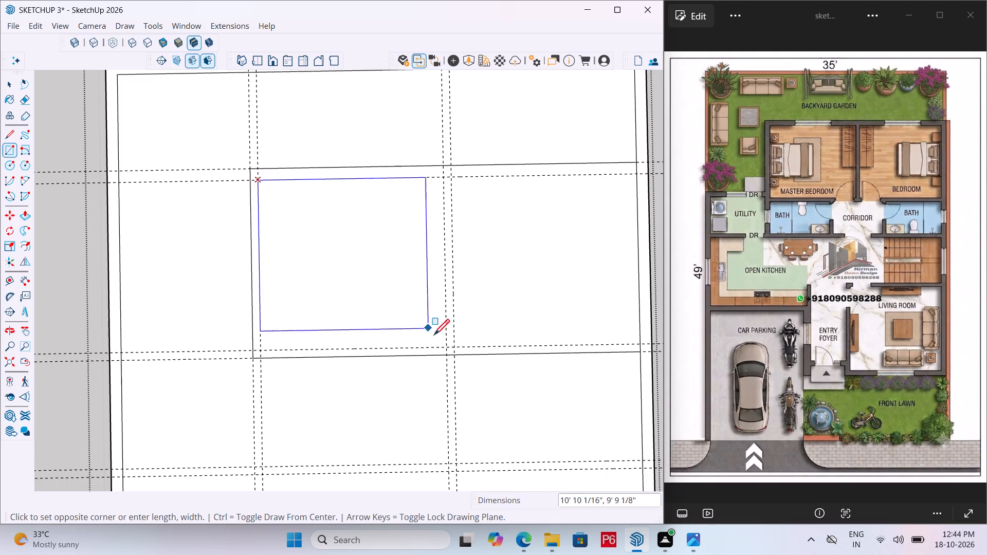
{"action": "left_click", "coordinate": [445, 349]}
{"action": "key", "text": "space"}
{"action": "key", "text": "r"}
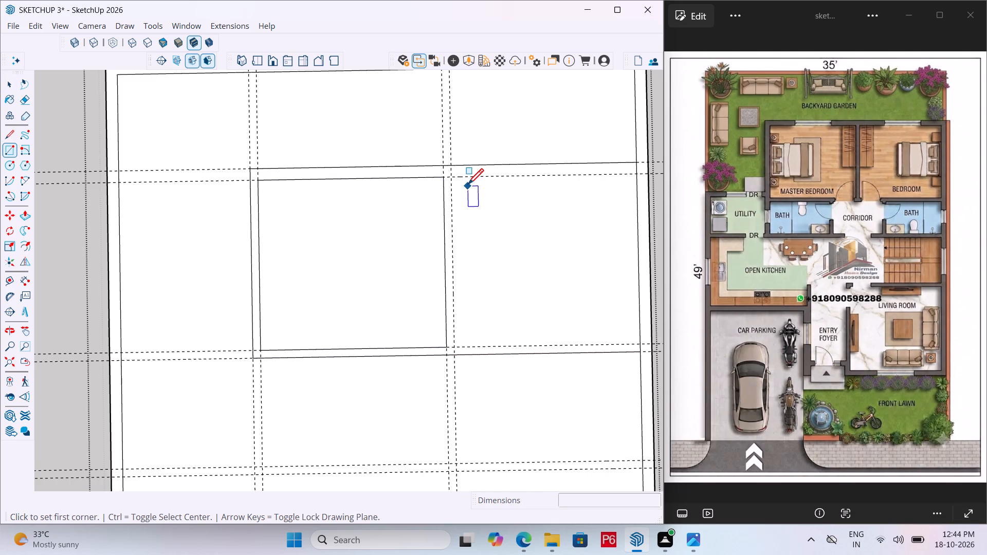
{"action": "left_click", "coordinate": [454, 180]}
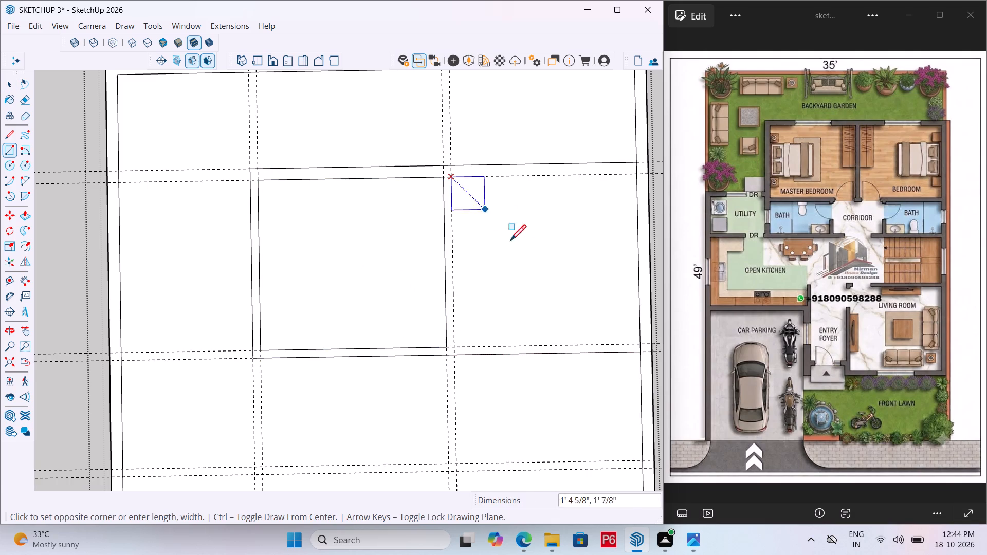
{"action": "left_click", "coordinate": [640, 342]}
{"action": "scroll", "coordinate": [441, 240], "scroll_direction": "down", "scroll_amount": 5}
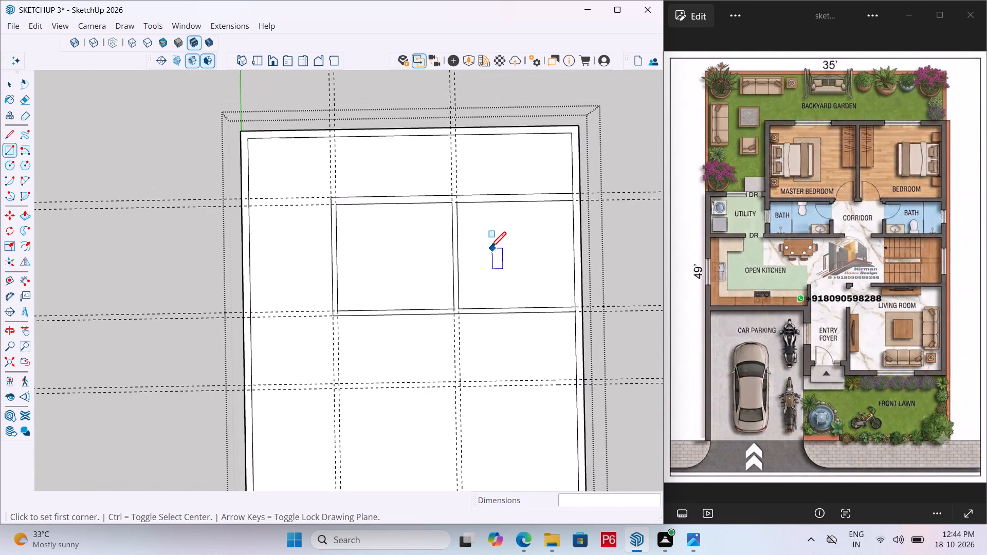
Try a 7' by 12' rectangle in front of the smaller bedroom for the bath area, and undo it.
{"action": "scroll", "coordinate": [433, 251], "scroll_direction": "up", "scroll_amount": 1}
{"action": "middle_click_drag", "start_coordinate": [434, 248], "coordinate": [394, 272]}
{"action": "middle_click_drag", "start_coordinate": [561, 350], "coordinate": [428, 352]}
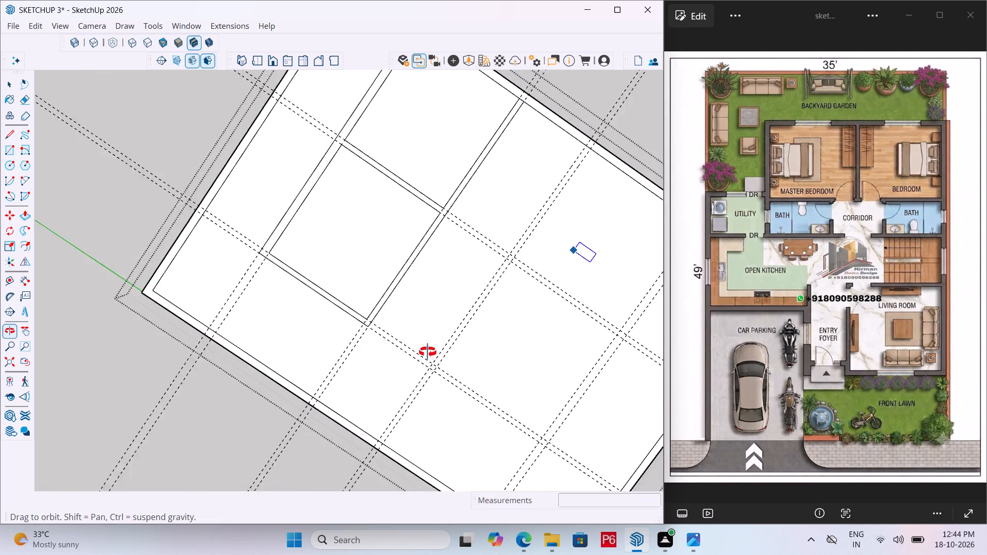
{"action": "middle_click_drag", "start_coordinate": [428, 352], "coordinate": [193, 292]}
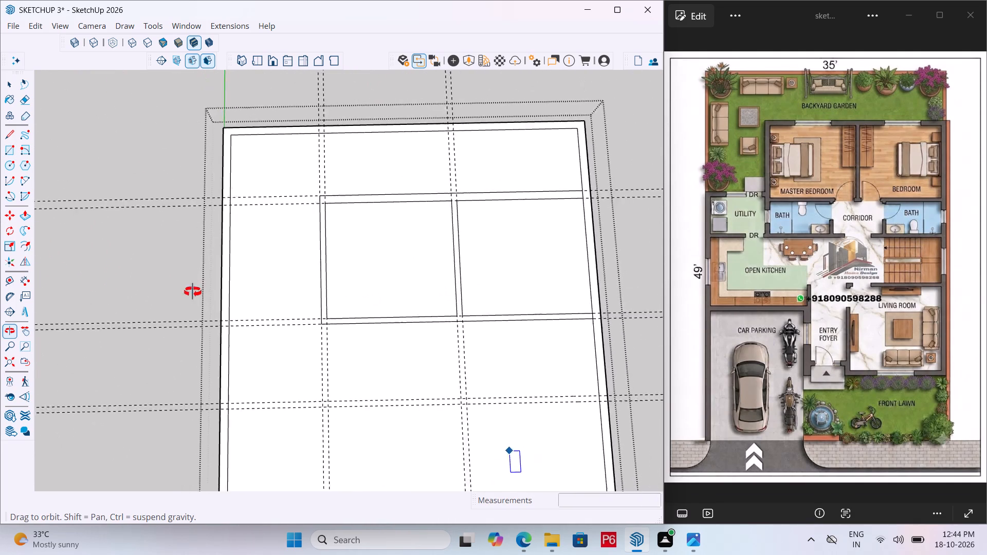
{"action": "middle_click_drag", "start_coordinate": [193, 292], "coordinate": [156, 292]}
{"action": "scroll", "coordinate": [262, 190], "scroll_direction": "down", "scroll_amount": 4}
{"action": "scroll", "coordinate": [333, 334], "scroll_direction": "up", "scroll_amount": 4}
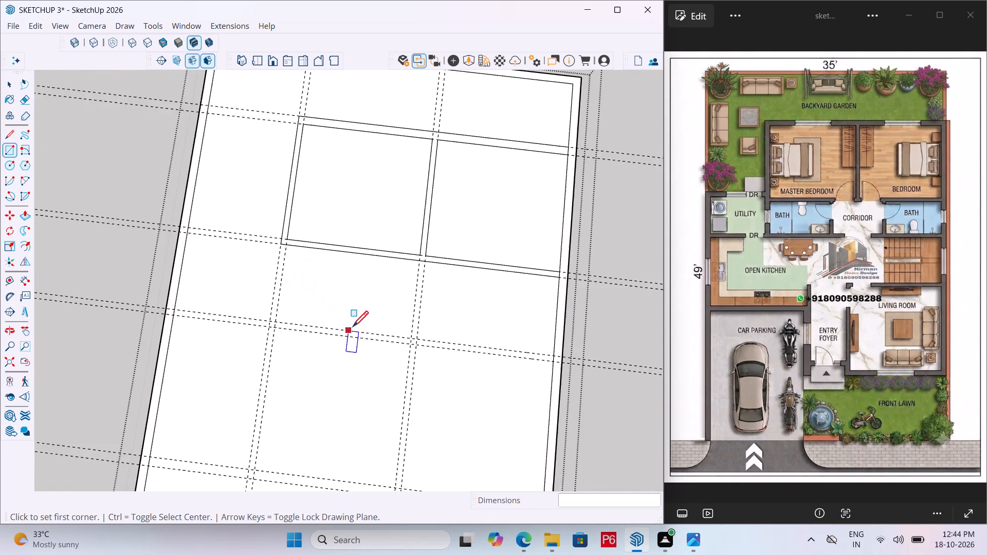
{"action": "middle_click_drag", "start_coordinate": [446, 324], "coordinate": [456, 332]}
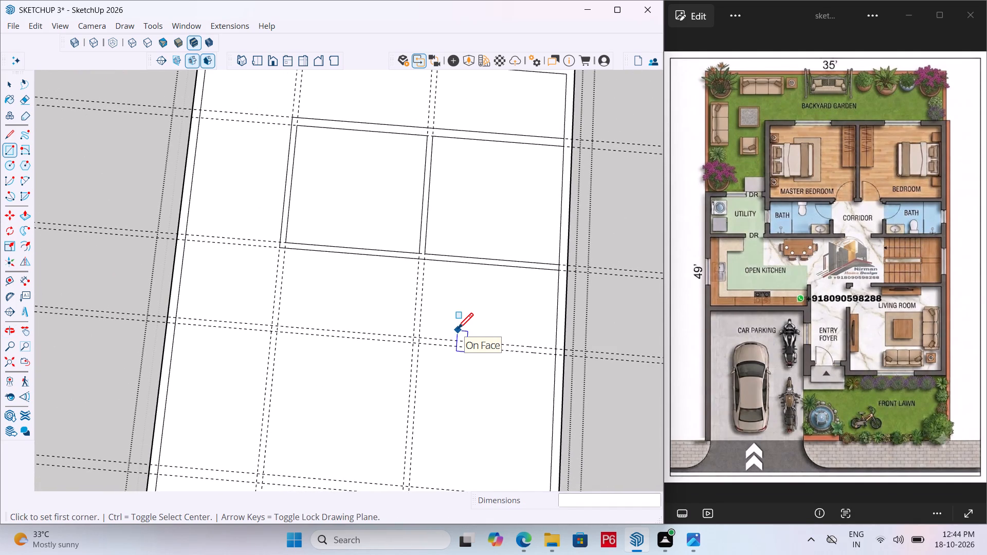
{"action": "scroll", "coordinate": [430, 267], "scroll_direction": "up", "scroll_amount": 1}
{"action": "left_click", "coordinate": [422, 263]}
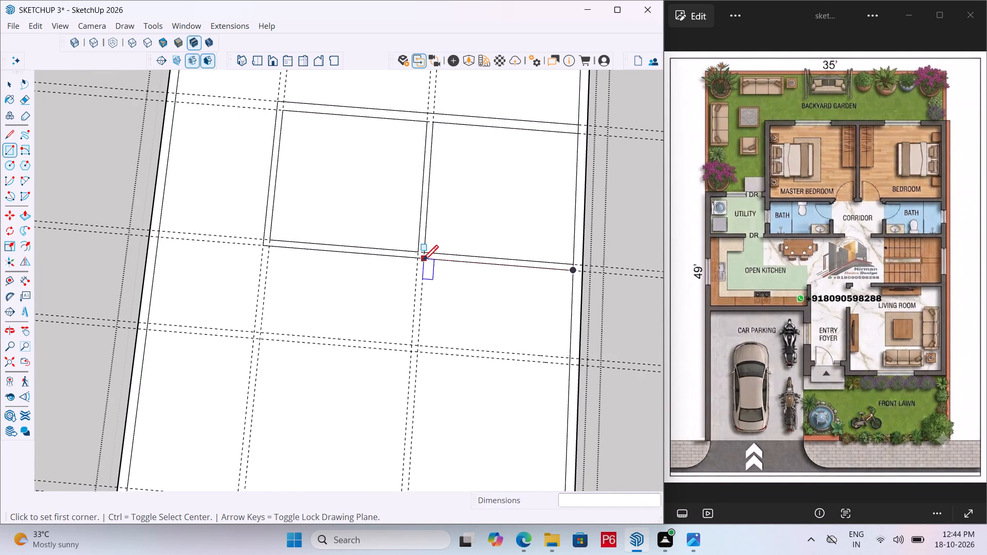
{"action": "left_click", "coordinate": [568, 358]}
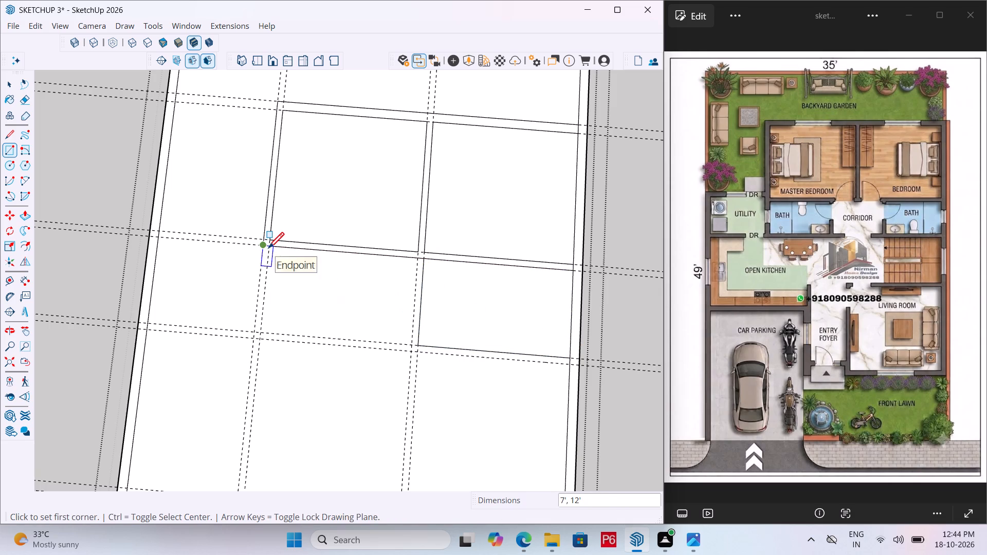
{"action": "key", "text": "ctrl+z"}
Erase the pair of guides along the partition wall between the two bedrooms.
{"action": "middle_click_drag", "start_coordinate": [334, 258], "coordinate": [369, 286]}
{"action": "scroll", "coordinate": [338, 261], "scroll_direction": "down", "scroll_amount": 1}
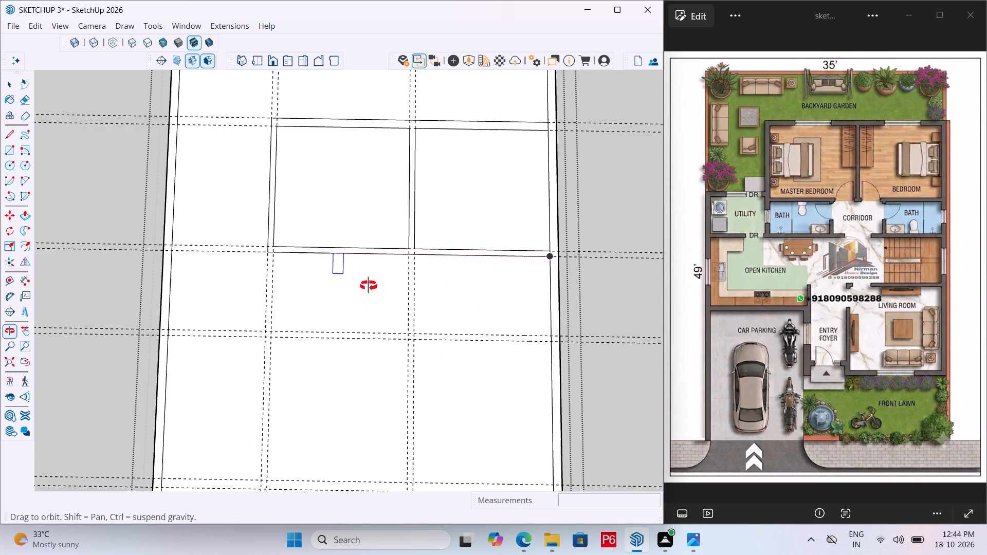
{"action": "middle_click_drag", "start_coordinate": [369, 286], "coordinate": [387, 251]}
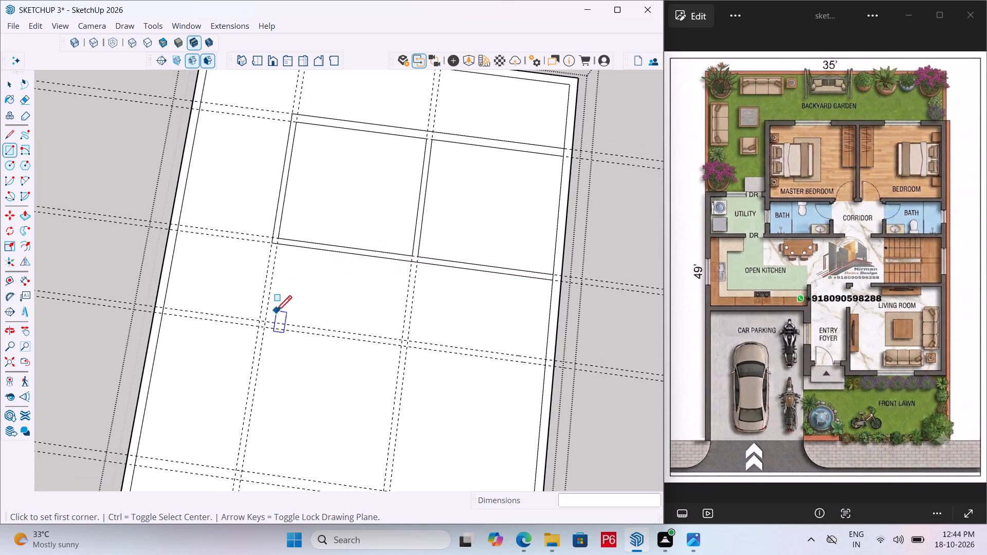
{"action": "middle_click_drag", "start_coordinate": [285, 312], "coordinate": [331, 317]}
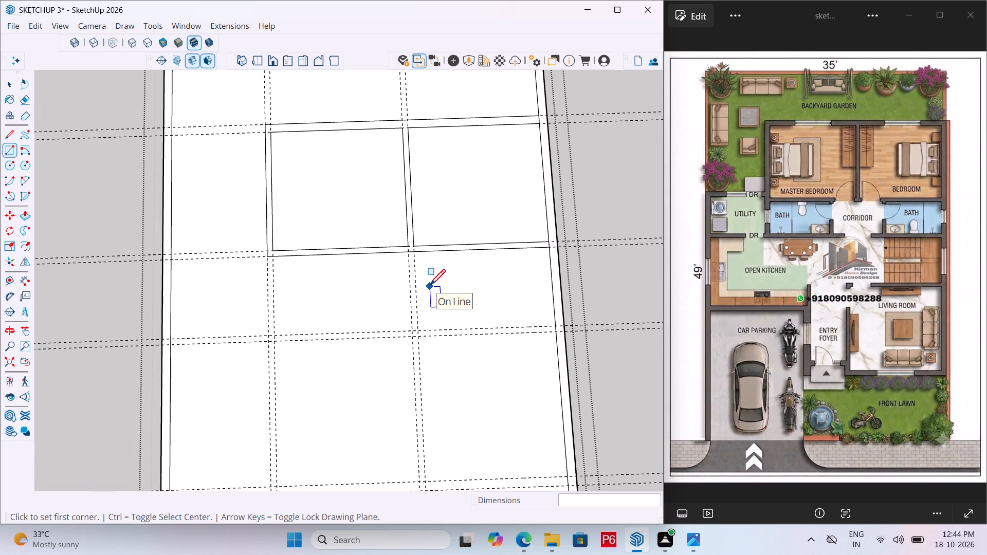
{"action": "key", "text": "e"}
{"action": "left_click_drag", "start_coordinate": [434, 288], "coordinate": [358, 289]}
{"action": "scroll", "coordinate": [375, 314], "scroll_direction": "down", "scroll_amount": 1}
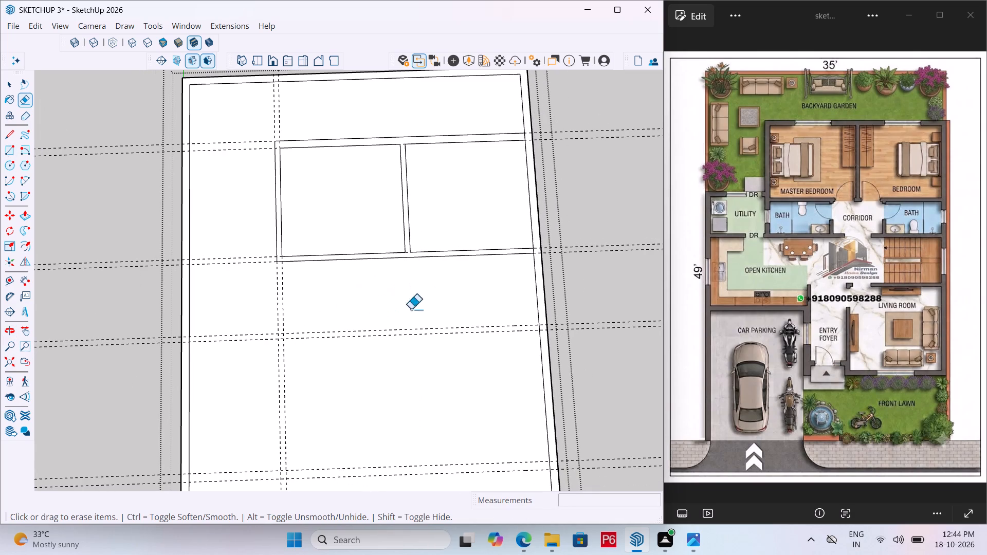
Place a guide 7' in from the inner side wall next to the smaller bedroom and another 6" beyond it for the bath wall.
{"action": "key", "text": "t"}
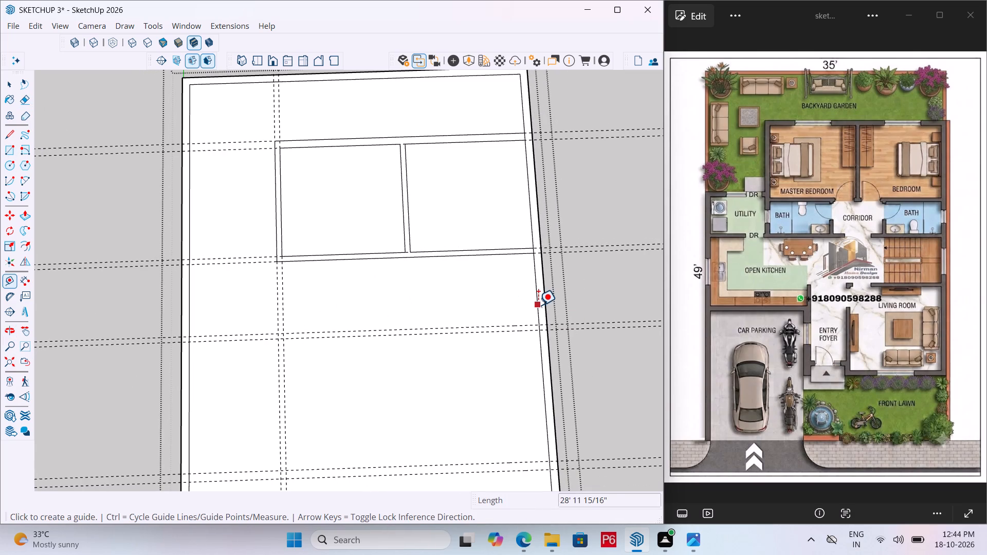
{"action": "left_click", "coordinate": [536, 303]}
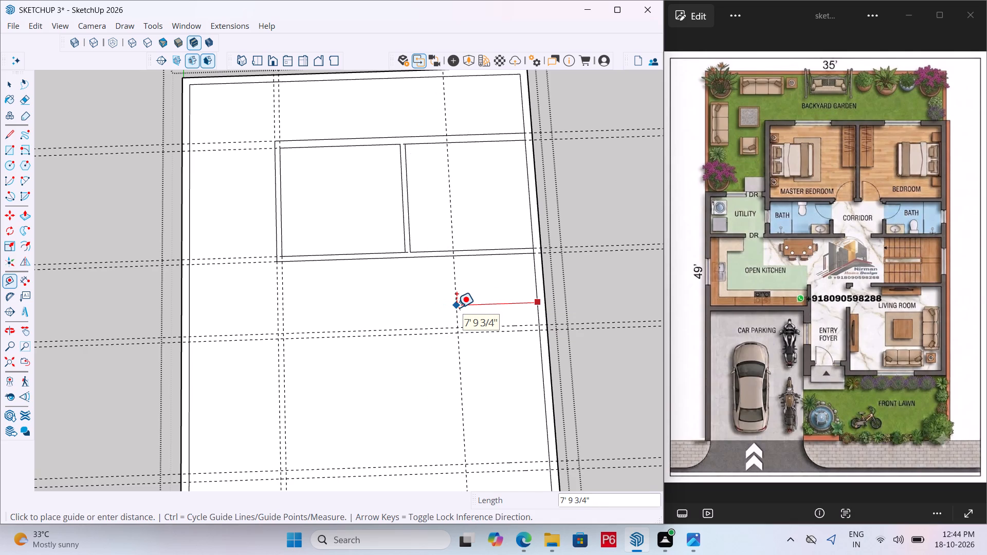
{"action": "type", "text": "7'"}
{"action": "key", "text": "Return"}
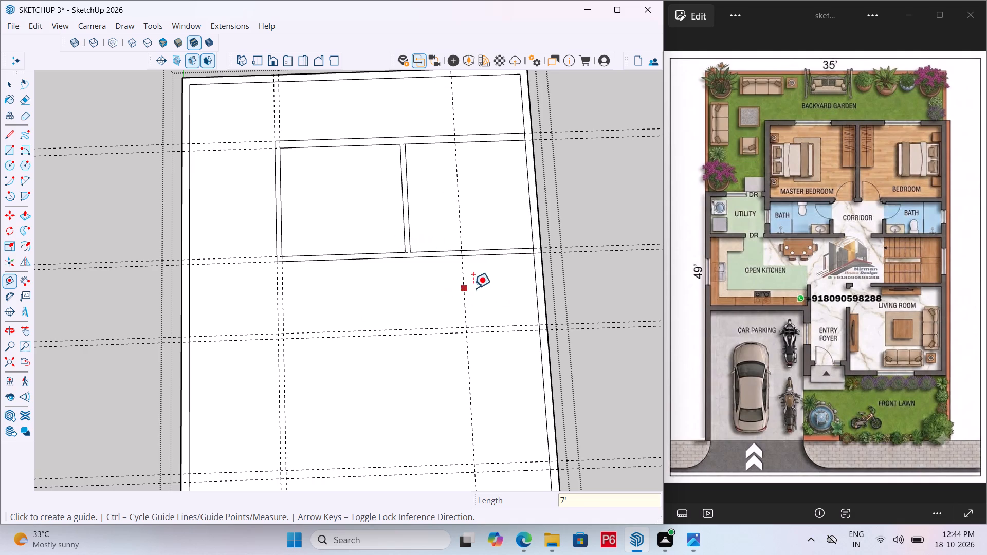
{"action": "left_click", "coordinate": [463, 295]}
{"action": "type", "text": "6\""}
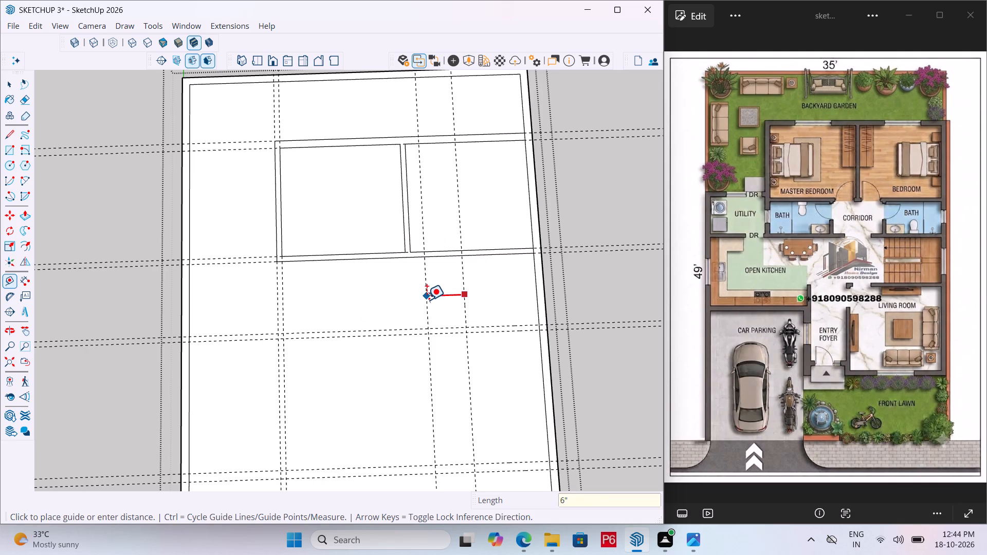
{"action": "key", "text": "Return"}
Place a guide 7' in from the master bedroom's inner side-wall guide and another 6" beyond it for the bath wall, and save the model.
{"action": "left_click", "coordinate": [284, 300]}
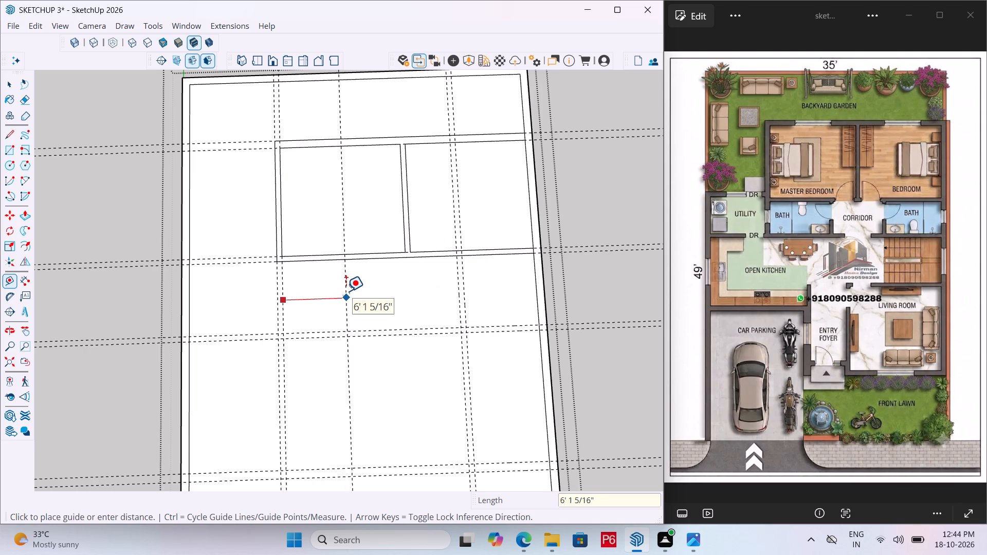
{"action": "type", "text": "7'"}
{"action": "key", "text": "Return"}
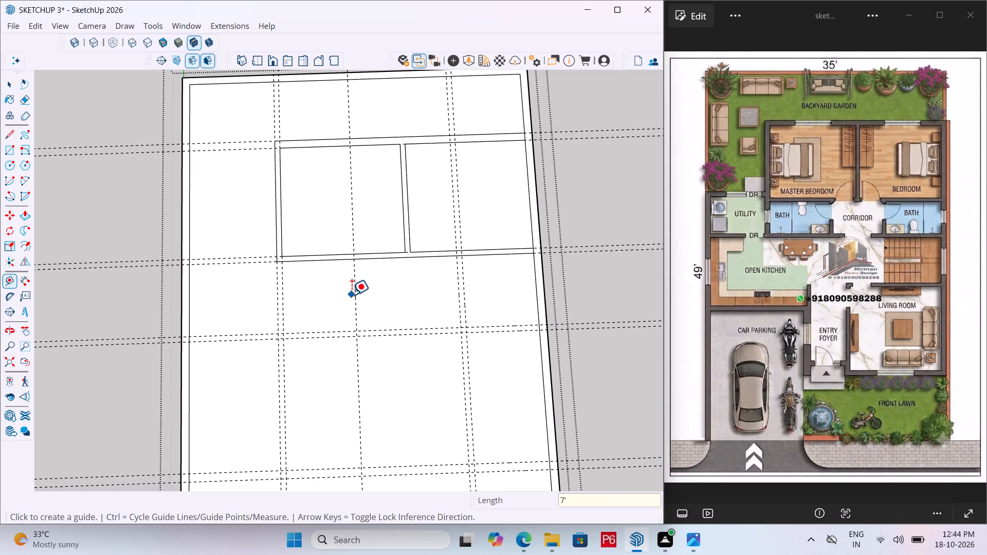
{"action": "left_click", "coordinate": [357, 309]}
{"action": "key", "text": "6"}
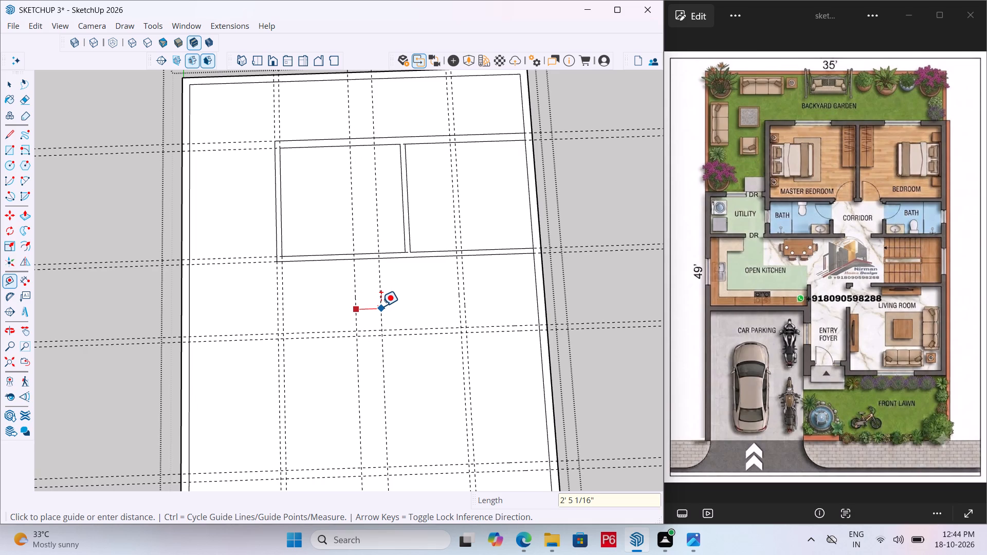
{"action": "key", "text": "shift+quotedbl"}
{"action": "key", "text": "Return"}
{"action": "key", "text": "ctrl+s"}
{"action": "key", "text": "ctrl+s"}
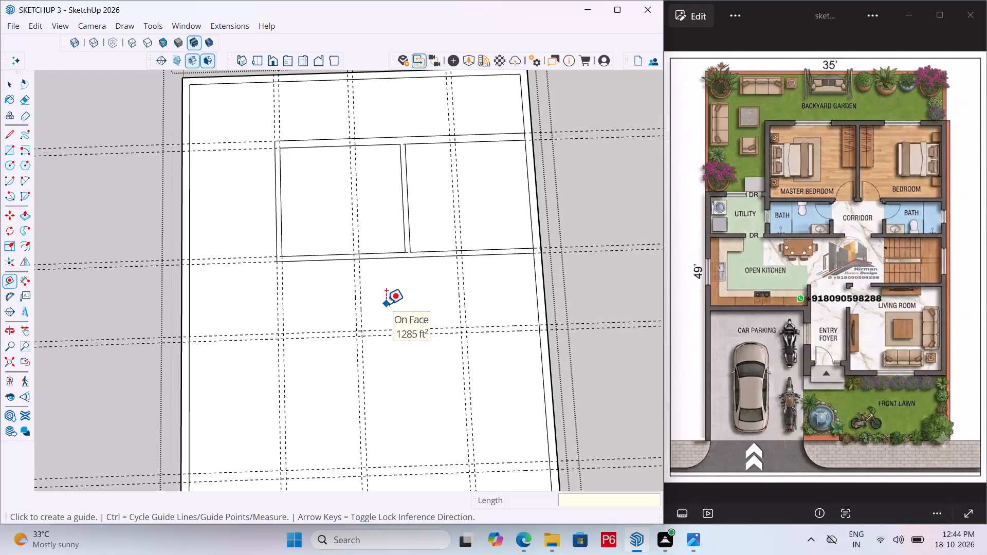
Draw the master bath walls between the guides as an 8' by 7'6" outer rectangle with an inner rectangle inside it.
{"action": "scroll", "coordinate": [321, 310], "scroll_direction": "up", "scroll_amount": 3}
{"action": "key", "text": "l"}
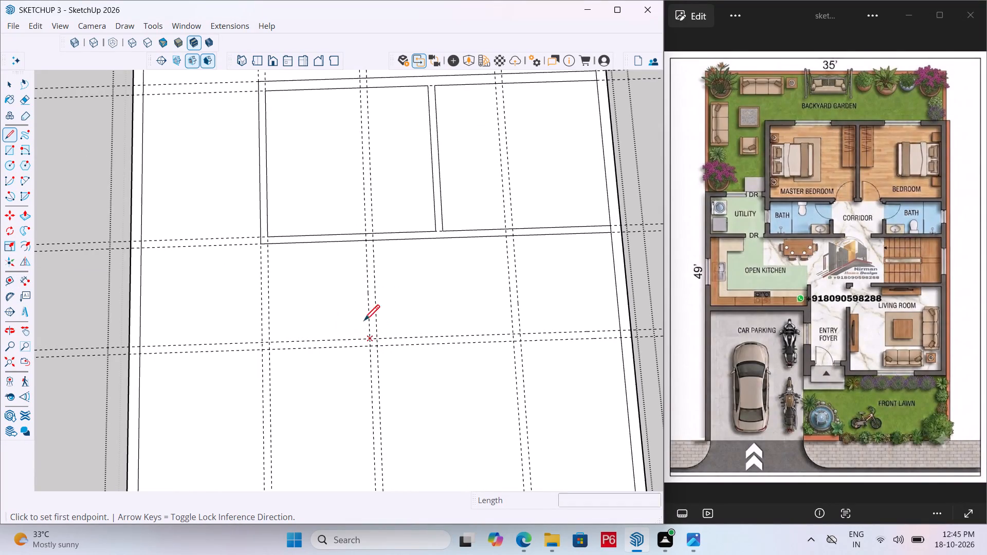
{"action": "key", "text": "r"}
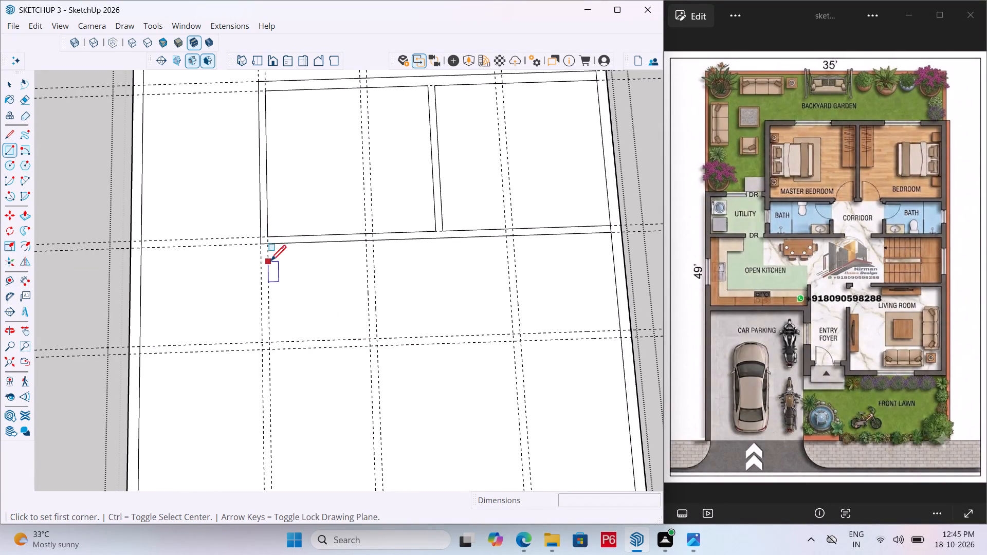
{"action": "left_click", "coordinate": [263, 241]}
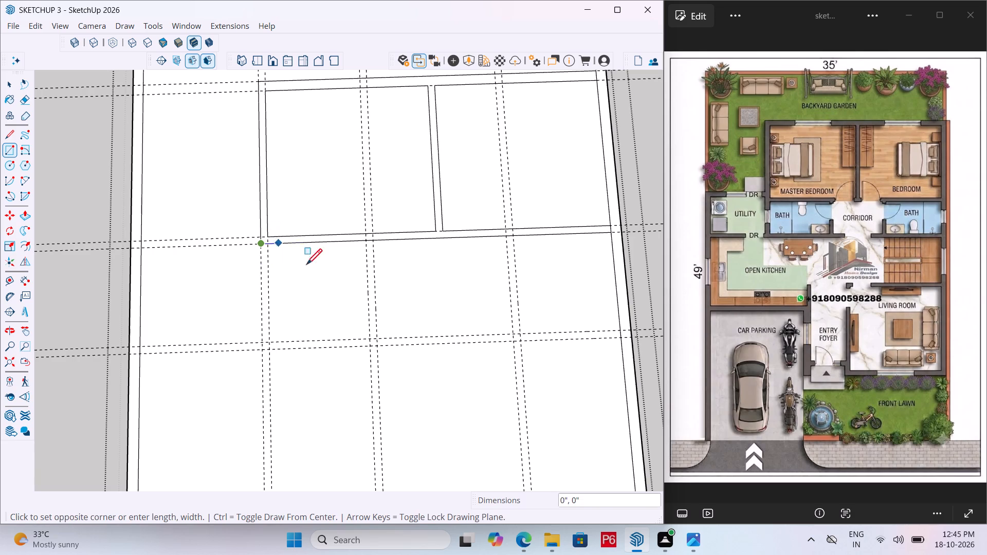
{"action": "left_click", "coordinate": [377, 345]}
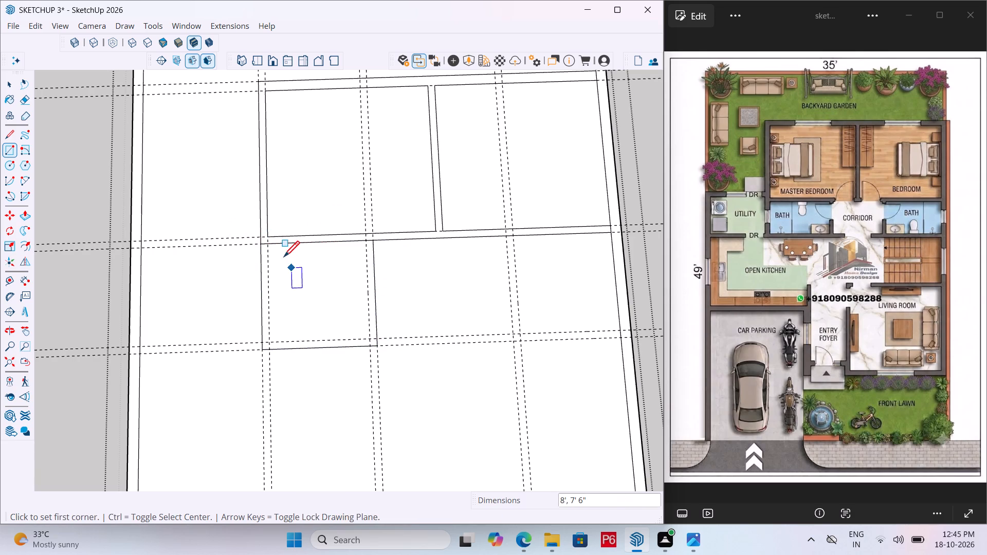
{"action": "scroll", "coordinate": [269, 254], "scroll_direction": "up", "scroll_amount": 4}
{"action": "left_click", "coordinate": [270, 238]}
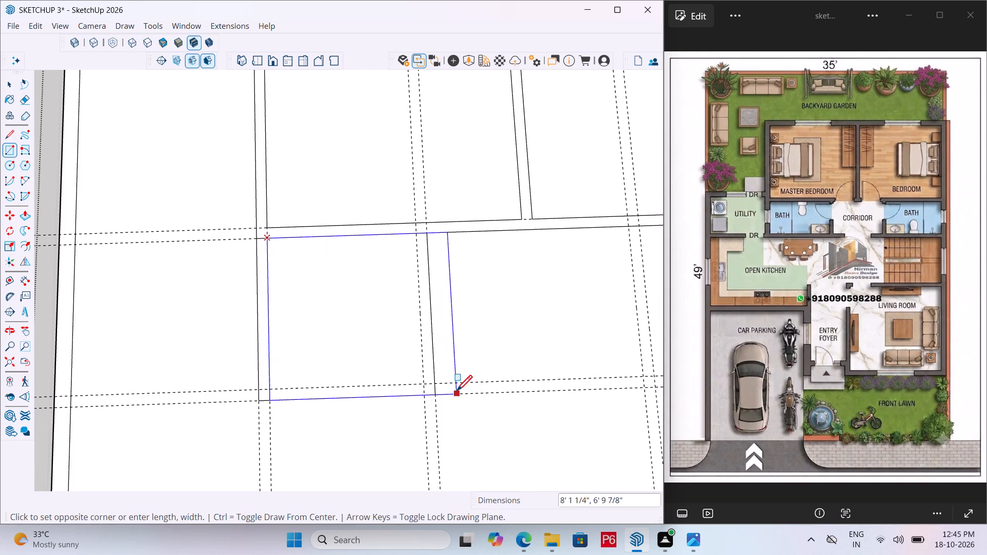
{"action": "left_click", "coordinate": [425, 381]}
Draw the second bath in front of the smaller bedroom as a 7'6" by 8' outer rectangle and a 7' by 7' inner rectangle.
{"action": "scroll", "coordinate": [142, 333], "scroll_direction": "down", "scroll_amount": 4}
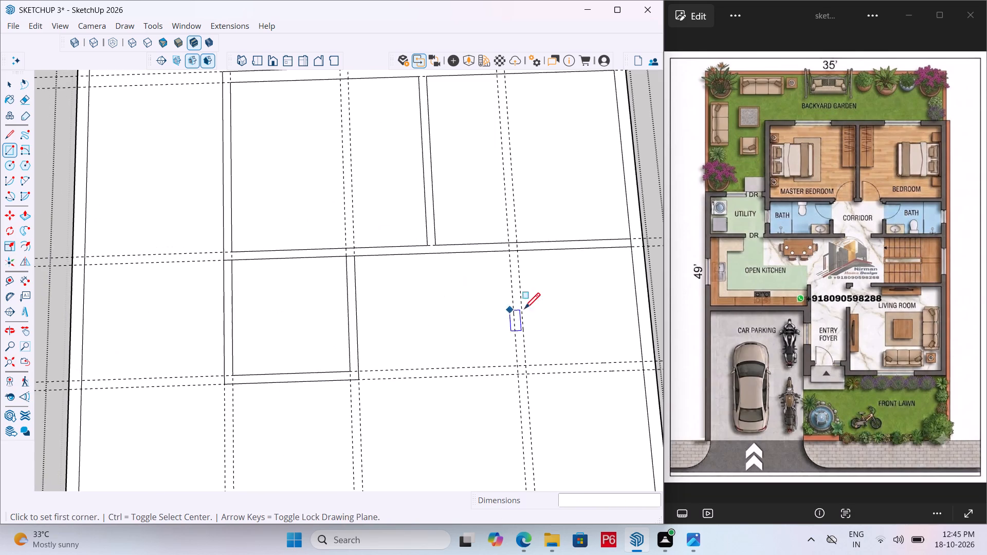
{"action": "scroll", "coordinate": [522, 351], "scroll_direction": "up", "scroll_amount": 2}
{"action": "scroll", "coordinate": [274, 315], "scroll_direction": "down", "scroll_amount": 3}
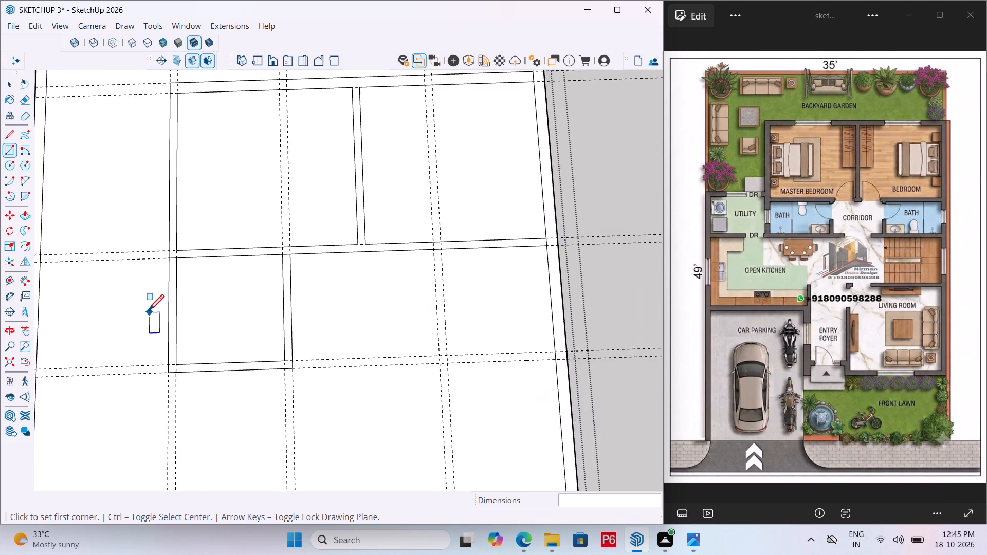
{"action": "scroll", "coordinate": [149, 312], "scroll_direction": "down", "scroll_amount": 1}
{"action": "scroll", "coordinate": [612, 276], "scroll_direction": "up", "scroll_amount": 2}
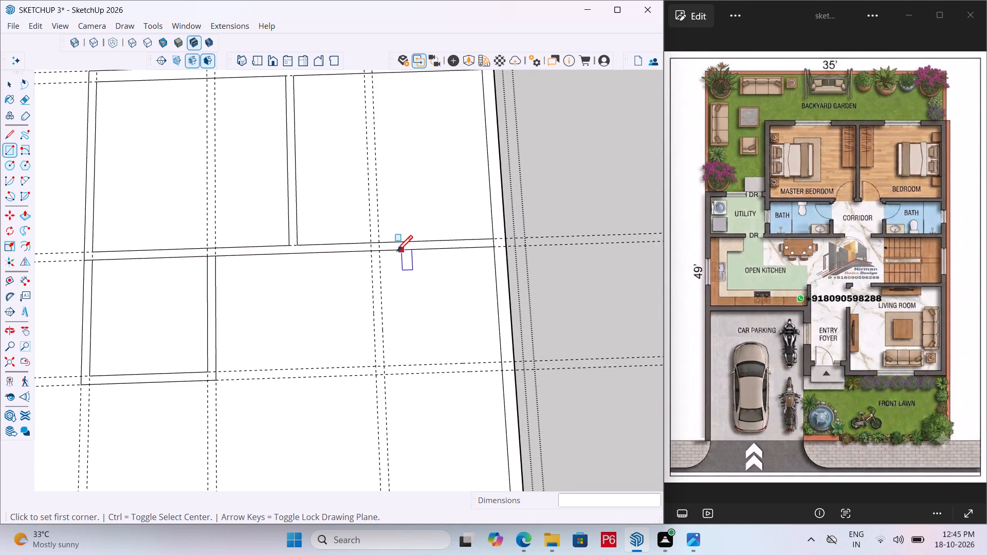
{"action": "left_click", "coordinate": [373, 245]}
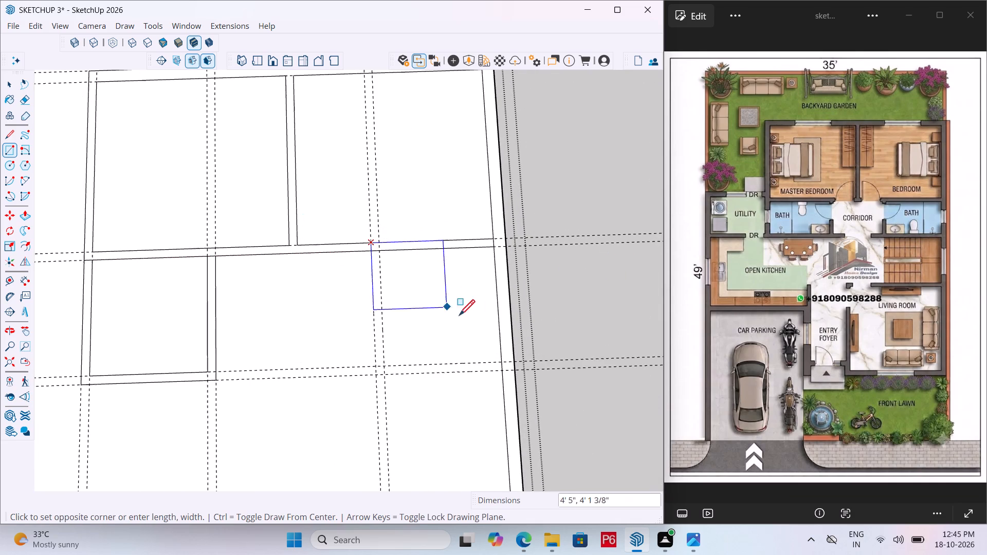
{"action": "left_click", "coordinate": [507, 369]}
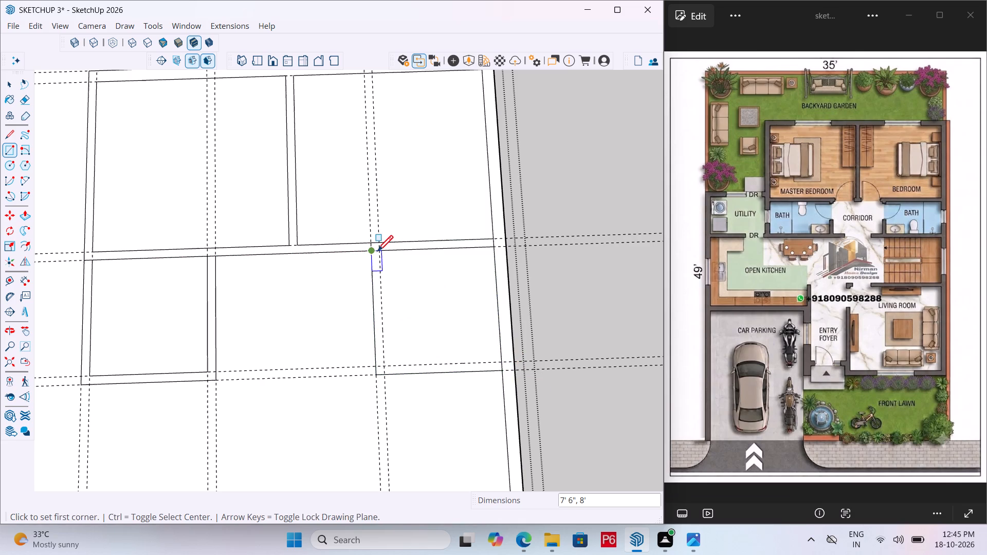
{"action": "left_click_drag", "start_coordinate": [381, 252], "coordinate": [424, 283]}
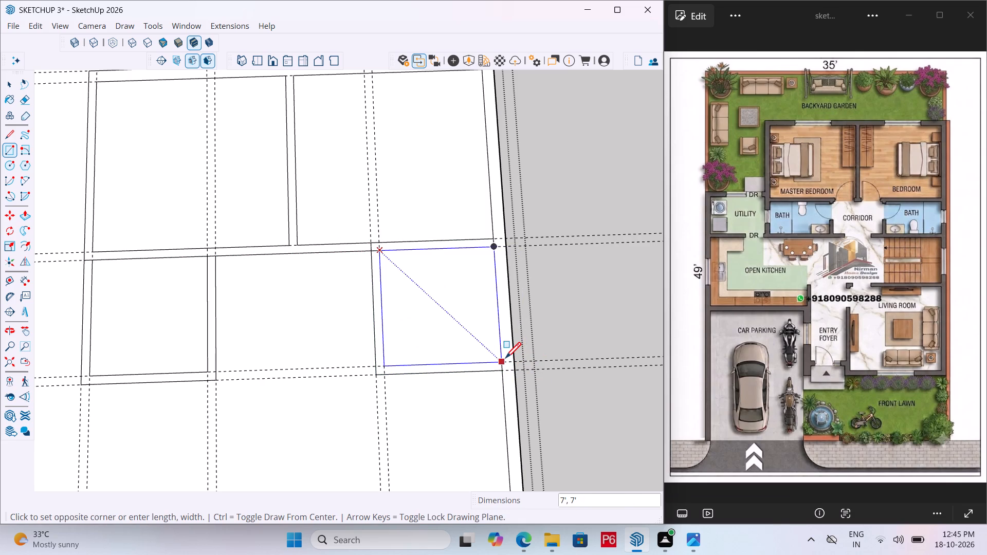
{"action": "left_click", "coordinate": [505, 360]}
Erase the guide pairs along the wall between bedrooms and baths and along the bedrooms' rear wall.
{"action": "scroll", "coordinate": [589, 253], "scroll_direction": "down", "scroll_amount": 6}
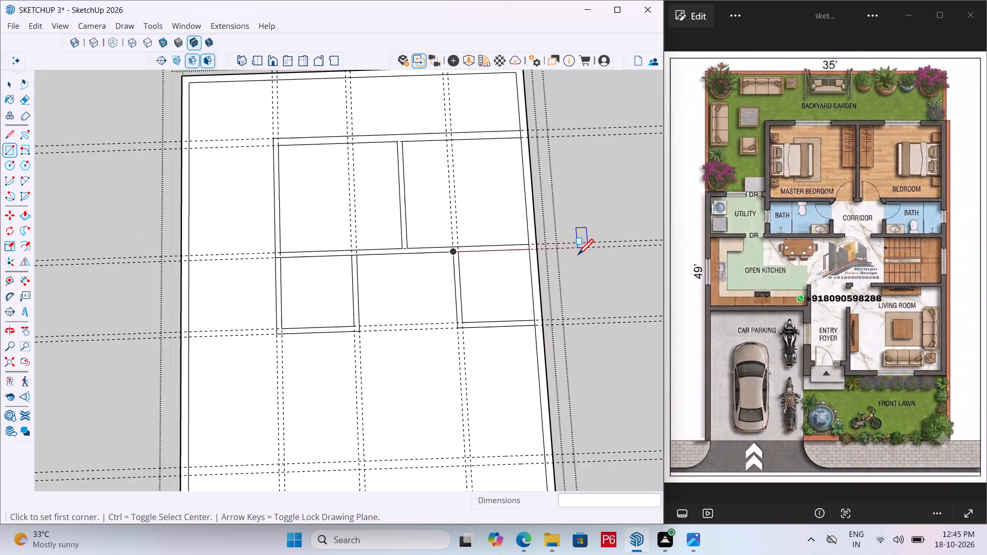
{"action": "scroll", "coordinate": [578, 256], "scroll_direction": "down", "scroll_amount": 1}
{"action": "scroll", "coordinate": [194, 330], "scroll_direction": "up", "scroll_amount": 1}
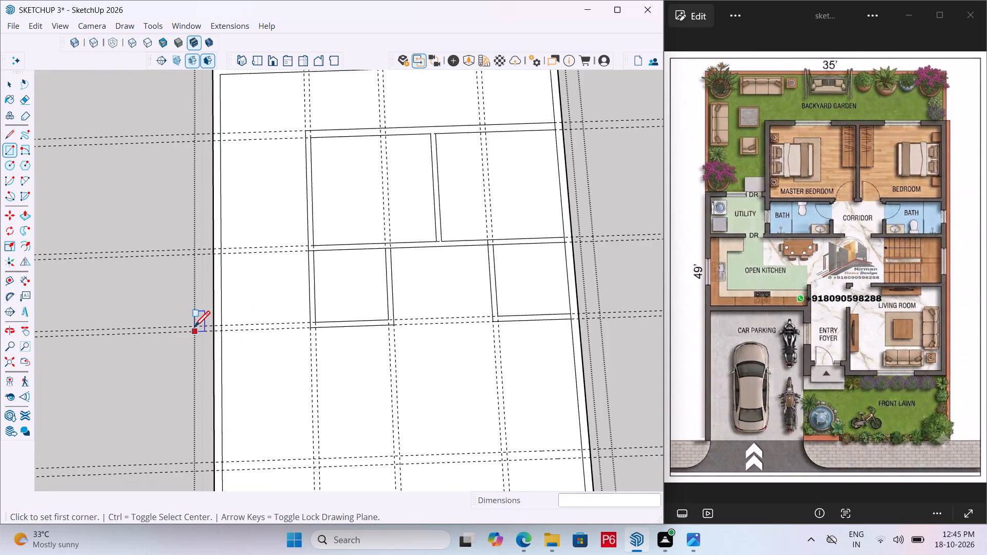
{"action": "scroll", "coordinate": [194, 328], "scroll_direction": "up", "scroll_amount": 2}
{"action": "key", "text": "e"}
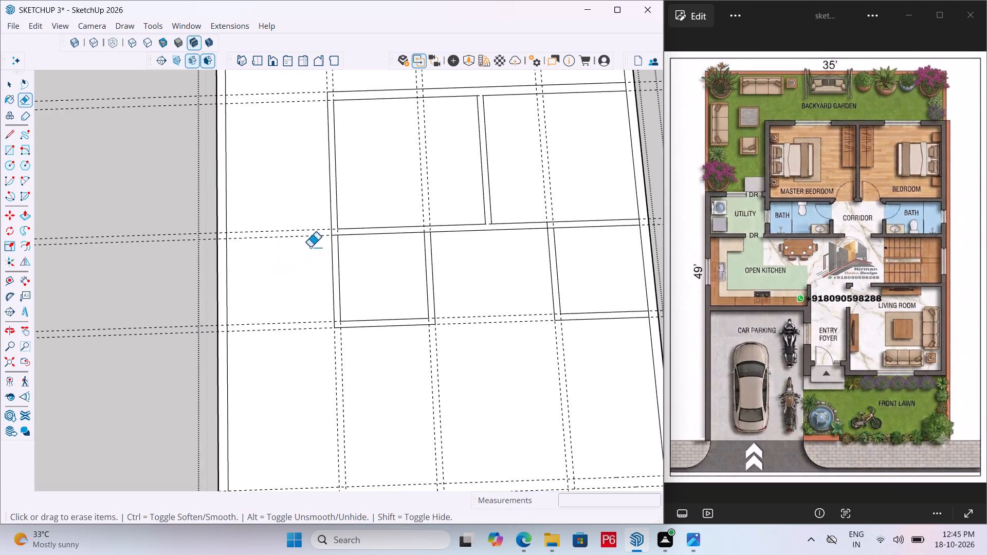
{"action": "left_click_drag", "start_coordinate": [301, 206], "coordinate": [304, 250]}
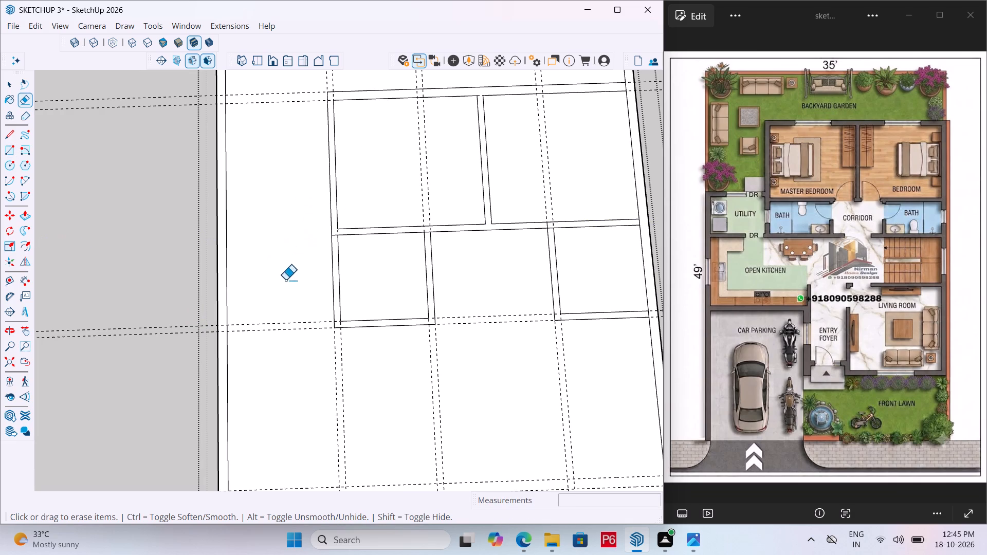
{"action": "scroll", "coordinate": [295, 297], "scroll_direction": "down", "scroll_amount": 2}
{"action": "left_click_drag", "start_coordinate": [286, 115], "coordinate": [287, 139]}
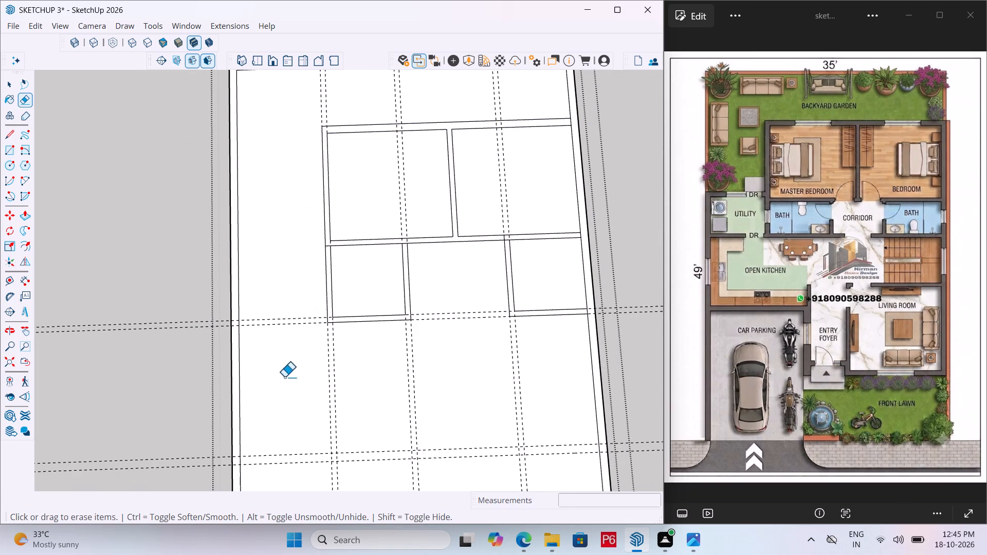
Place a guide 8' behind the rear guide of the baths' front wall and another 9" beyond it for the utility's rear wall.
{"action": "scroll", "coordinate": [287, 353], "scroll_direction": "up", "scroll_amount": 1}
{"action": "key", "text": "Escape"}
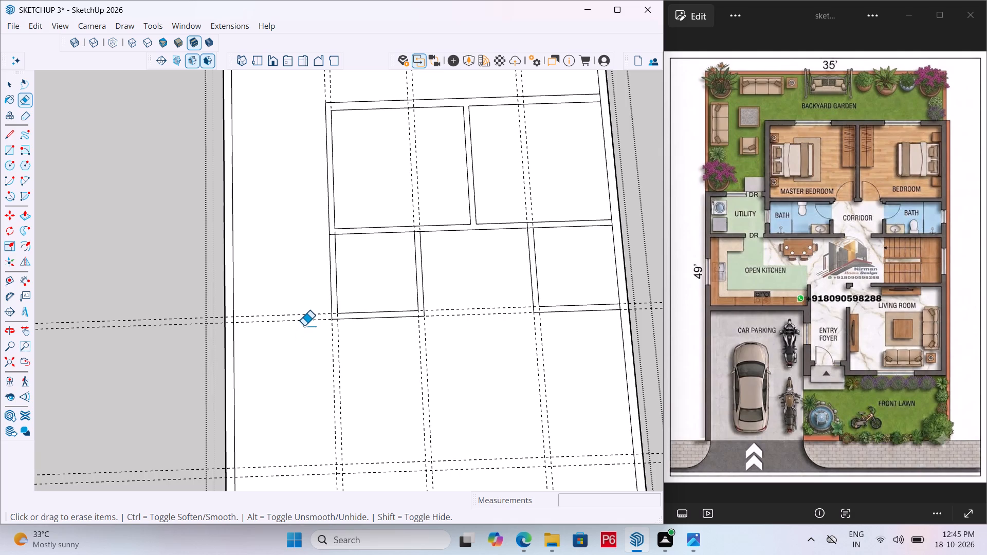
{"action": "key", "text": "t"}
{"action": "left_click", "coordinate": [300, 314]}
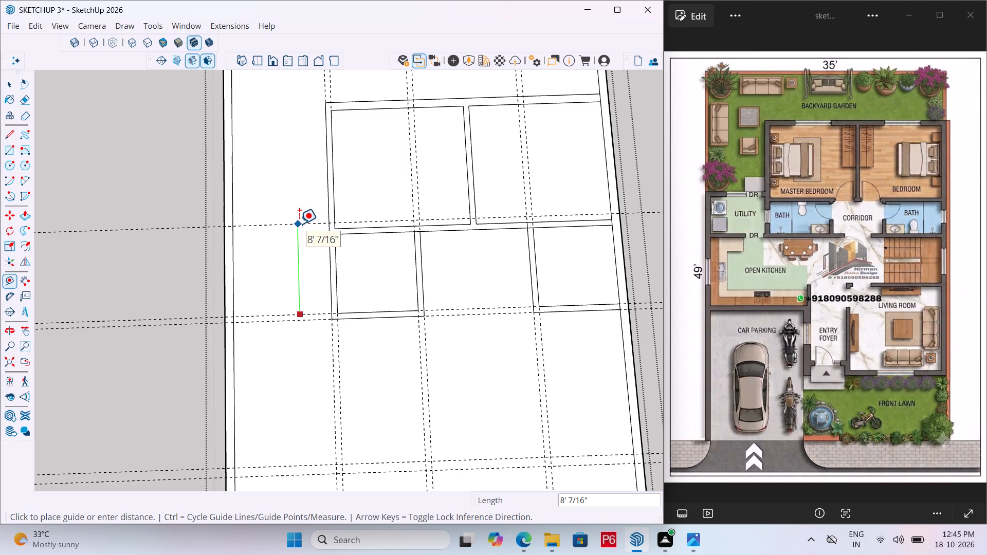
{"action": "key", "text": "8"}
{"action": "key", "text": "apostrophe"}
{"action": "key", "text": "Return"}
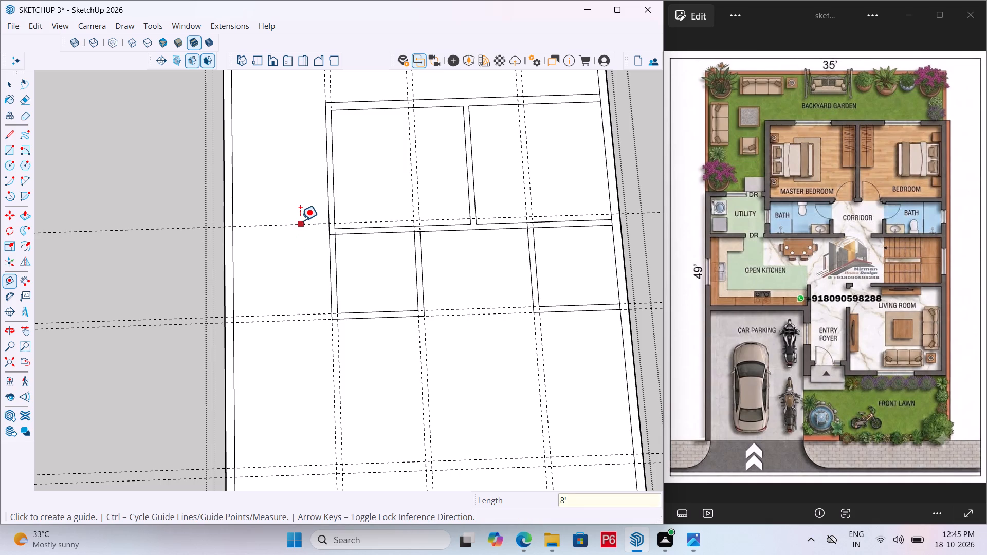
{"action": "left_click", "coordinate": [299, 221]}
{"action": "key", "text": "6"}
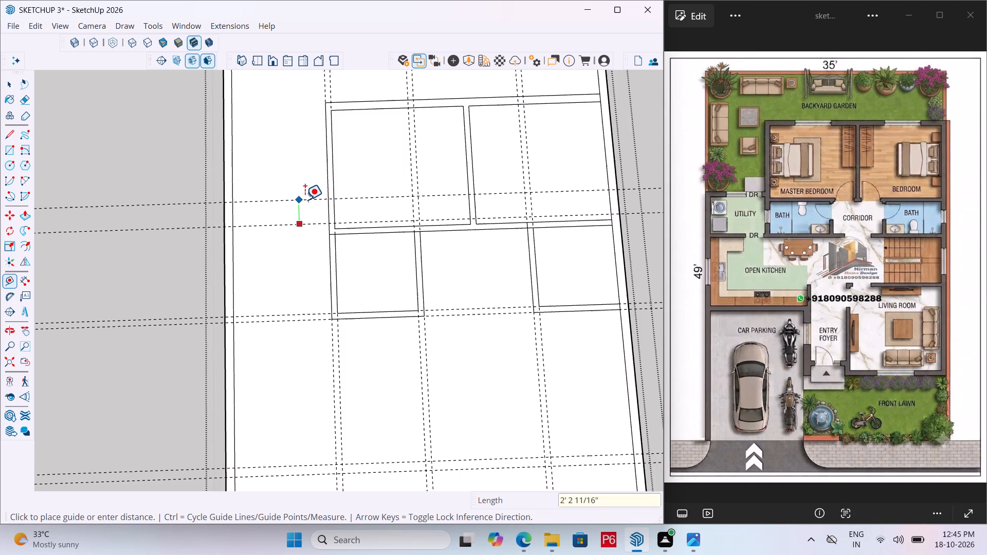
{"action": "key", "text": "BackSpace"}
{"action": "key", "text": "9"}
{"action": "key", "text": "shift+quotedbl"}
{"action": "key", "text": "Return"}
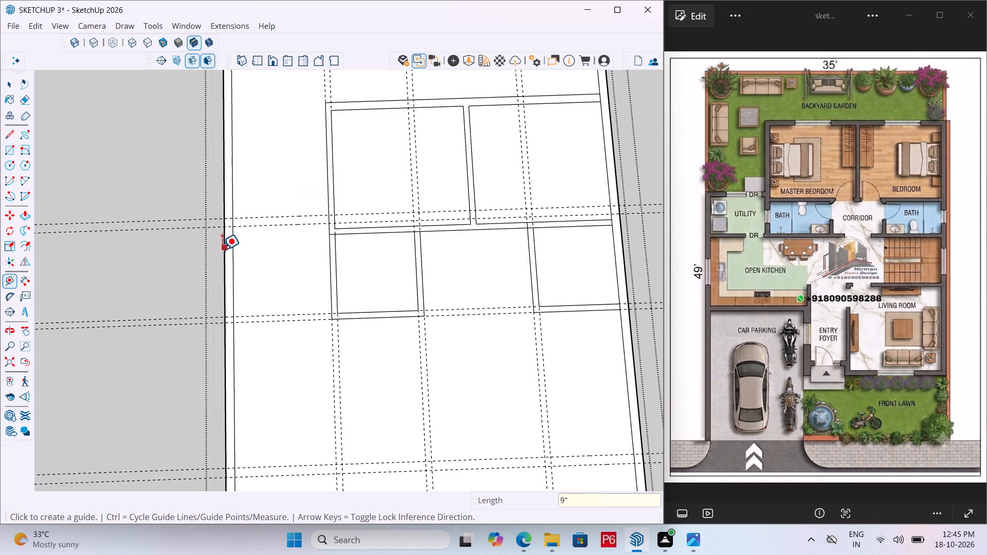
Draw two parallel 8'6" lines along the new guides from the inner side wall to the master bedroom wall for the utility's rear wall.
{"action": "key", "text": "l"}
{"action": "scroll", "coordinate": [279, 238], "scroll_direction": "up", "scroll_amount": 4}
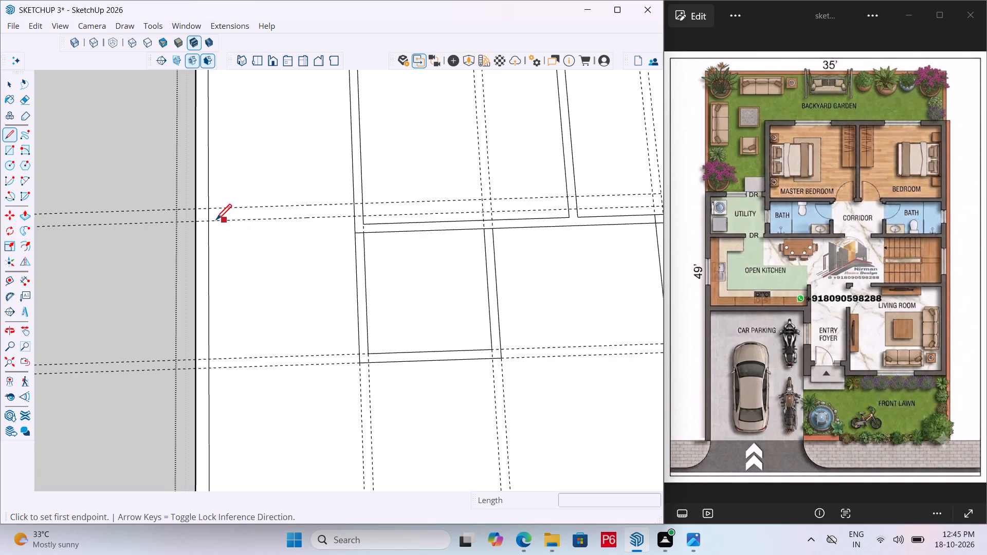
{"action": "left_click", "coordinate": [210, 221]}
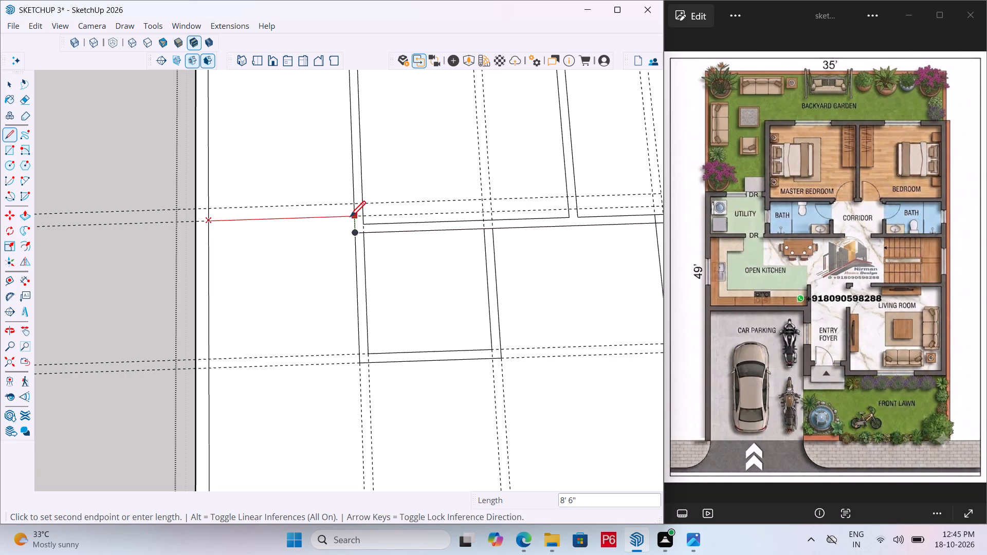
{"action": "left_click", "coordinate": [350, 218]}
{"action": "key", "text": "space"}
{"action": "key", "text": "l"}
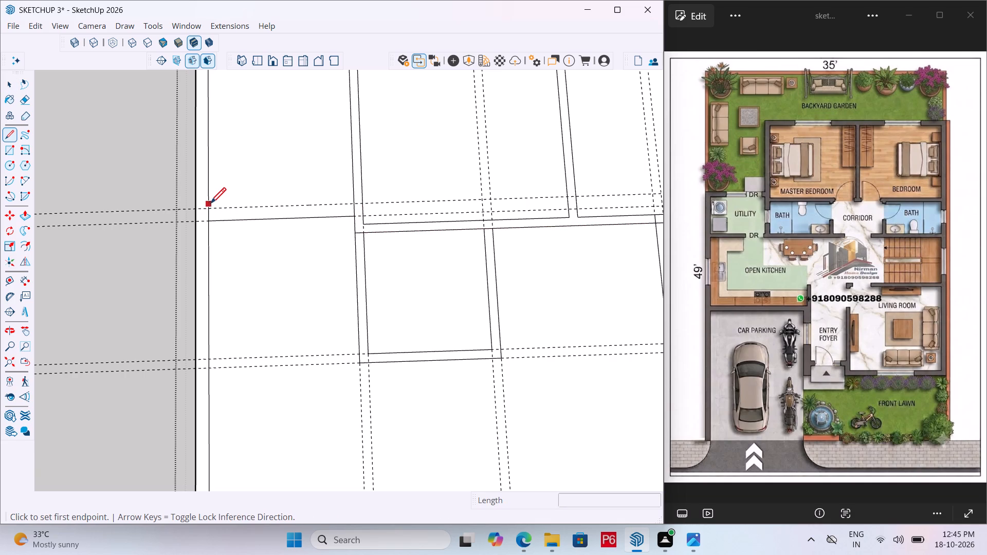
{"action": "left_click_drag", "start_coordinate": [210, 207], "coordinate": [214, 207]}
{"action": "left_click", "coordinate": [353, 207]}
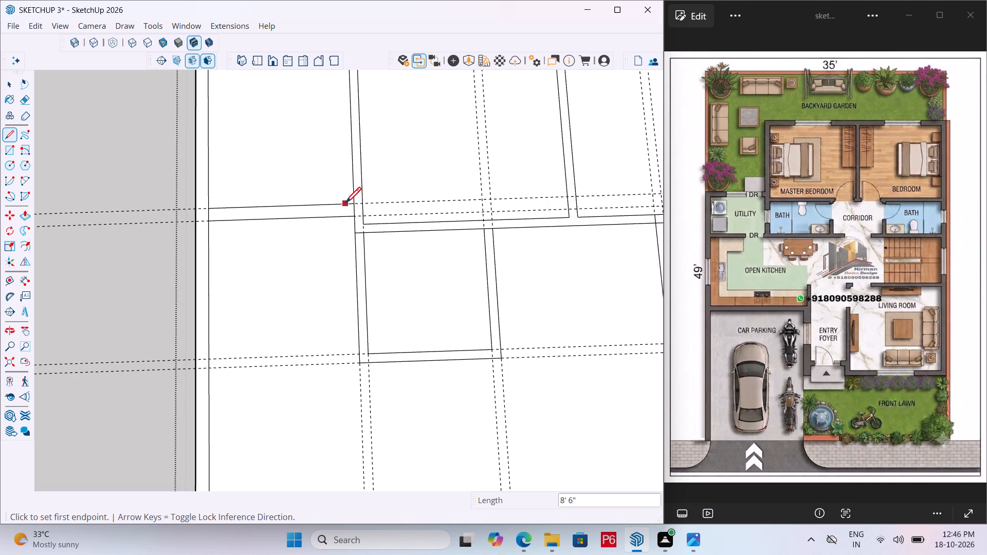
Draw two parallel lines along the guides from the master bath's front corner to the side wall for the utility's front wall, and save the model.
{"action": "scroll", "coordinate": [386, 200], "scroll_direction": "down", "scroll_amount": 4}
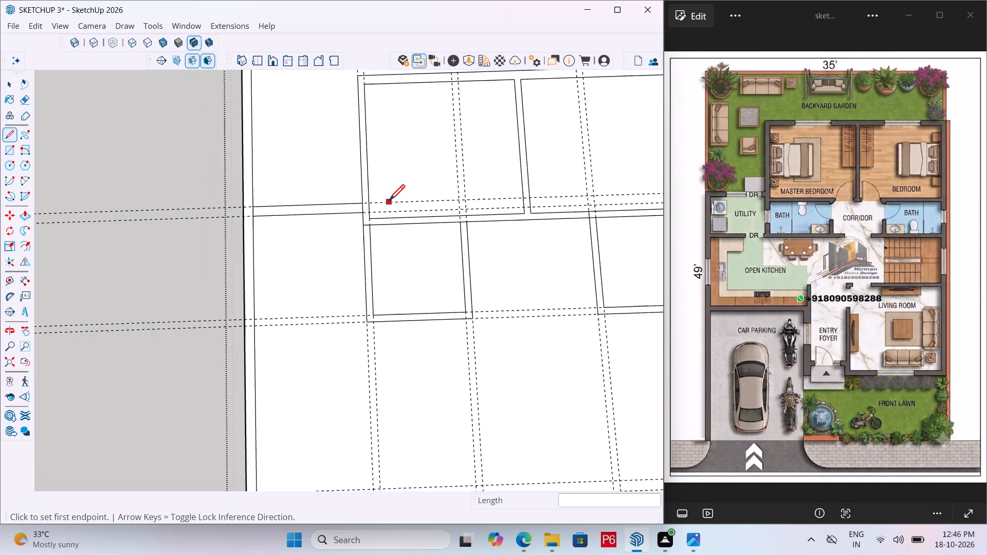
{"action": "scroll", "coordinate": [316, 313], "scroll_direction": "up", "scroll_amount": 5}
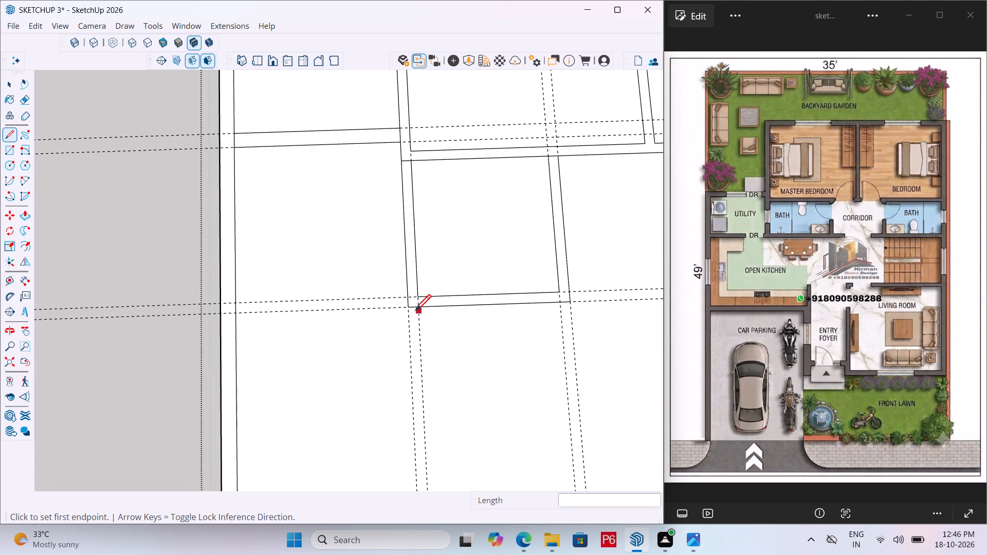
{"action": "left_click", "coordinate": [408, 307]}
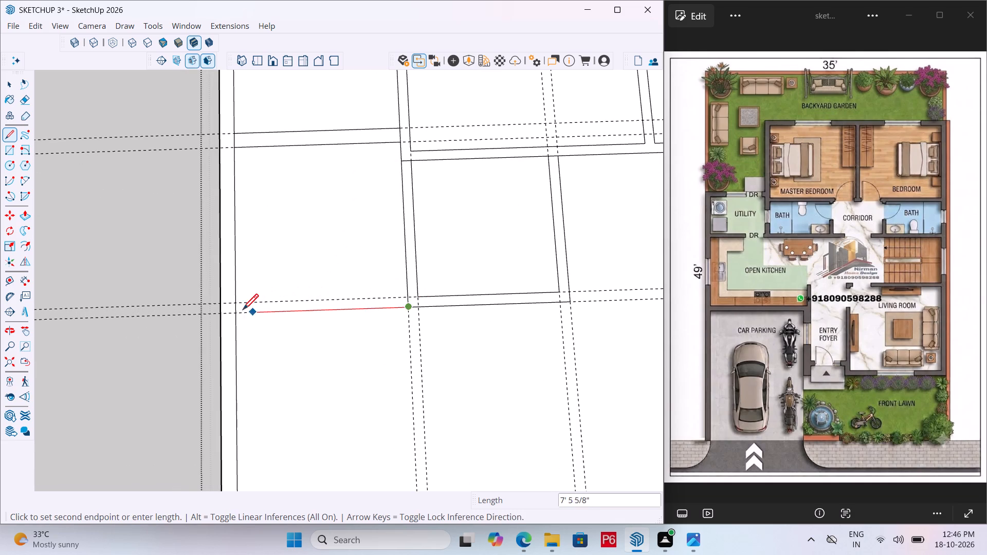
{"action": "left_click", "coordinate": [234, 315]}
{"action": "left_click", "coordinate": [406, 297]}
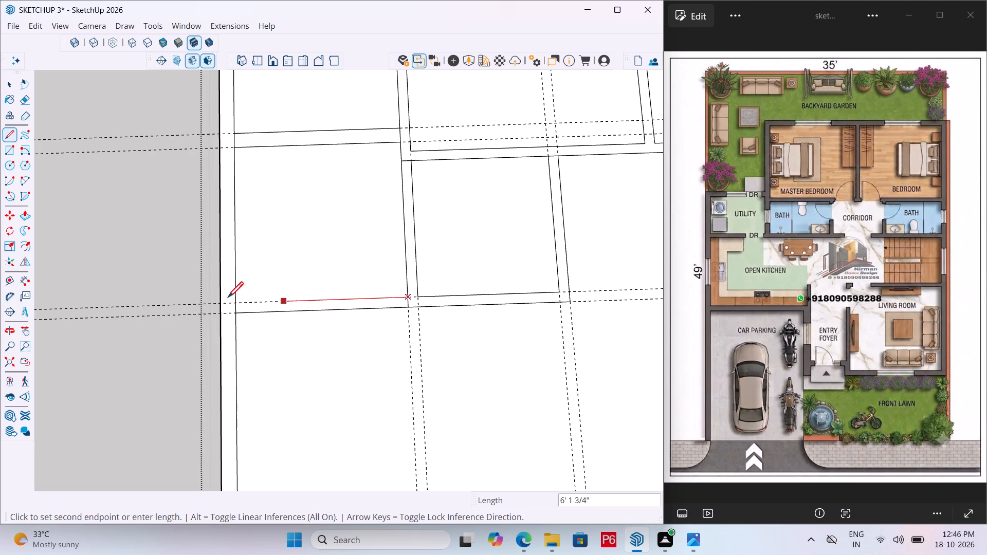
{"action": "left_click", "coordinate": [237, 304]}
{"action": "scroll", "coordinate": [231, 301], "scroll_direction": "up", "scroll_amount": 6}
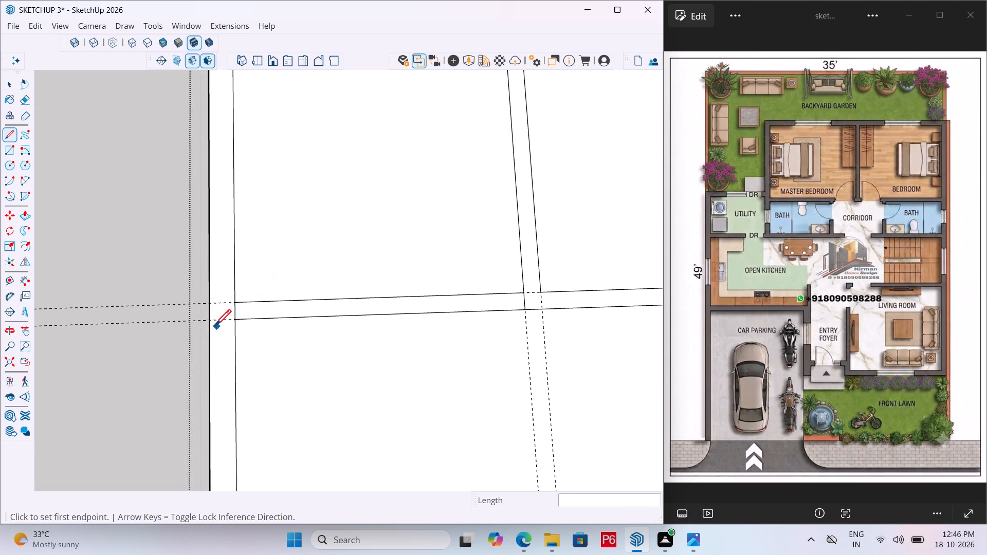
{"action": "scroll", "coordinate": [215, 325], "scroll_direction": "up", "scroll_amount": 6}
{"action": "scroll", "coordinate": [228, 304], "scroll_direction": "down", "scroll_amount": 7}
{"action": "key", "text": "ctrl+s"}
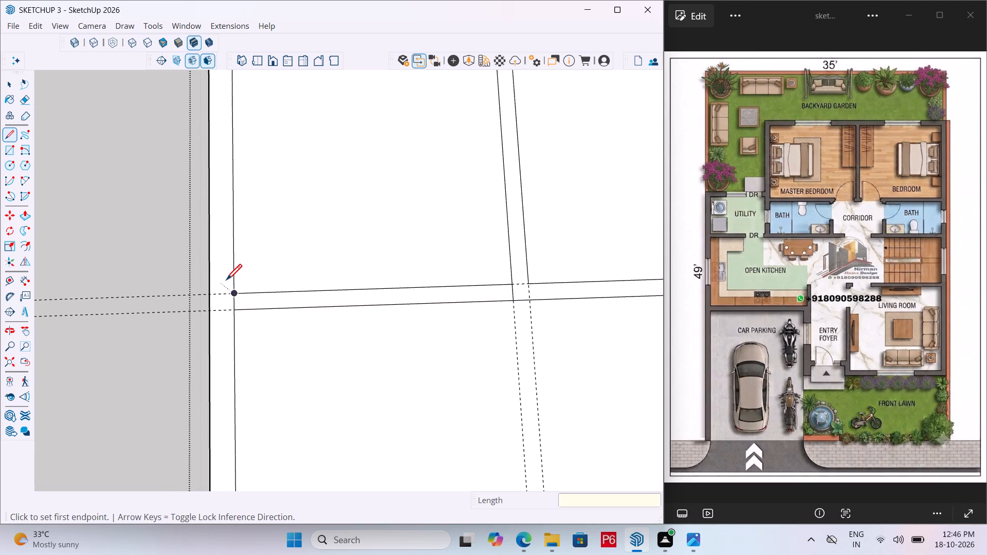
Save the model.
{"action": "key", "text": "ctrl+s"}
{"action": "key", "text": "ctrl+s"}
{"action": "key", "text": "ctrl+s"}
Erase the guide pairs along the baths' front wall, the three lengthwise wall lines and the utility's rear wall, keeping the front pair.
{"action": "scroll", "coordinate": [231, 257], "scroll_direction": "down", "scroll_amount": 2}
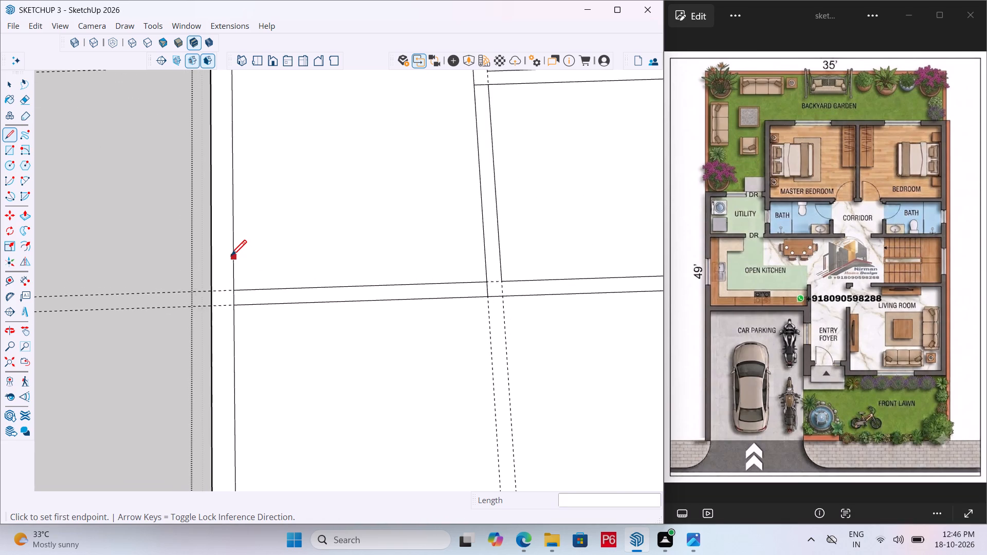
{"action": "scroll", "coordinate": [231, 257], "scroll_direction": "down", "scroll_amount": 4}
{"action": "scroll", "coordinate": [293, 253], "scroll_direction": "down", "scroll_amount": 10}
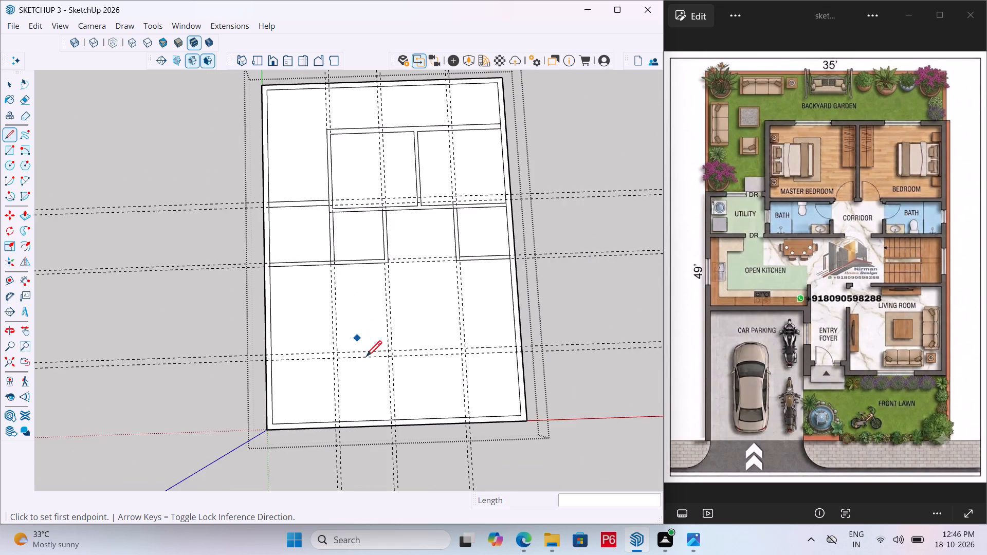
{"action": "middle_click_drag", "start_coordinate": [359, 384], "coordinate": [369, 395]}
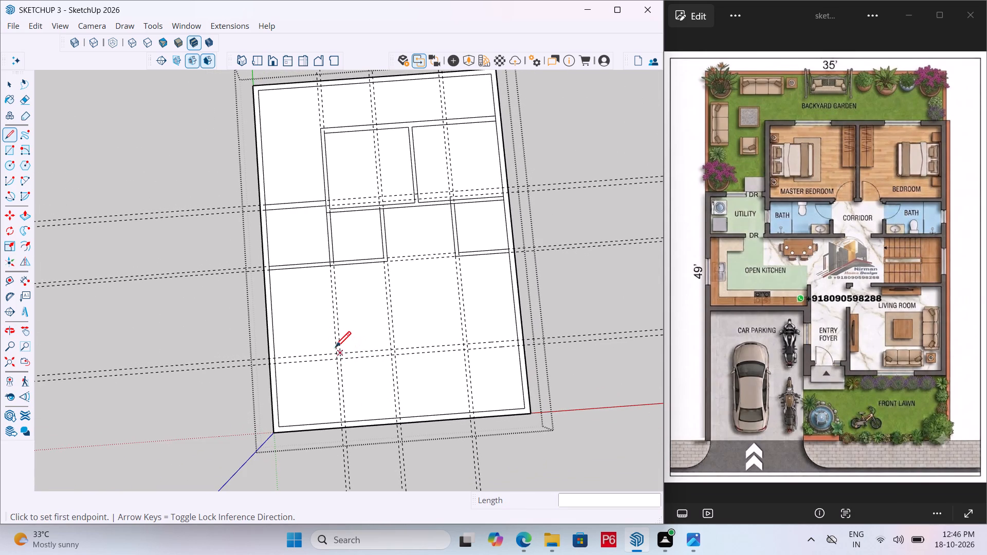
{"action": "middle_click_drag", "start_coordinate": [326, 345], "coordinate": [308, 349]}
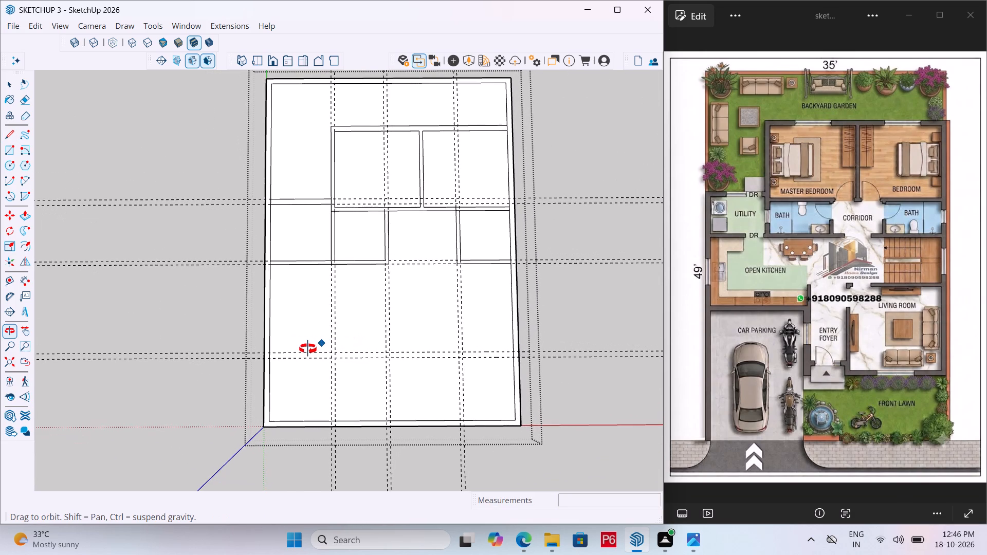
{"action": "middle_click_drag", "start_coordinate": [308, 349], "coordinate": [304, 361]}
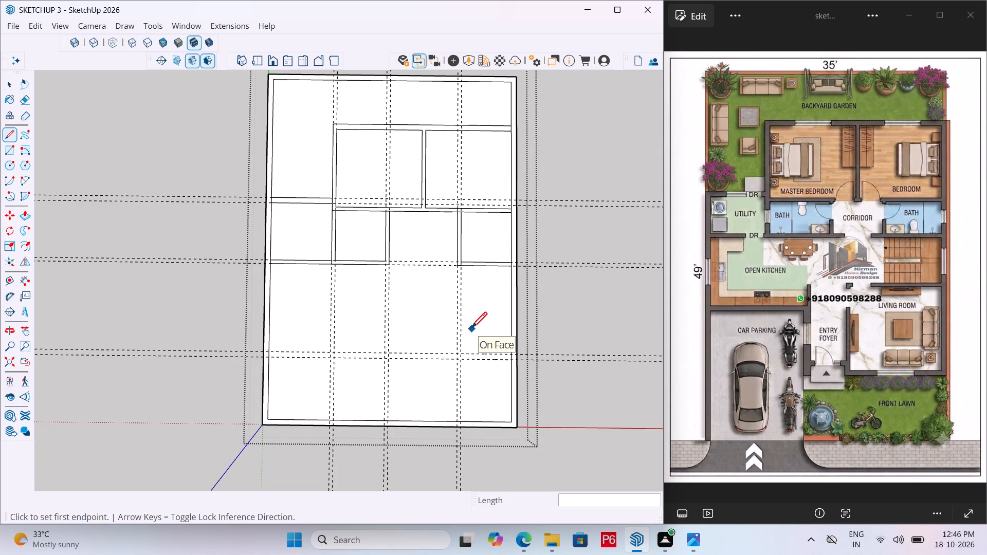
{"action": "key", "text": "e"}
{"action": "left_click_drag", "start_coordinate": [419, 248], "coordinate": [422, 264]}
{"action": "left_click_drag", "start_coordinate": [422, 264], "coordinate": [423, 273]}
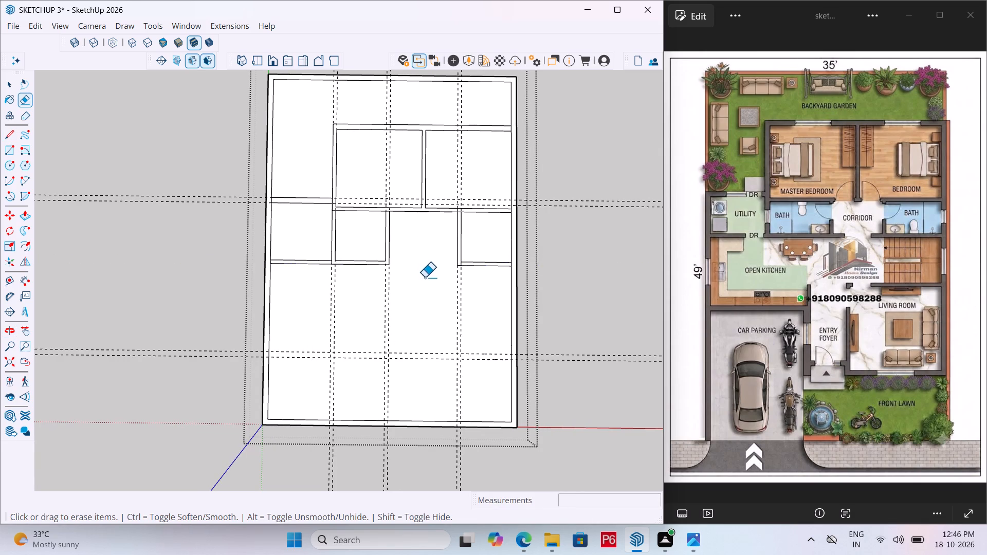
{"action": "left_click_drag", "start_coordinate": [438, 292], "coordinate": [469, 300]}
{"action": "left_click_drag", "start_coordinate": [405, 301], "coordinate": [323, 298]}
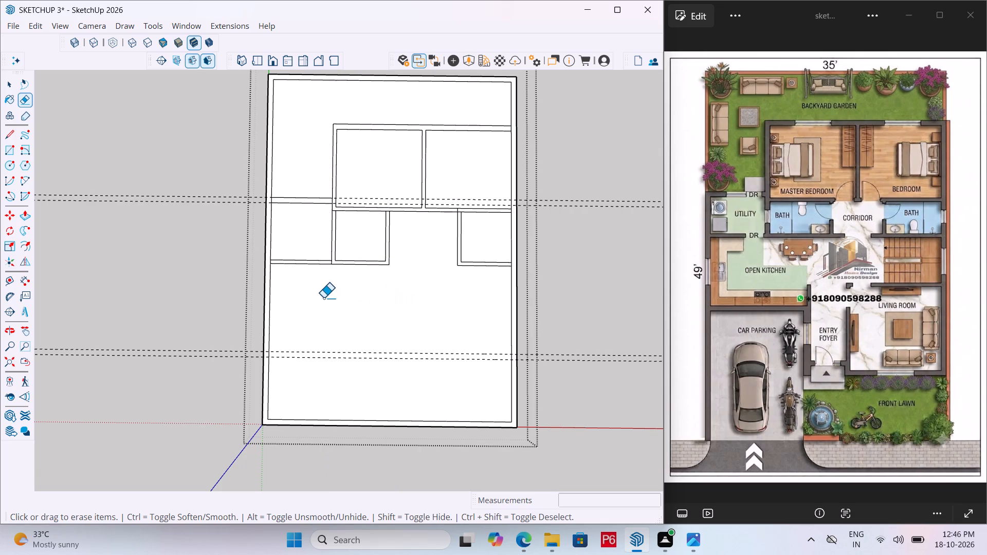
{"action": "middle_click", "coordinate": [375, 292]}
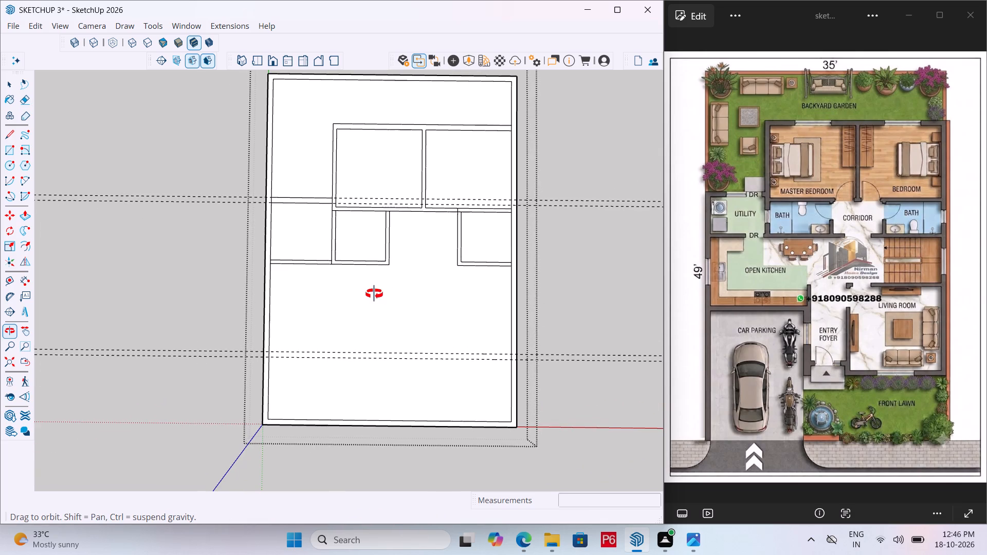
{"action": "left_click_drag", "start_coordinate": [593, 191], "coordinate": [593, 198]}
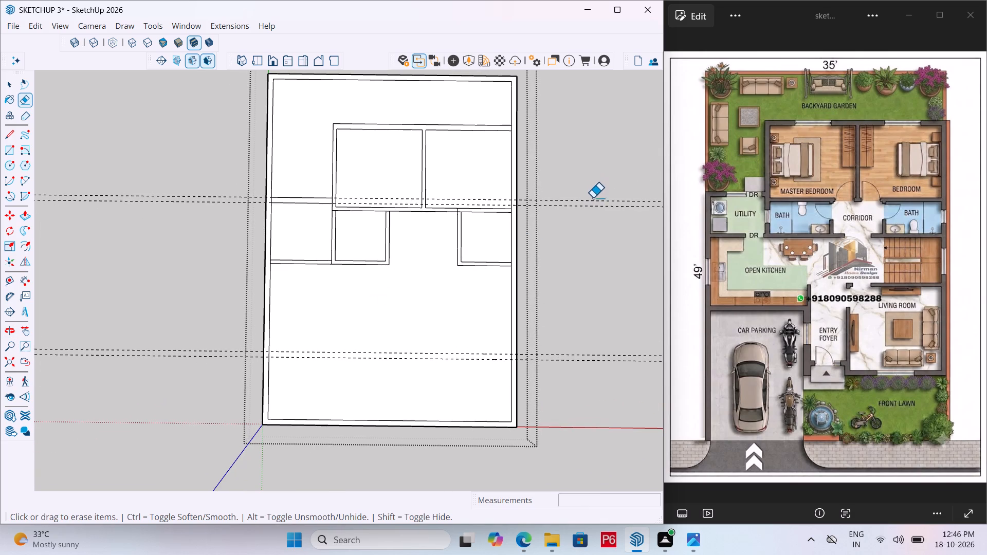
{"action": "left_click_drag", "start_coordinate": [593, 198], "coordinate": [587, 217]}
{"action": "left_click", "coordinate": [587, 217]}
{"action": "middle_click_drag", "start_coordinate": [476, 298], "coordinate": [483, 286]}
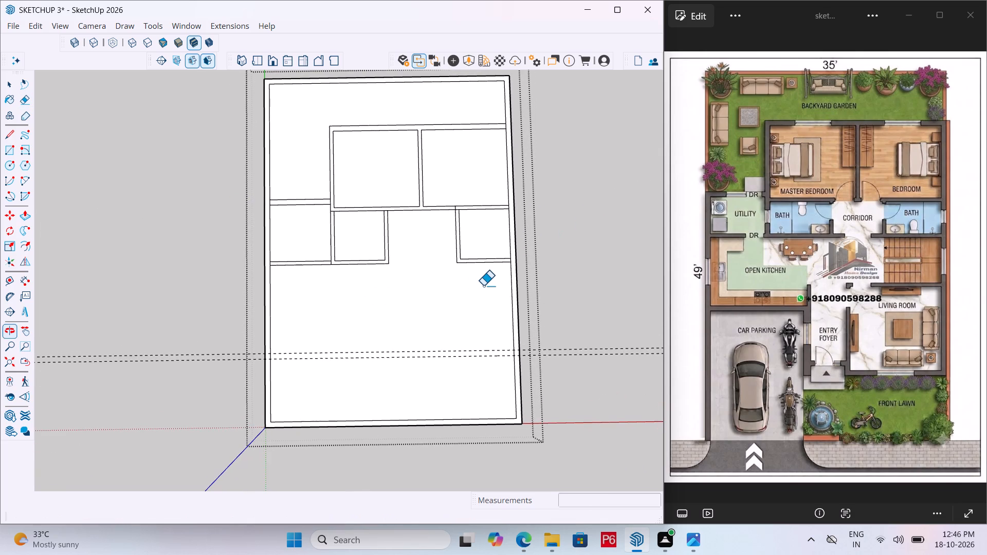
Place a guide 7' in front of the bedroom-side bath's front wall and another 6" beyond it for the staircase's front wall.
{"action": "scroll", "coordinate": [483, 286], "scroll_direction": "up", "scroll_amount": 2}
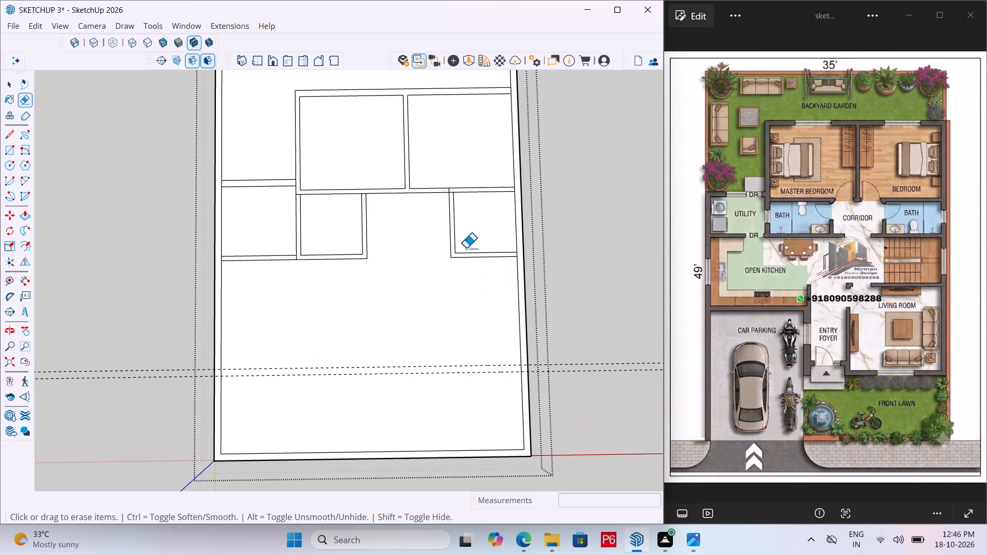
{"action": "key", "text": "t"}
{"action": "left_click", "coordinate": [489, 258]}
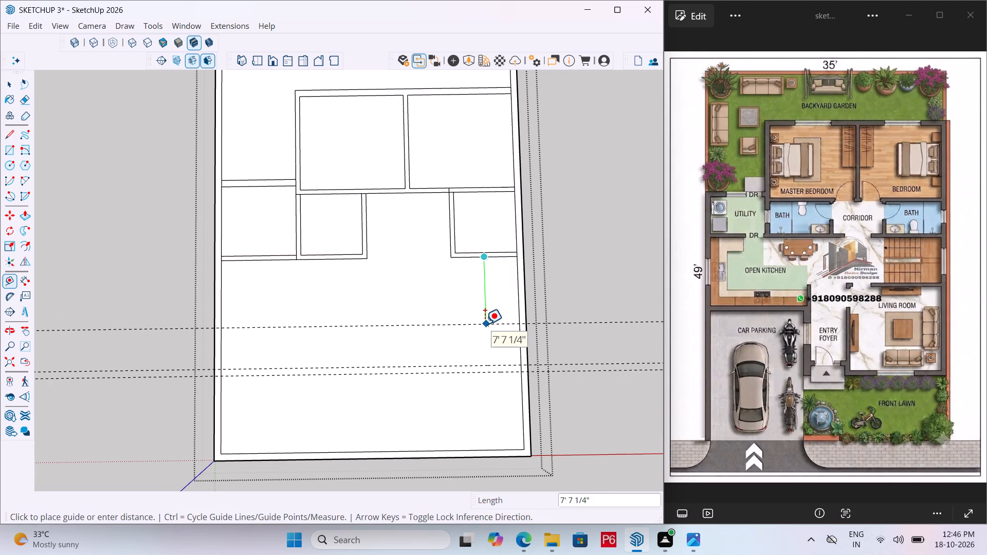
{"action": "type", "text": "7'"}
{"action": "key", "text": "Return"}
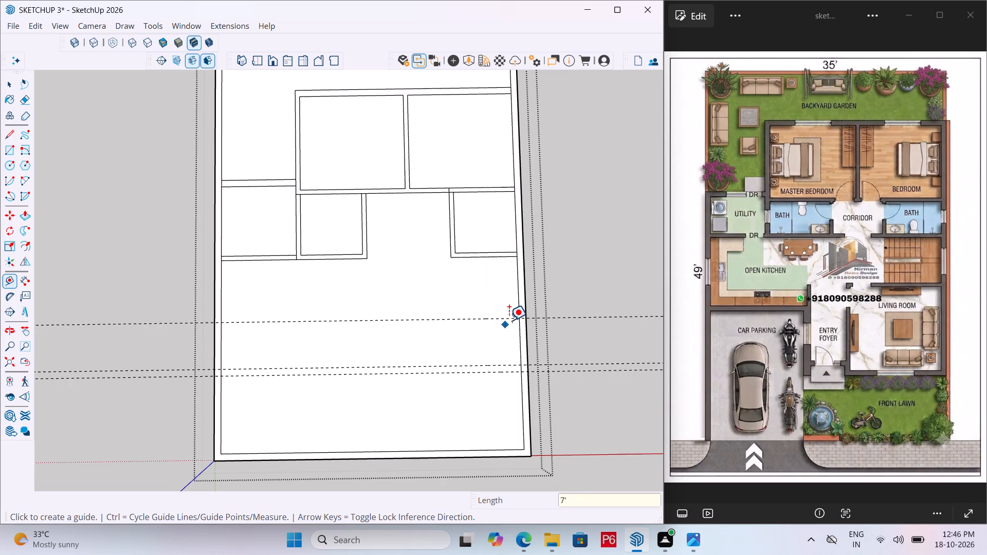
{"action": "left_click", "coordinate": [509, 321]}
{"action": "key", "text": "6"}
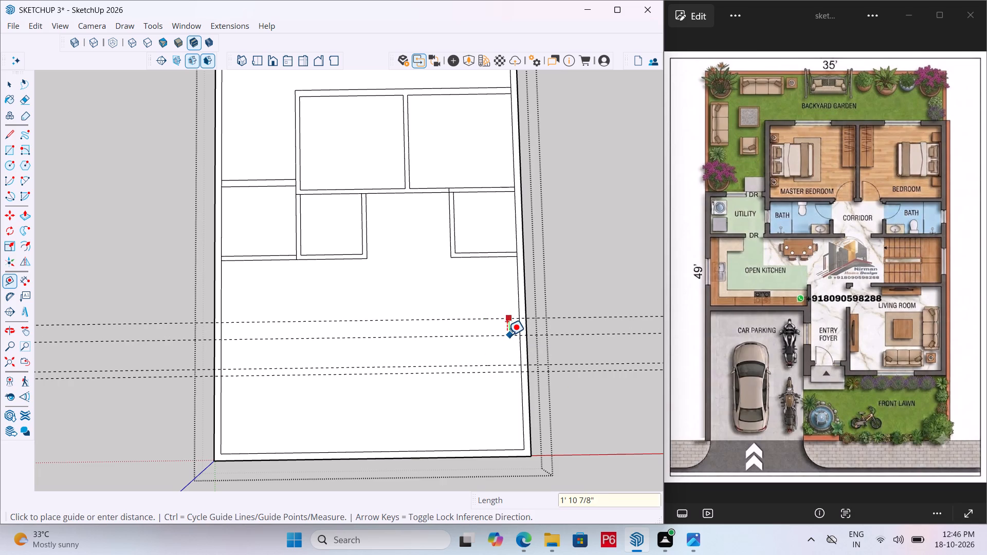
{"action": "key", "text": "shift+quotedbl"}
{"action": "key", "text": "Return"}
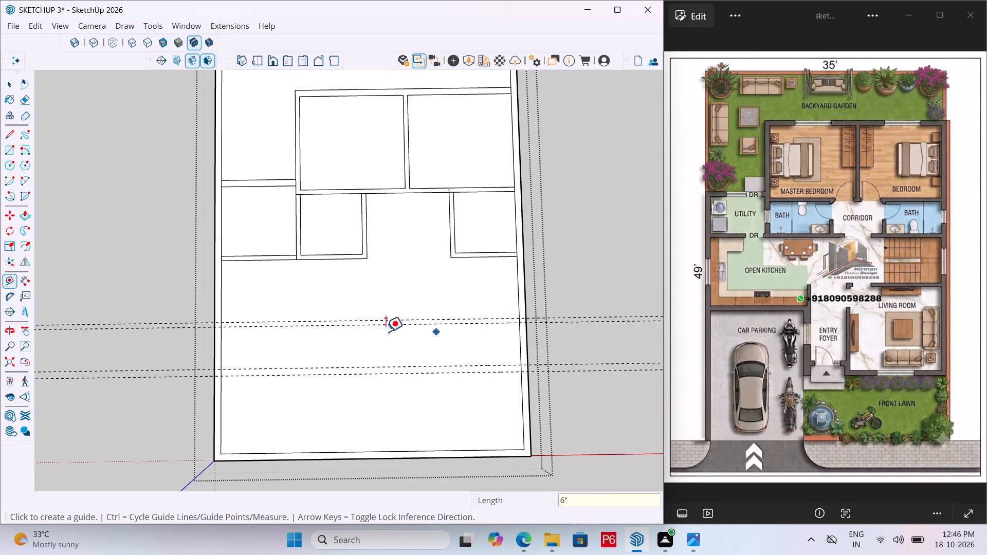
{"action": "key", "text": "Escape"}
{"action": "left_click", "coordinate": [517, 287]}
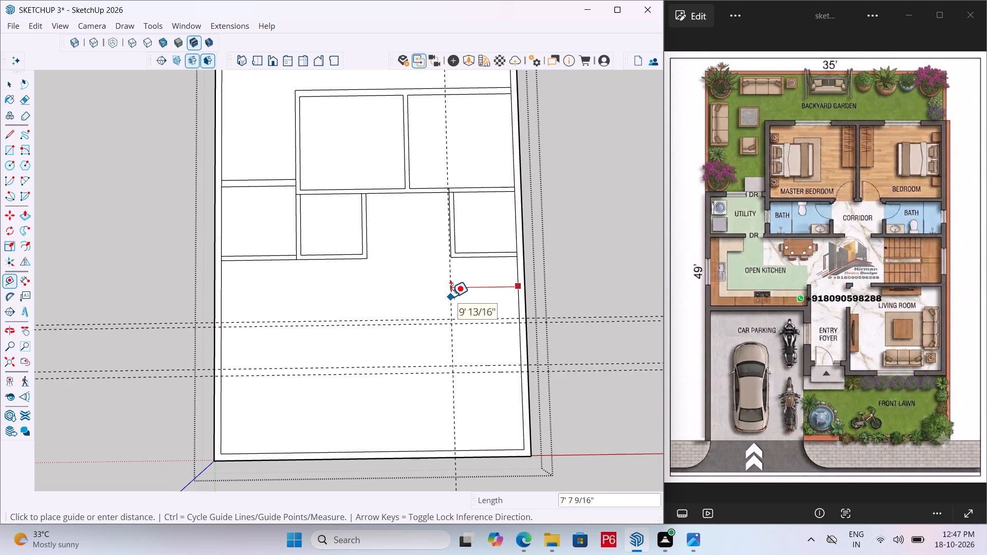
{"action": "key", "text": "Escape"}
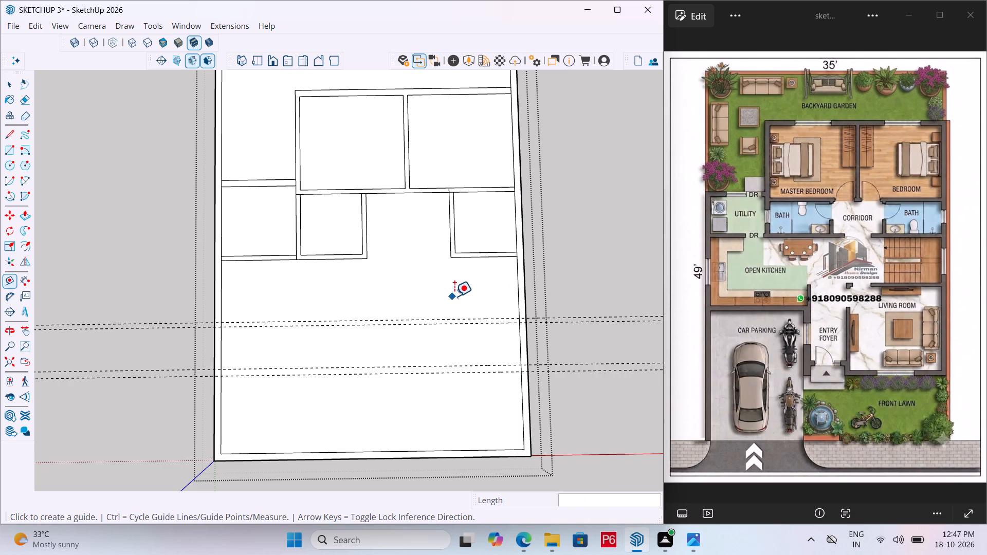
Erase the leftover line segments where the bedroom-side bath's walls meet the side wall, the bedroom wall and the corridor.
{"action": "scroll", "coordinate": [510, 288], "scroll_direction": "up", "scroll_amount": 4}
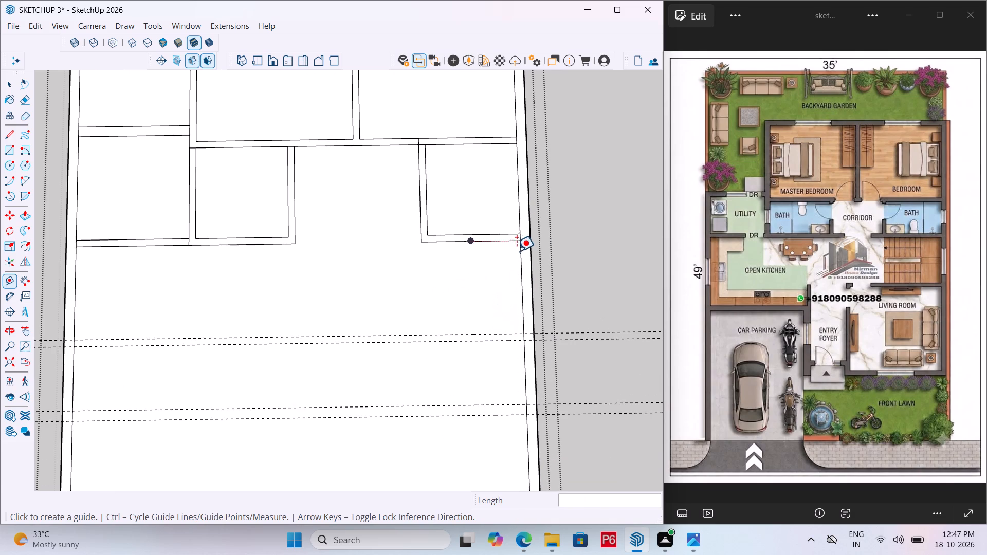
{"action": "key", "text": "e"}
{"action": "scroll", "coordinate": [534, 240], "scroll_direction": "up", "scroll_amount": 5}
{"action": "left_click_drag", "start_coordinate": [516, 236], "coordinate": [510, 235]}
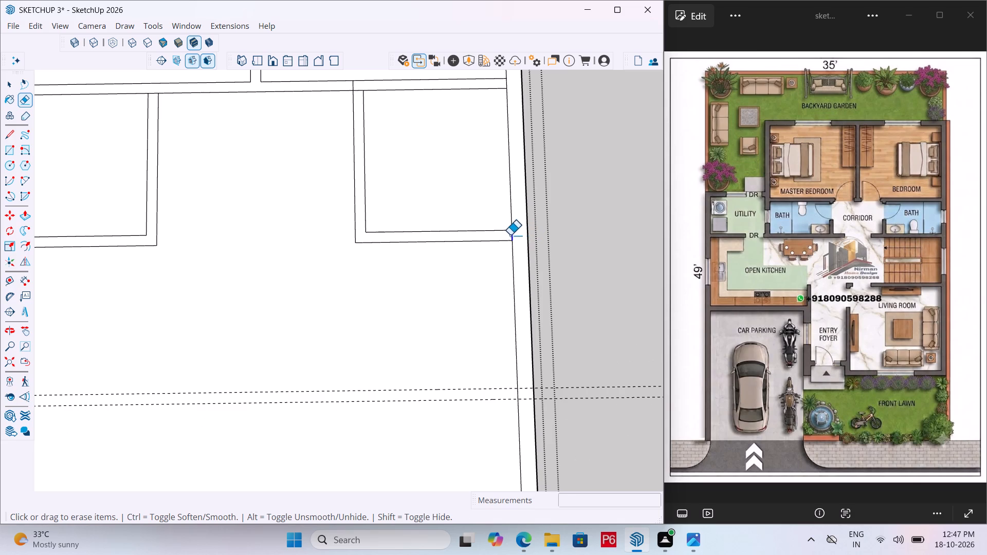
{"action": "left_click_drag", "start_coordinate": [510, 235], "coordinate": [508, 234]}
{"action": "scroll", "coordinate": [495, 244], "scroll_direction": "down", "scroll_amount": 5}
{"action": "scroll", "coordinate": [514, 142], "scroll_direction": "up", "scroll_amount": 8}
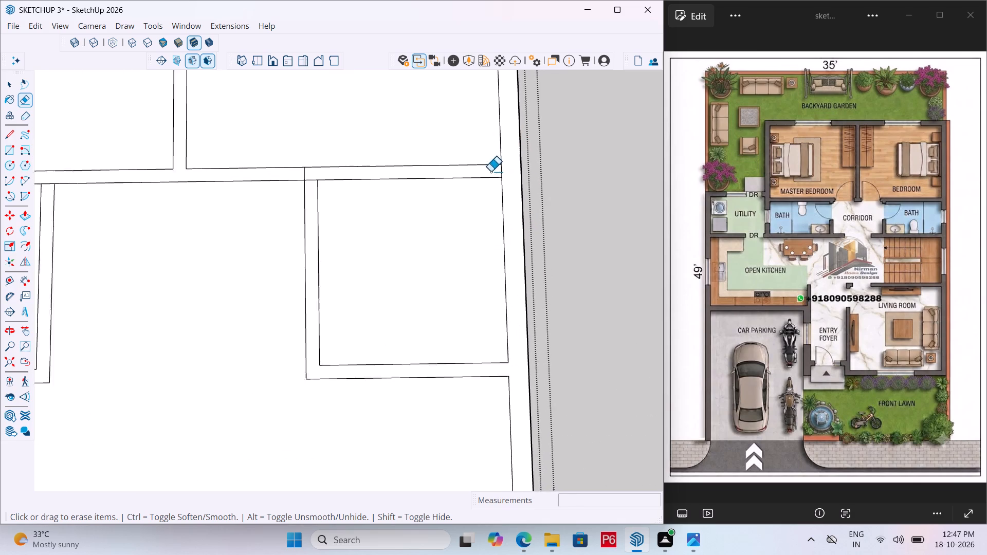
{"action": "scroll", "coordinate": [490, 172], "scroll_direction": "up", "scroll_amount": 2}
{"action": "left_click", "coordinate": [509, 168]}
{"action": "left_click_drag", "start_coordinate": [503, 170], "coordinate": [495, 172]}
{"action": "left_click", "coordinate": [244, 176]}
{"action": "left_click_drag", "start_coordinate": [239, 176], "coordinate": [233, 174]}
{"action": "left_click", "coordinate": [245, 183]}
{"action": "scroll", "coordinate": [365, 142], "scroll_direction": "down", "scroll_amount": 5}
{"action": "scroll", "coordinate": [509, 181], "scroll_direction": "down", "scroll_amount": 4}
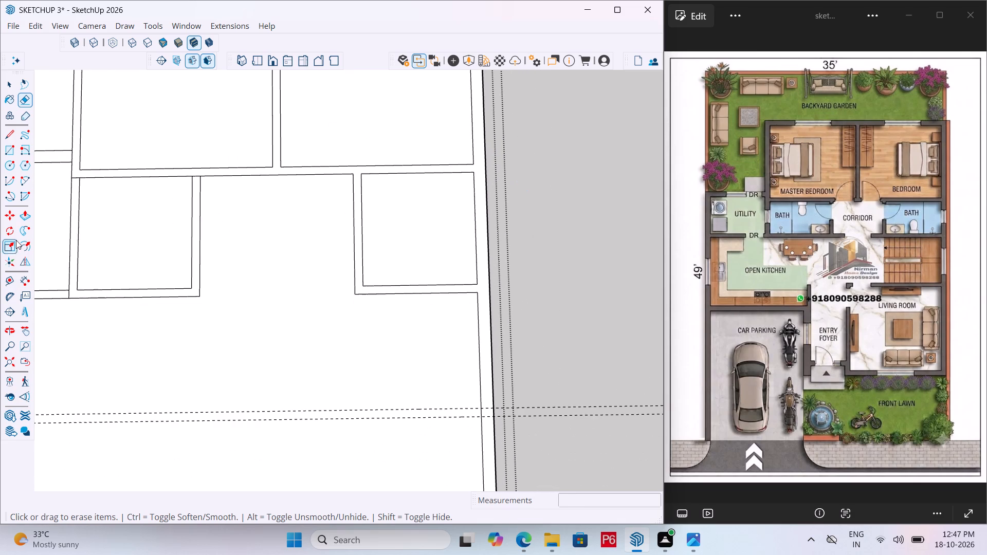
{"action": "scroll", "coordinate": [445, 212], "scroll_direction": "down", "scroll_amount": 6}
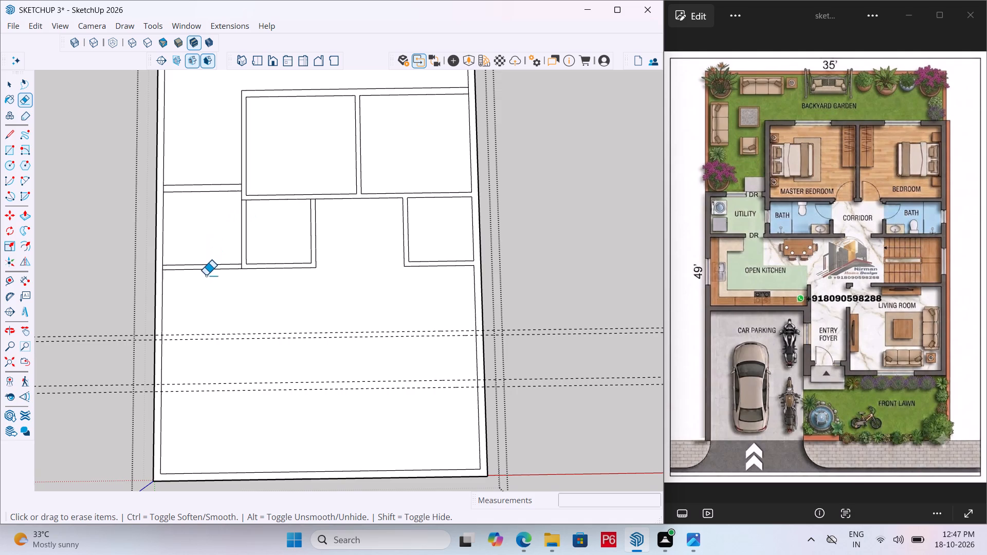
Erase the leftover line segments where the utility and master bath walls meet each other, the side wall and the master bedroom wall.
{"action": "scroll", "coordinate": [212, 269], "scroll_direction": "up", "scroll_amount": 6}
{"action": "scroll", "coordinate": [267, 261], "scroll_direction": "up", "scroll_amount": 6}
{"action": "left_click_drag", "start_coordinate": [261, 267], "coordinate": [254, 269]}
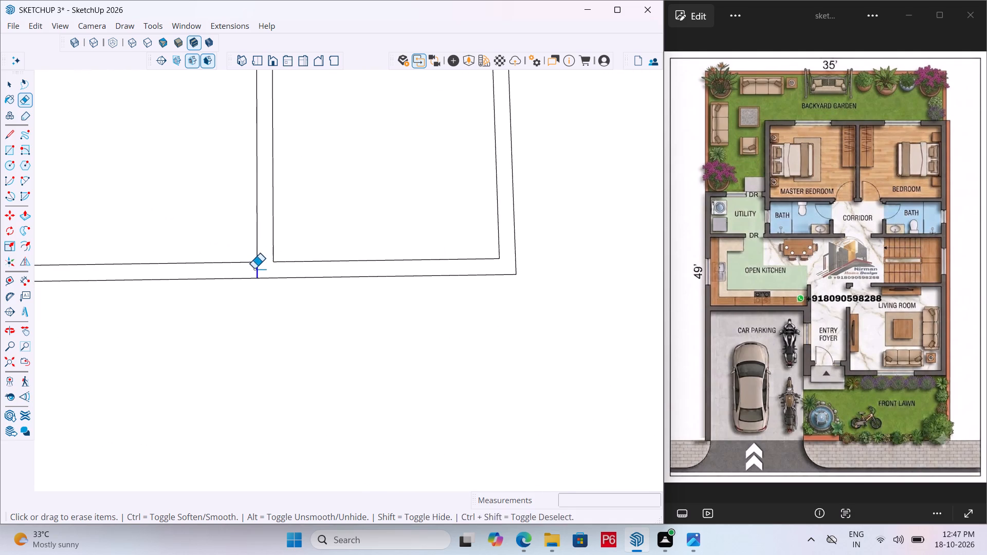
{"action": "left_click_drag", "start_coordinate": [254, 269], "coordinate": [250, 269]}
{"action": "left_click", "coordinate": [250, 269]}
{"action": "scroll", "coordinate": [340, 247], "scroll_direction": "down", "scroll_amount": 7}
{"action": "scroll", "coordinate": [145, 272], "scroll_direction": "up", "scroll_amount": 5}
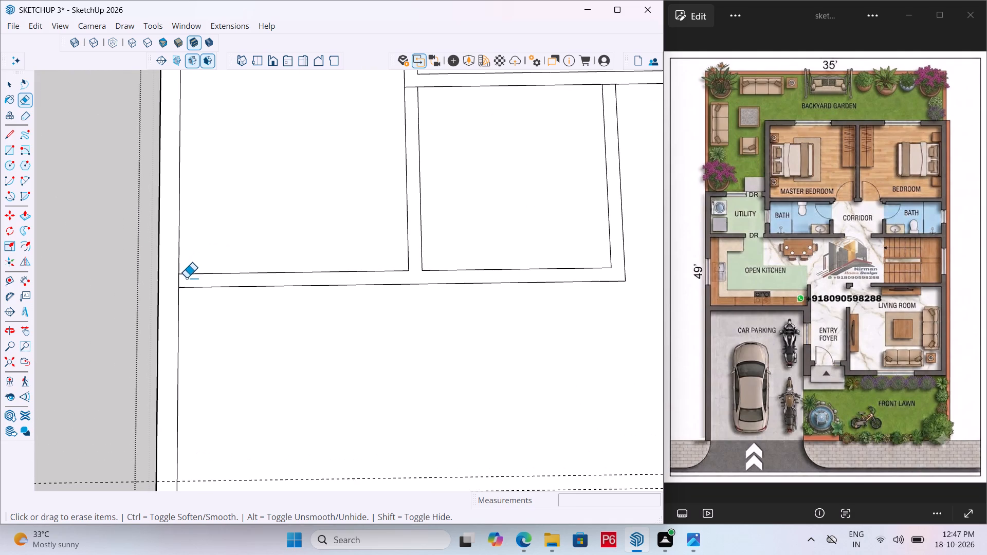
{"action": "left_click_drag", "start_coordinate": [186, 278], "coordinate": [173, 277]}
{"action": "scroll", "coordinate": [262, 261], "scroll_direction": "down", "scroll_amount": 5}
{"action": "scroll", "coordinate": [373, 168], "scroll_direction": "up", "scroll_amount": 5}
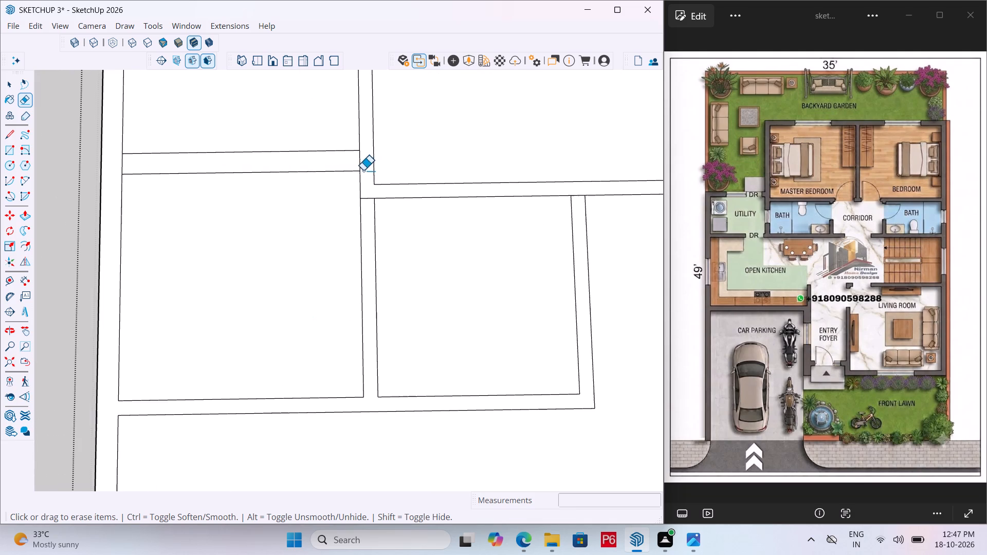
{"action": "left_click", "coordinate": [358, 163]}
{"action": "left_click_drag", "start_coordinate": [369, 195], "coordinate": [371, 205]}
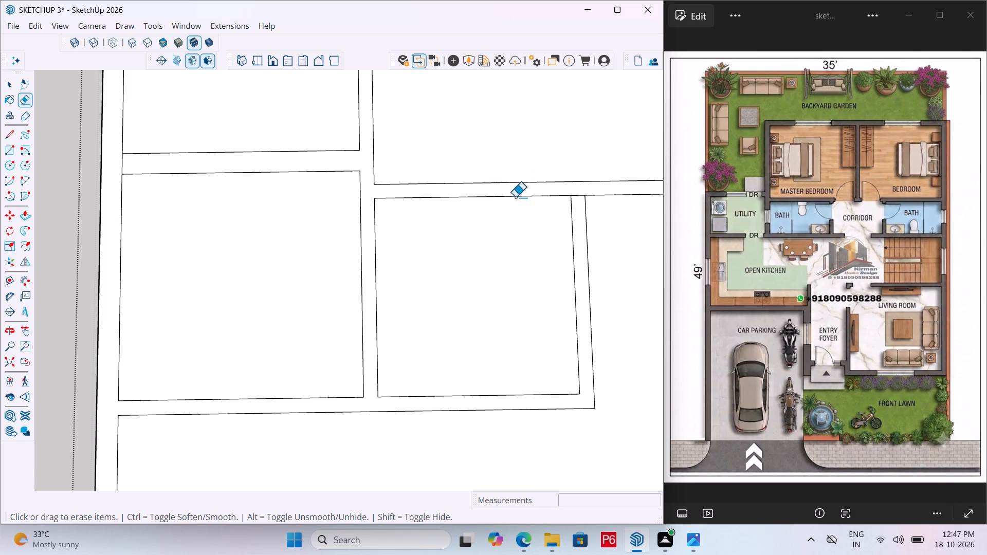
{"action": "left_click", "coordinate": [576, 197]}
{"action": "left_click", "coordinate": [576, 195]}
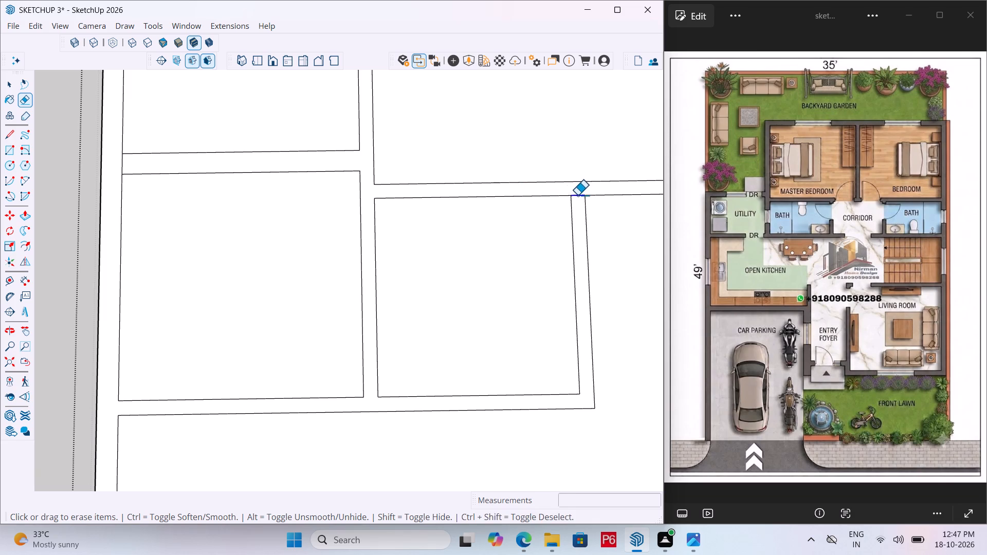
{"action": "left_click_drag", "start_coordinate": [130, 162], "coordinate": [115, 162]}
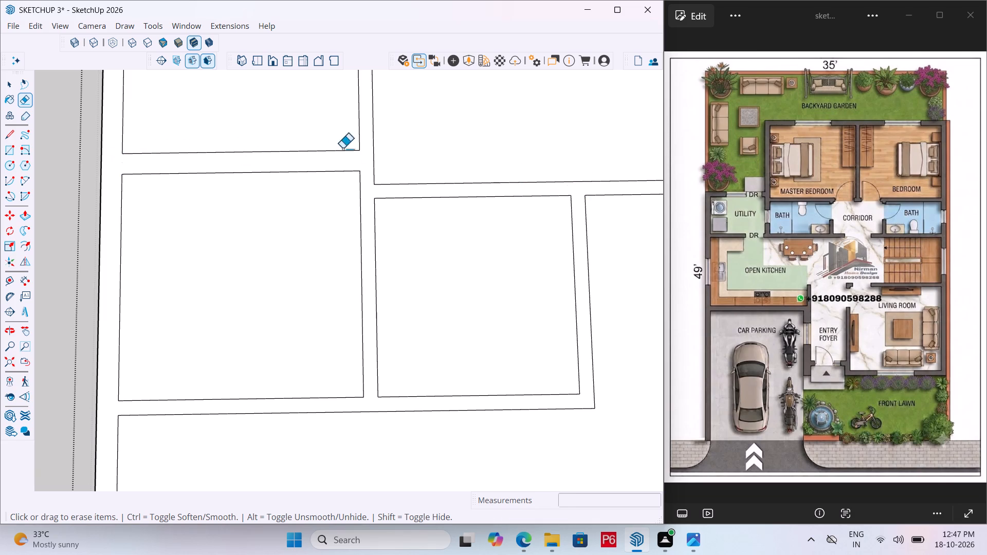
Erase the inner side wall segment across the end of the bedrooms' rear wall.
{"action": "scroll", "coordinate": [418, 245], "scroll_direction": "down", "scroll_amount": 5}
{"action": "scroll", "coordinate": [363, 288], "scroll_direction": "down", "scroll_amount": 6}
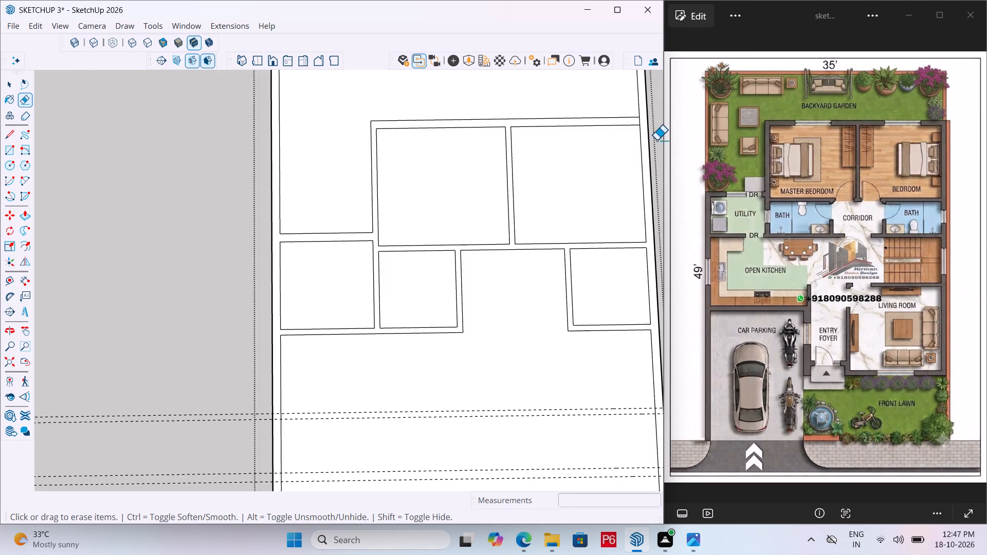
{"action": "scroll", "coordinate": [652, 132], "scroll_direction": "up", "scroll_amount": 10}
{"action": "left_click_drag", "start_coordinate": [637, 113], "coordinate": [630, 113]}
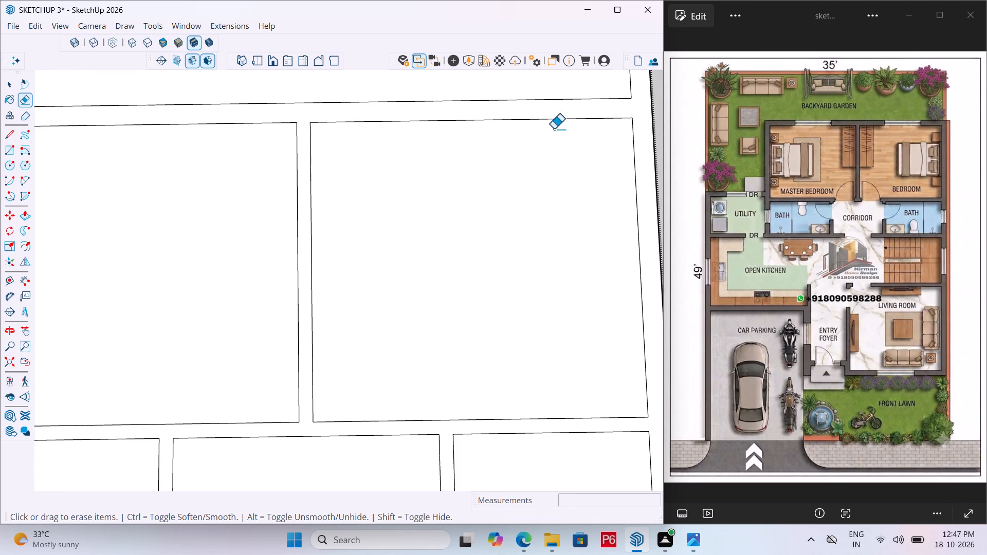
{"action": "scroll", "coordinate": [370, 160], "scroll_direction": "down", "scroll_amount": 6}
{"action": "scroll", "coordinate": [515, 188], "scroll_direction": "down", "scroll_amount": 6}
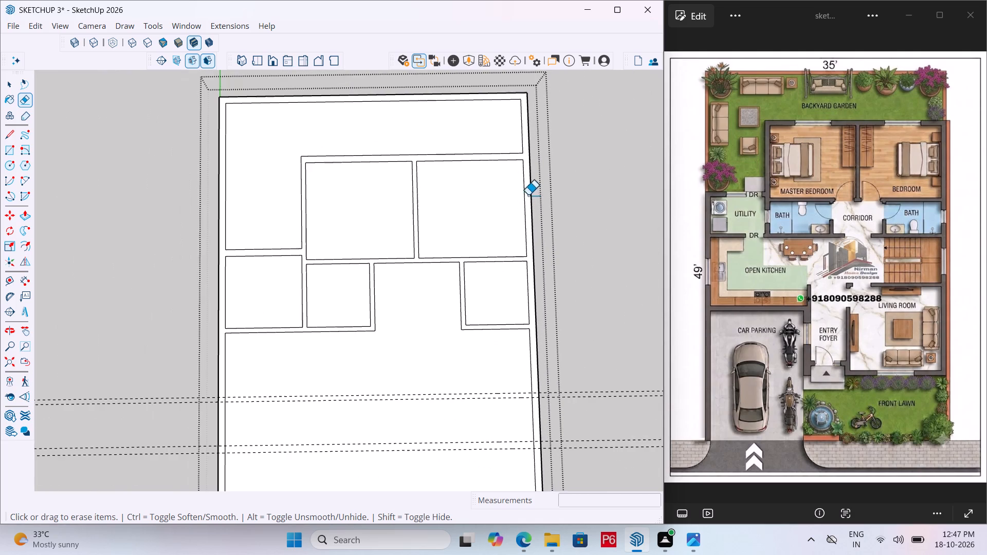
{"action": "scroll", "coordinate": [360, 234], "scroll_direction": "down", "scroll_amount": 3}
{"action": "middle_click_drag", "start_coordinate": [413, 330], "coordinate": [436, 335]}
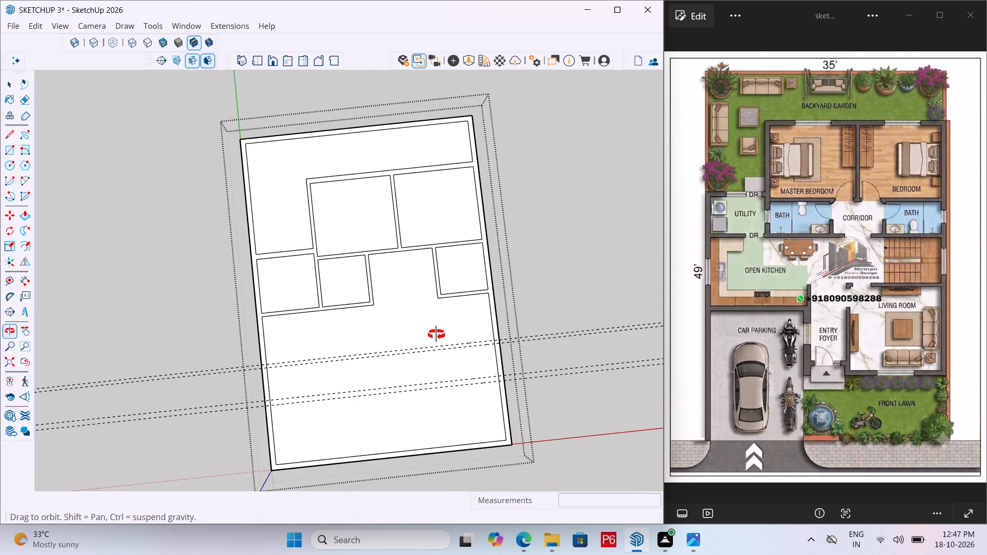
{"action": "middle_click_drag", "start_coordinate": [436, 335], "coordinate": [410, 342]}
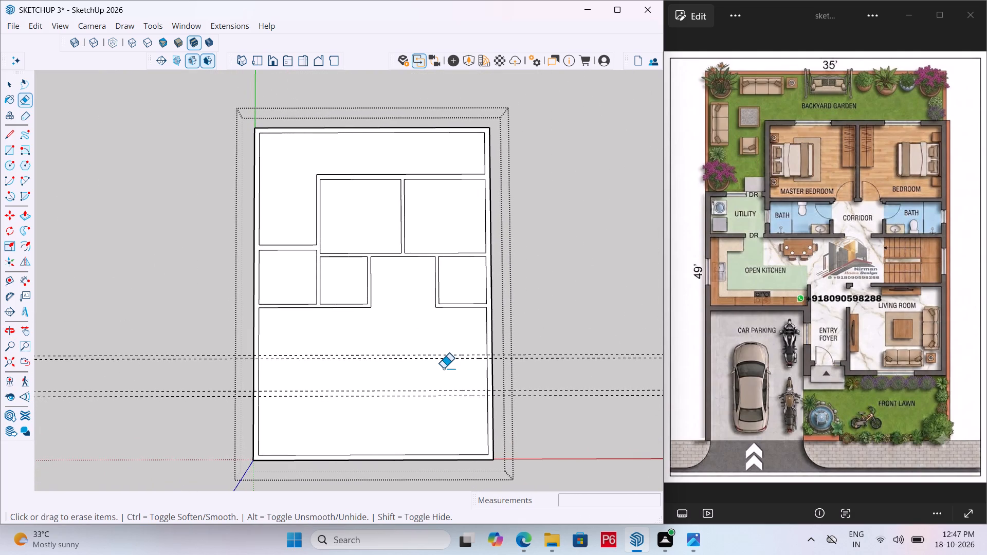
{"action": "scroll", "coordinate": [447, 358], "scroll_direction": "up", "scroll_amount": 6}
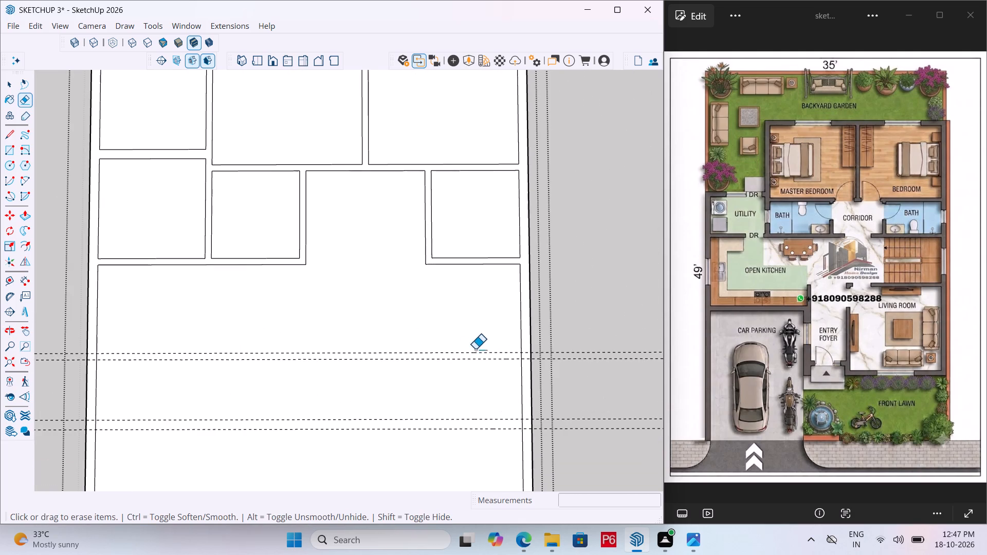
Draw the staircase's front wall between the two 6"-spaced guides, extending about 9' 5" inward from the bedroom-side inner side wall.
{"action": "key", "text": "l"}
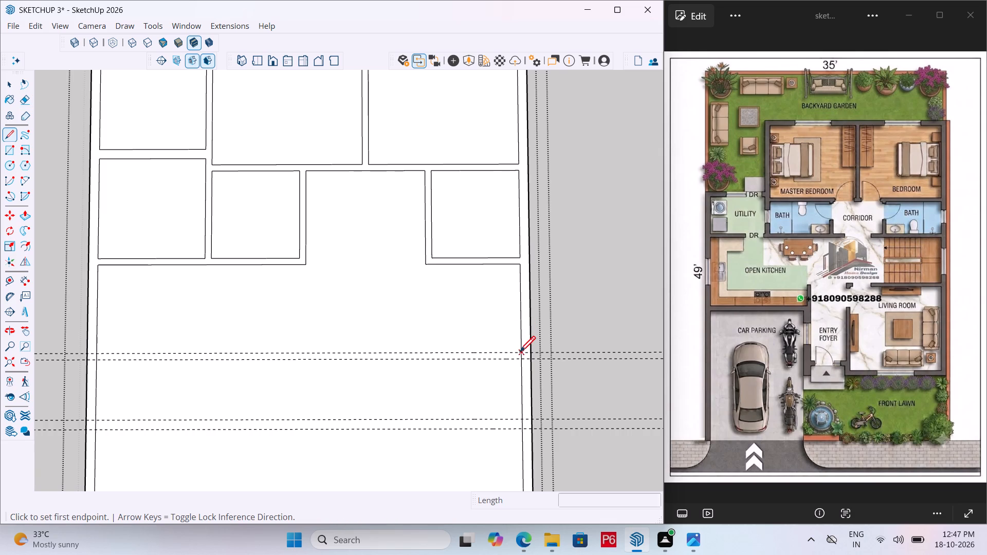
{"action": "left_click", "coordinate": [520, 354]}
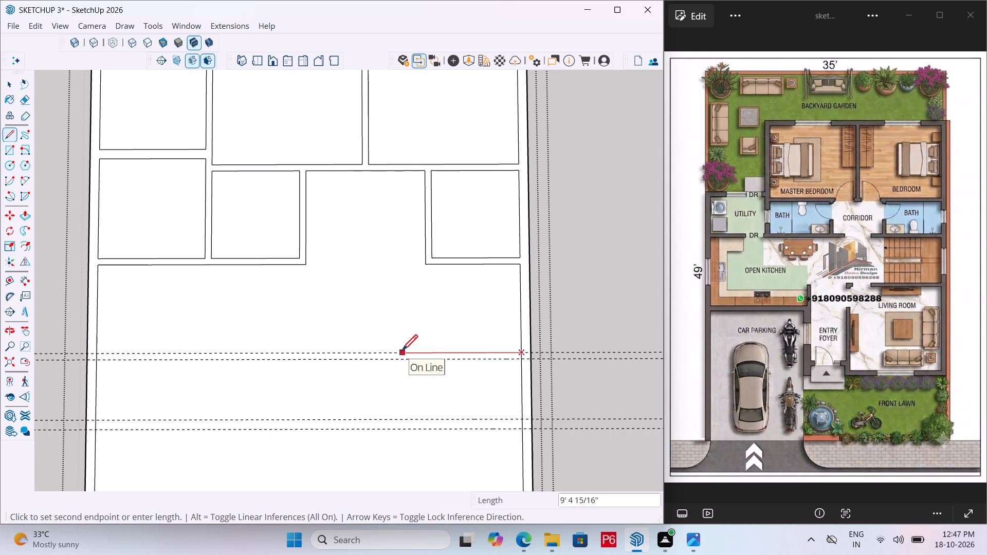
{"action": "left_click", "coordinate": [402, 352]}
{"action": "left_click", "coordinate": [399, 362]}
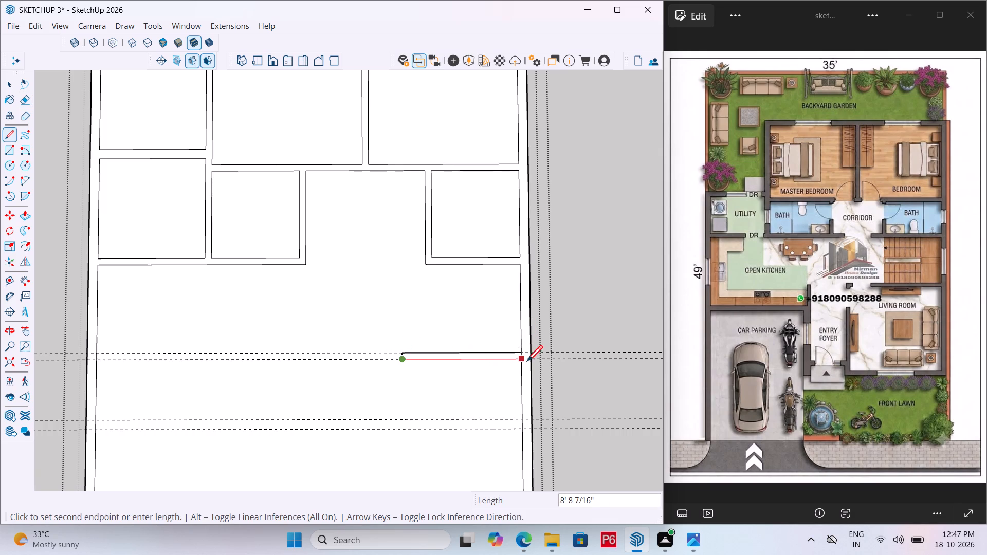
{"action": "left_click", "coordinate": [523, 364]}
{"action": "key", "text": "Escape"}
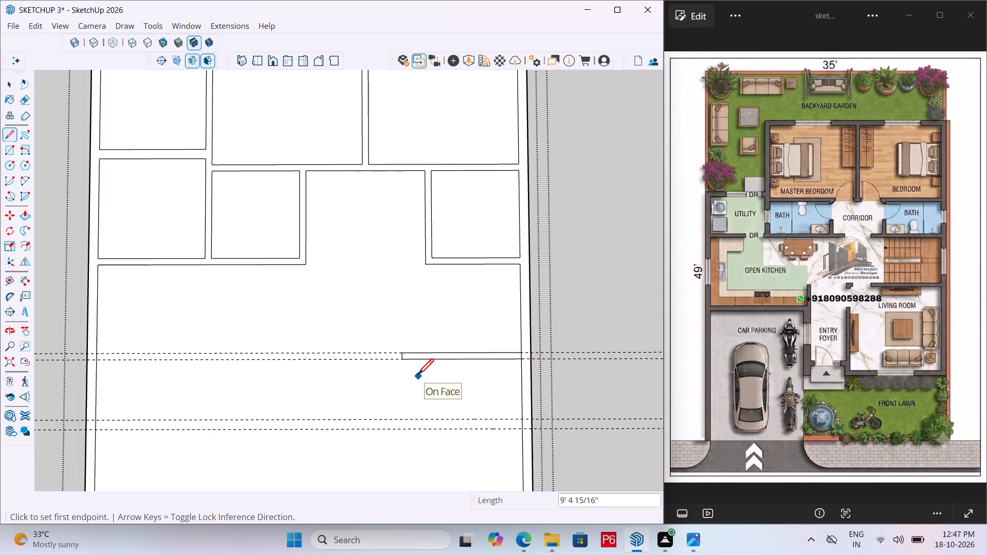
Save the model.
{"action": "key", "text": "ctrl+s"}
{"action": "key", "text": "ctrl+s"}
{"action": "key", "text": "ctrl+s"}
{"action": "key", "text": "ctrl+s"}
{"action": "key", "text": "ctrl+s"}
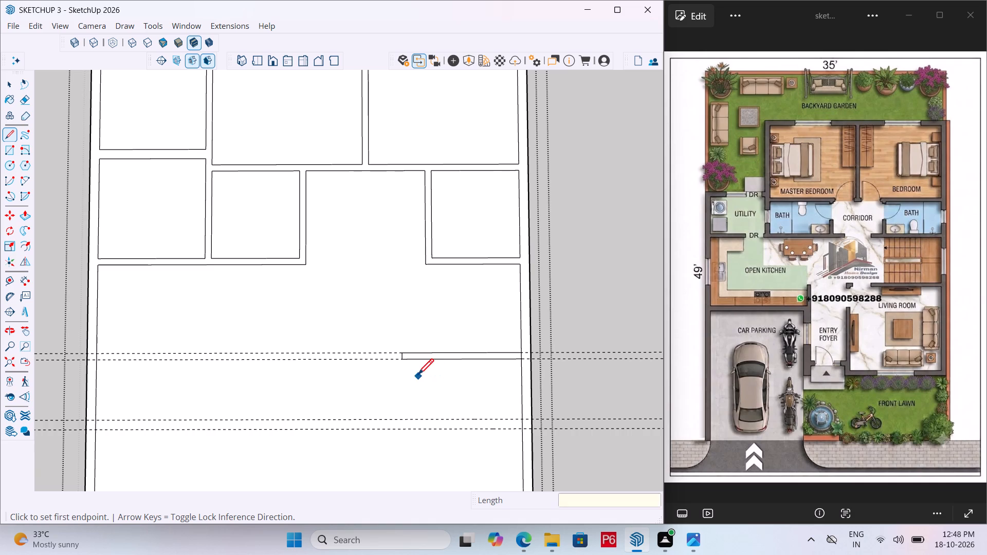
{"action": "key", "text": "ctrl+s"}
Erase the inner side wall segment across the end of the staircase's front wall, and save the model.
{"action": "key", "text": "e"}
{"action": "scroll", "coordinate": [536, 351], "scroll_direction": "up", "scroll_amount": 6}
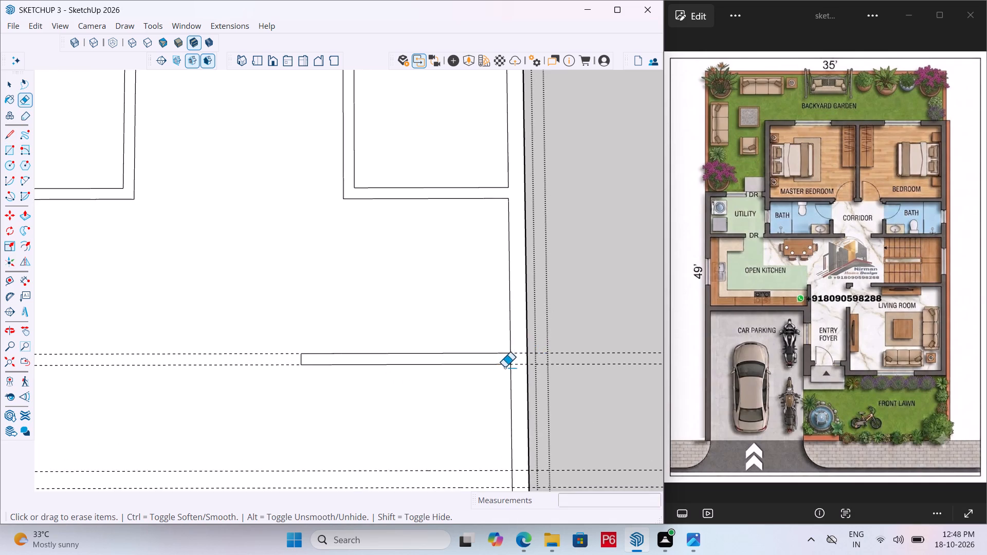
{"action": "scroll", "coordinate": [503, 368], "scroll_direction": "up", "scroll_amount": 4}
{"action": "left_click_drag", "start_coordinate": [516, 355], "coordinate": [508, 355]}
{"action": "left_click", "coordinate": [507, 355]}
{"action": "key", "text": "ctrl+s"}
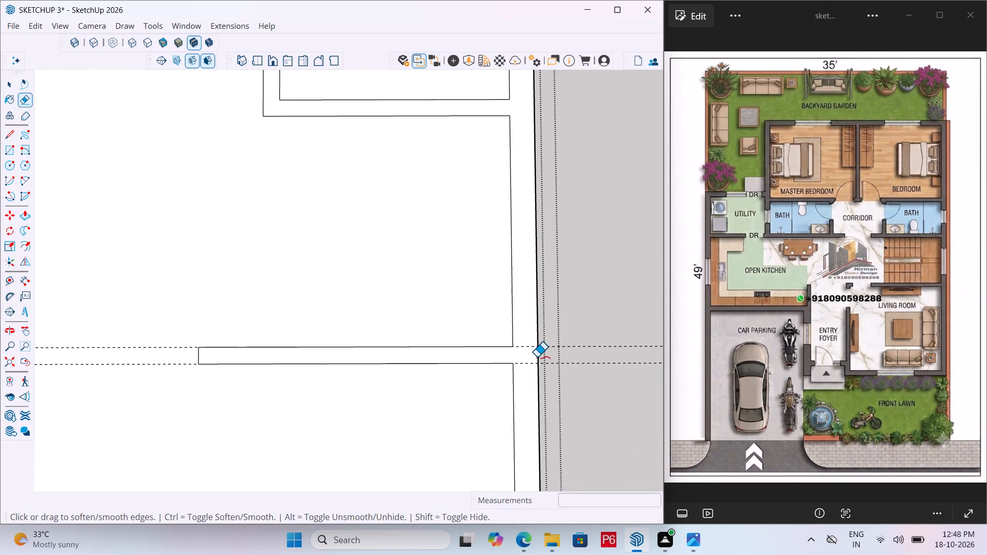
{"action": "key", "text": "ctrl+s"}
{"action": "key", "text": "ctrl+s"}
{"action": "key", "text": "ctrl+s"}
Leave the floor plan group and place a guide 3' in from the inner side wall across the staircase area.
{"action": "scroll", "coordinate": [515, 322], "scroll_direction": "down", "scroll_amount": 7}
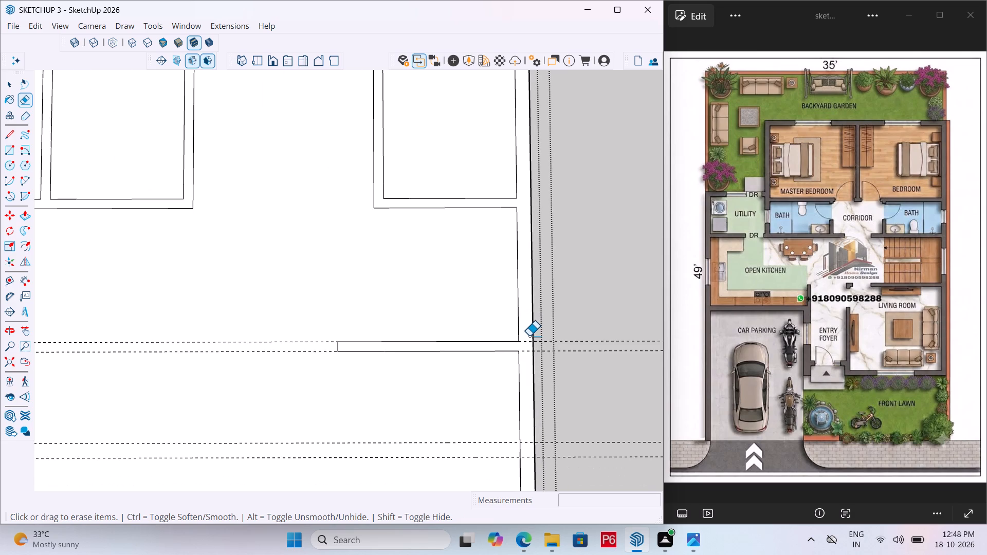
{"action": "key", "text": "space"}
{"action": "left_click", "coordinate": [518, 305]}
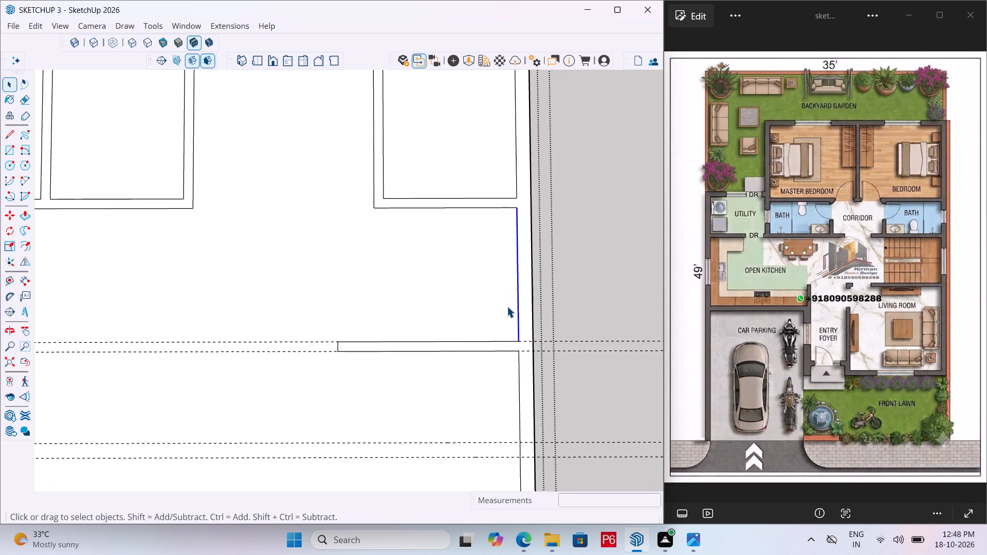
{"action": "key", "text": "space"}
{"action": "key", "text": "Escape"}
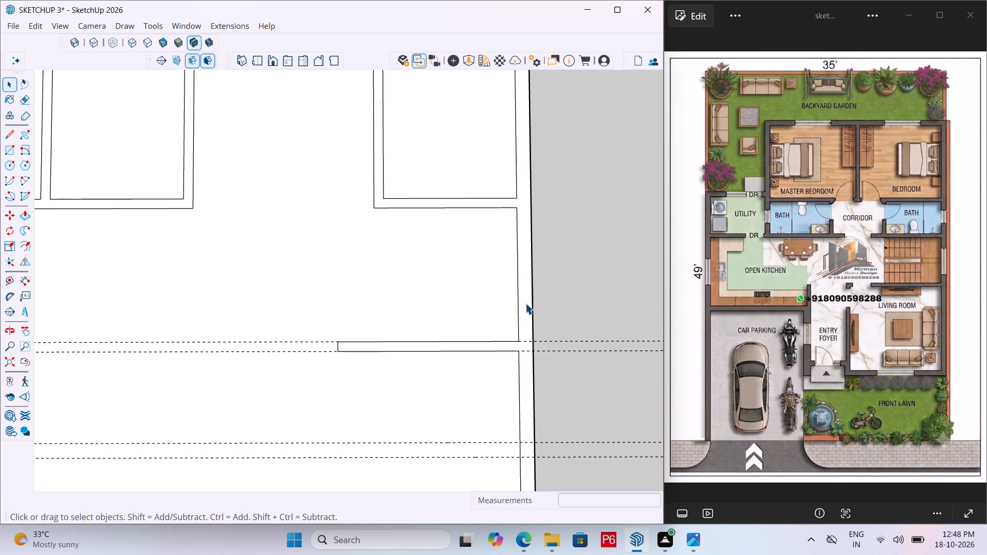
{"action": "key", "text": "t"}
{"action": "left_click", "coordinate": [517, 294]}
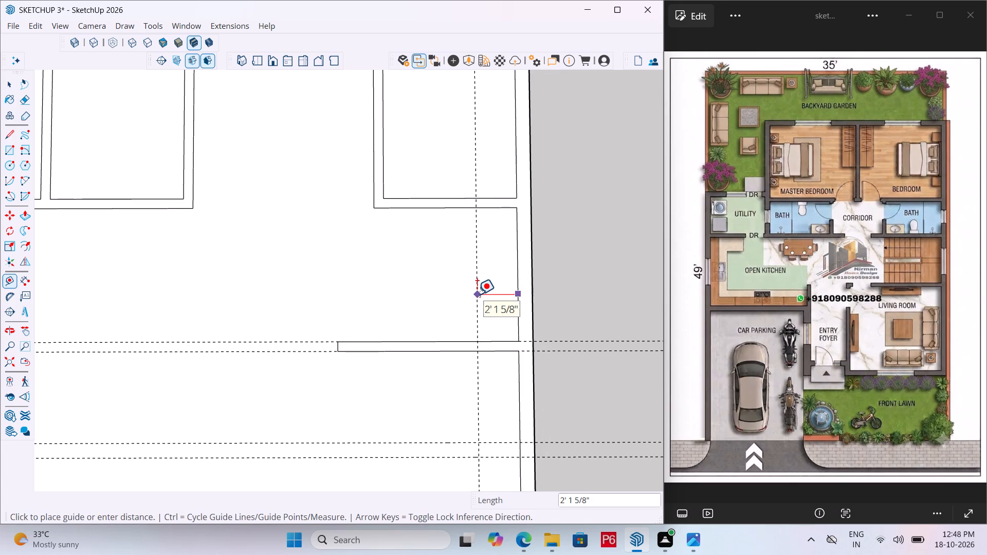
{"action": "type", "text": "3'"}
{"action": "key", "text": "Return"}
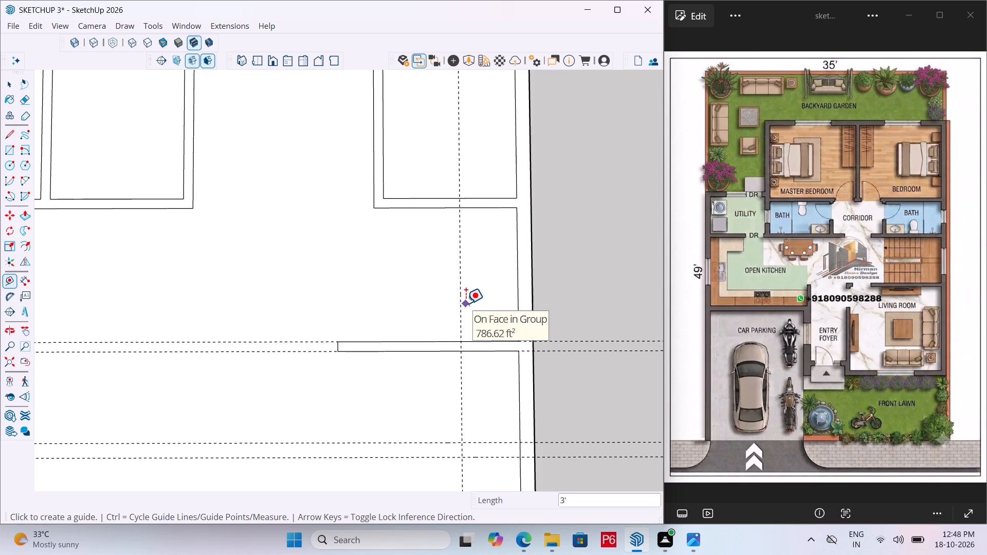
Place the first two staircase tread guides at 9" spacing, running inward from the 3' landing guide.
{"action": "left_click", "coordinate": [459, 290]}
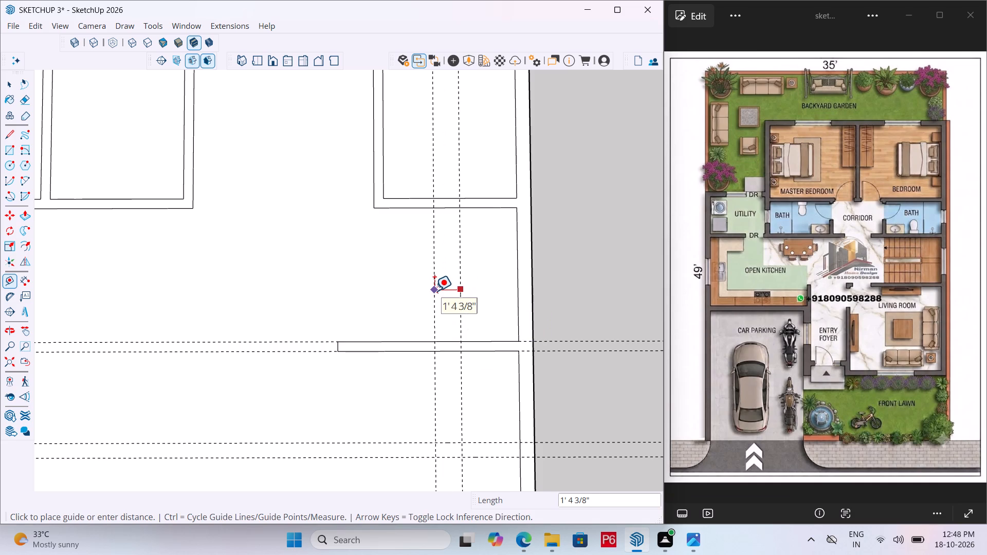
{"action": "key", "text": "6"}
{"action": "key", "text": "BackSpace"}
{"action": "key", "text": "1"}
{"action": "key", "text": "BackSpace"}
{"action": "type", "text": "9\""}
{"action": "key", "text": "Return"}
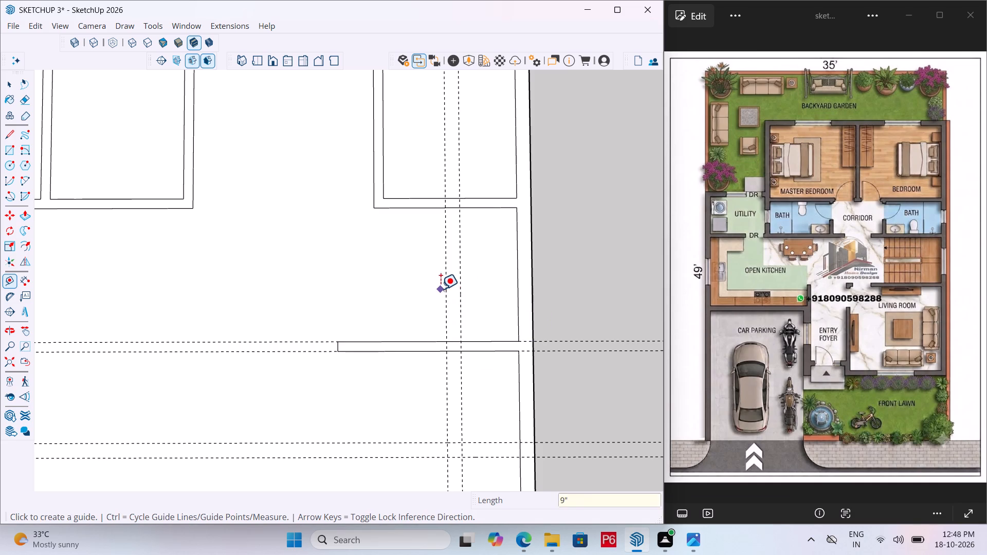
{"action": "left_click", "coordinate": [442, 300]}
{"action": "key", "text": "space"}
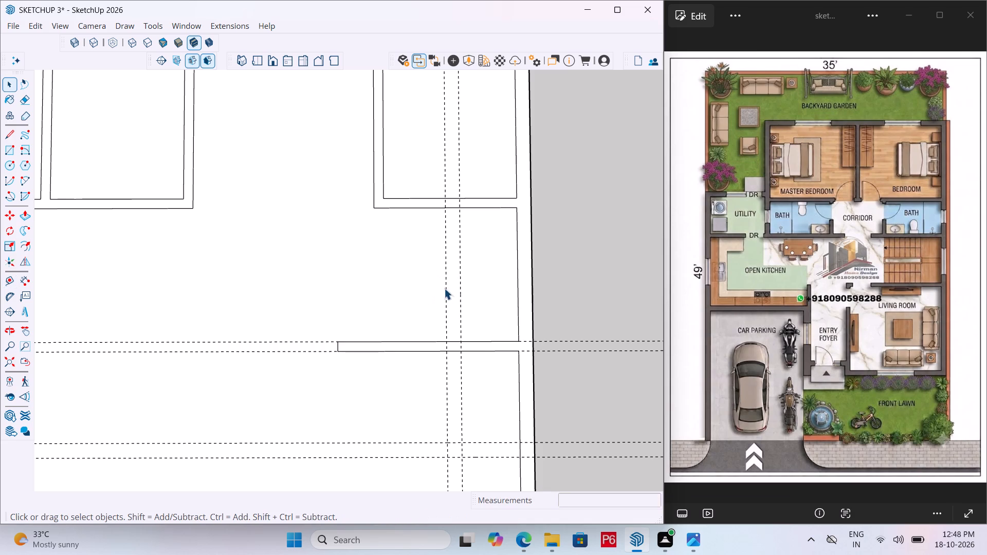
{"action": "key", "text": "t"}
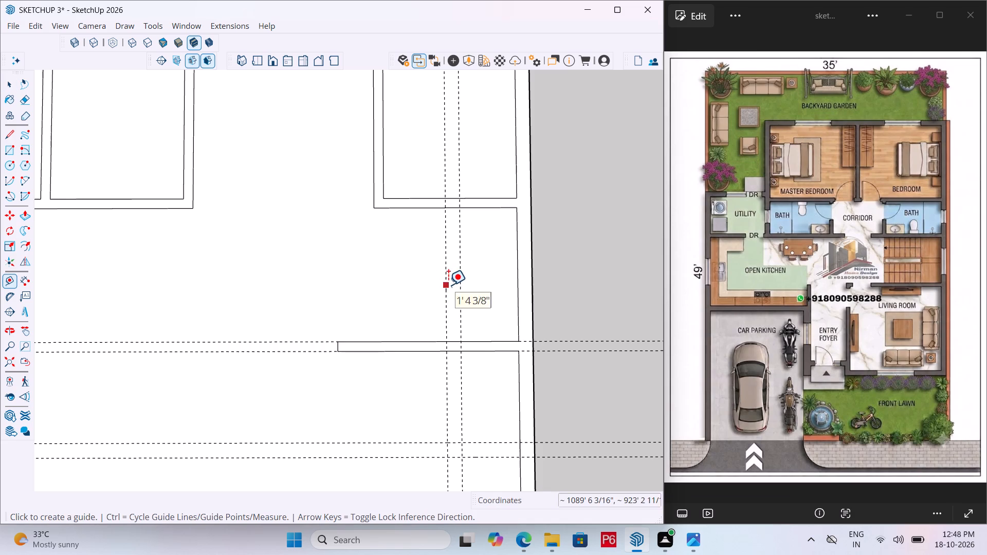
{"action": "left_click", "coordinate": [448, 285]}
{"action": "key", "text": "9"}
{"action": "key", "text": "shift+quotedbl"}
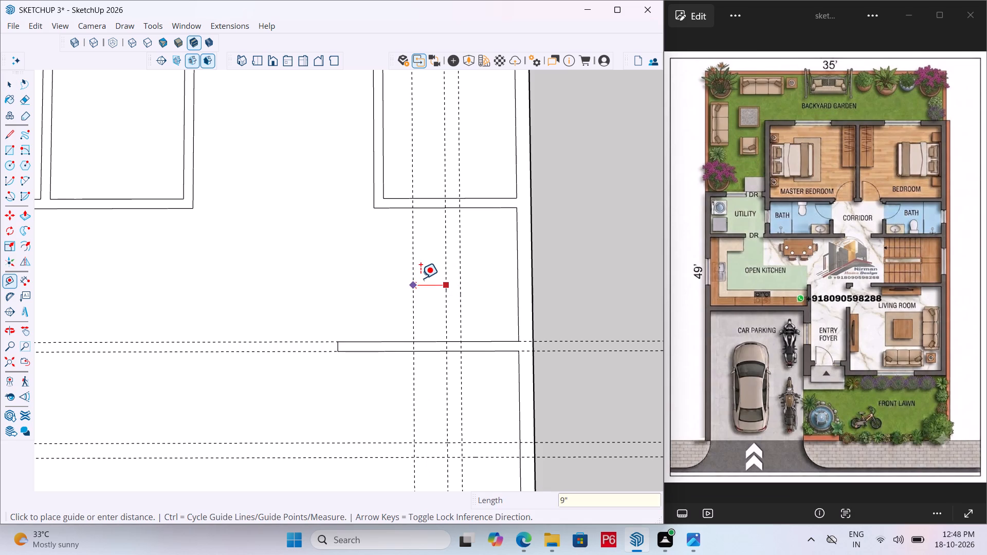
{"action": "key", "text": "Return"}
Continue the staircase tread layout inward with four more parallel guides, each 9" from the one before.
{"action": "left_click", "coordinate": [429, 294]}
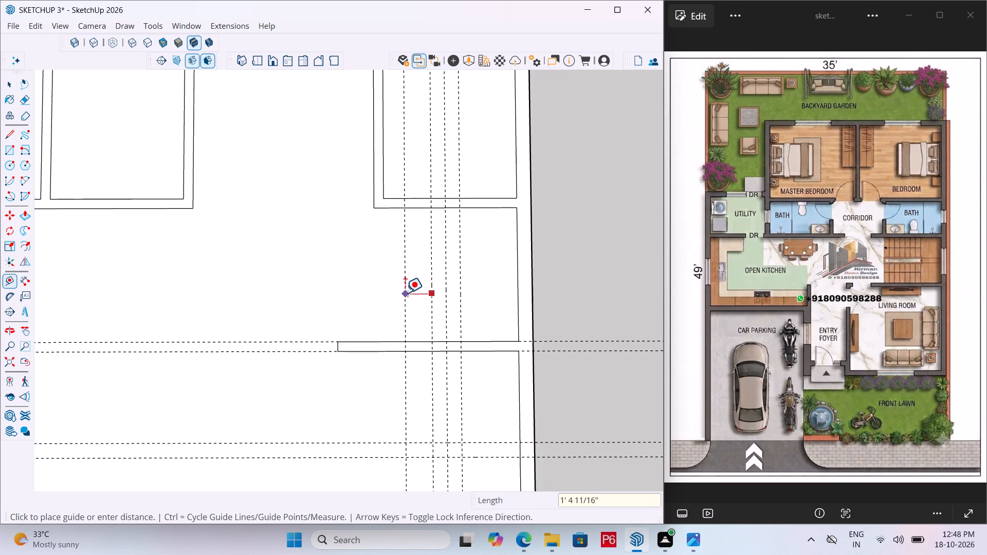
{"action": "key", "text": "9"}
{"action": "key", "text": "shift+quotedbl"}
{"action": "key", "text": "Return"}
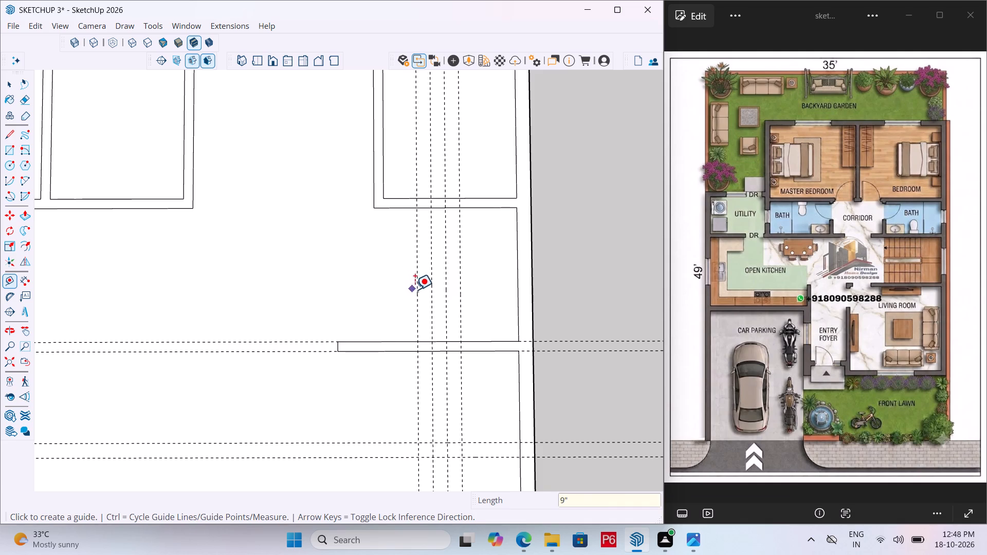
{"action": "left_click", "coordinate": [417, 291]}
{"action": "type", "text": "9\""}
{"action": "key", "text": "Return"}
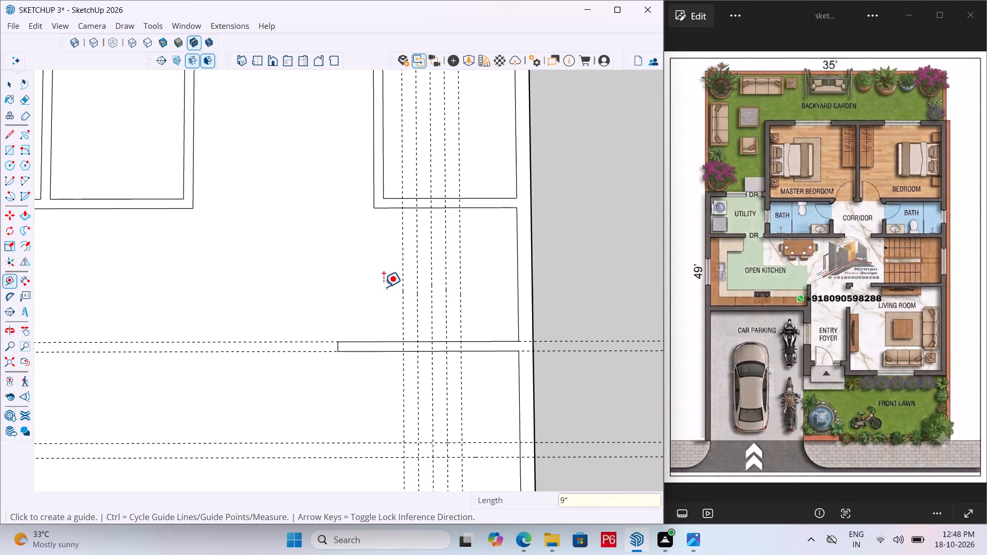
{"action": "left_click", "coordinate": [402, 290]}
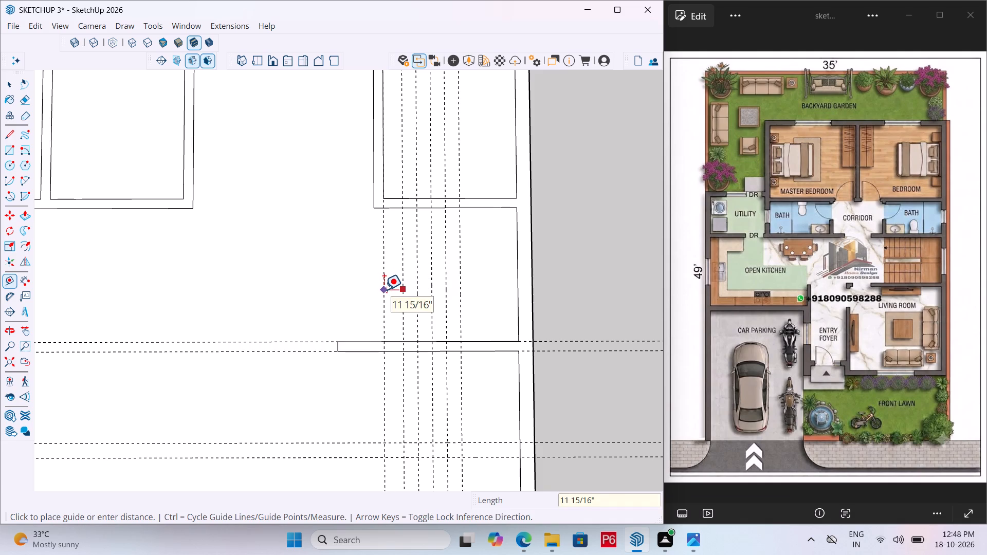
{"action": "key", "text": "9"}
{"action": "key", "text": "shift+quotedbl"}
{"action": "key", "text": "Return"}
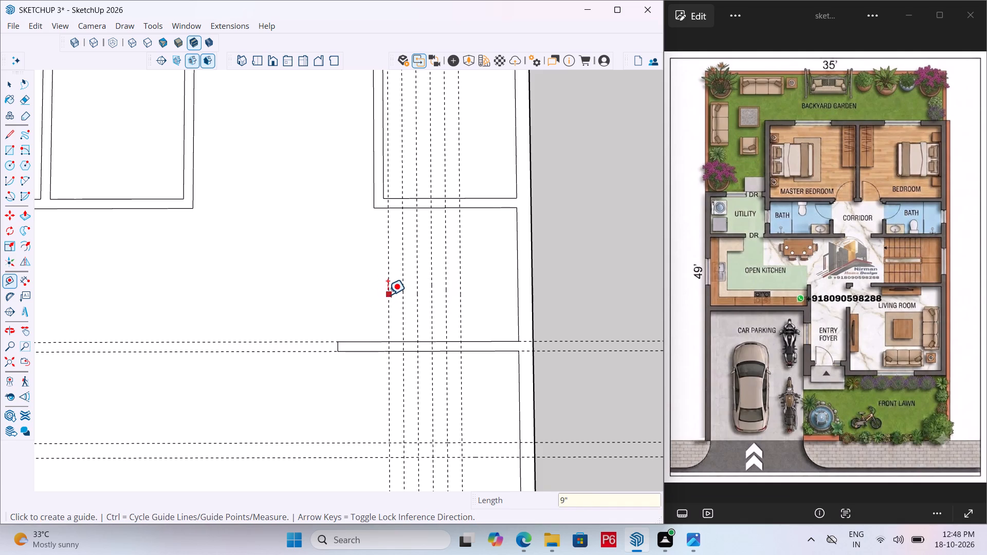
{"action": "left_click", "coordinate": [388, 295]}
{"action": "key", "text": "9"}
{"action": "key", "text": "shift+quotedbl"}
{"action": "key", "text": "Return"}
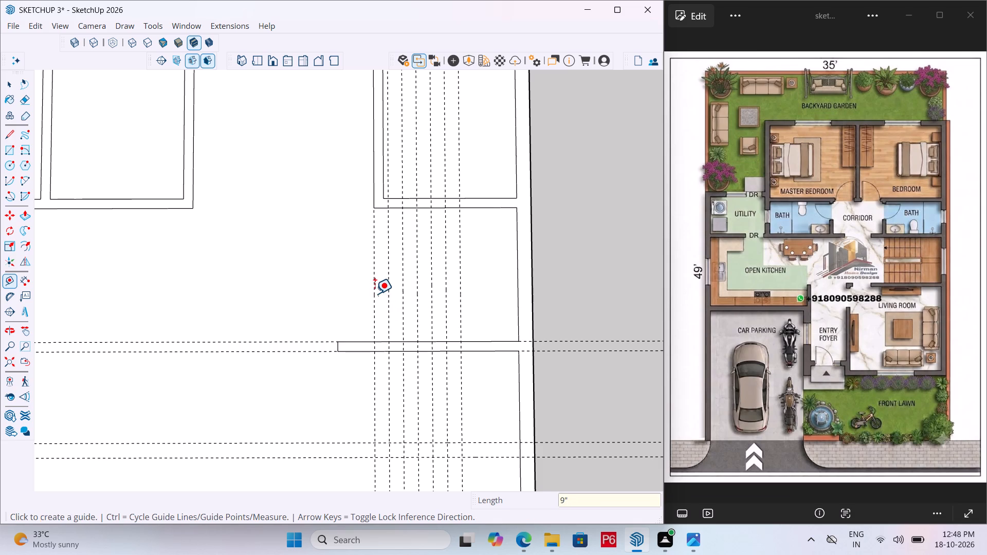
Add three more parallel tread guides at 9" spacing, continuing to just past the free end of the staircase's front wall.
{"action": "left_click", "coordinate": [375, 321]}
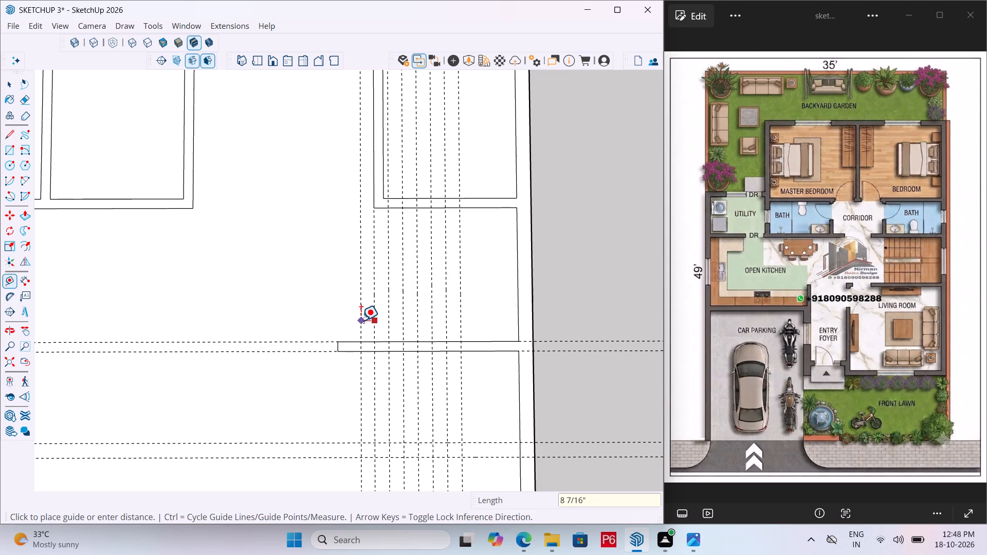
{"action": "key", "text": "9"}
{"action": "key", "text": "shift+quotedbl"}
{"action": "key", "text": "Return"}
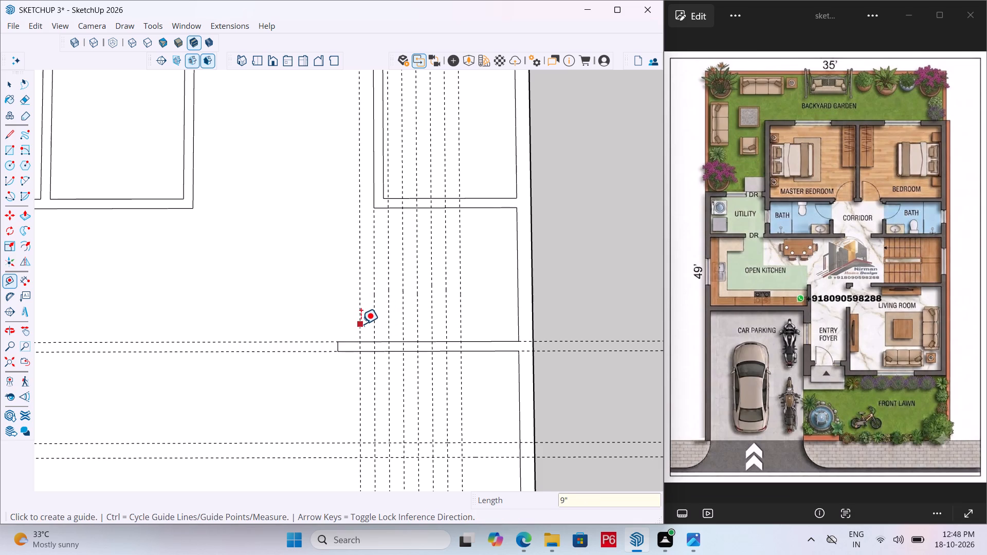
{"action": "left_click", "coordinate": [361, 322]}
{"action": "key", "text": "9"}
{"action": "key", "text": "shift+quotedbl"}
{"action": "key", "text": "Return"}
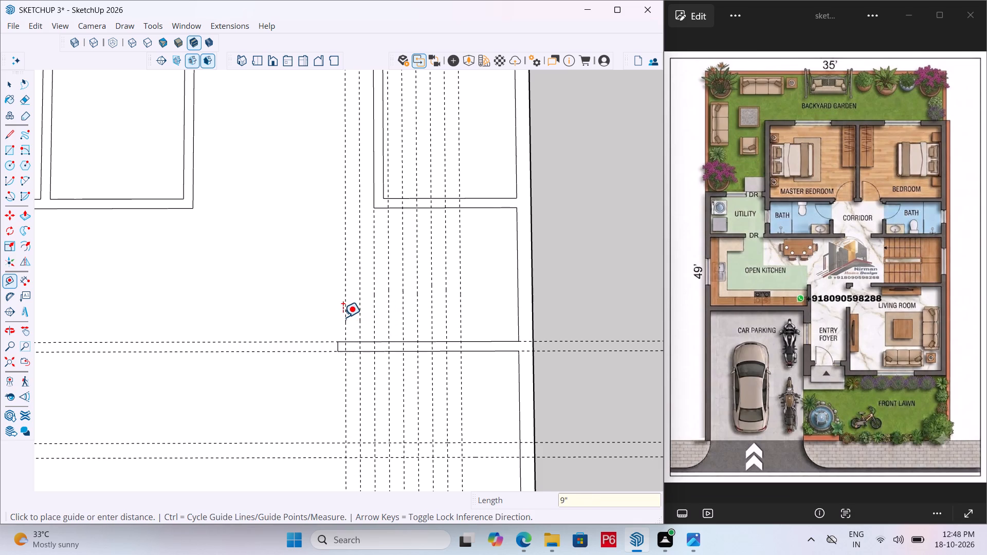
{"action": "left_click", "coordinate": [343, 319]}
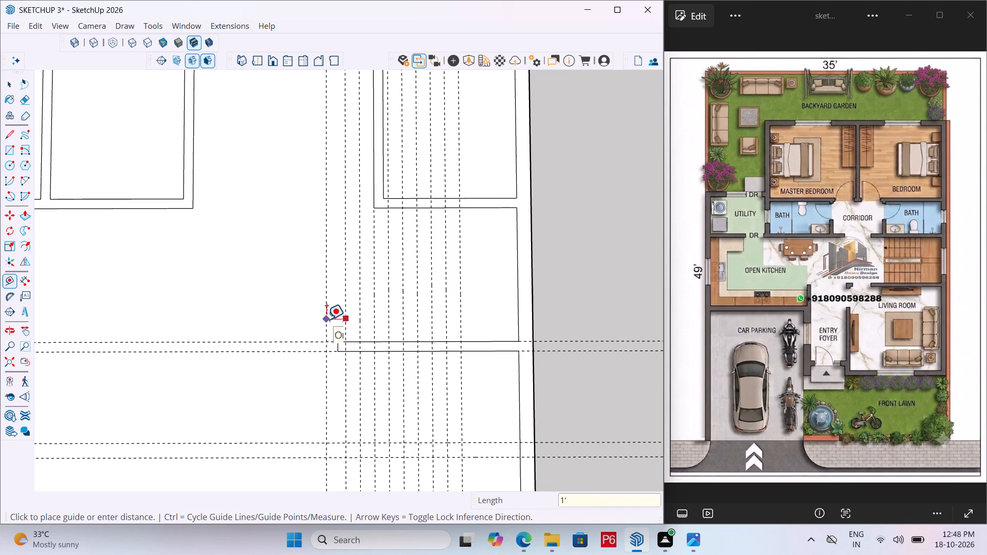
{"action": "key", "text": "9"}
{"action": "key", "text": "shift+quotedbl"}
{"action": "key", "text": "Return"}
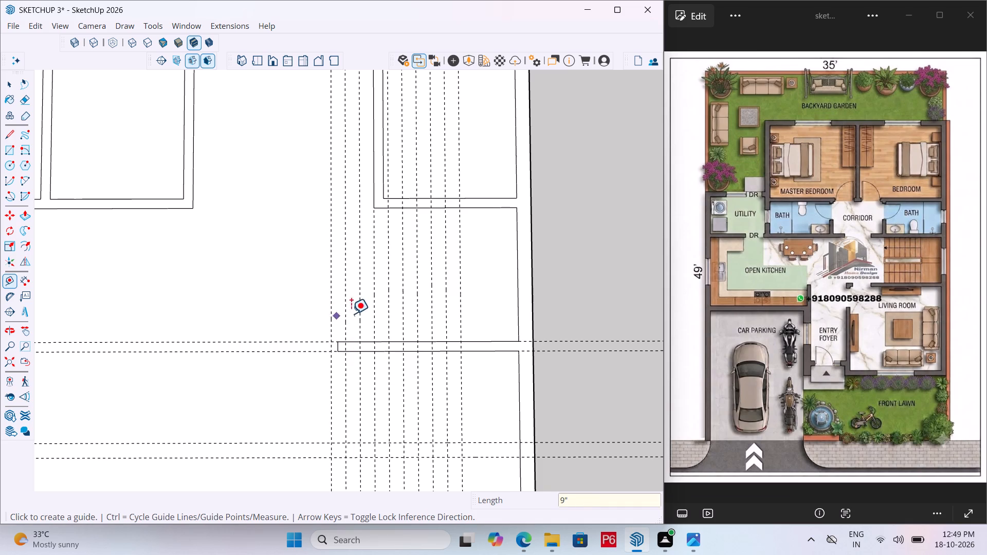
Draw the landing edge line along the 3' guide, from the bath's front wall to the staircase's front wall.
{"action": "scroll", "coordinate": [430, 316], "scroll_direction": "down", "scroll_amount": 2}
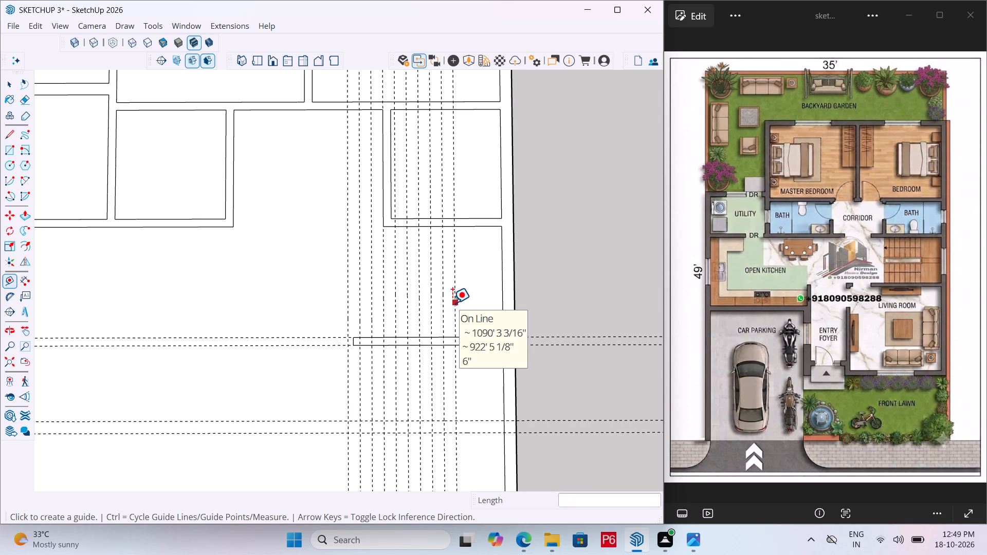
{"action": "key", "text": "l"}
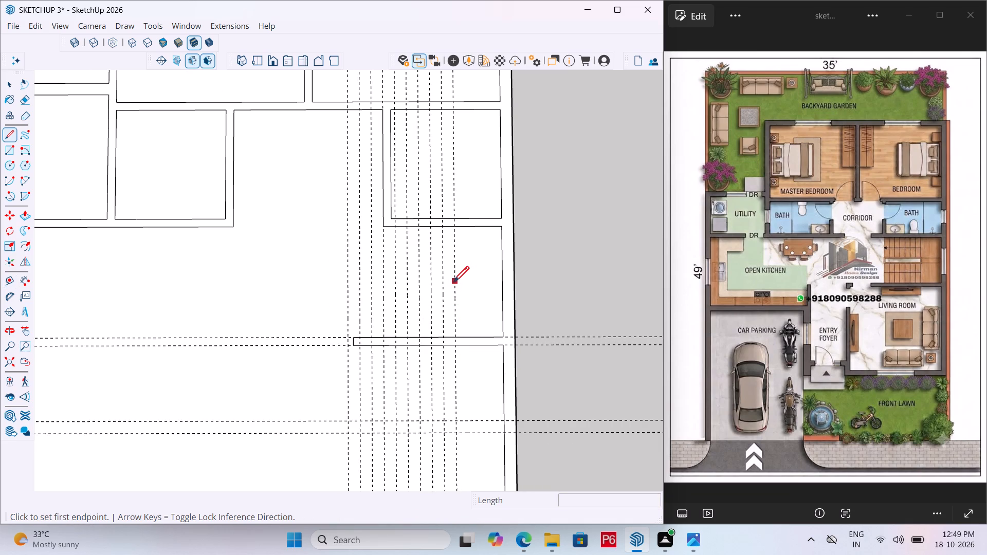
{"action": "left_click", "coordinate": [455, 228]}
{"action": "left_click", "coordinate": [456, 339]}
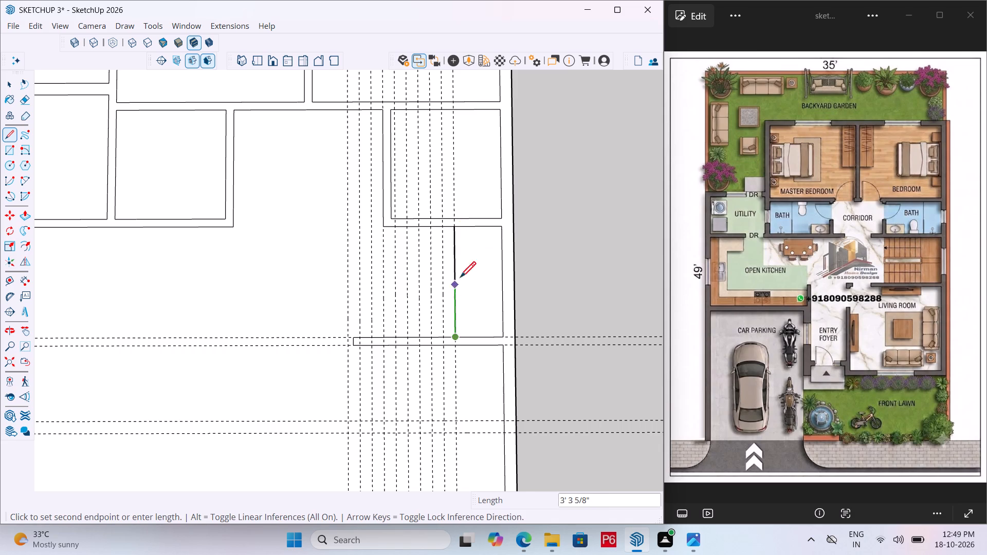
{"action": "key", "text": "Escape"}
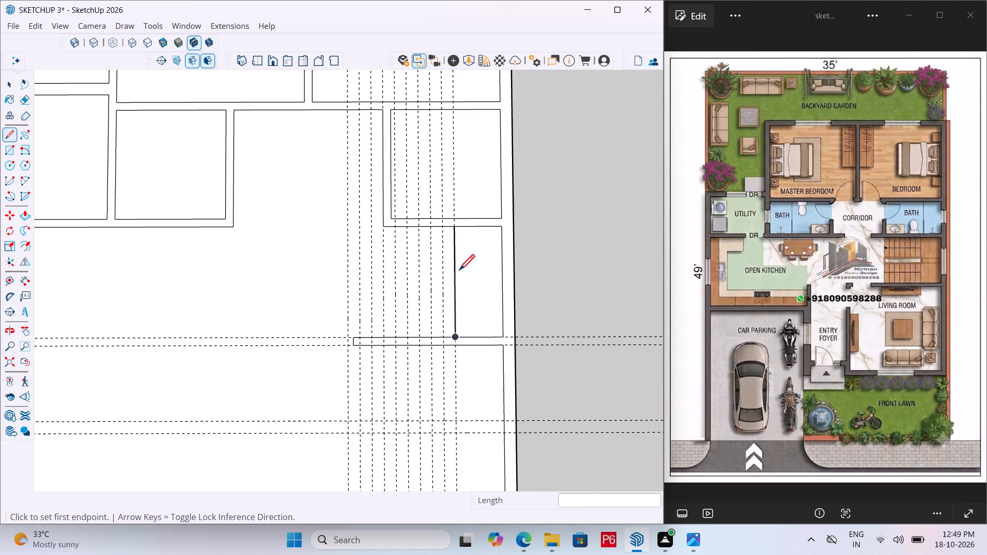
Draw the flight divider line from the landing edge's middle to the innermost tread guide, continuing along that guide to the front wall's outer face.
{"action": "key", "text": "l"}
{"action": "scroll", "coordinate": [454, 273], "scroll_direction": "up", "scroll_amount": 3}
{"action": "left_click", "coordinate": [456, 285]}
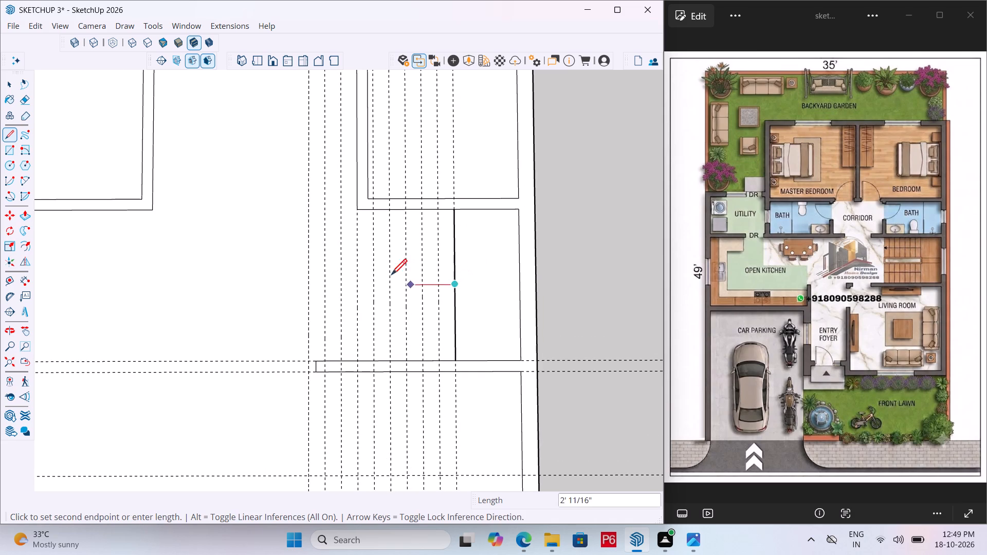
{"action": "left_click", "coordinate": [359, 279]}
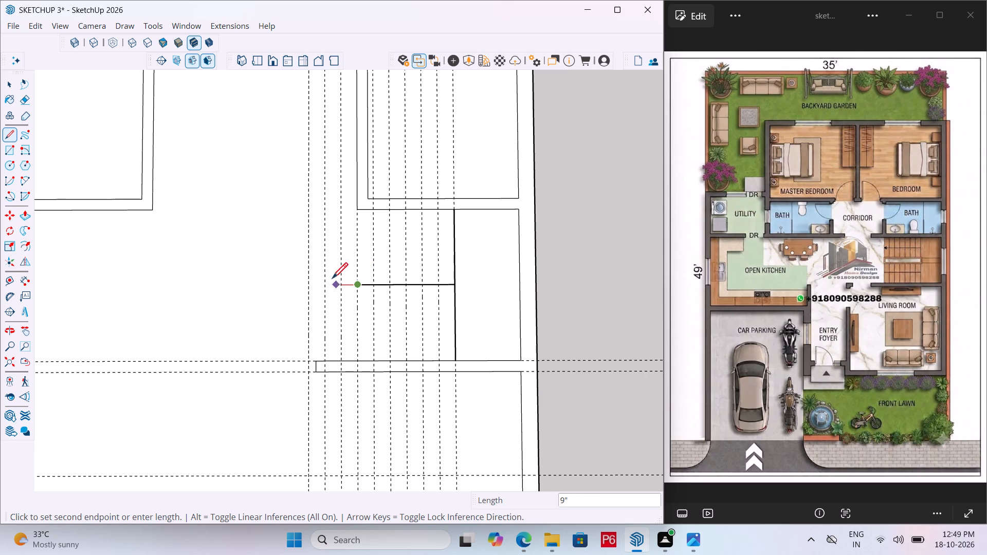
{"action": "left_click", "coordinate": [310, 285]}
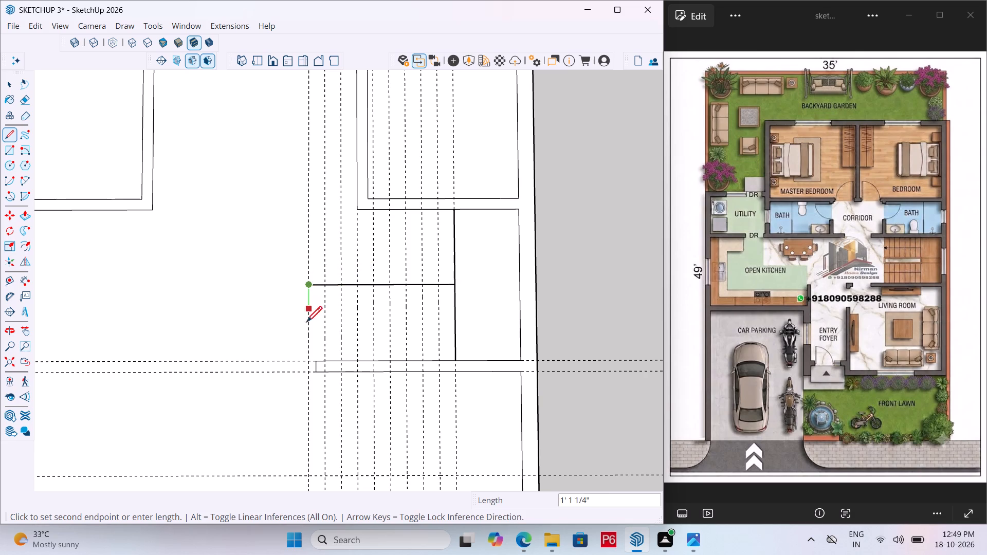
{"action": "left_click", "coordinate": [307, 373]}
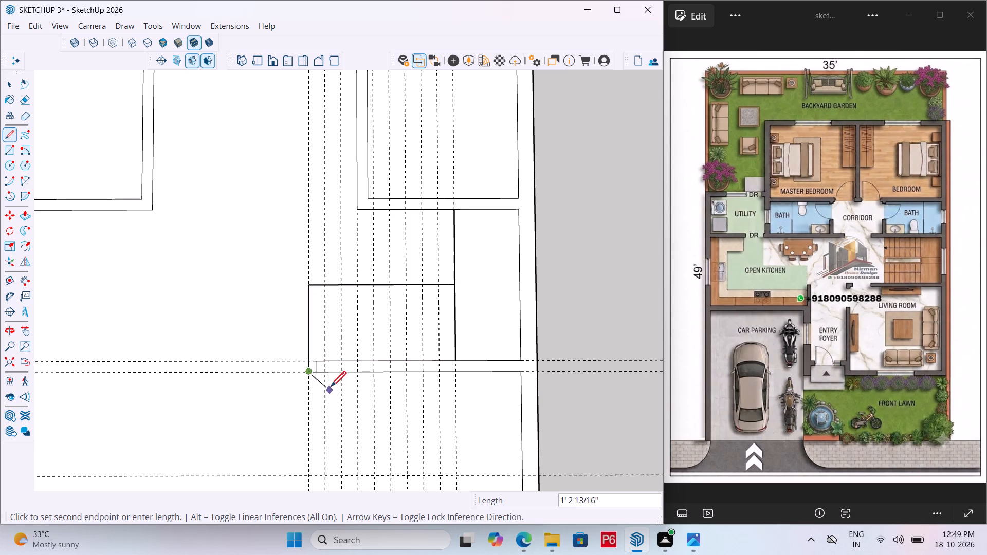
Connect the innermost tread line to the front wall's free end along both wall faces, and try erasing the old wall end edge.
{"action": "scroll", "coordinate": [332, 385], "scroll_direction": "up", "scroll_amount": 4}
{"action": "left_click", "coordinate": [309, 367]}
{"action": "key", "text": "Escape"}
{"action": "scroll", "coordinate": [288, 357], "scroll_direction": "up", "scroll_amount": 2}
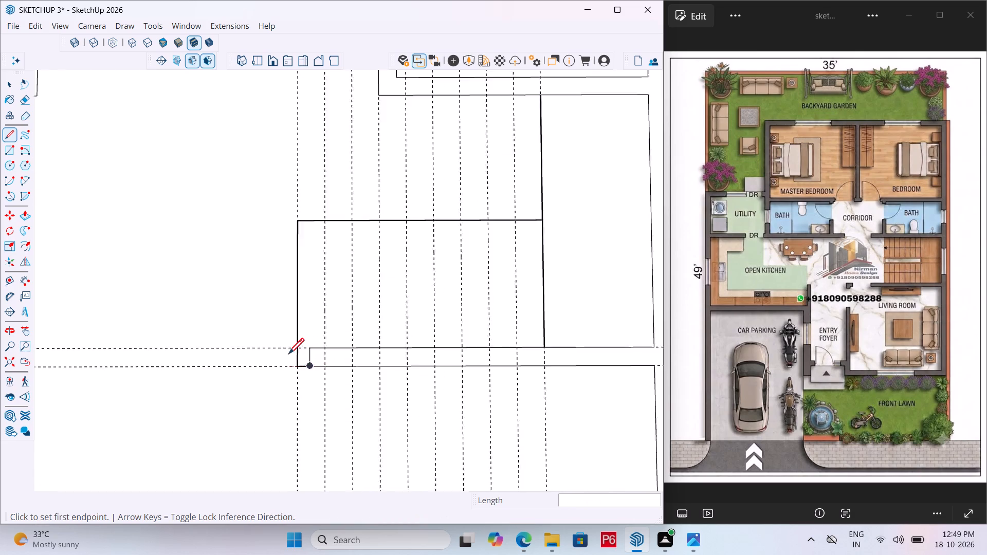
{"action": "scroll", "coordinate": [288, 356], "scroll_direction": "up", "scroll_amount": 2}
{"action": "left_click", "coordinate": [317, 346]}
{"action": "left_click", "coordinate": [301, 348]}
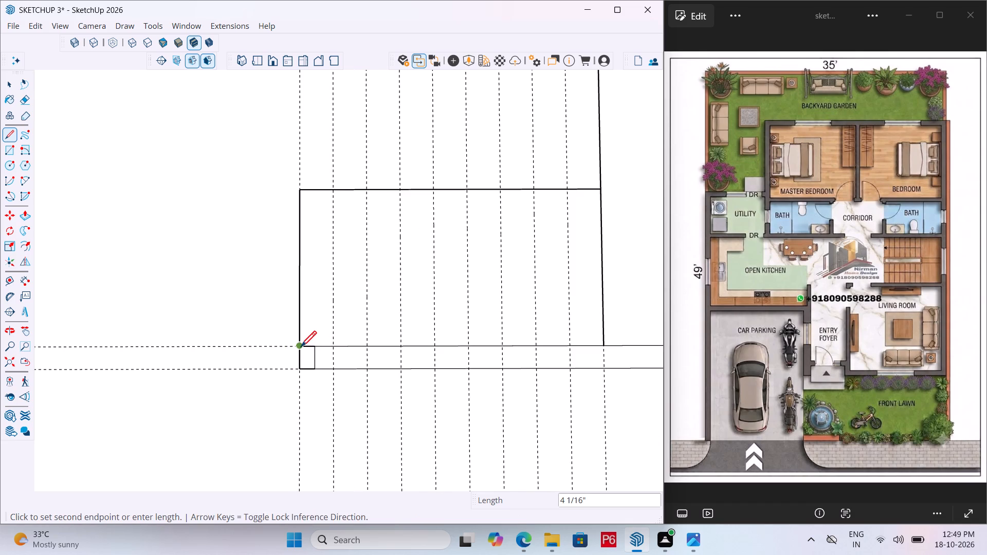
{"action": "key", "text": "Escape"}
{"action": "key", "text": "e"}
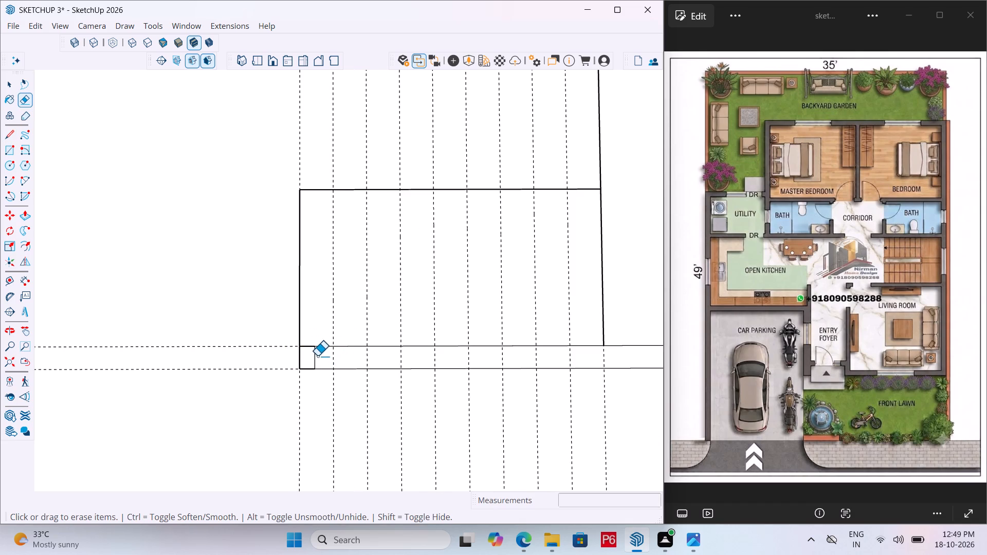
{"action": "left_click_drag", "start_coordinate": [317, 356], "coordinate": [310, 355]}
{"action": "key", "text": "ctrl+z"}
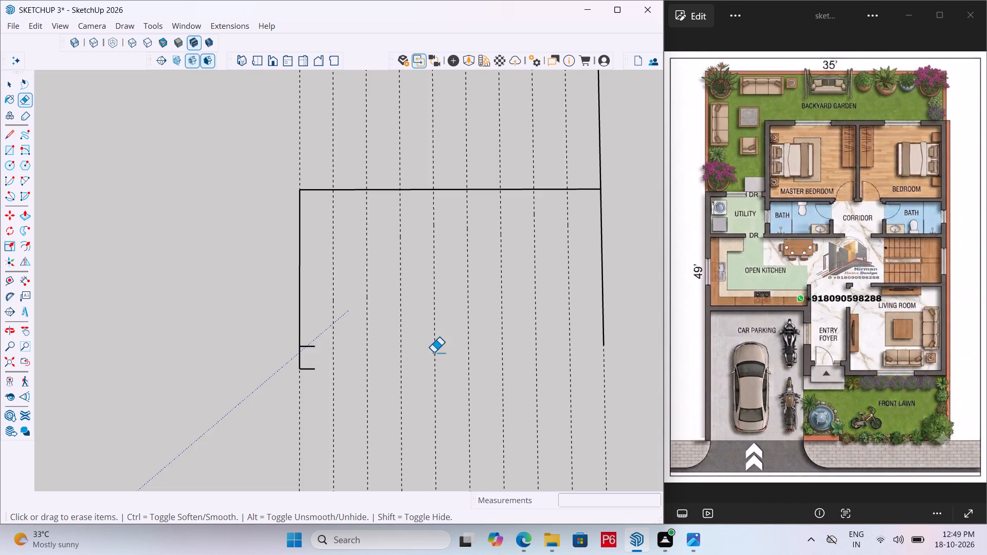
Undo the staircase lines back to the bare guides, including the landing edge line.
{"action": "scroll", "coordinate": [434, 353], "scroll_direction": "down", "scroll_amount": 3}
{"action": "key", "text": "ctrl+z"}
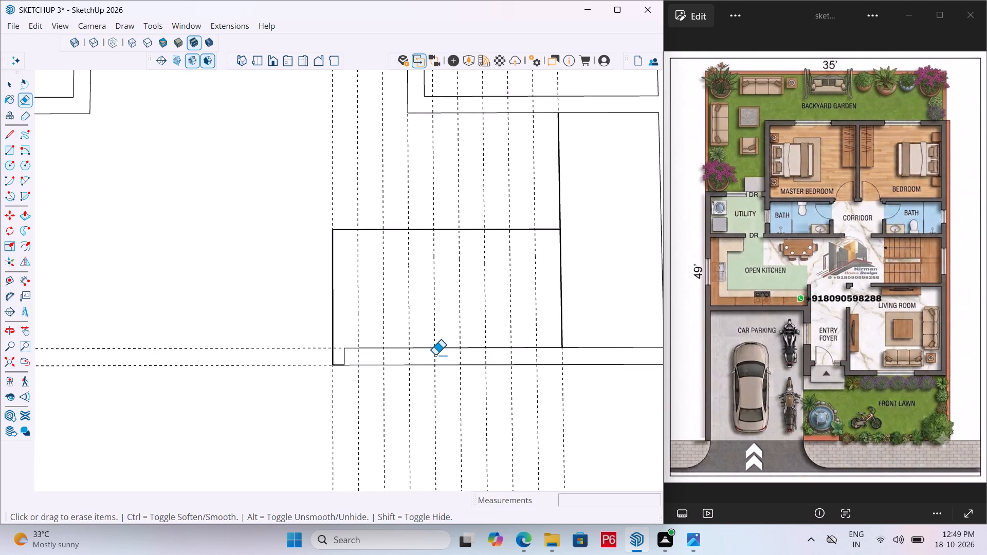
{"action": "key", "text": "ctrl+z"}
{"action": "key", "text": "ctrl+z"}
{"action": "key", "text": "ctrl+z"}
{"action": "key", "text": "ctrl+z"}
{"action": "key", "text": "ctrl+z"}
{"action": "scroll", "coordinate": [433, 353], "scroll_direction": "down", "scroll_amount": 6}
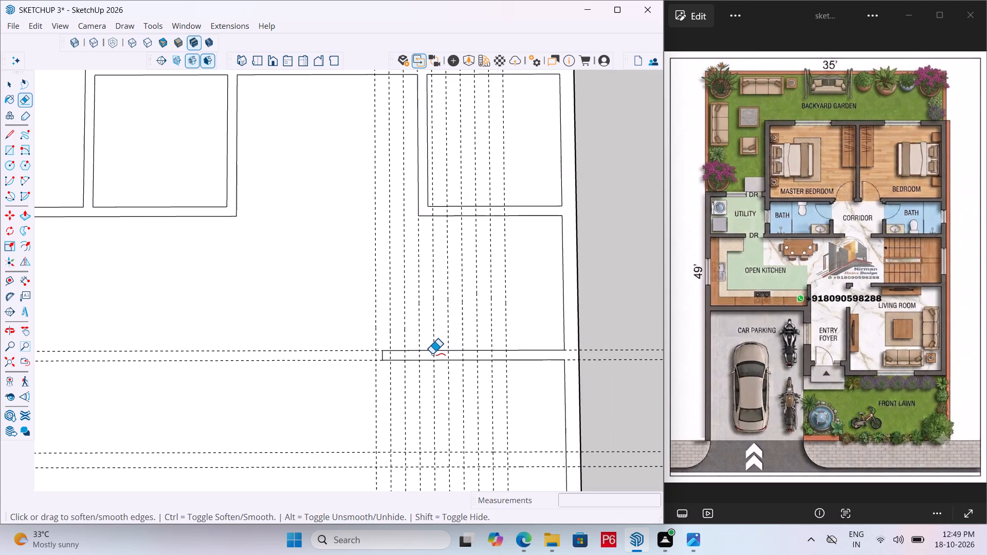
Erase the 3' landing guide and all the 9" tread guides crossing the staircase.
{"action": "key", "text": "space"}
{"action": "left_click", "coordinate": [515, 319]}
{"action": "double_click", "coordinate": [515, 319]}
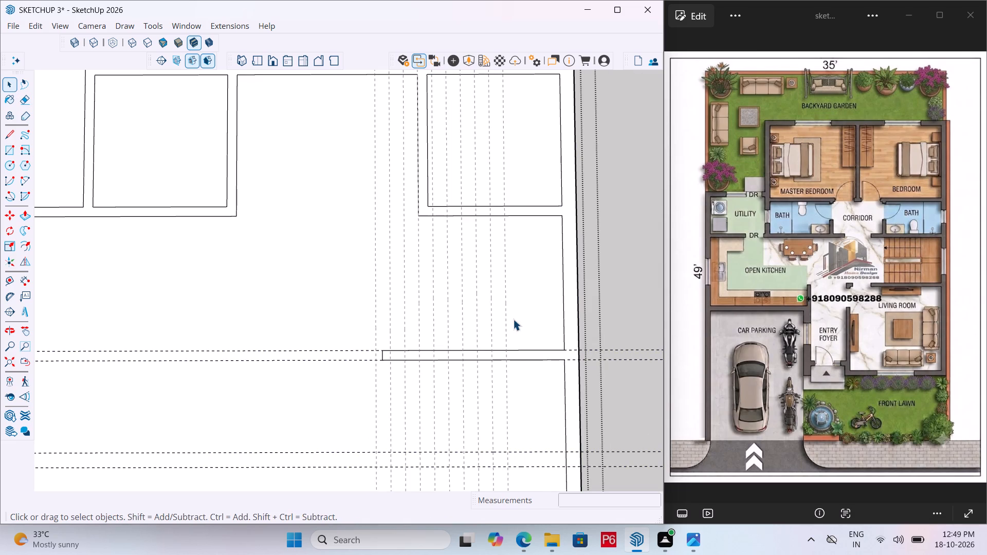
{"action": "left_click", "coordinate": [617, 275]}
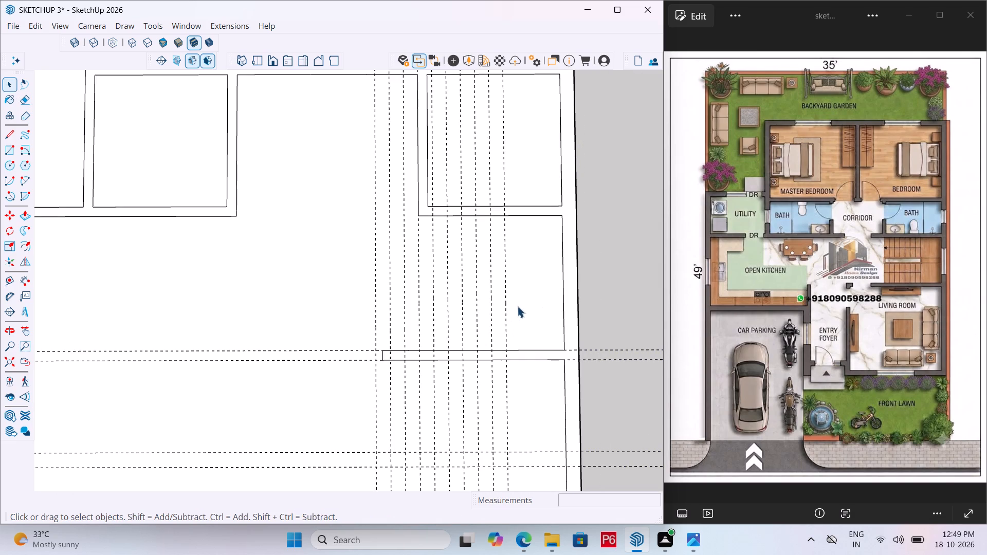
{"action": "key", "text": "e"}
{"action": "left_click_drag", "start_coordinate": [529, 297], "coordinate": [367, 294]}
{"action": "left_click_drag", "start_coordinate": [344, 342], "coordinate": [345, 353]}
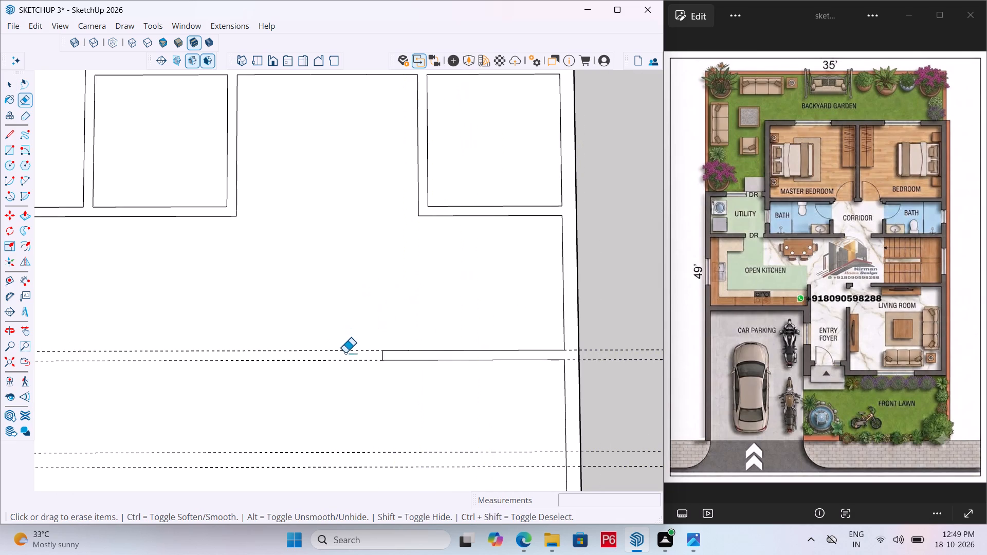
{"action": "left_click_drag", "start_coordinate": [345, 353], "coordinate": [348, 368]}
{"action": "left_click_drag", "start_coordinate": [363, 344], "coordinate": [368, 337]}
{"action": "key", "text": "Escape"}
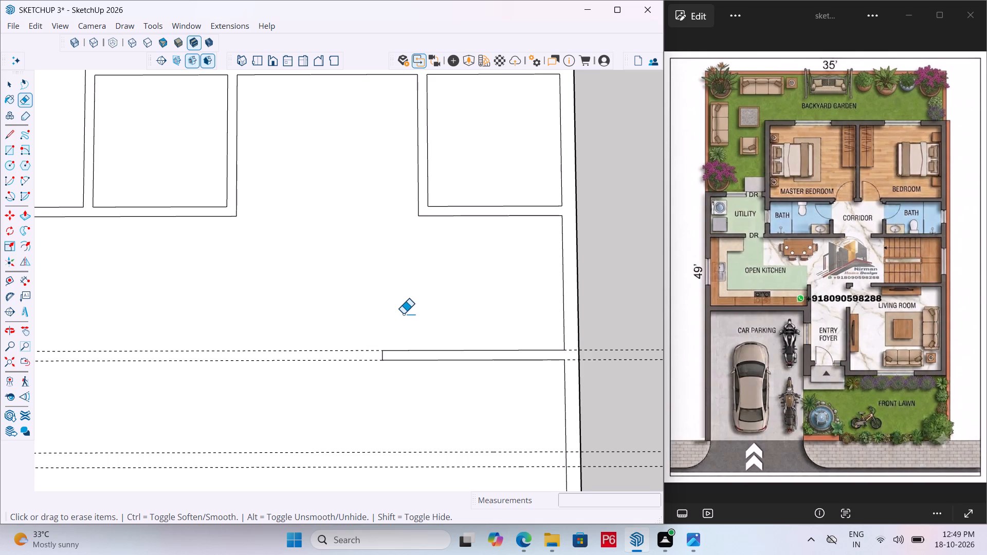
Open the floor plan group for editing and place a landing guide 3' inward from the staircase's outer wall.
{"action": "key", "text": "space"}
{"action": "double_click", "coordinate": [407, 312]}
{"action": "left_click", "coordinate": [415, 309]}
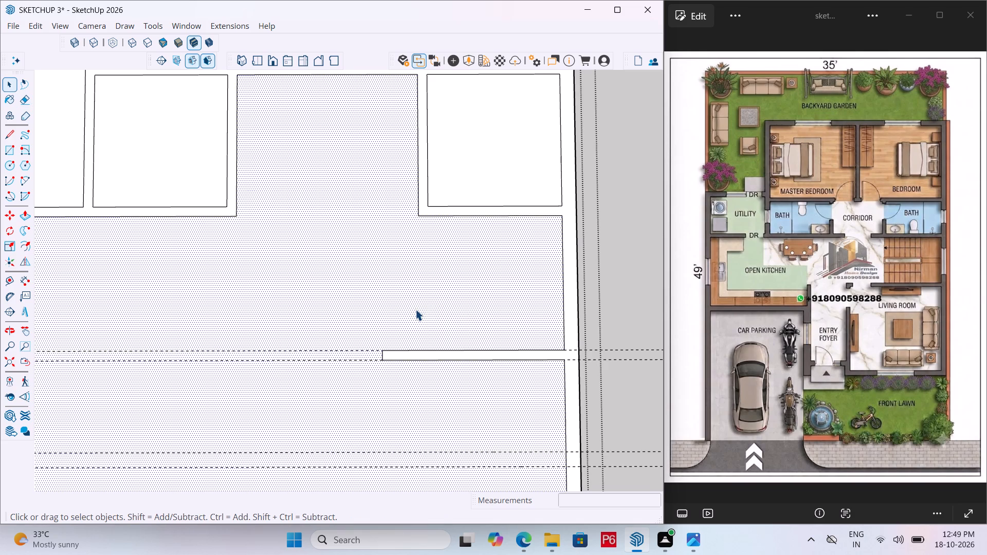
{"action": "scroll", "coordinate": [537, 306], "scroll_direction": "up", "scroll_amount": 2}
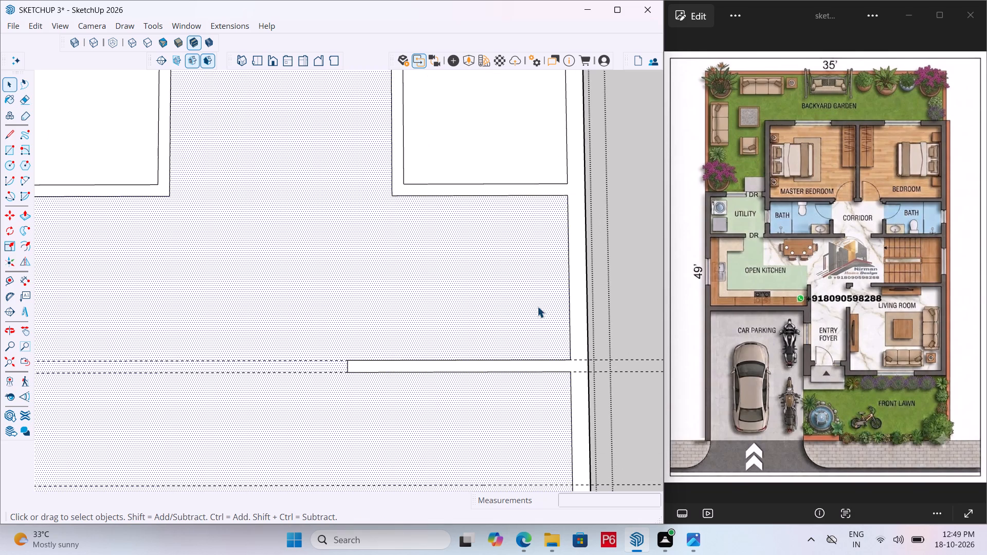
{"action": "key", "text": "t"}
{"action": "left_click", "coordinate": [568, 296]}
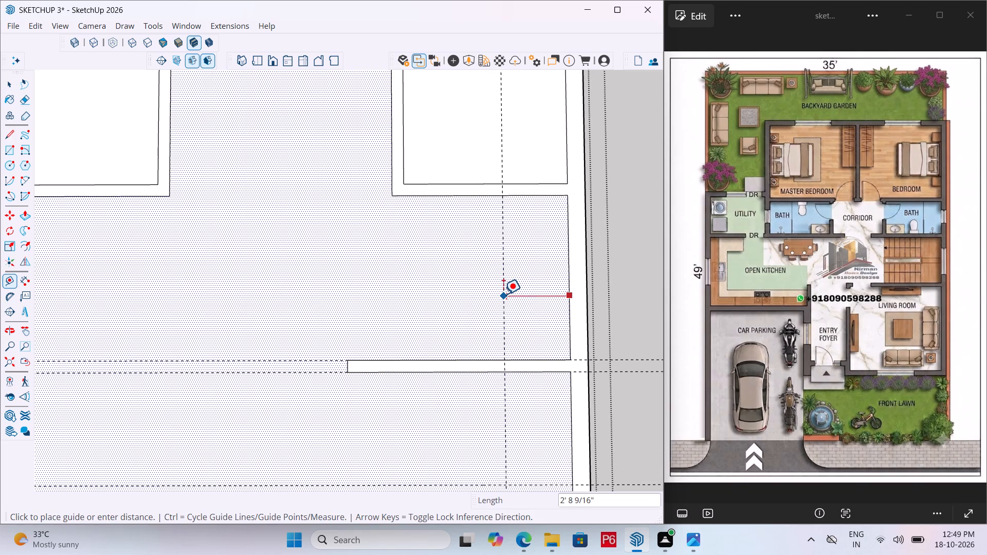
{"action": "key", "text": "3"}
{"action": "key", "text": "apostrophe"}
{"action": "key", "text": "Return"}
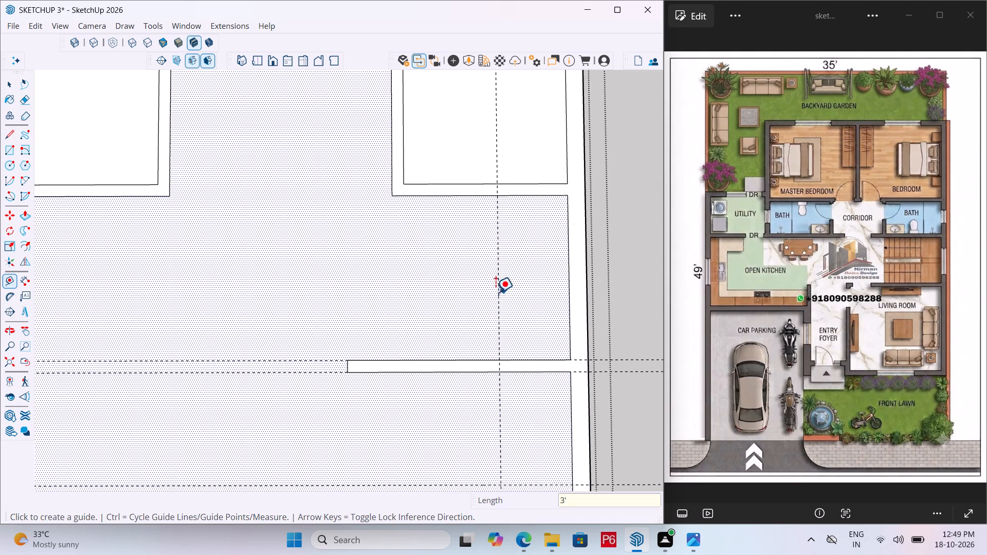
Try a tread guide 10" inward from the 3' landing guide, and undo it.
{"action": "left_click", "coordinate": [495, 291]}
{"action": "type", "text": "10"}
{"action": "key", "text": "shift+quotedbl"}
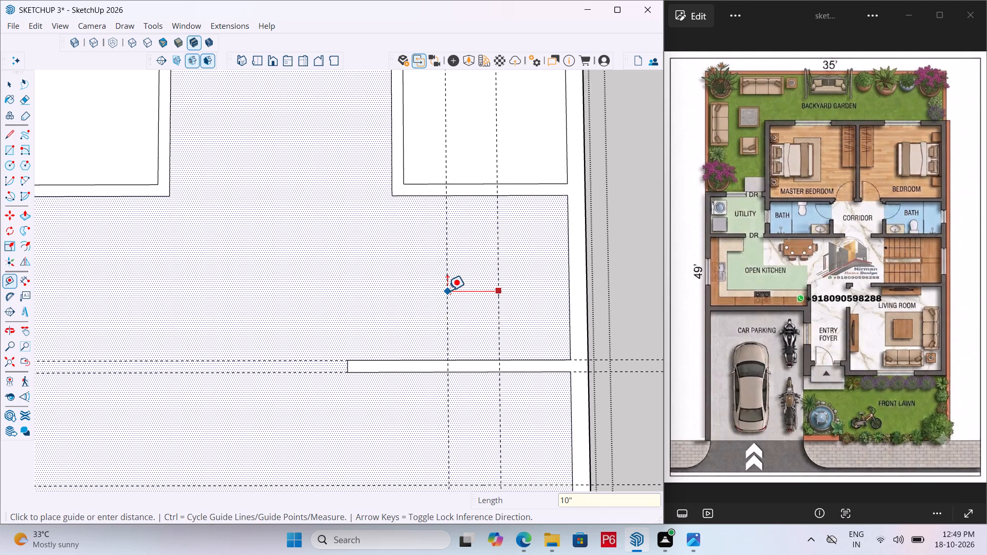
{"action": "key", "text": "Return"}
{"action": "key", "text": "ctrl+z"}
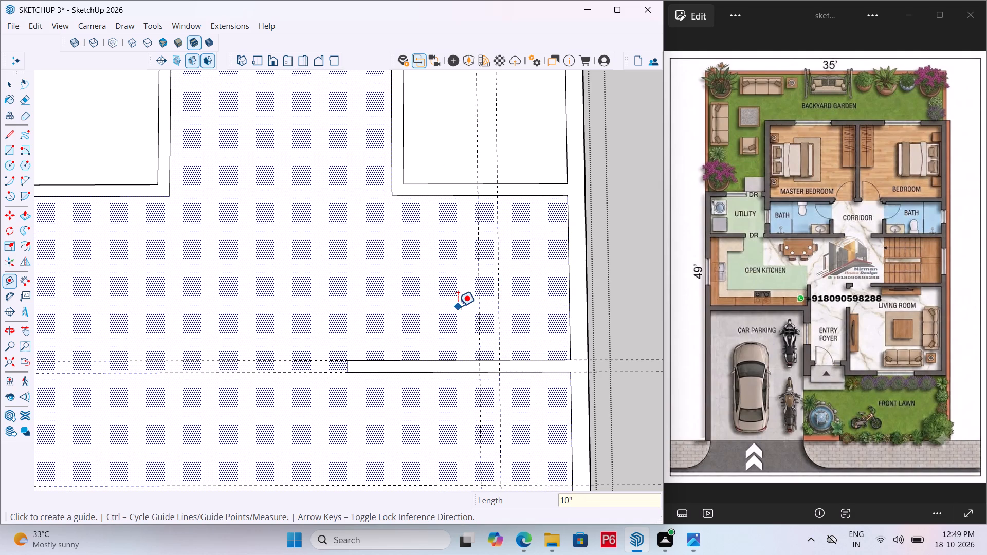
Place three parallel tread guides inside the group at 9" spacing, running inward from the 3' landing guide.
{"action": "left_click", "coordinate": [498, 276]}
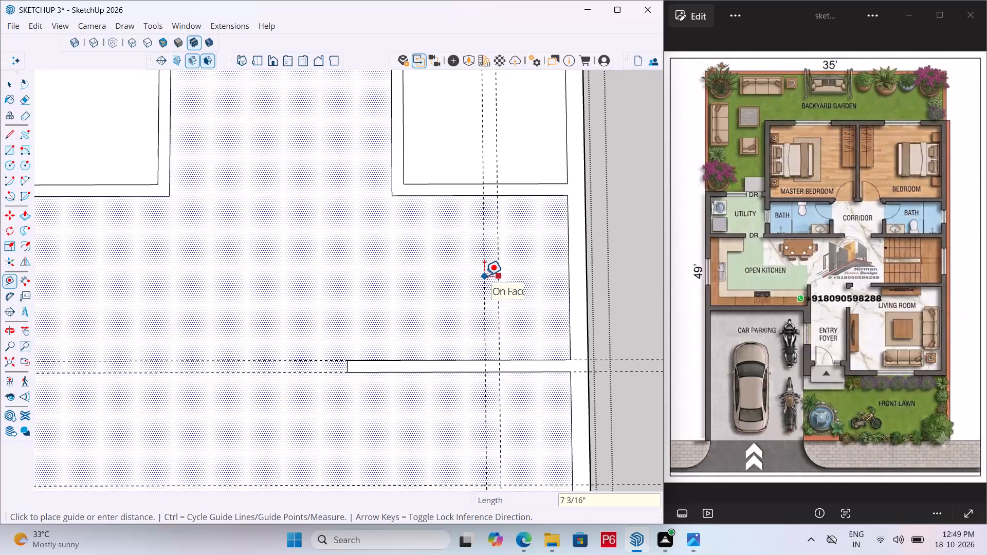
{"action": "type", "text": "9\""}
{"action": "key", "text": "Return"}
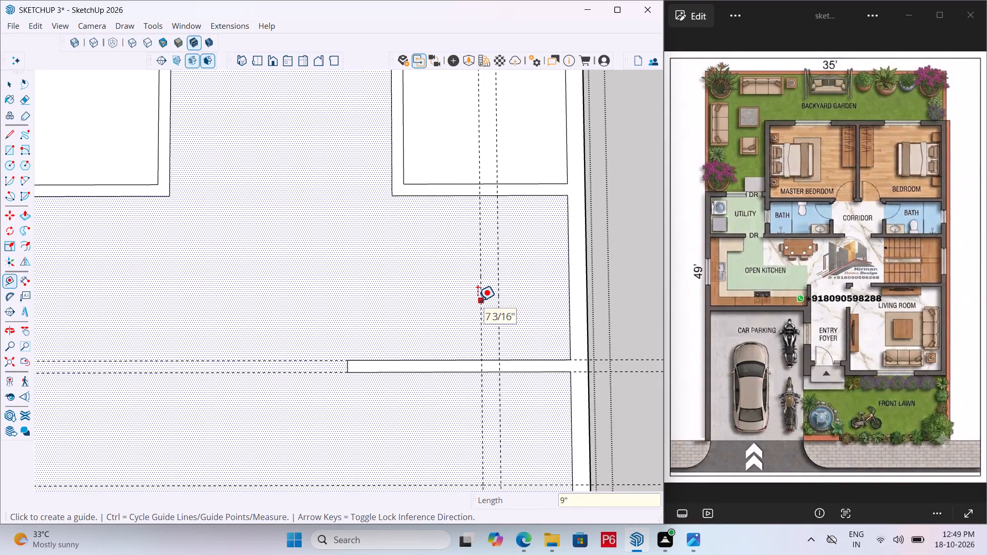
{"action": "left_click", "coordinate": [478, 301]}
{"action": "key", "text": "9"}
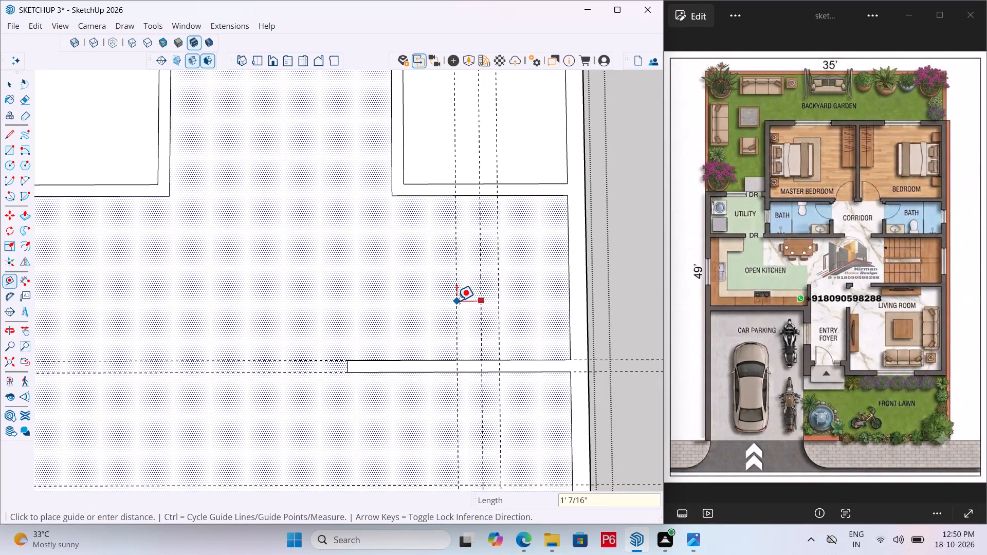
{"action": "key", "text": "shift+quotedbl"}
{"action": "key", "text": "Return"}
{"action": "left_click", "coordinate": [463, 296]}
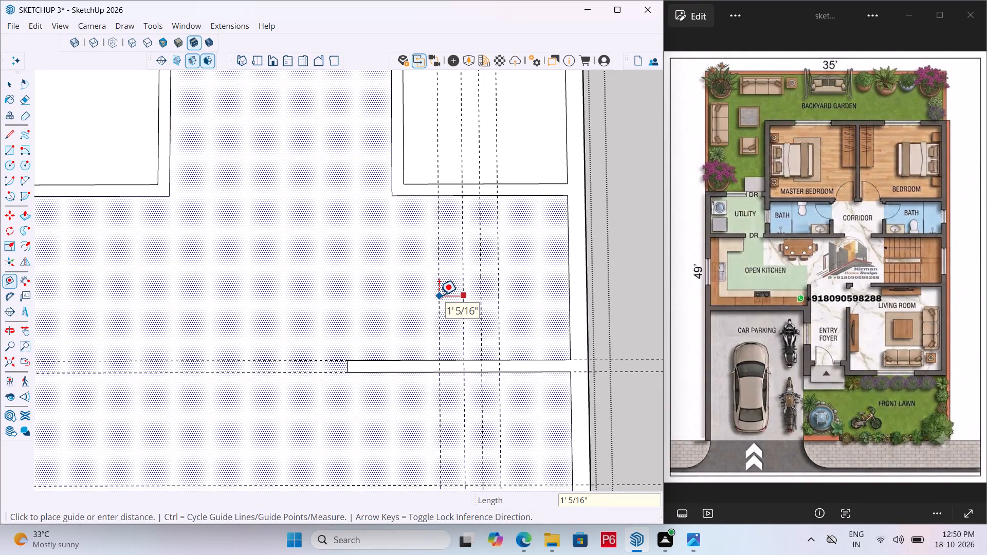
{"action": "key", "text": "9"}
{"action": "key", "text": "shift+quotedbl"}
{"action": "key", "text": "Return"}
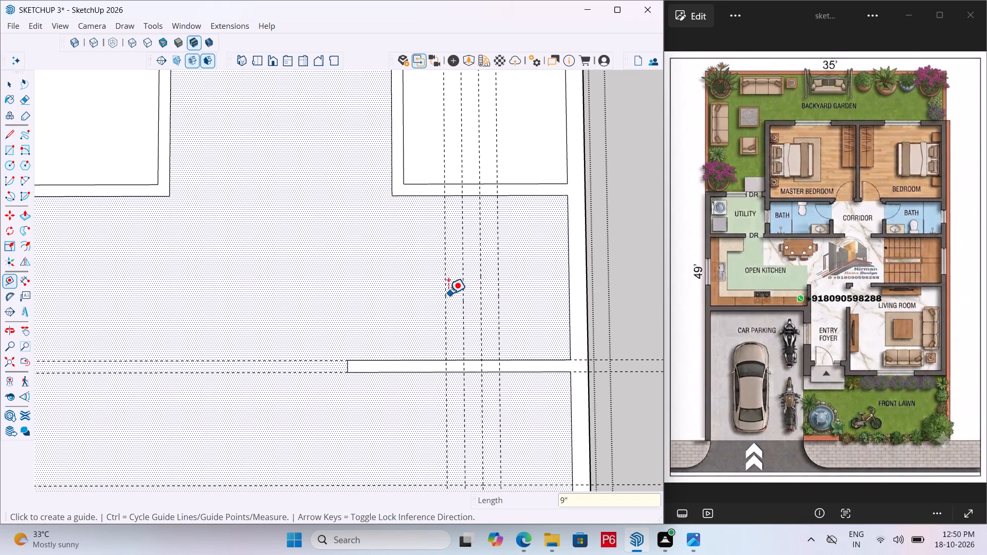
Continue the tread layout inward with three more parallel guides, each 9" from the one before.
{"action": "double_click", "coordinate": [445, 294]}
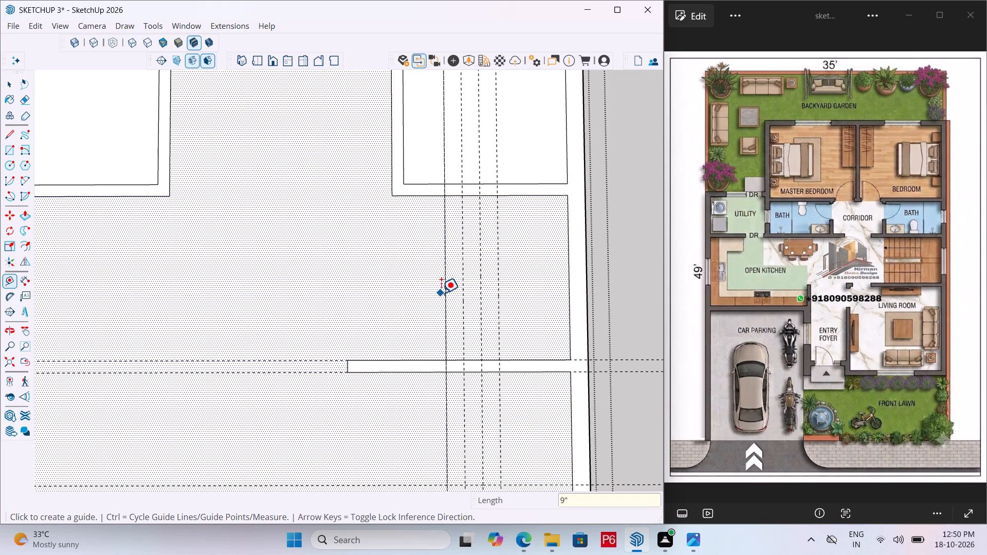
{"action": "key", "text": "ctrl+z"}
{"action": "left_click", "coordinate": [446, 290]}
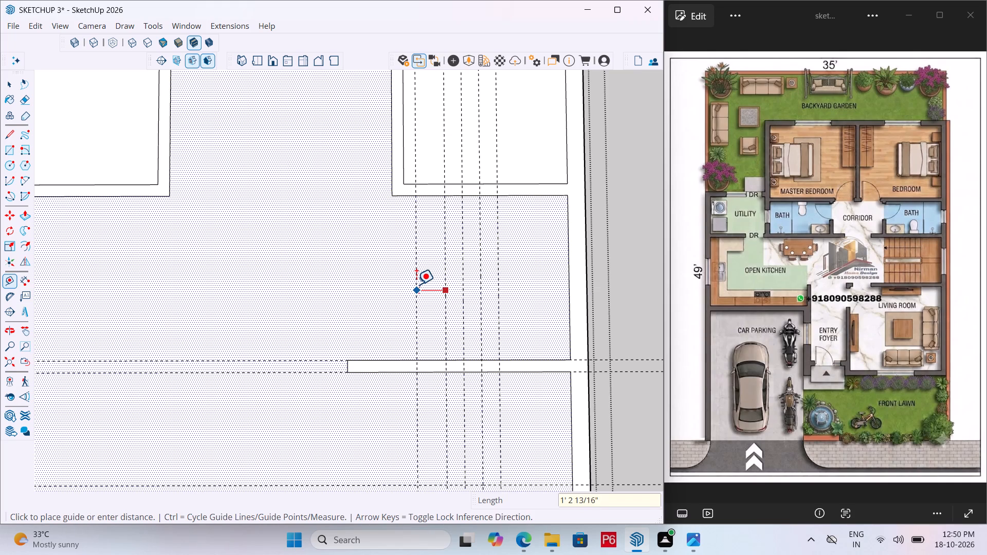
{"action": "type", "text": "9\""}
{"action": "key", "text": "Return"}
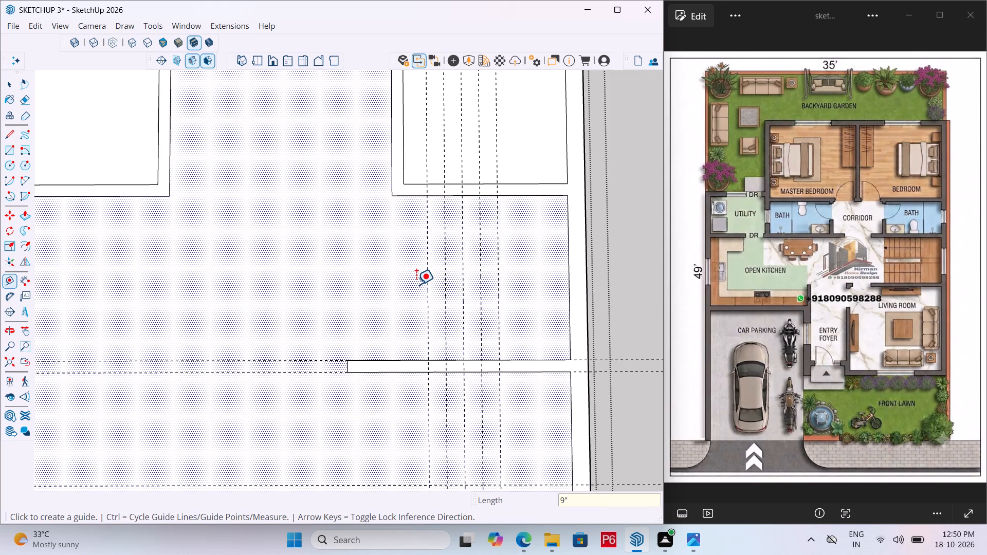
{"action": "left_click", "coordinate": [427, 291]}
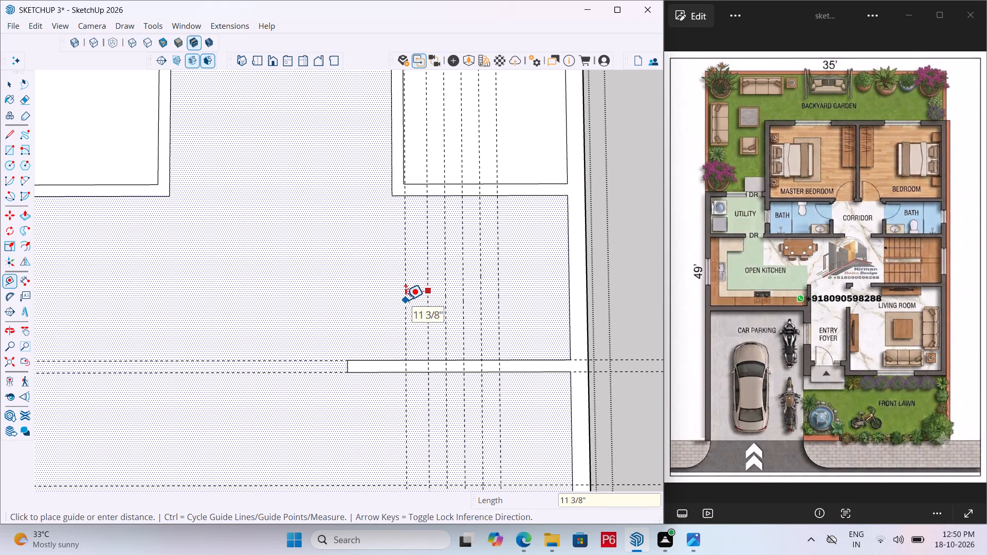
{"action": "type", "text": "9\""}
{"action": "key", "text": "Return"}
{"action": "left_click", "coordinate": [407, 312]}
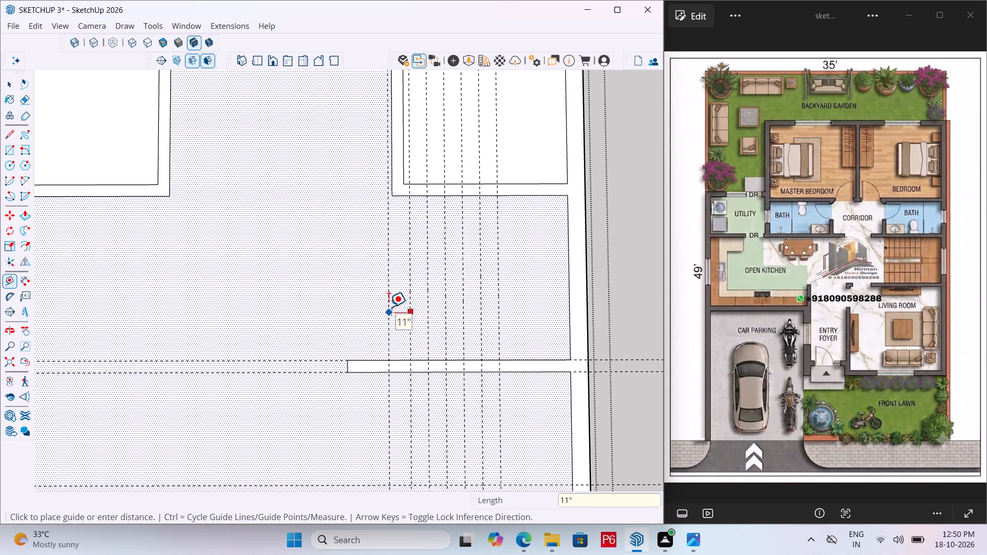
{"action": "key", "text": "9"}
{"action": "key", "text": "shift+quotedbl"}
{"action": "key", "text": "Return"}
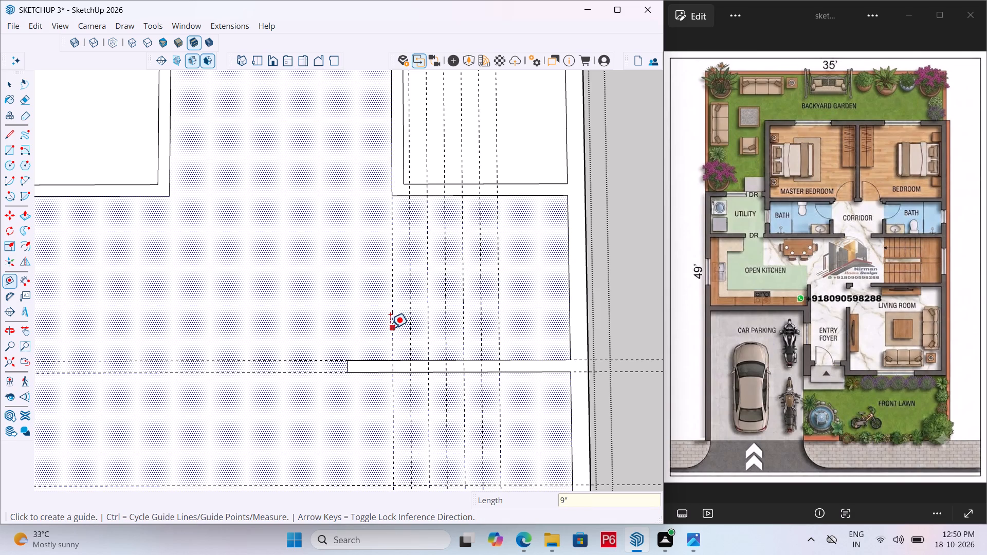
Add three more tread guides at 9" spacing, continuing to just past the free end of the staircase's front wall.
{"action": "left_click", "coordinate": [393, 328]}
{"action": "key", "text": "9"}
{"action": "key", "text": "shift+quotedbl"}
{"action": "key", "text": "Return"}
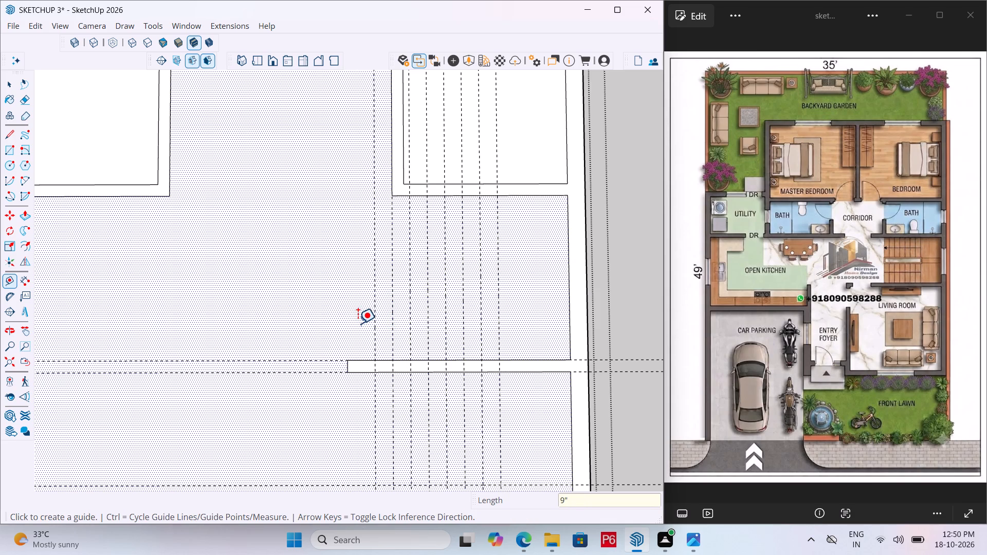
{"action": "left_click", "coordinate": [375, 323]}
{"action": "key", "text": "9"}
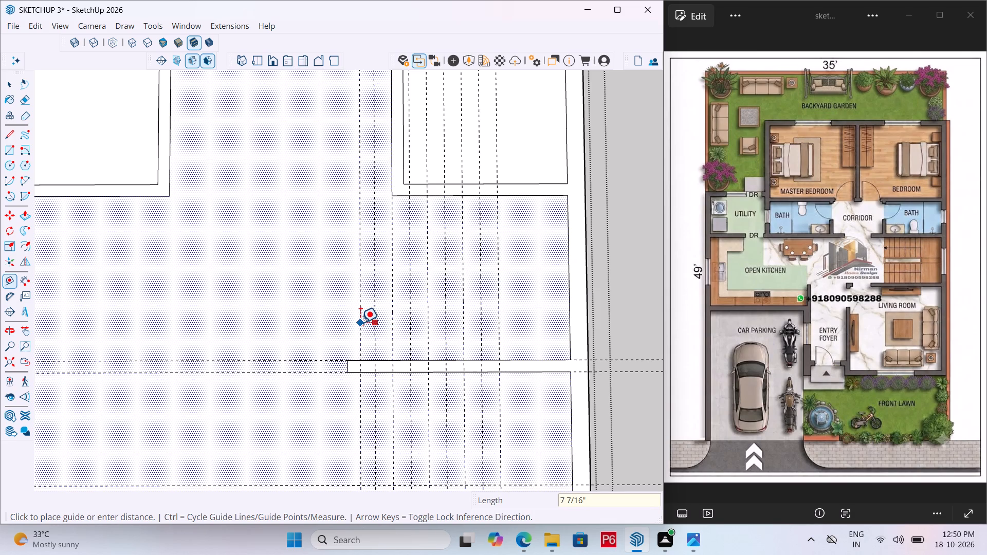
{"action": "key", "text": "shift+quotedbl"}
{"action": "key", "text": "Return"}
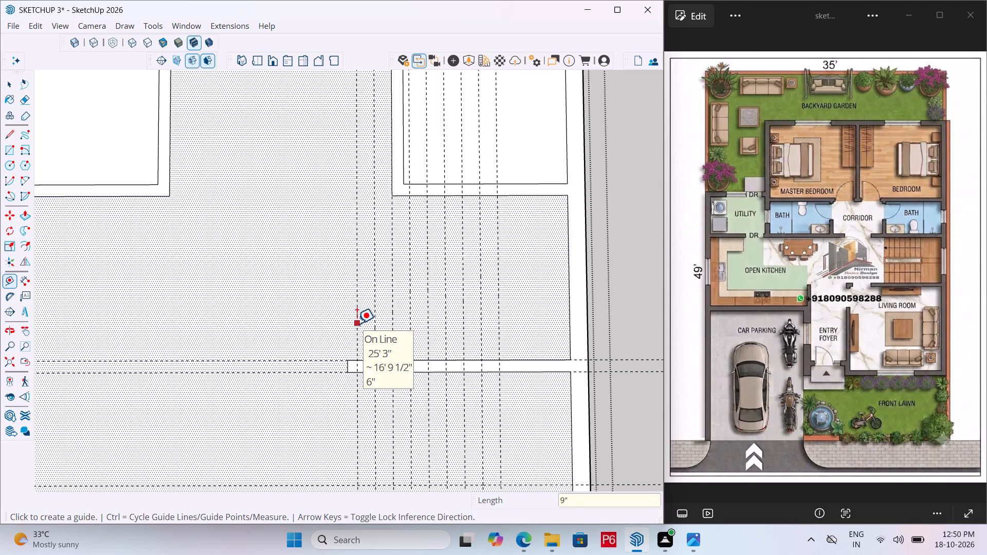
{"action": "left_click", "coordinate": [357, 324]}
{"action": "key", "text": "9"}
{"action": "key", "text": "shift+quotedbl"}
{"action": "key", "text": "Return"}
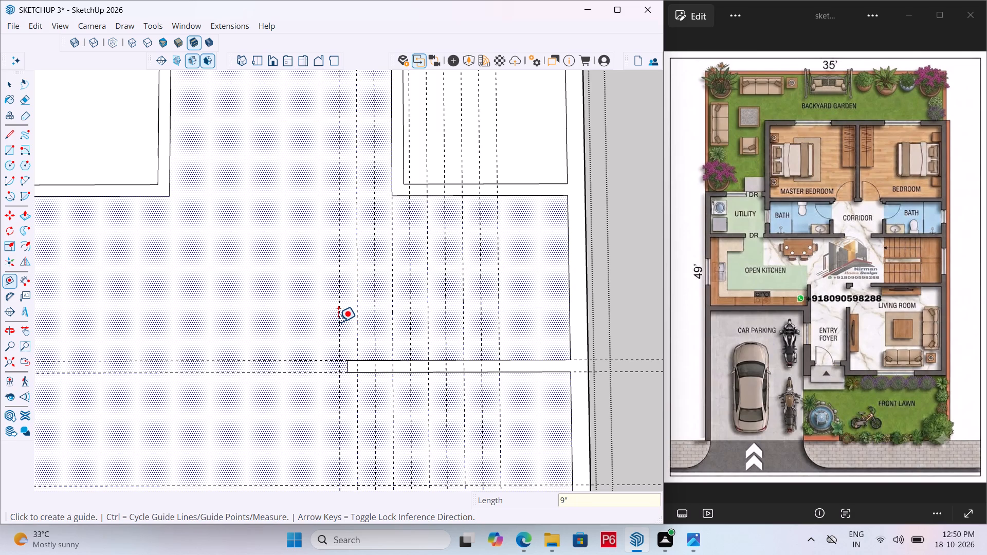
Extend the staircase front wall's free end about 4" to the outermost tread guide, and erase the old end line.
{"action": "scroll", "coordinate": [293, 404], "scroll_direction": "up", "scroll_amount": 4}
{"action": "key", "text": "Escape"}
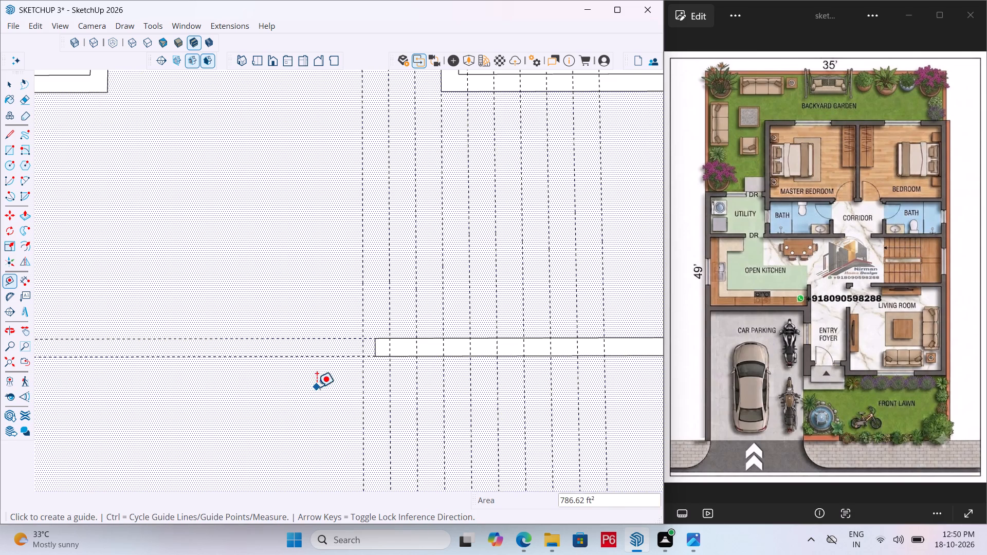
{"action": "key", "text": "l"}
{"action": "key", "text": "space"}
{"action": "key", "text": "l"}
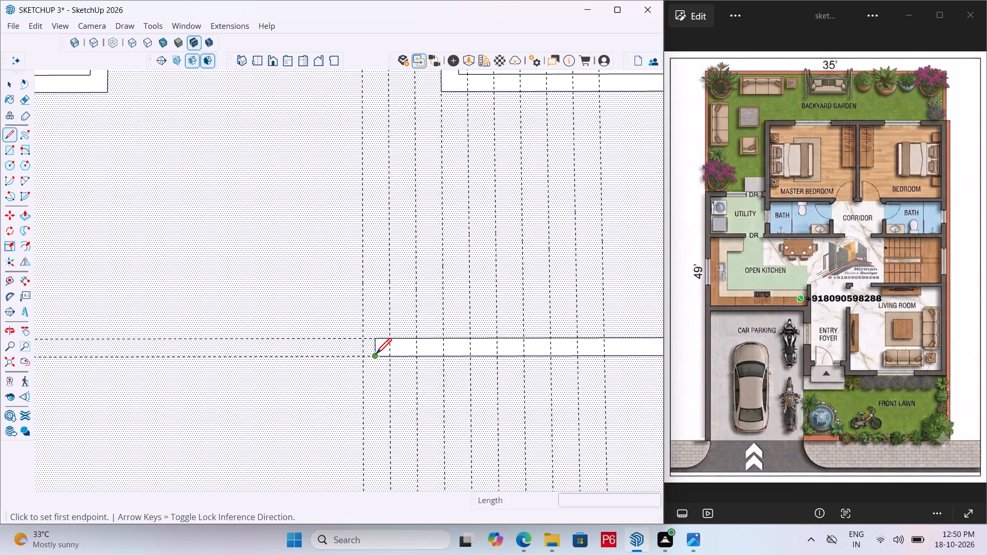
{"action": "scroll", "coordinate": [376, 356], "scroll_direction": "up", "scroll_amount": 5}
{"action": "left_click", "coordinate": [376, 357]}
{"action": "left_click_drag", "start_coordinate": [353, 358], "coordinate": [353, 353]}
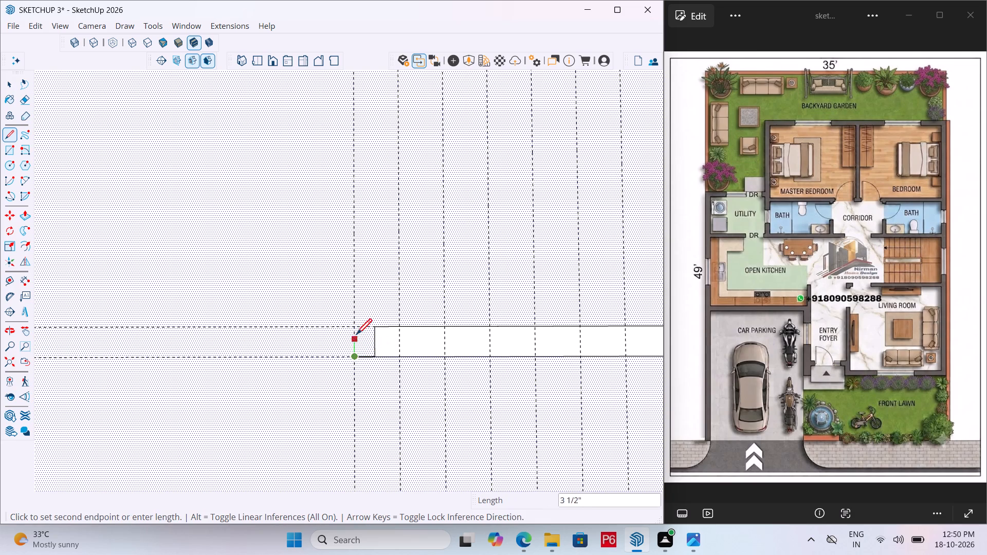
{"action": "left_click", "coordinate": [358, 329]}
{"action": "left_click", "coordinate": [371, 329]}
{"action": "key", "text": "Escape"}
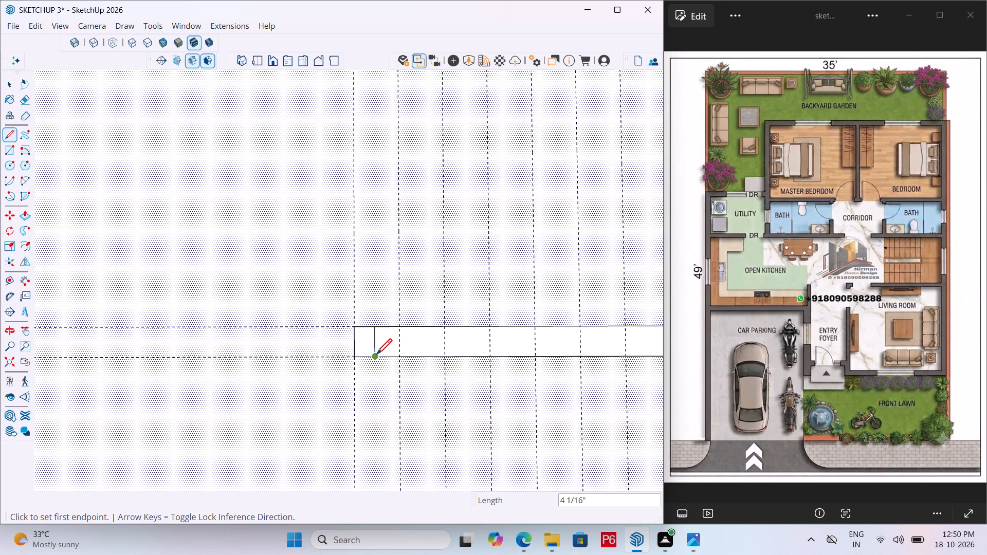
{"action": "key", "text": "r"}
{"action": "key", "text": "e"}
{"action": "left_click_drag", "start_coordinate": [380, 347], "coordinate": [373, 345]}
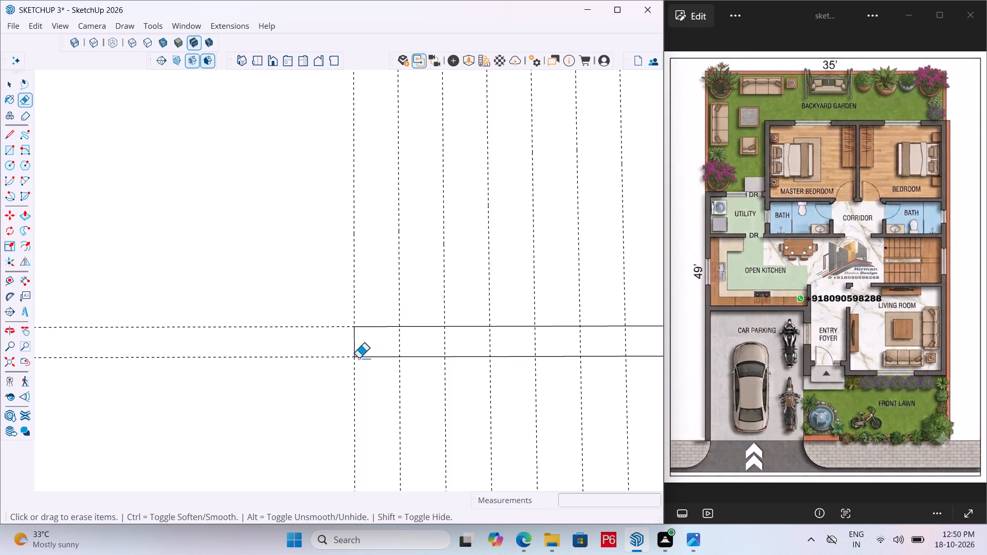
Save the model.
{"action": "scroll", "coordinate": [355, 361], "scroll_direction": "down", "scroll_amount": 3, "text": "ctrl"}
{"action": "key", "text": "ctrl+s"}
{"action": "key", "text": "ctrl+s"}
{"action": "scroll", "coordinate": [352, 364], "scroll_direction": "down", "scroll_amount": 4, "text": "ctrl"}
{"action": "key", "text": "ctrl+s"}
{"action": "key", "text": "ctrl+s"}
{"action": "scroll", "coordinate": [353, 362], "scroll_direction": "down", "scroll_amount": 3, "text": "ctrl"}
{"action": "key", "text": "ctrl+s"}
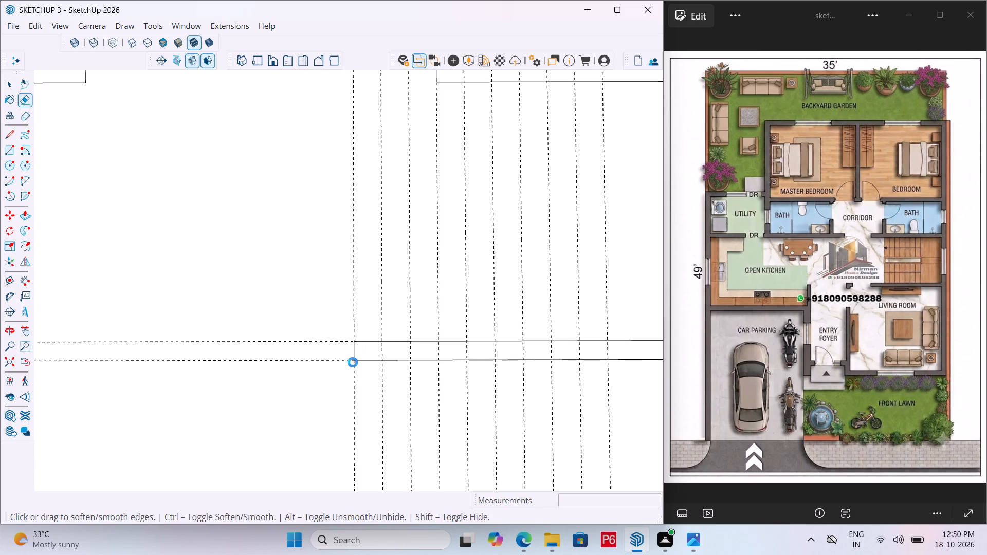
Draw the 7' landing edge along the 3' landing guide, from the bath wall to the staircase's front wall.
{"action": "scroll", "coordinate": [379, 381], "scroll_direction": "down", "scroll_amount": 2}
{"action": "scroll", "coordinate": [445, 339], "scroll_direction": "down", "scroll_amount": 5}
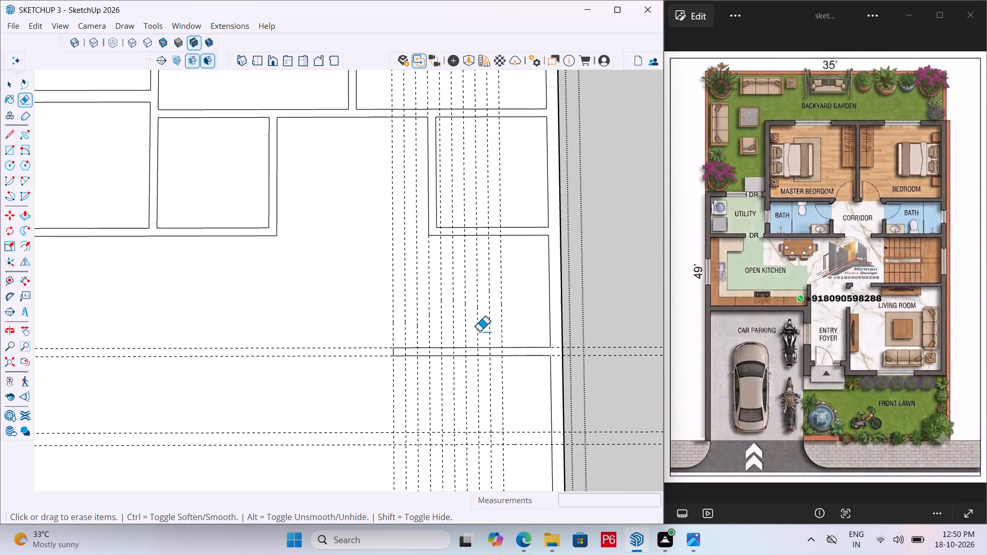
{"action": "scroll", "coordinate": [504, 317], "scroll_direction": "up", "scroll_amount": 3}
{"action": "key", "text": "space"}
{"action": "double_click", "coordinate": [528, 304]}
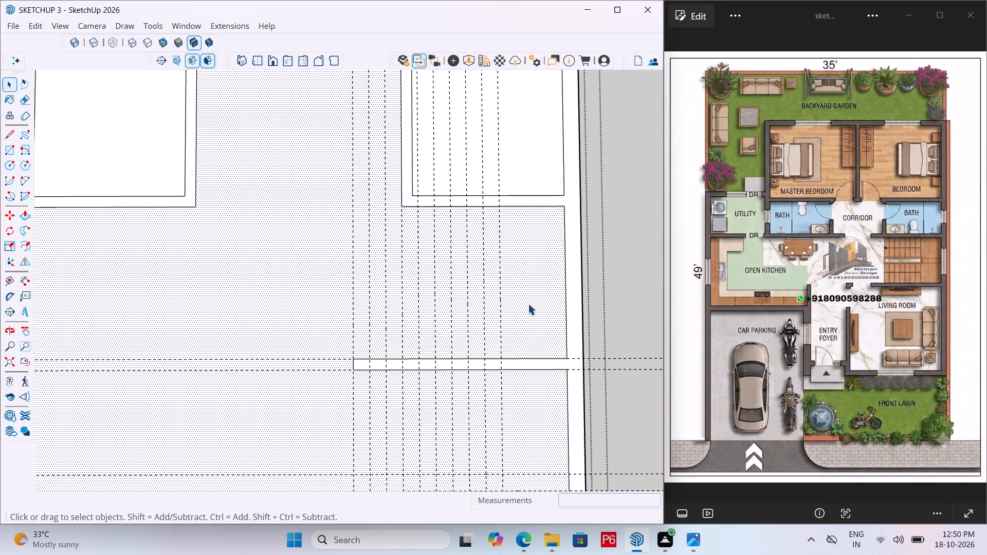
{"action": "key", "text": "l"}
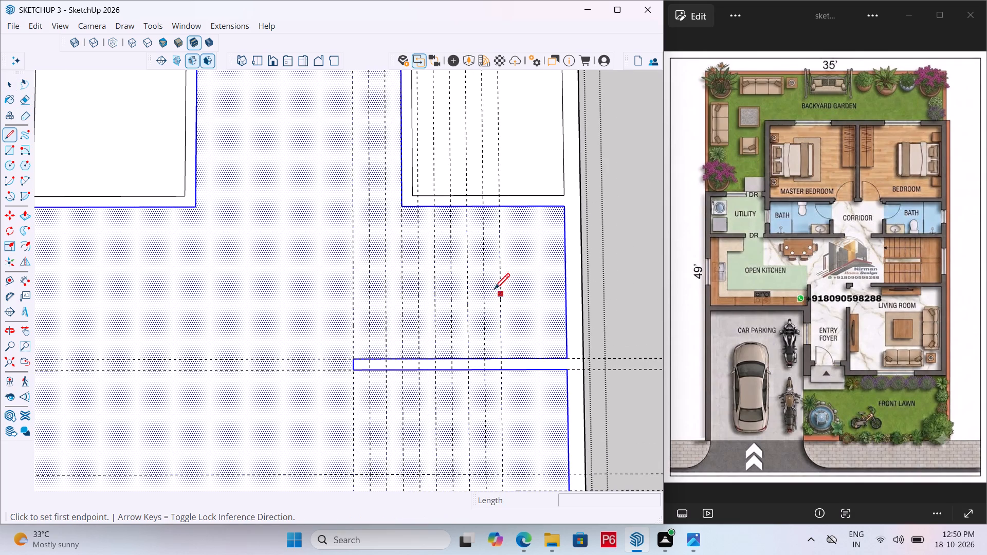
{"action": "left_click", "coordinate": [498, 208]}
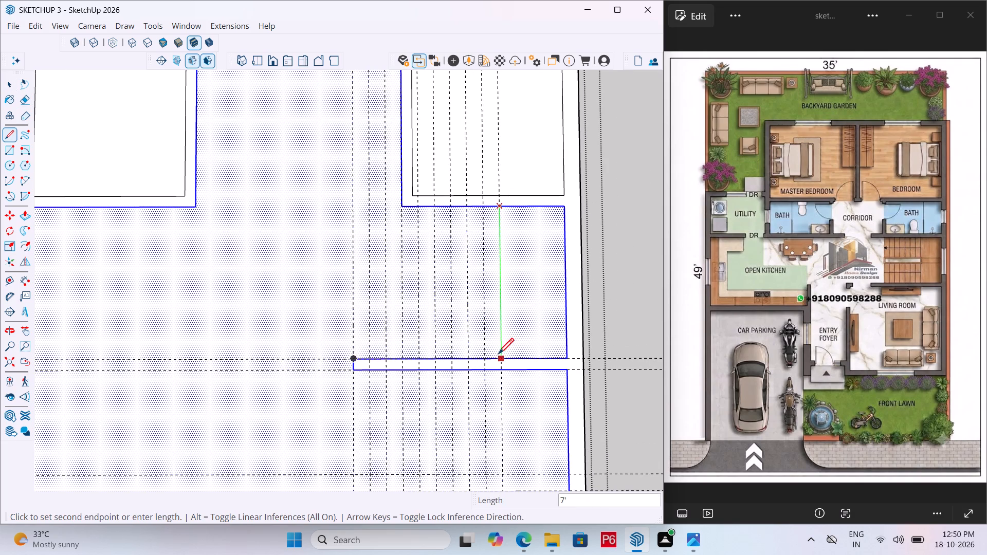
{"action": "left_click", "coordinate": [499, 357]}
Draw a 6' 9" centre line from the landing edge's midpoint to the outermost guide, and close it 3' 6" down to the front wall.
{"action": "key", "text": "l"}
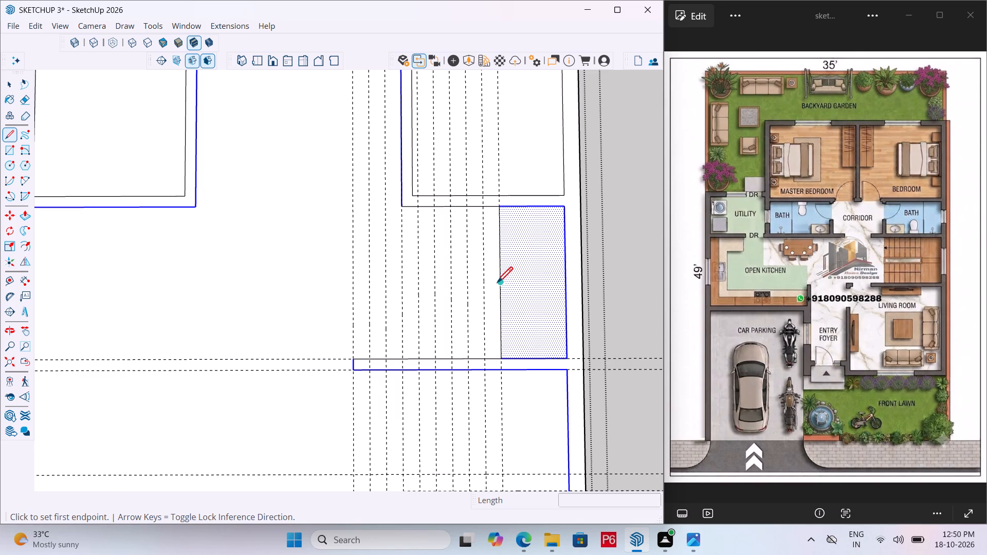
{"action": "left_click", "coordinate": [501, 285]}
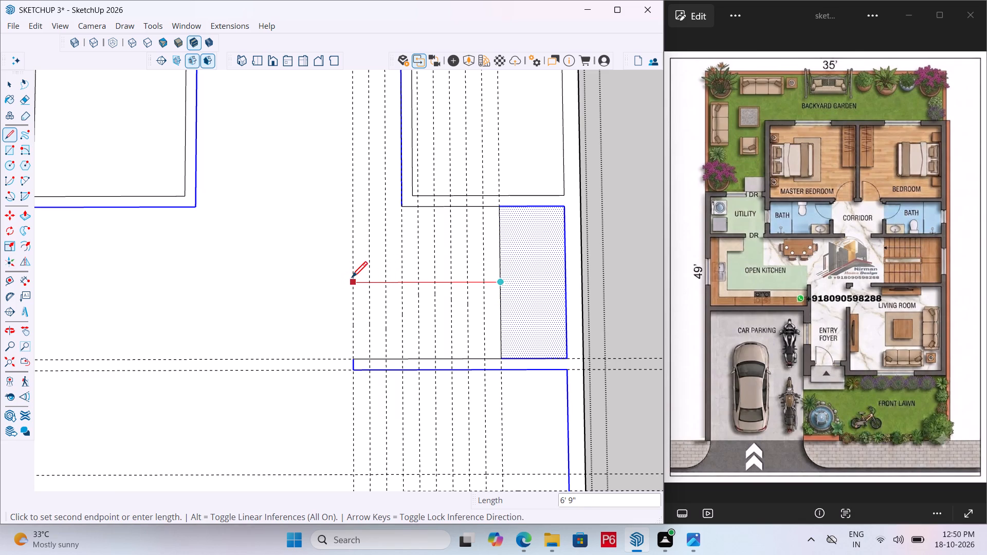
{"action": "left_click", "coordinate": [352, 279]}
{"action": "left_click", "coordinate": [351, 359]}
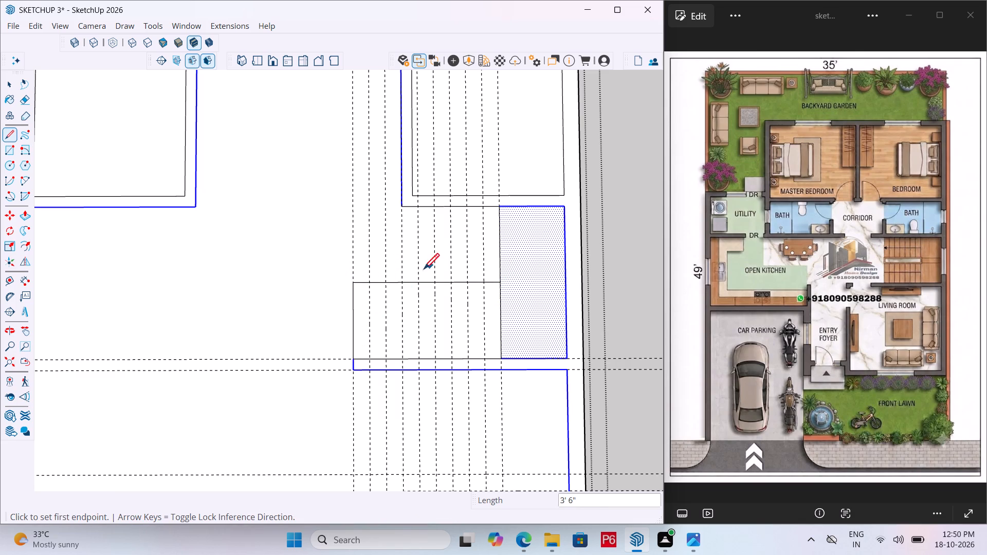
Draw six 7' tread lines on the guides between the bath wall and front wall, from beside the landing to the bath wall's outer corner.
{"action": "left_click", "coordinate": [483, 210]}
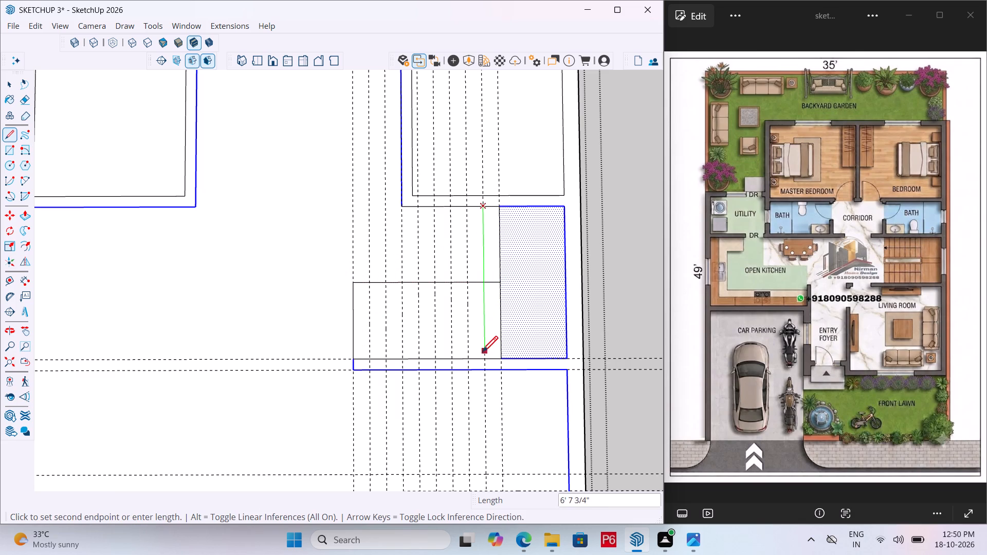
{"action": "left_click", "coordinate": [483, 357]}
{"action": "left_click", "coordinate": [464, 207]}
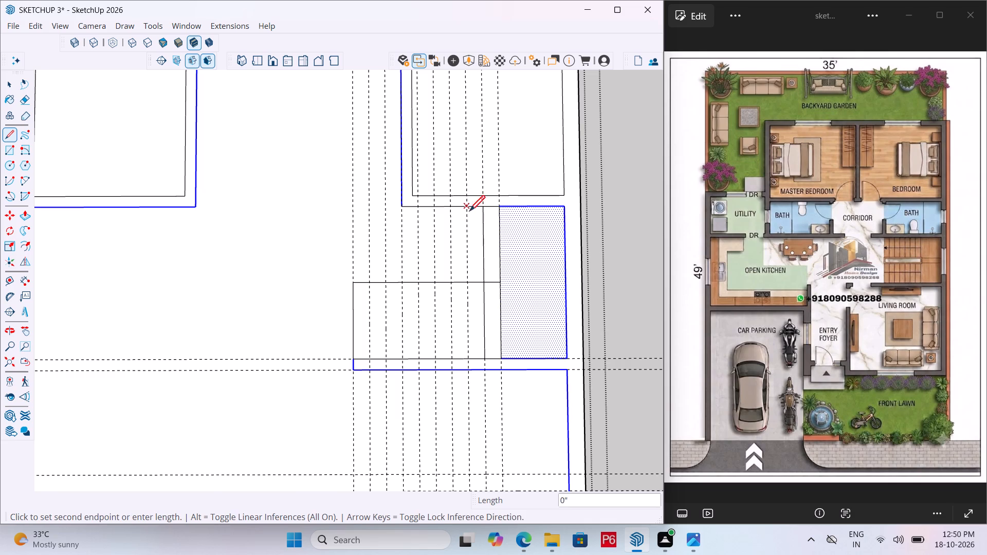
{"action": "left_click", "coordinate": [467, 358]}
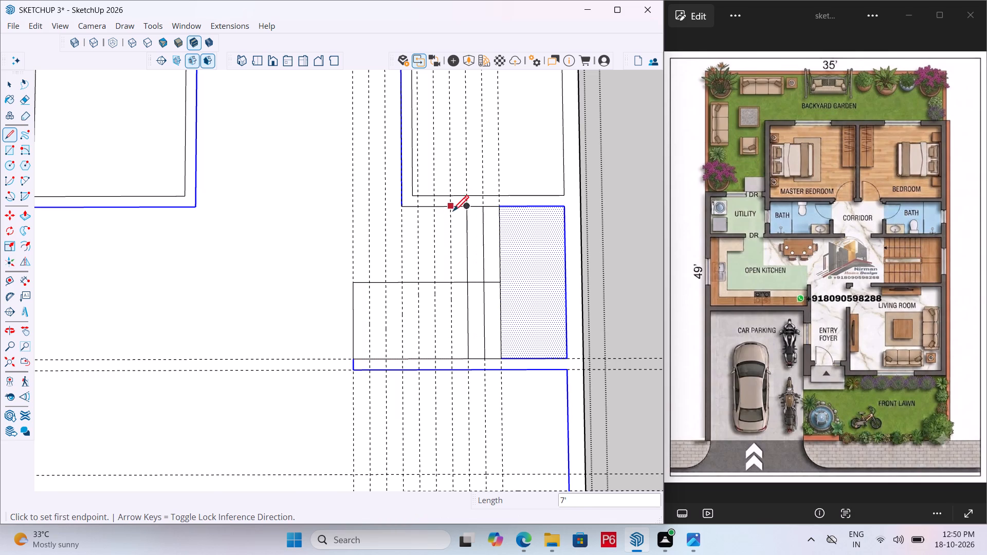
{"action": "left_click", "coordinate": [451, 209]}
{"action": "left_click", "coordinate": [453, 358]}
{"action": "left_click", "coordinate": [431, 209]}
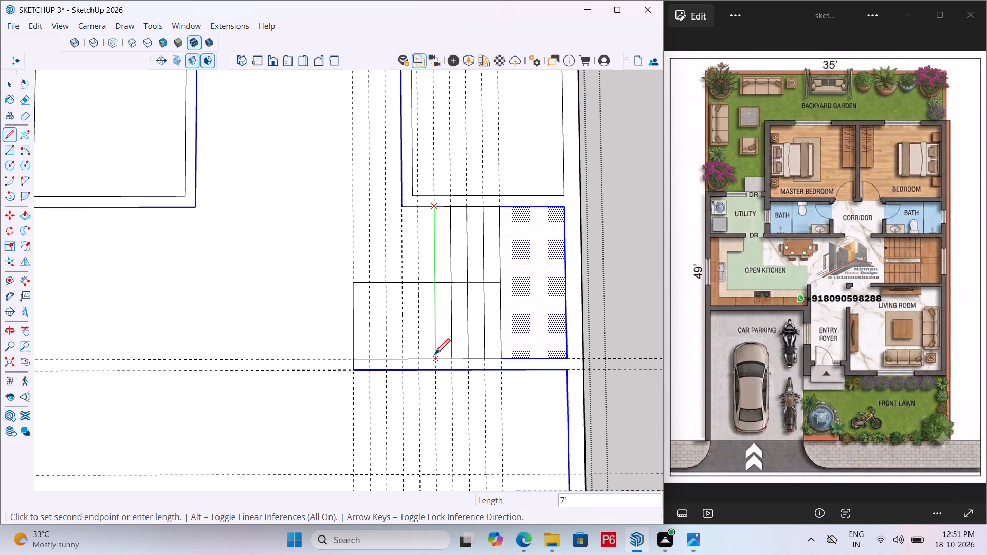
{"action": "left_click", "coordinate": [434, 356]}
{"action": "left_click", "coordinate": [416, 209]}
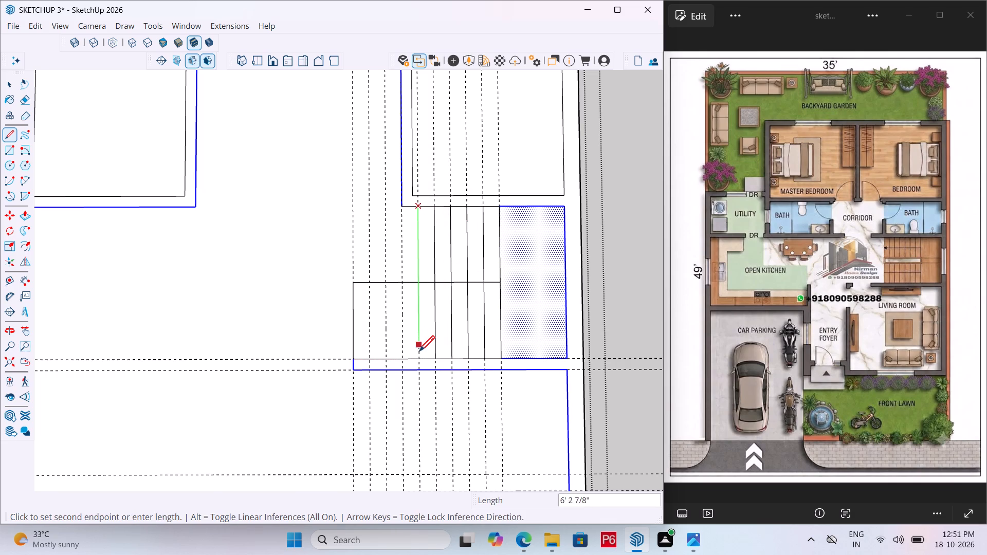
{"action": "left_click", "coordinate": [419, 361]}
{"action": "left_click", "coordinate": [403, 207]}
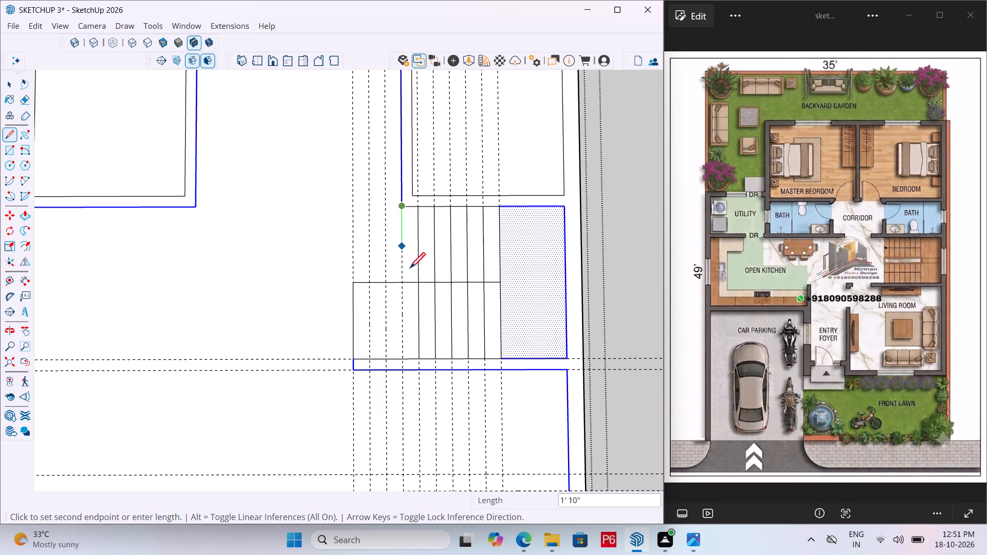
{"action": "left_click", "coordinate": [399, 359]}
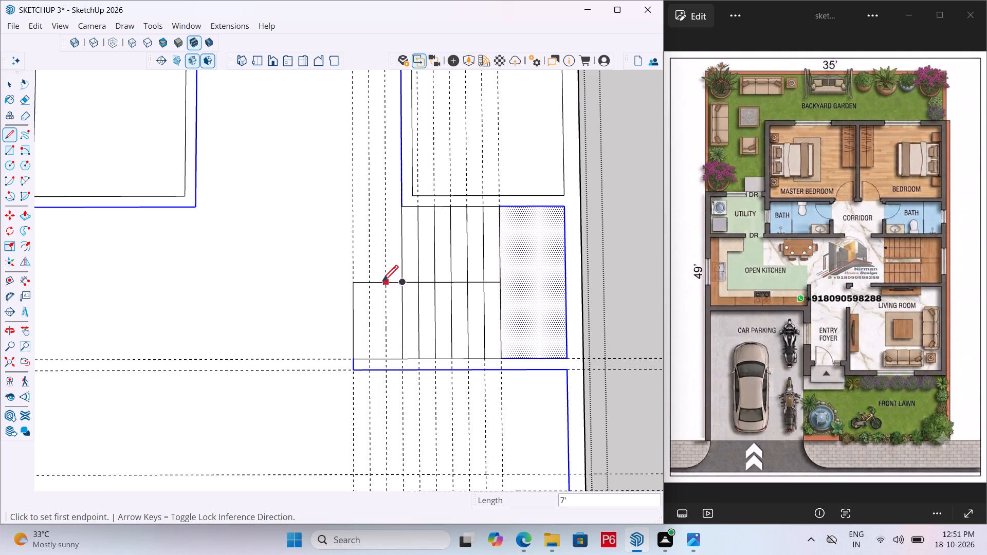
Draw the two remaining 3' 6" tread lines of the lower flight, from the centre line to the front wall.
{"action": "left_click", "coordinate": [383, 286]}
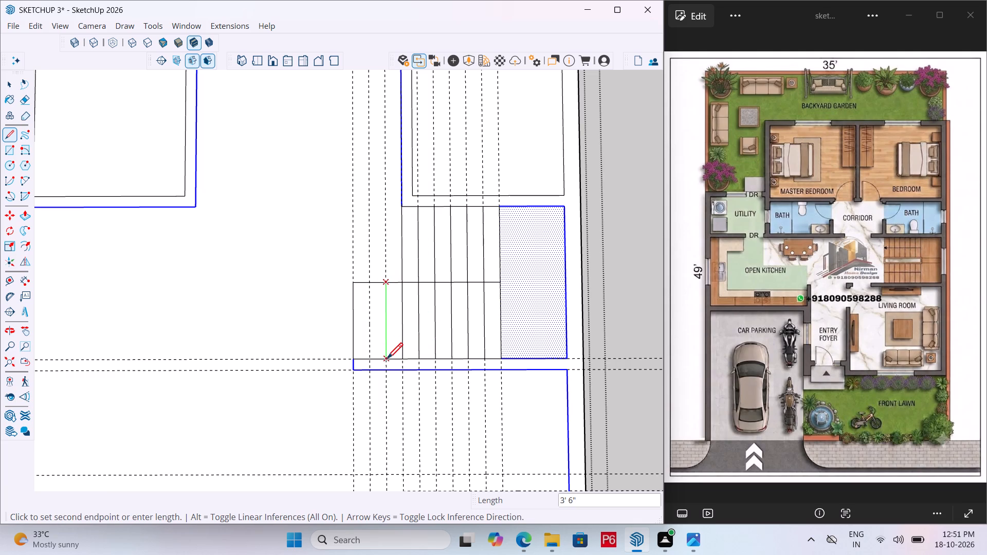
{"action": "left_click", "coordinate": [387, 360]}
{"action": "left_click", "coordinate": [369, 285]}
{"action": "left_click", "coordinate": [371, 357]}
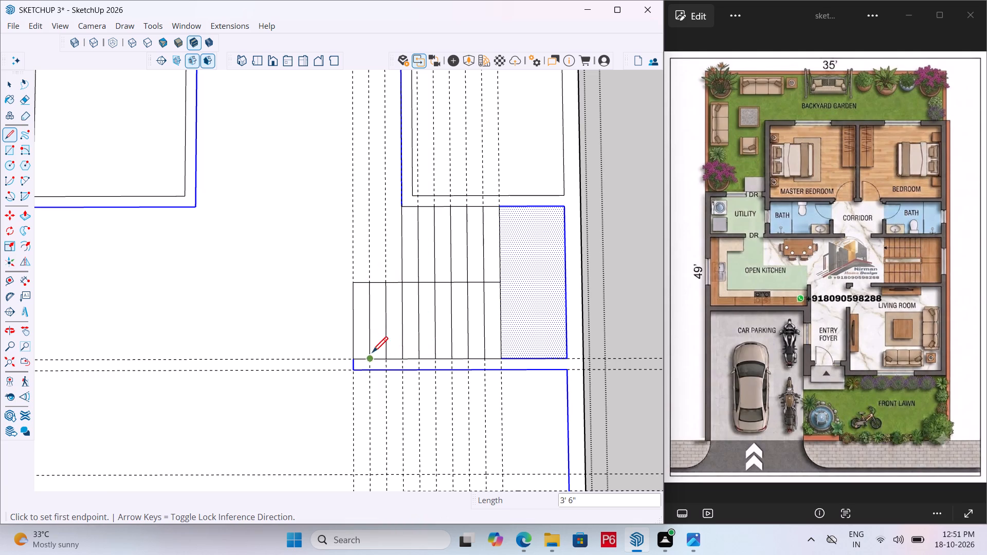
Save the model with the staircase lines.
{"action": "scroll", "coordinate": [419, 296], "scroll_direction": "down", "scroll_amount": 2}
{"action": "key", "text": "ctrl+s"}
{"action": "key", "text": "ctrl+s"}
{"action": "key", "text": "ctrl+s"}
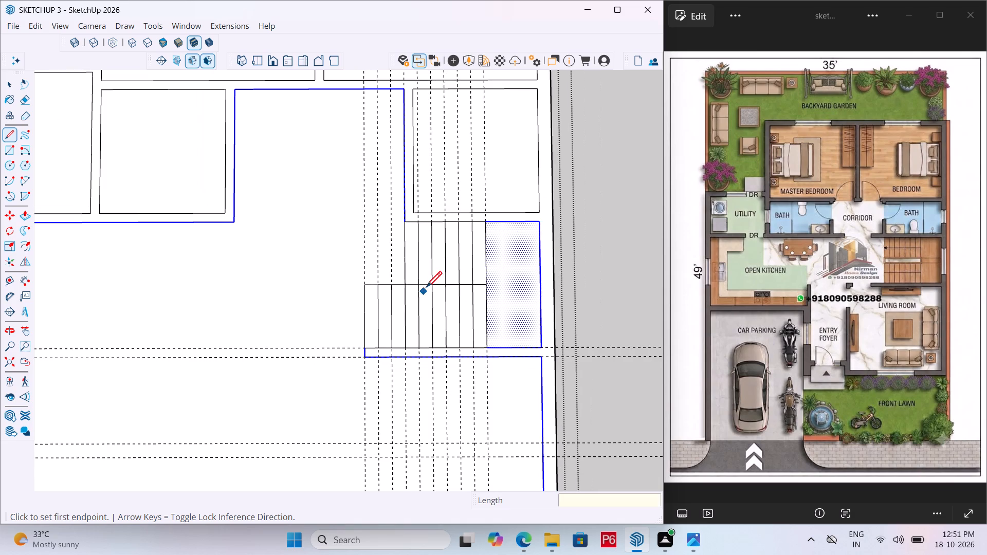
{"action": "key", "text": "ctrl+s"}
Erase all the tread and landing guides running across the staircase.
{"action": "key", "text": "e"}
{"action": "left_click_drag", "start_coordinate": [355, 234], "coordinate": [379, 236]}
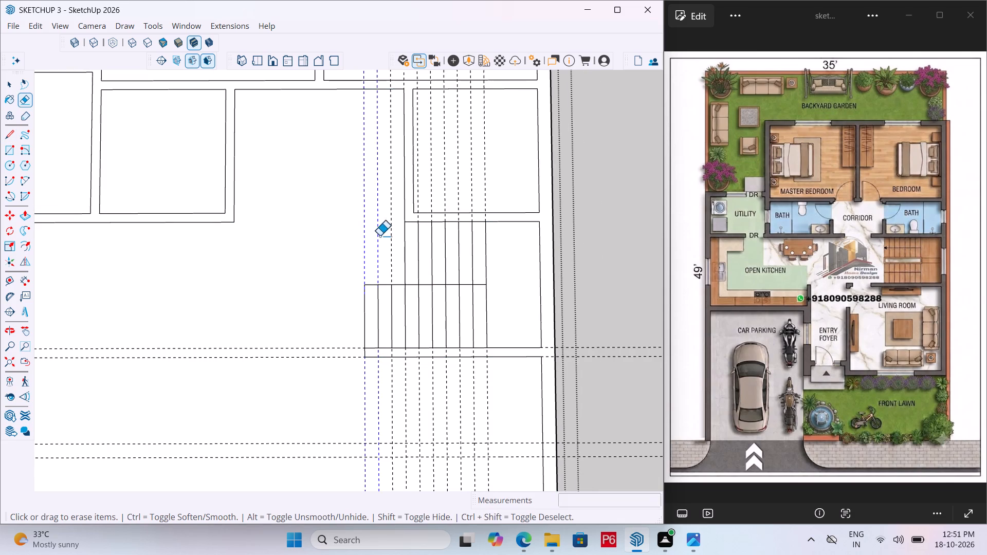
{"action": "left_click_drag", "start_coordinate": [379, 236], "coordinate": [394, 236]}
{"action": "left_click_drag", "start_coordinate": [417, 174], "coordinate": [449, 174]}
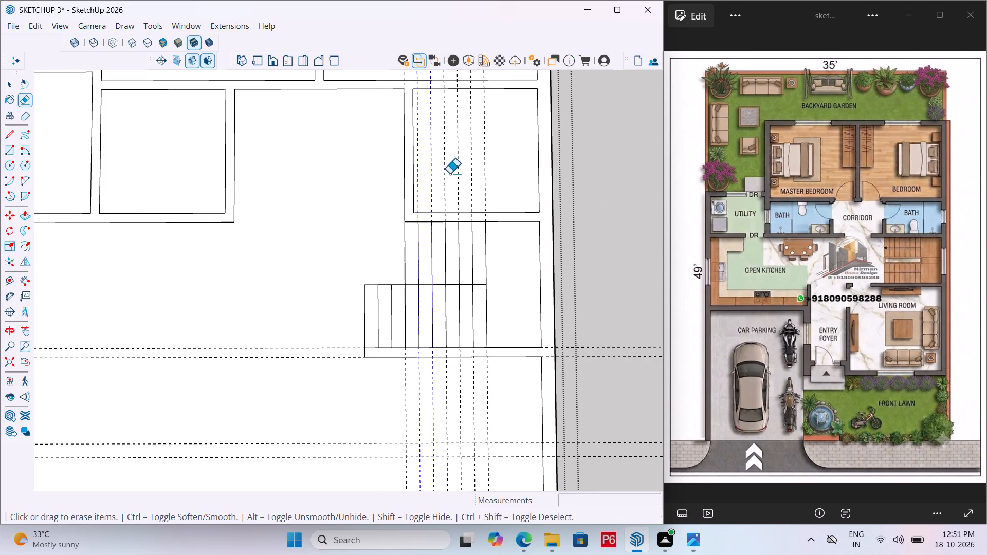
{"action": "left_click_drag", "start_coordinate": [449, 174], "coordinate": [486, 170]}
{"action": "scroll", "coordinate": [375, 163], "scroll_direction": "down", "scroll_amount": 1}
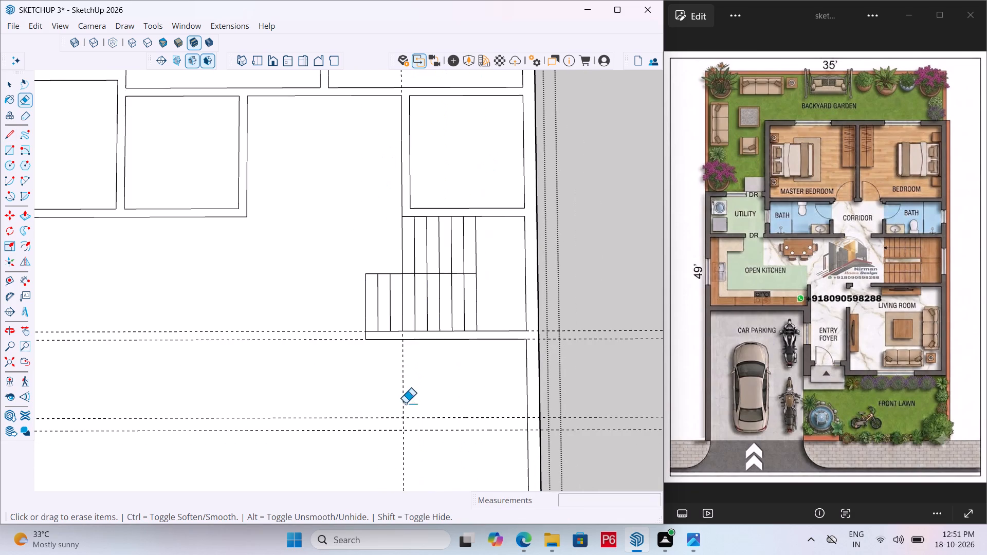
{"action": "left_click_drag", "start_coordinate": [413, 398], "coordinate": [389, 386]}
Place a guide parallel to the upper flight's end line, 2' 3" outward, in line with the front wall's free end.
{"action": "scroll", "coordinate": [507, 371], "scroll_direction": "down", "scroll_amount": 5}
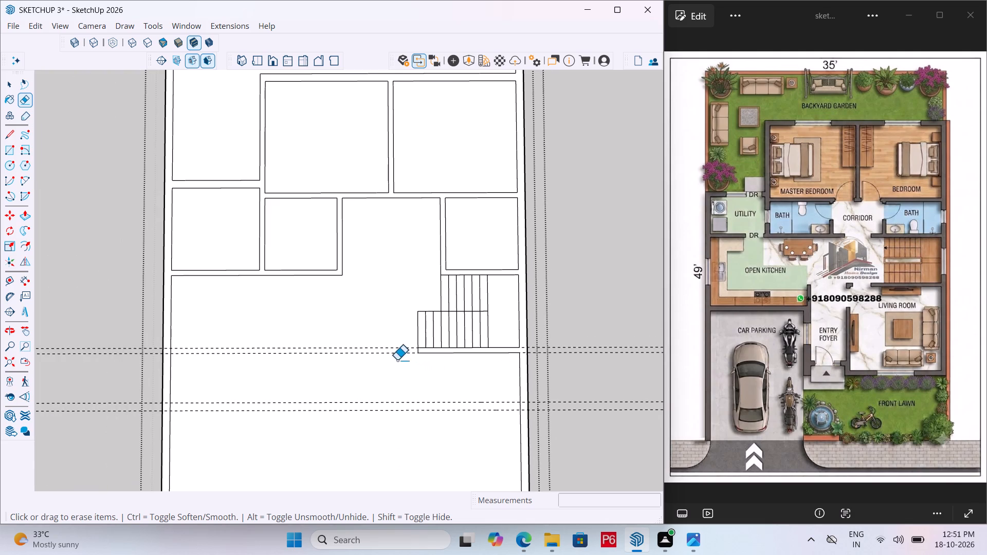
{"action": "scroll", "coordinate": [330, 359], "scroll_direction": "up", "scroll_amount": 5}
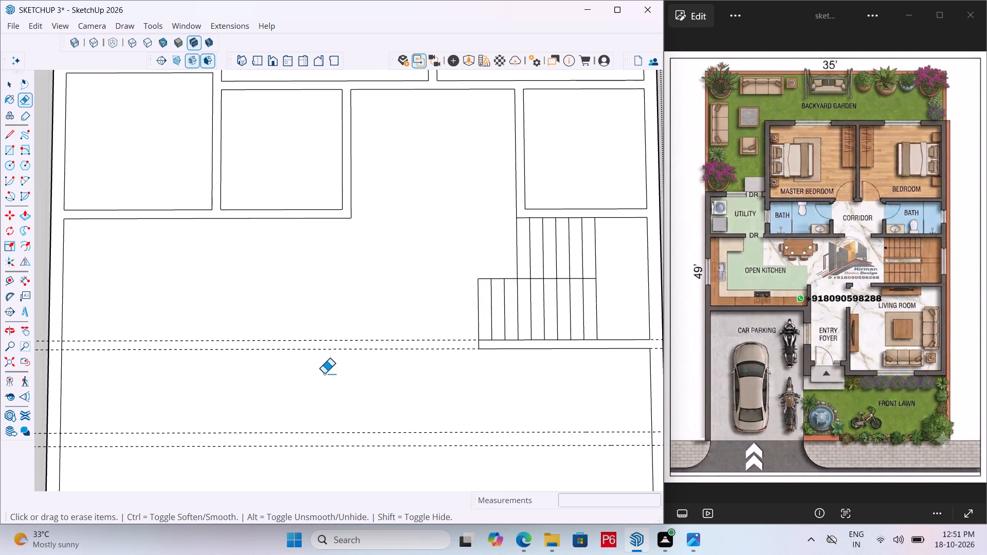
{"action": "scroll", "coordinate": [320, 377], "scroll_direction": "down", "scroll_amount": 2}
{"action": "scroll", "coordinate": [502, 232], "scroll_direction": "up", "scroll_amount": 4}
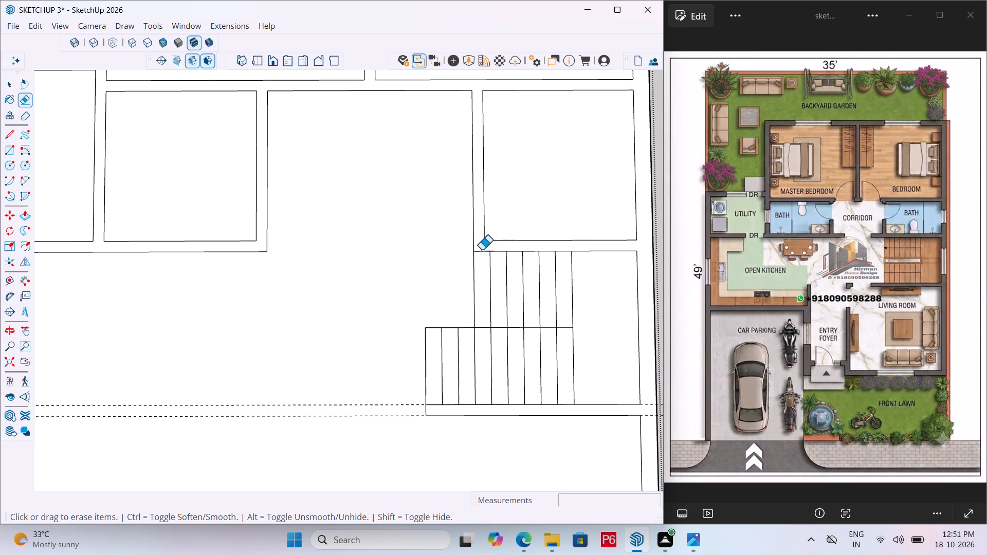
{"action": "key", "text": "t"}
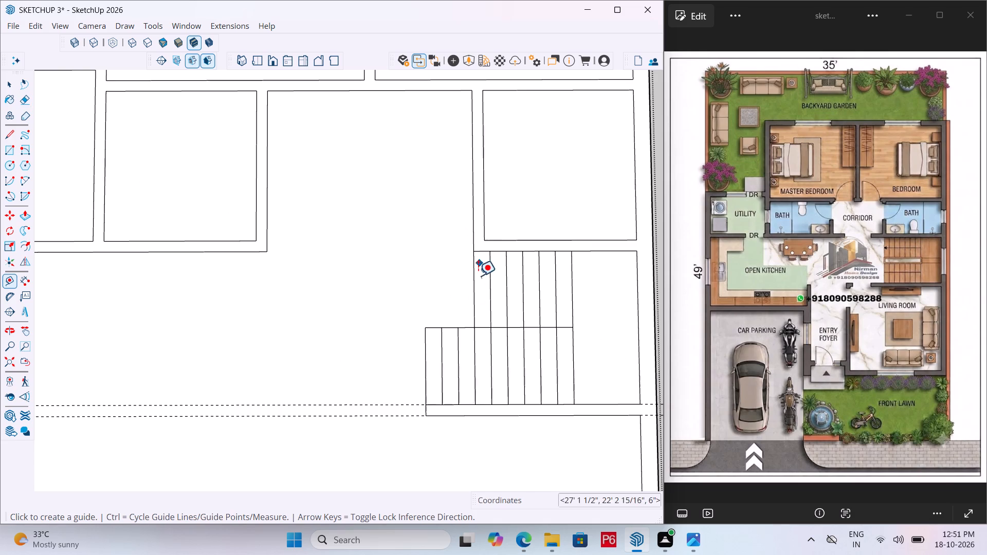
{"action": "left_click", "coordinate": [474, 304]}
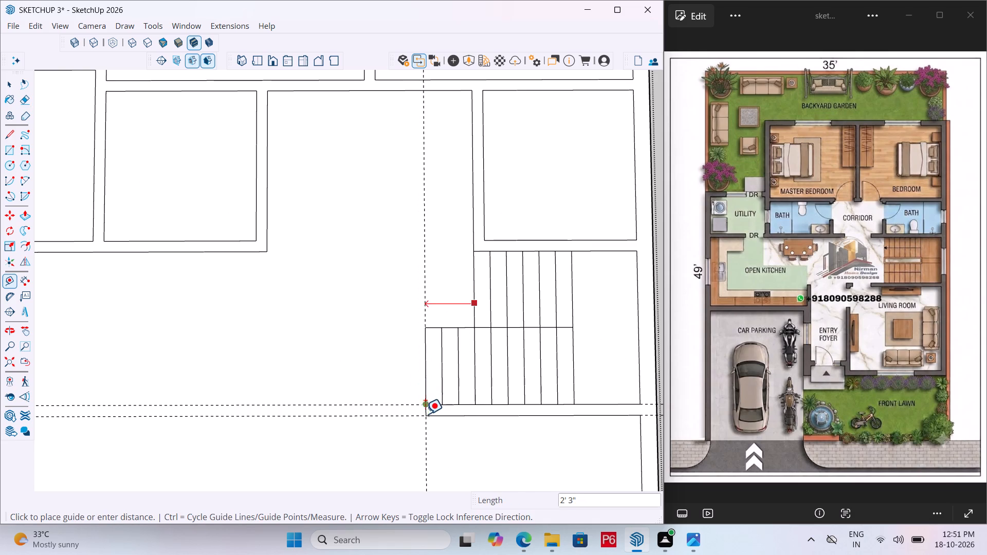
{"action": "left_click", "coordinate": [425, 415]}
{"action": "key", "text": "Escape"}
Draw a 2' 3" line from the bath wall's outer corner at the stairs across to the new guide.
{"action": "scroll", "coordinate": [435, 240], "scroll_direction": "up", "scroll_amount": 2}
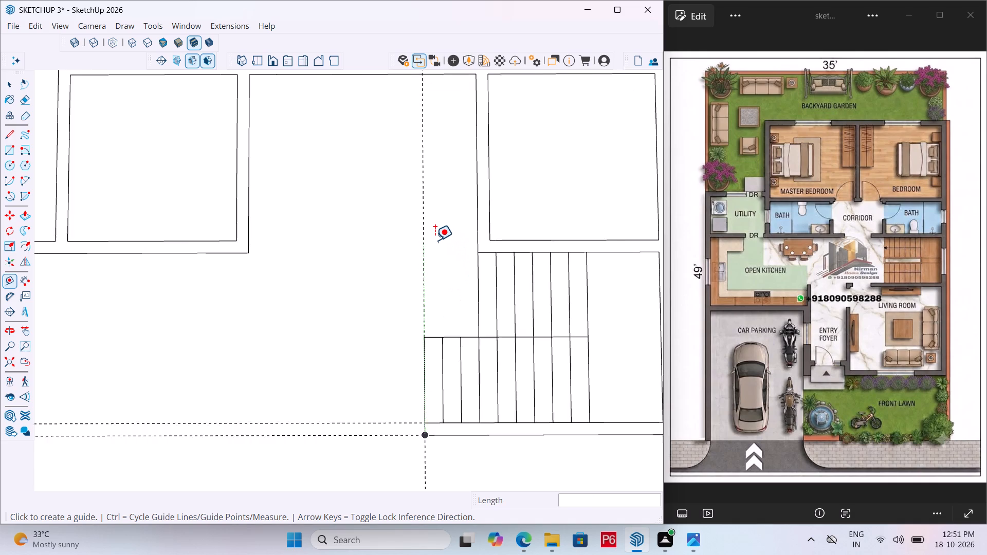
{"action": "key", "text": "l"}
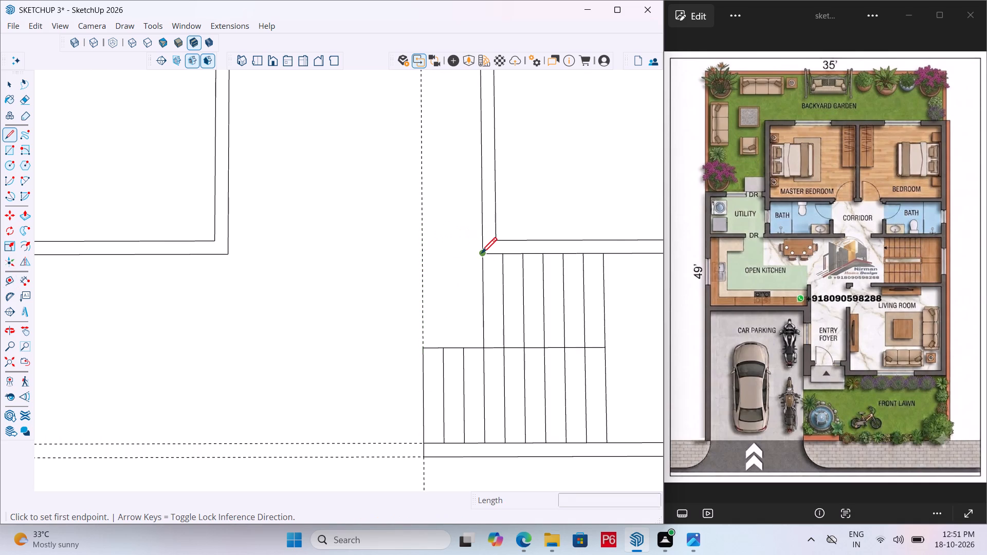
{"action": "left_click", "coordinate": [481, 255]}
{"action": "left_click", "coordinate": [420, 254]}
{"action": "key", "text": "Escape"}
Draw the second edge of the bath wall extension from the inner corner to the guide and close its free end.
{"action": "key", "text": "space"}
{"action": "key", "text": "l"}
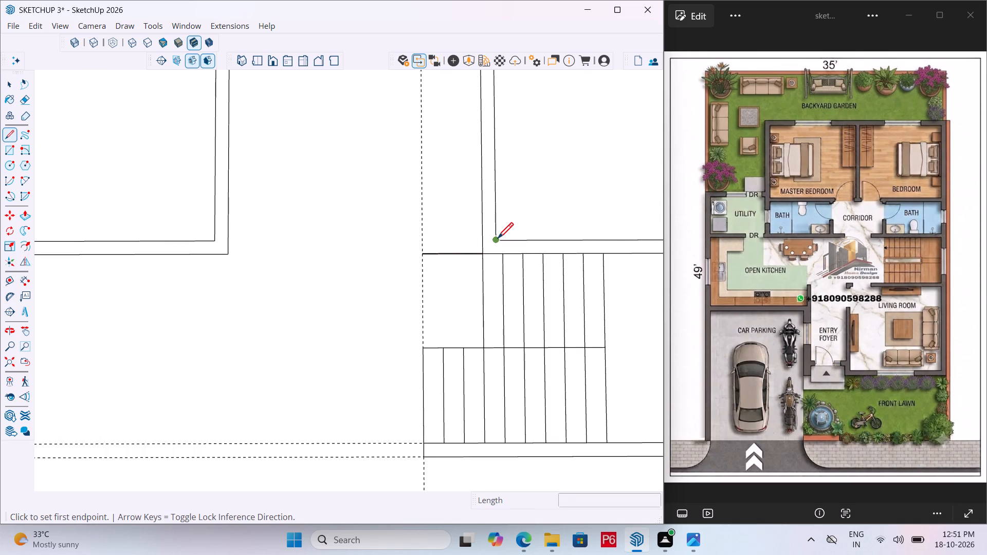
{"action": "left_click", "coordinate": [498, 240]}
{"action": "left_click", "coordinate": [422, 237]}
{"action": "key", "text": "Escape"}
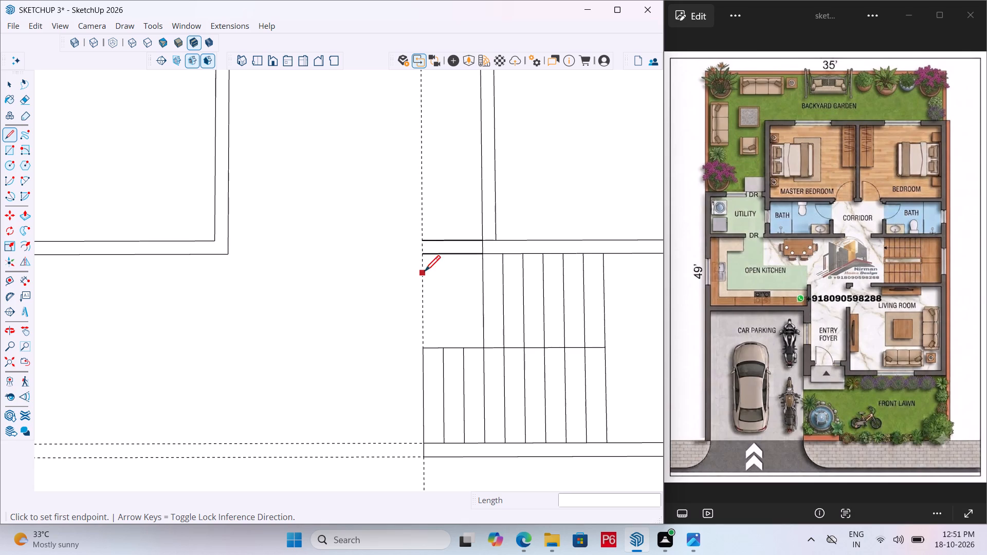
{"action": "left_click_drag", "start_coordinate": [420, 254], "coordinate": [421, 248]}
{"action": "left_click", "coordinate": [423, 237]}
{"action": "key", "text": "Escape"}
Erase the leftover lines crossing the junction between the bath wall and its new extension.
{"action": "scroll", "coordinate": [452, 235], "scroll_direction": "down", "scroll_amount": 2}
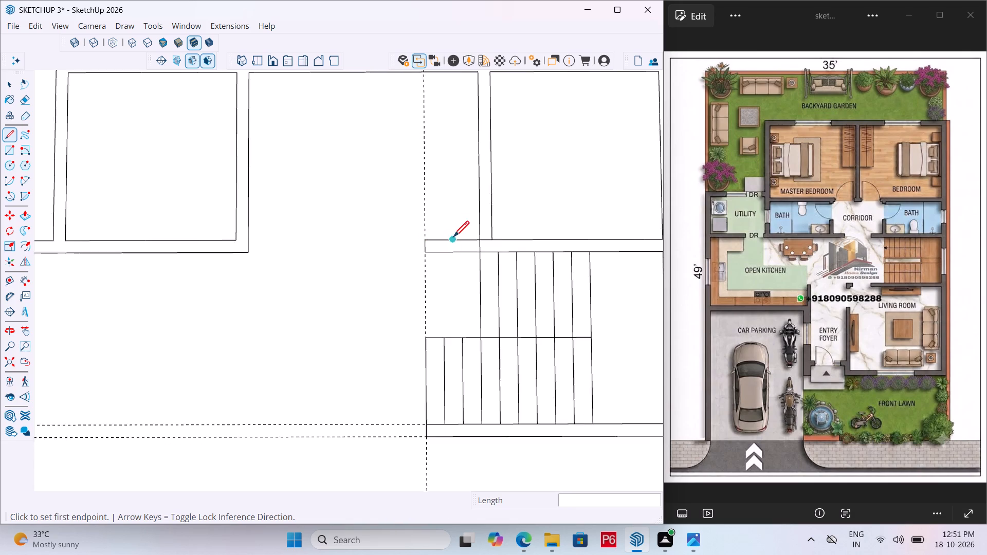
{"action": "key", "text": "e"}
{"action": "scroll", "coordinate": [477, 244], "scroll_direction": "up", "scroll_amount": 4}
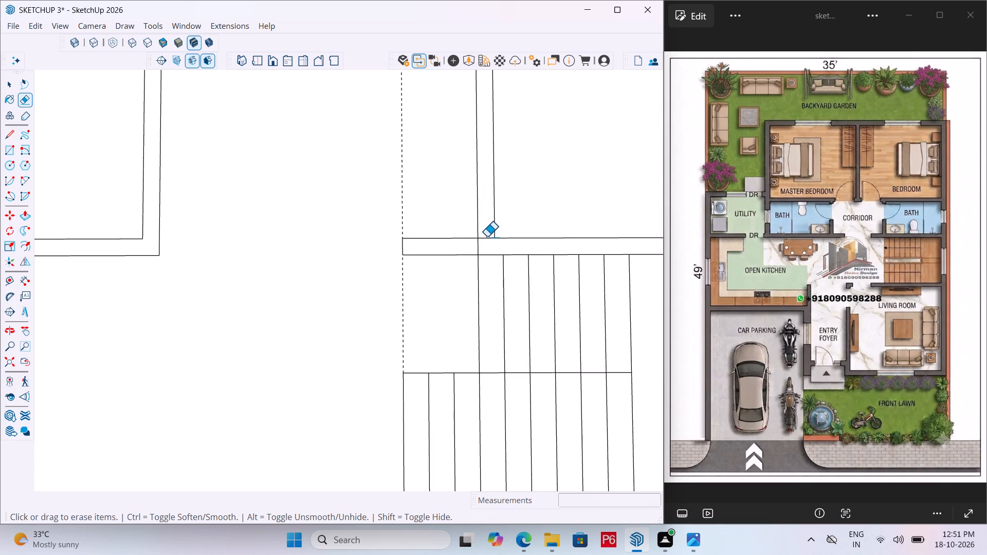
{"action": "double_click", "coordinate": [487, 237]}
{"action": "left_click", "coordinate": [479, 244]}
{"action": "left_click", "coordinate": [476, 245]}
{"action": "scroll", "coordinate": [496, 253], "scroll_direction": "down", "scroll_amount": 4}
Save the model with the bath wall extension.
{"action": "key", "text": "ctrl+s"}
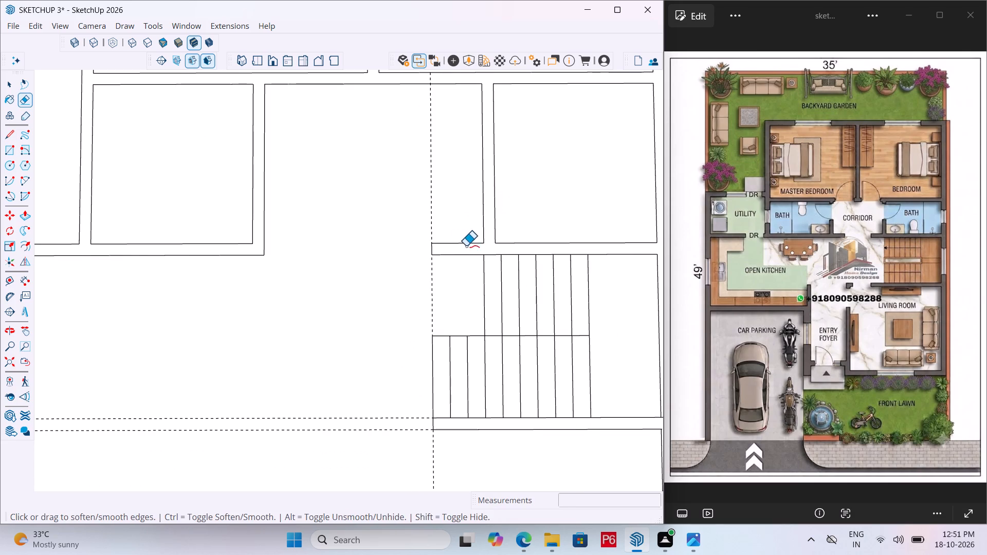
{"action": "key", "text": "ctrl+s"}
{"action": "key", "text": "ctrl+s"}
Erase the guide running along the free ends of the bath wall extension and the staircase.
{"action": "left_click_drag", "start_coordinate": [441, 208], "coordinate": [413, 204]}
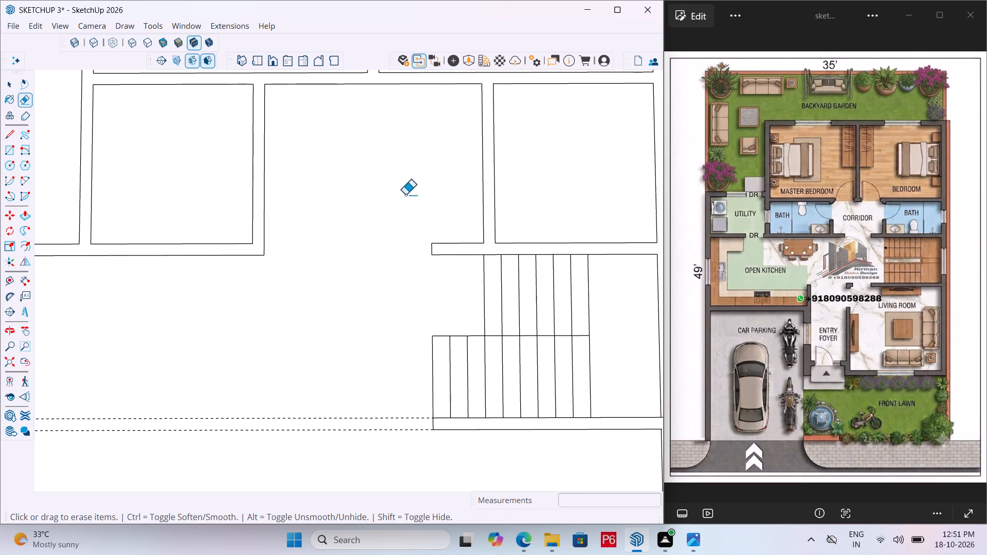
Draw a wall extension about 1' 8" long and 6" thick from the opposite bath's corridor-side corner toward the stairs.
{"action": "scroll", "coordinate": [437, 189], "scroll_direction": "down", "scroll_amount": 3}
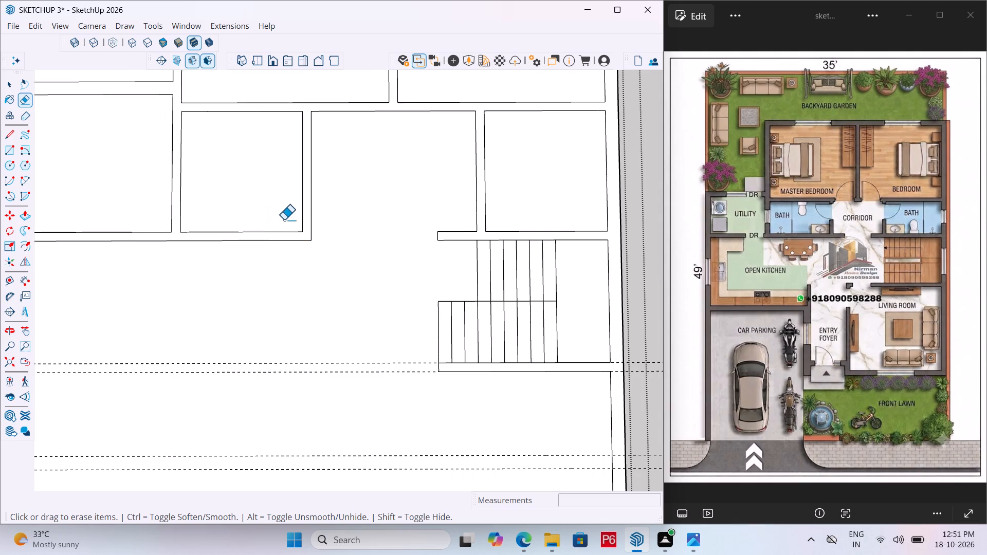
{"action": "scroll", "coordinate": [291, 229], "scroll_direction": "up", "scroll_amount": 7}
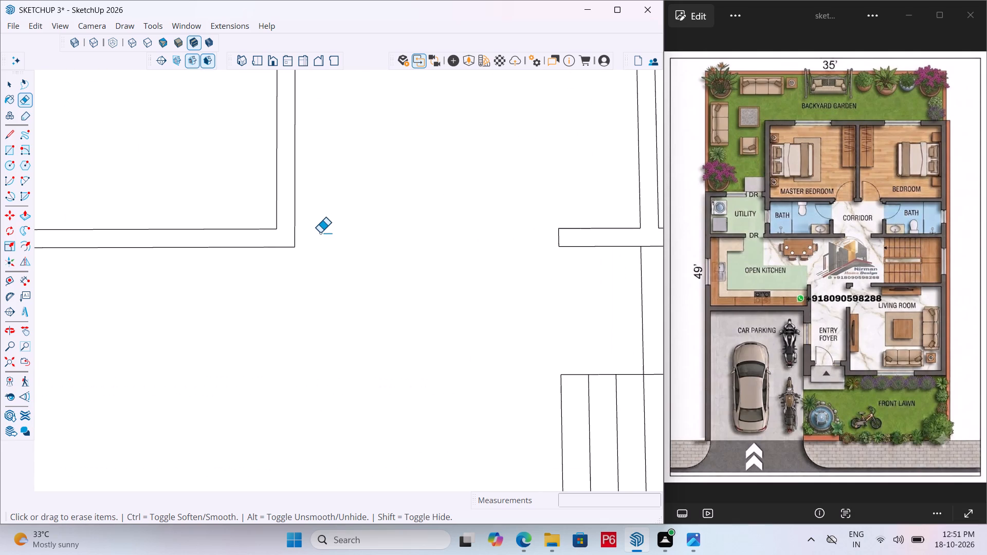
{"action": "key", "text": "l"}
{"action": "left_click", "coordinate": [296, 247]}
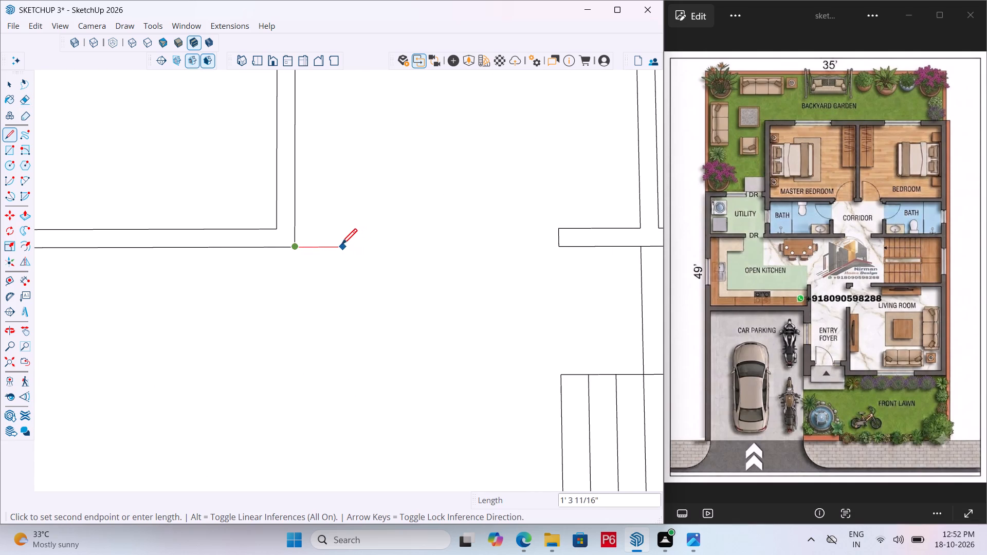
{"action": "left_click_drag", "start_coordinate": [357, 247], "coordinate": [358, 243]}
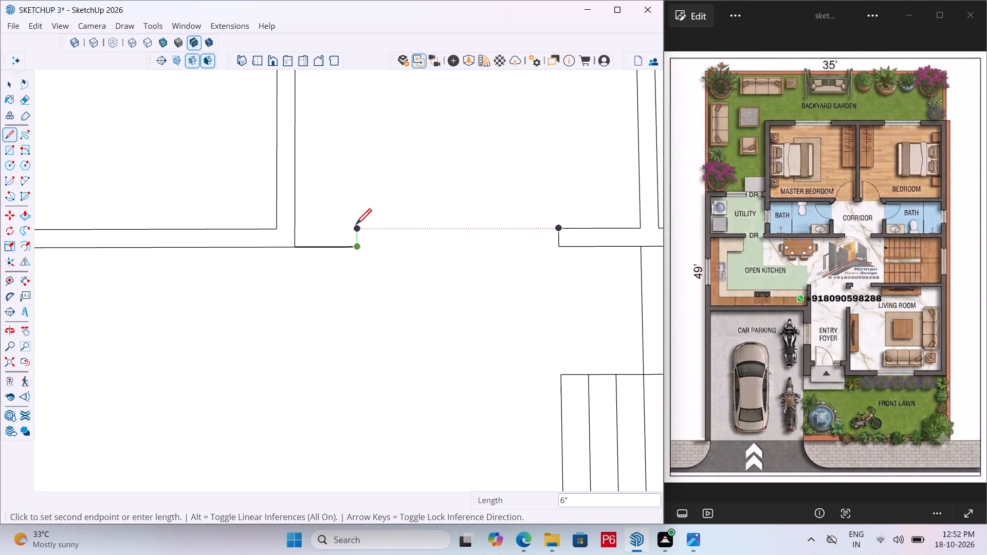
{"action": "left_click", "coordinate": [356, 227]}
{"action": "left_click", "coordinate": [298, 226]}
{"action": "key", "text": "Escape"}
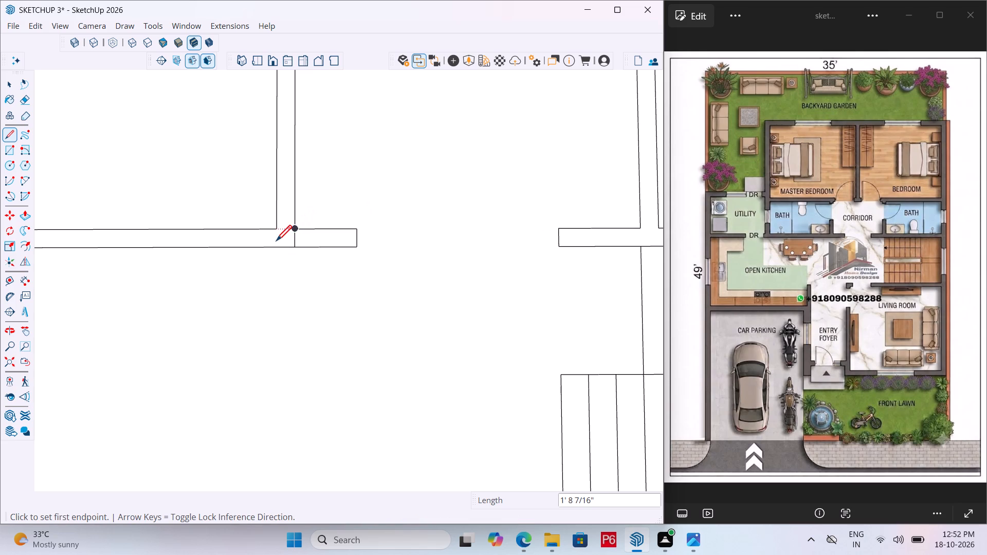
Erase the leftover line crossing the junction between the opposite bath's wall and its new extension.
{"action": "scroll", "coordinate": [276, 244], "scroll_direction": "up", "scroll_amount": 2}
{"action": "key", "text": "e"}
{"action": "left_click", "coordinate": [301, 239]}
{"action": "left_click", "coordinate": [295, 237]}
{"action": "scroll", "coordinate": [284, 227], "scroll_direction": "down", "scroll_amount": 3, "text": "ctrl"}
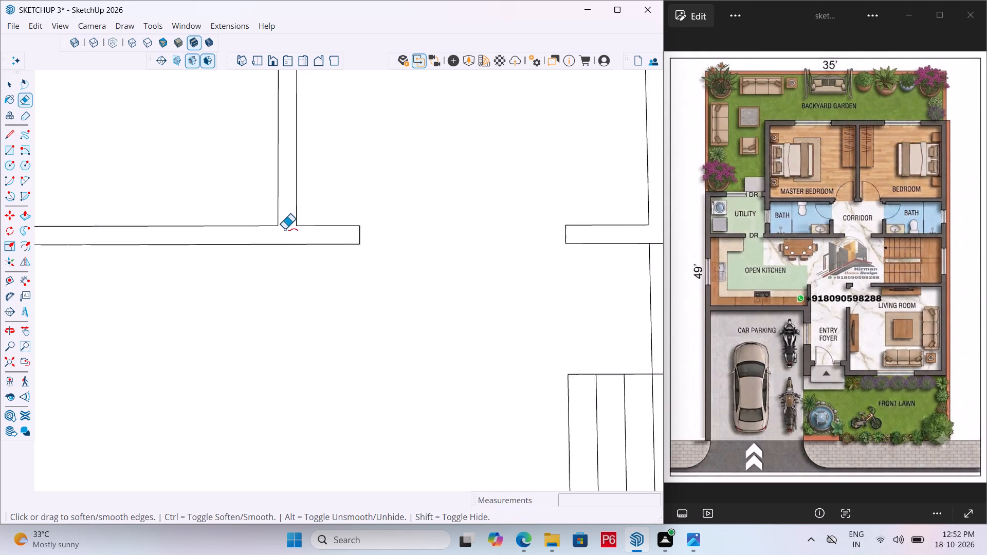
Save the model with both bath wall extensions.
{"action": "scroll", "coordinate": [284, 229], "scroll_direction": "down", "scroll_amount": 1, "text": "ctrl"}
{"action": "key", "text": "ctrl+s"}
{"action": "scroll", "coordinate": [306, 226], "scroll_direction": "down", "scroll_amount": 5, "text": "ctrl"}
{"action": "key", "text": "ctrl+s"}
{"action": "key", "text": "ctrl+s"}
{"action": "key", "text": "ctrl+s"}
{"action": "scroll", "coordinate": [364, 225], "scroll_direction": "down", "scroll_amount": 5, "text": "ctrl"}
{"action": "key", "text": "ctrl+s"}
{"action": "key", "text": "ctrl+s"}
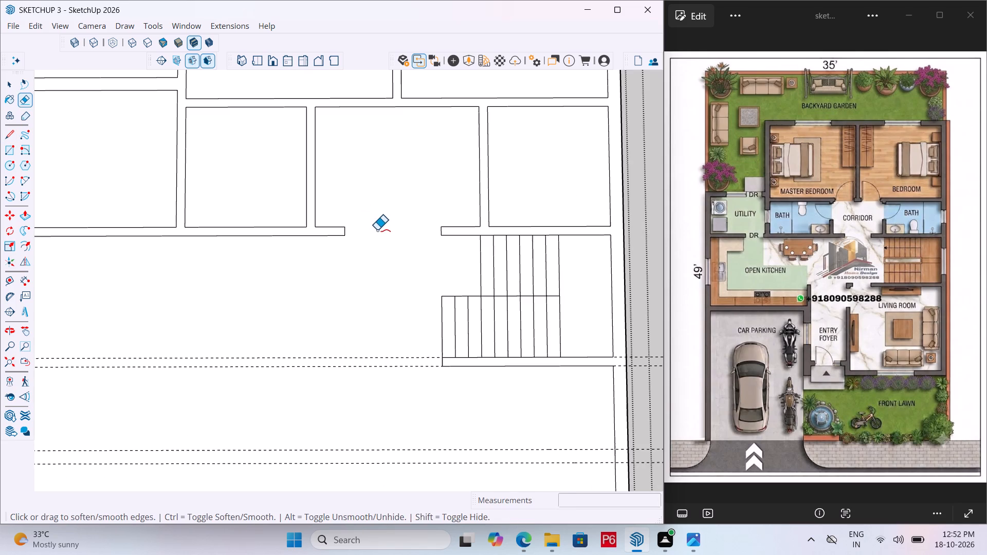
{"action": "key", "text": "ctrl+s"}
{"action": "key", "text": "ctrl+s"}
{"action": "scroll", "coordinate": [380, 230], "scroll_direction": "down", "scroll_amount": 2}
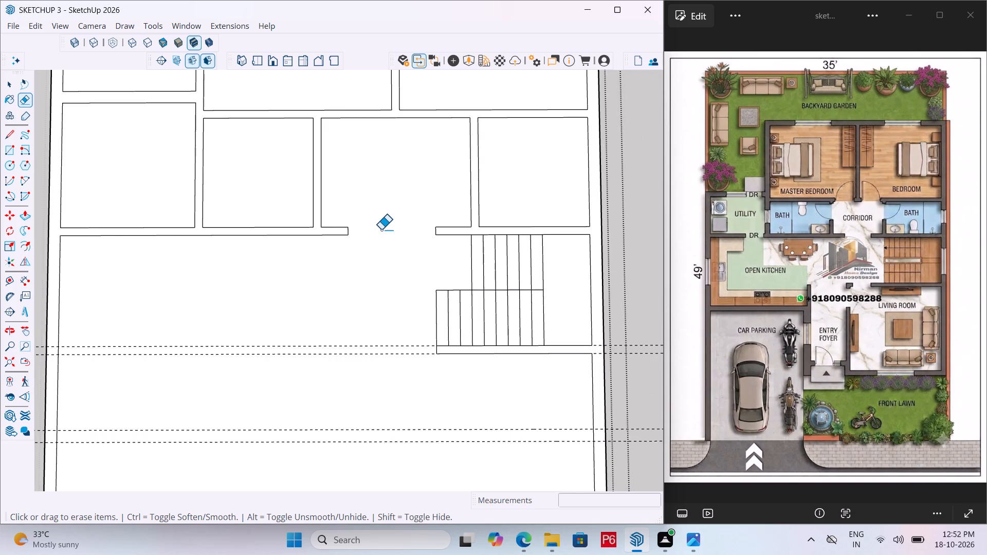
{"action": "scroll", "coordinate": [348, 243], "scroll_direction": "down", "scroll_amount": 1}
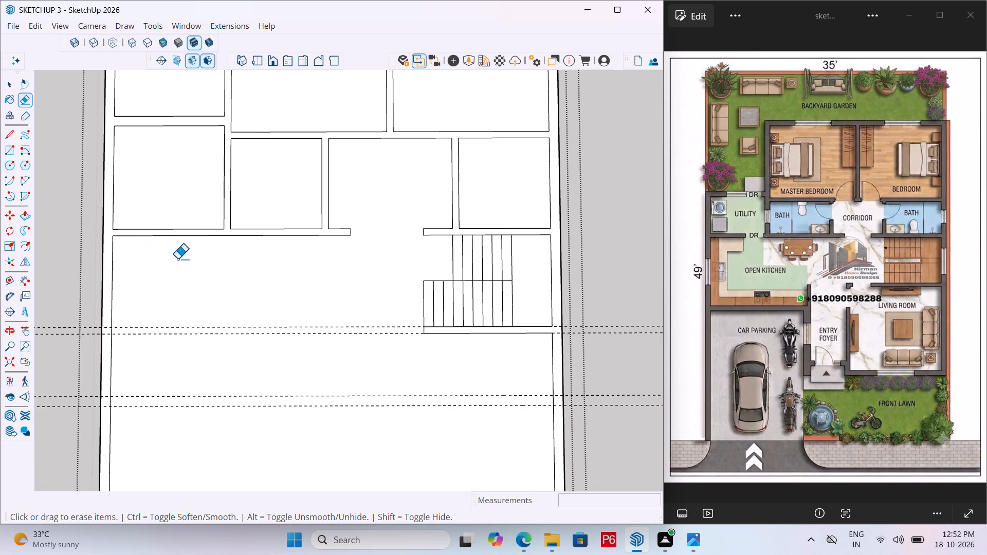
{"action": "key", "text": "Escape"}
{"action": "key", "text": "ctrl+s"}
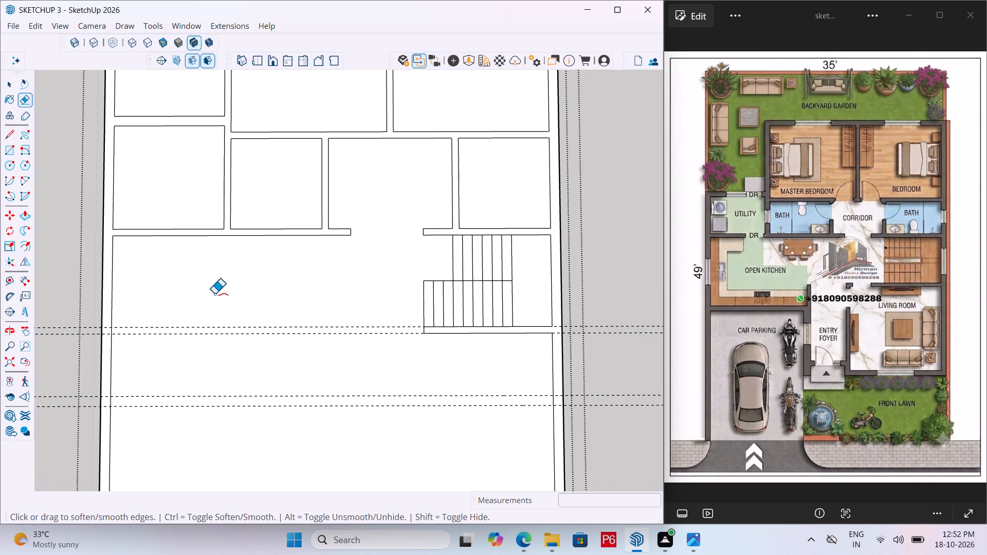
{"action": "key", "text": "ctrl+s"}
{"action": "key", "text": "ctrl+s"}
{"action": "key", "text": "ctrl+s"}
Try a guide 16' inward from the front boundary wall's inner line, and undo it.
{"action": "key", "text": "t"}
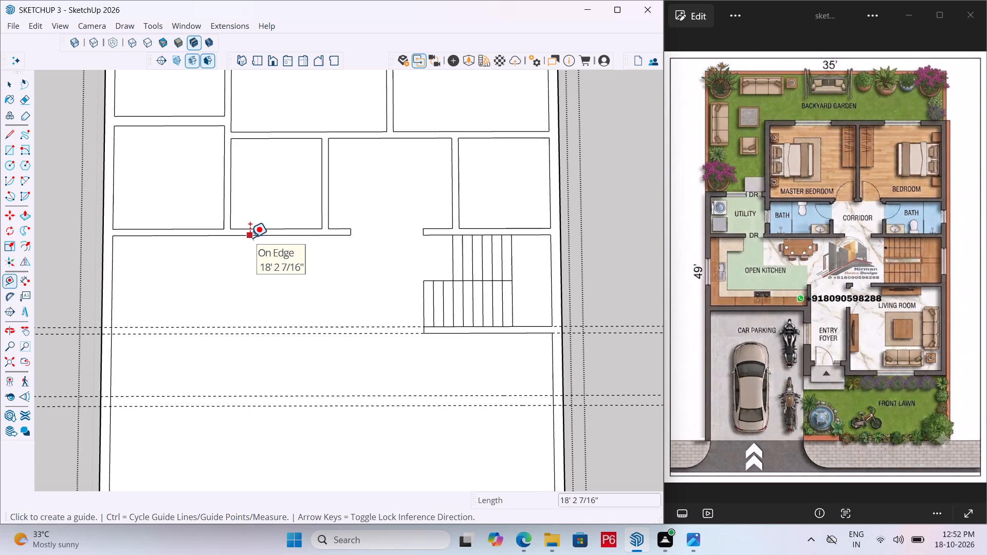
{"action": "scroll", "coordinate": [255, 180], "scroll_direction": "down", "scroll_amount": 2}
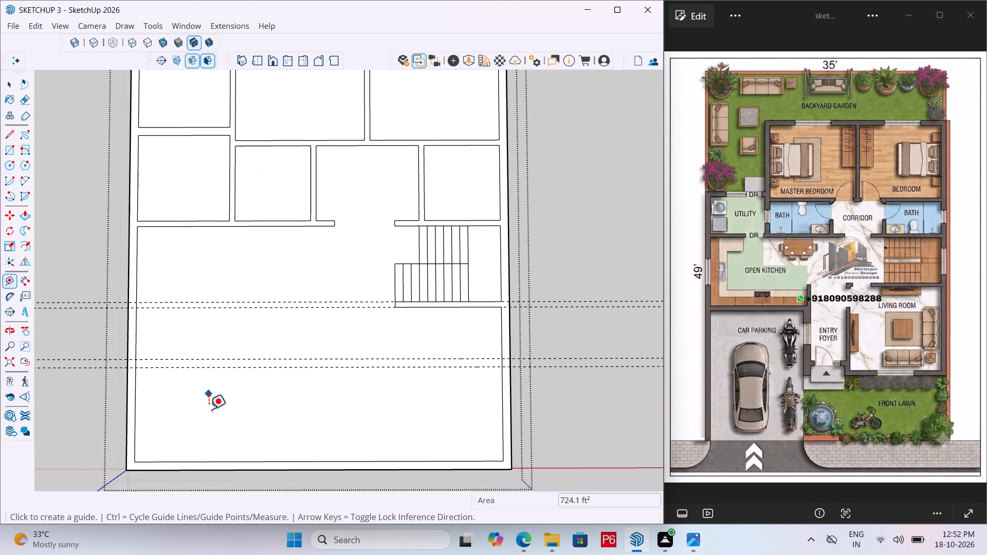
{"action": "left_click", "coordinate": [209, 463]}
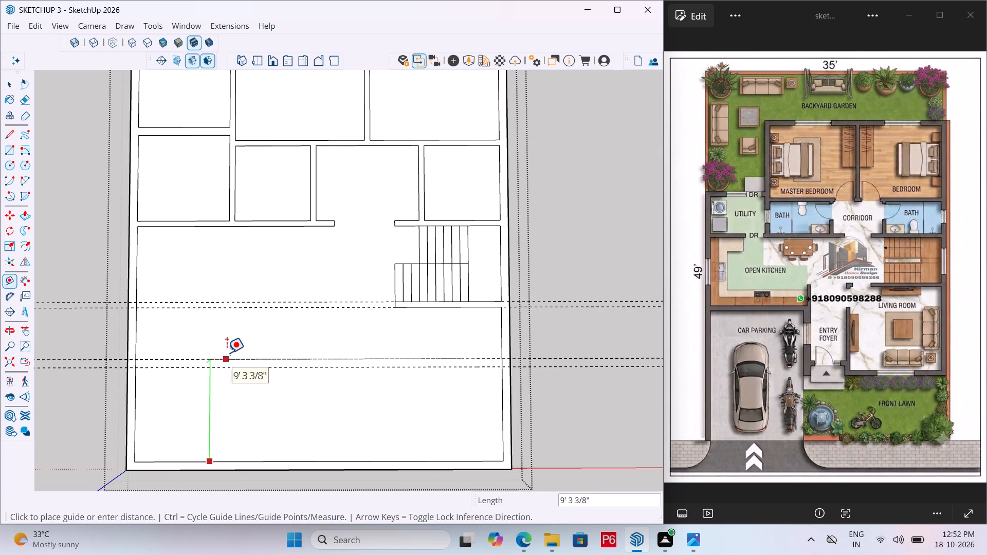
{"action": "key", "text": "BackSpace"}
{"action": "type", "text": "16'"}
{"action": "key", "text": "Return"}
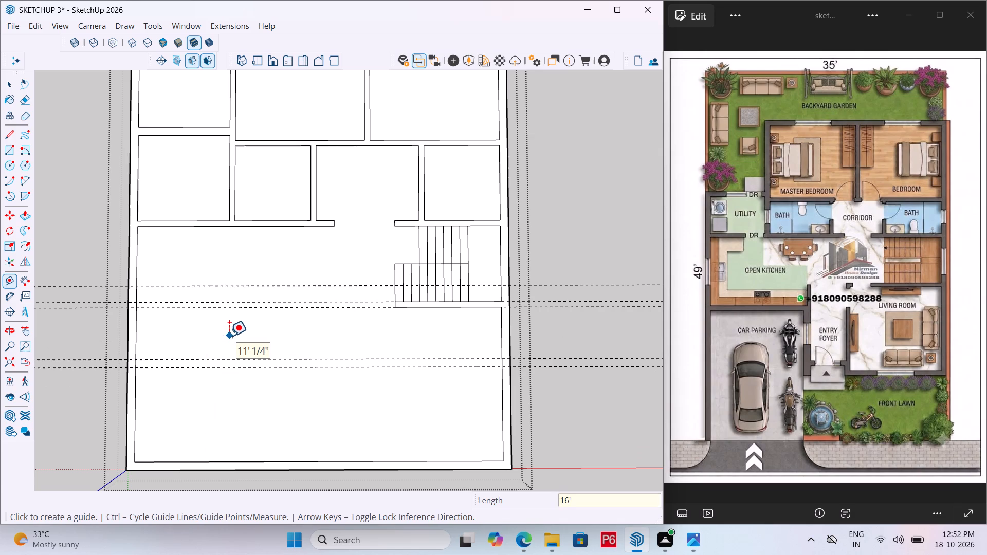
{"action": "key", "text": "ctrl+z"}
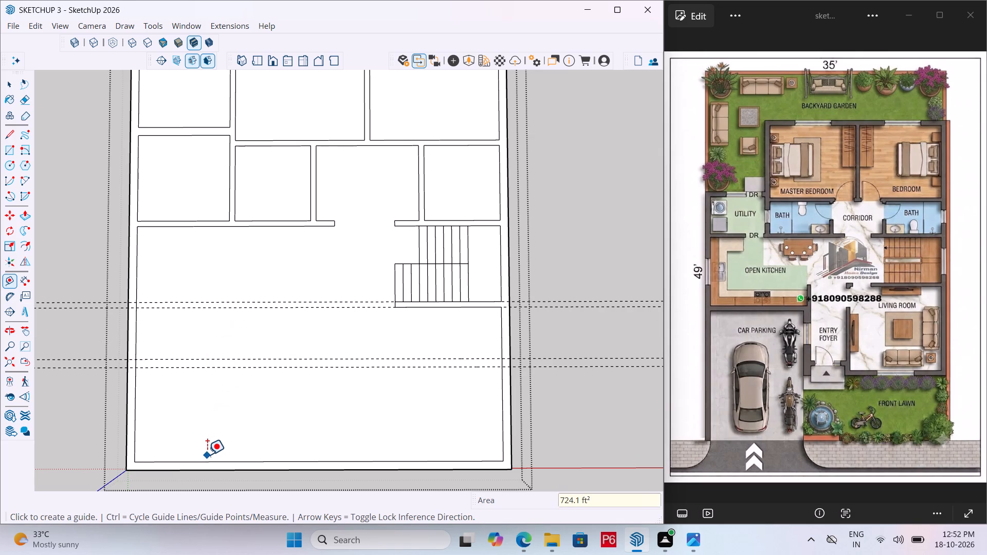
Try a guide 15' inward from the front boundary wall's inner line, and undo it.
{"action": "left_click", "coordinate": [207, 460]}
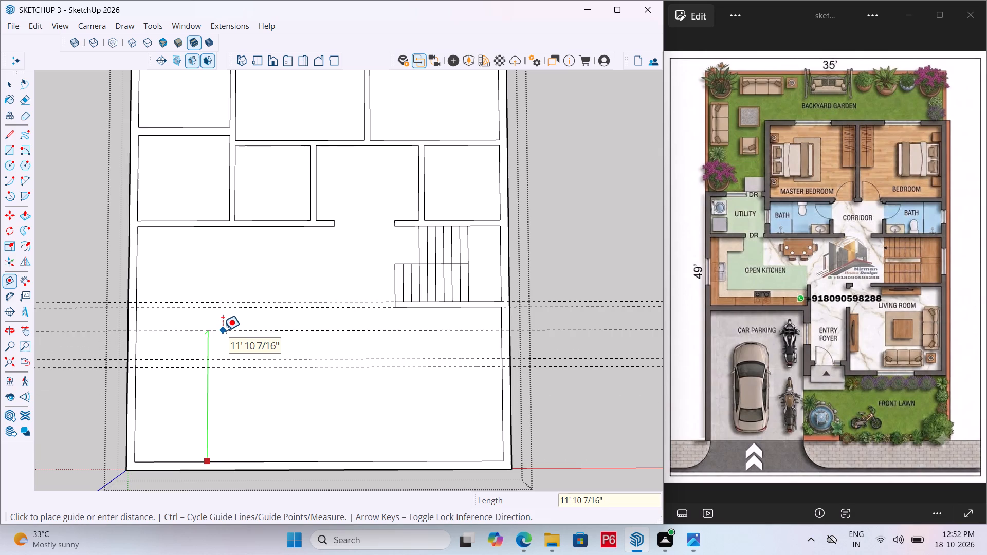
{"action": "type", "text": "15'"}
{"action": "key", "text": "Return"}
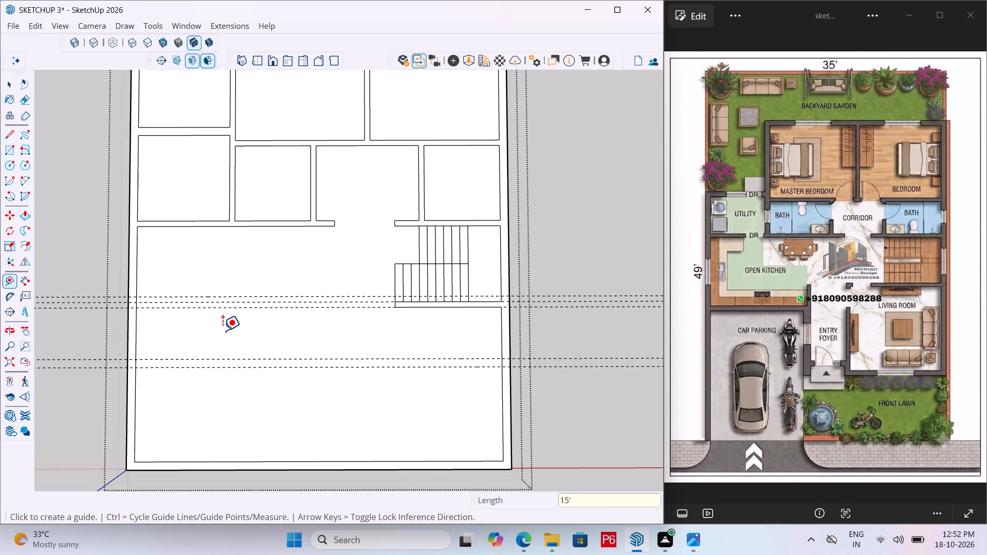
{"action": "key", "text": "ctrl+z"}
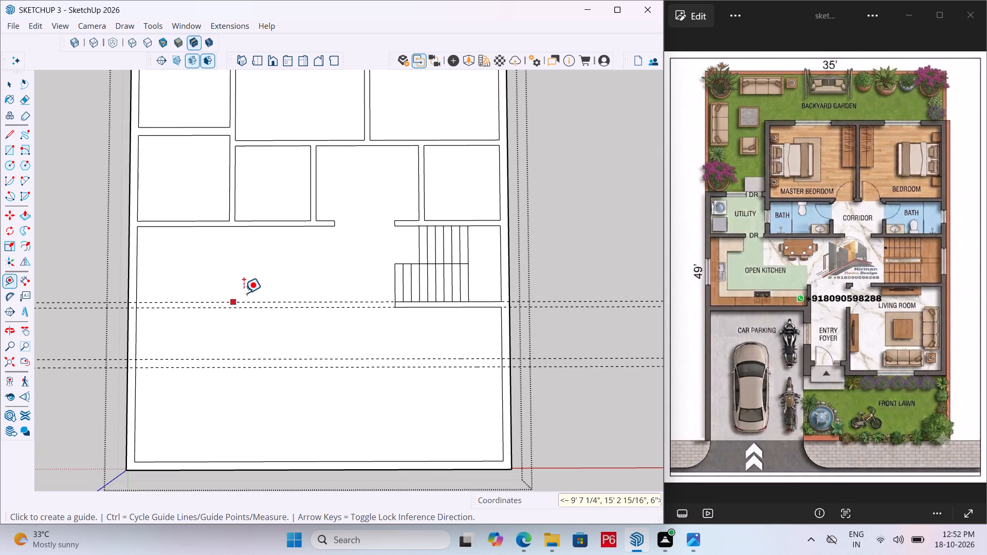
Erase the two pairs of guides crossing the plan along the staircase's front wall and across the open front area.
{"action": "key", "text": "e"}
{"action": "left_click_drag", "start_coordinate": [260, 284], "coordinate": [263, 317]}
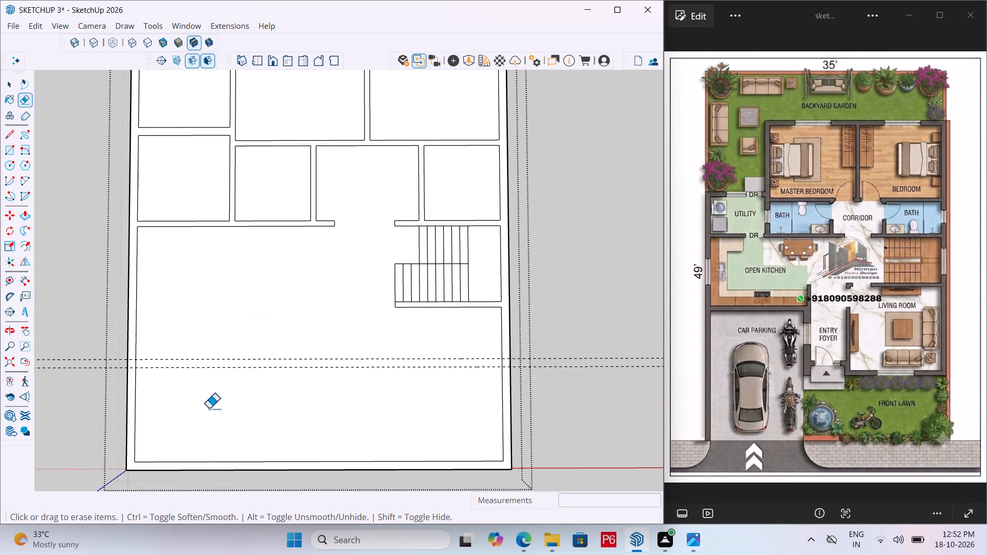
{"action": "key", "text": "Escape"}
{"action": "key", "text": "t"}
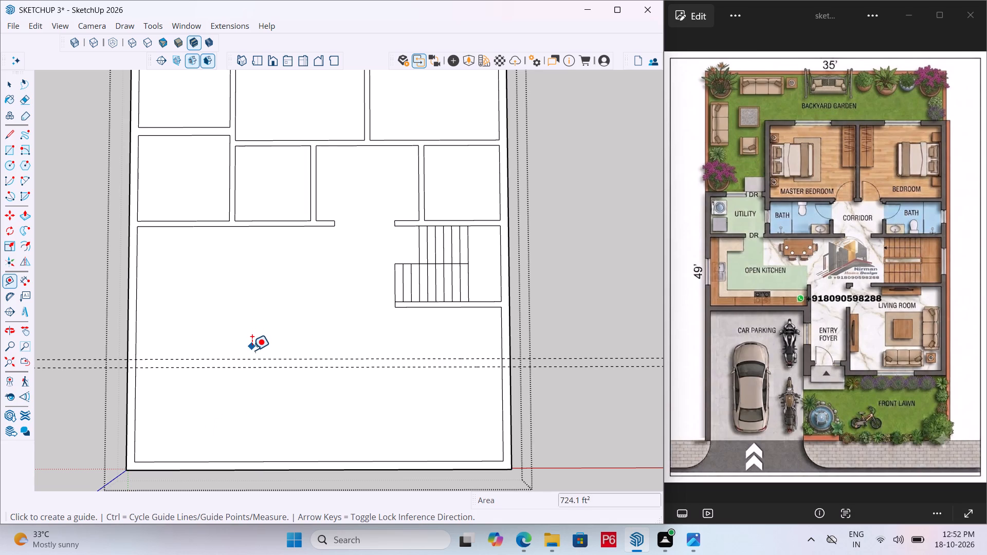
{"action": "key", "text": "e"}
{"action": "left_click_drag", "start_coordinate": [256, 343], "coordinate": [256, 380]}
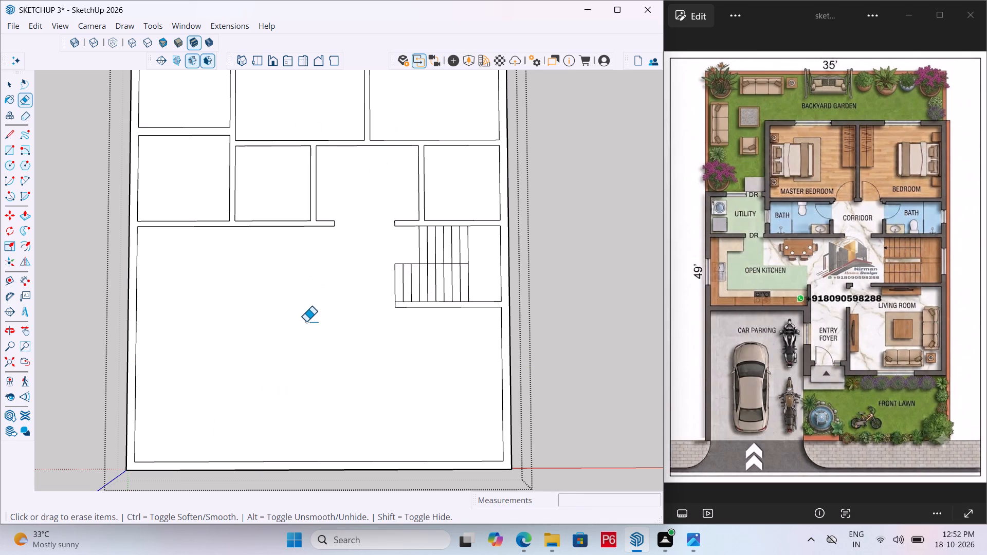
Place a guide 10' from the outer line of the staircase's front wall toward the front boundary.
{"action": "key", "text": "t"}
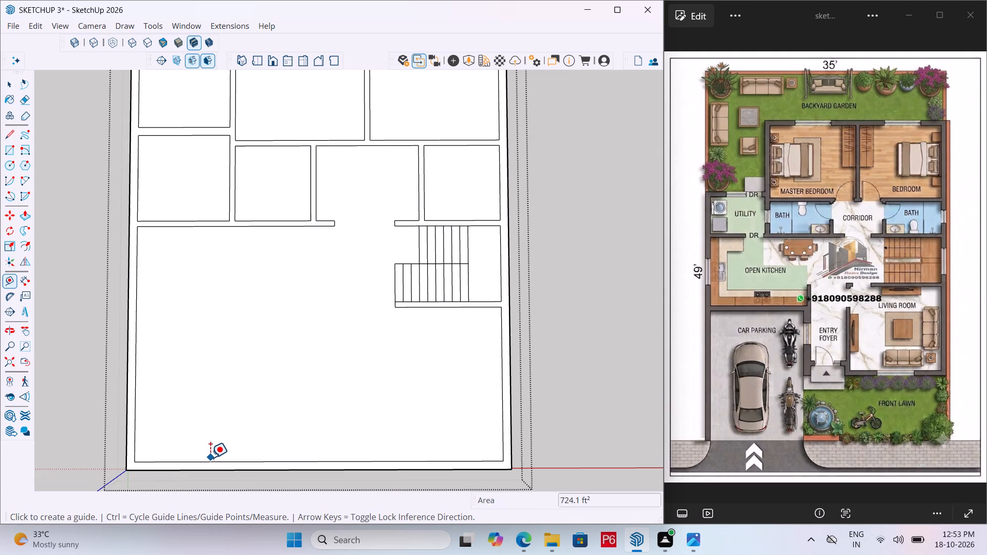
{"action": "left_click", "coordinate": [211, 461]}
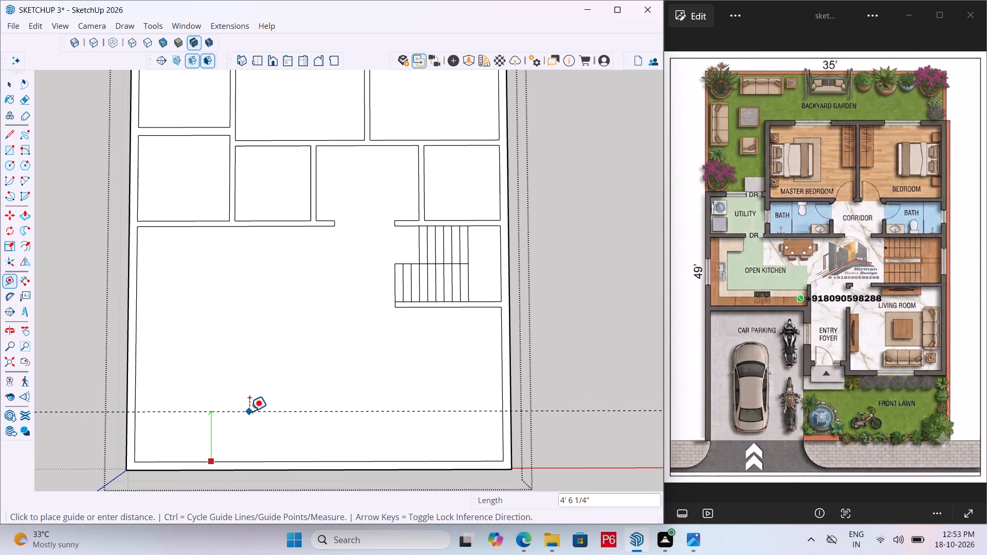
{"action": "key", "text": "Escape"}
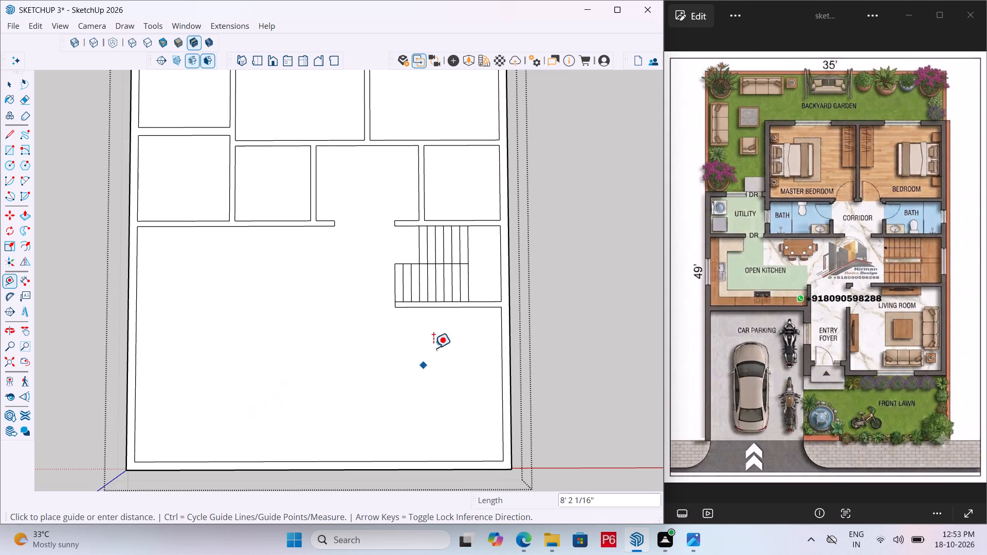
{"action": "left_click", "coordinate": [453, 309]}
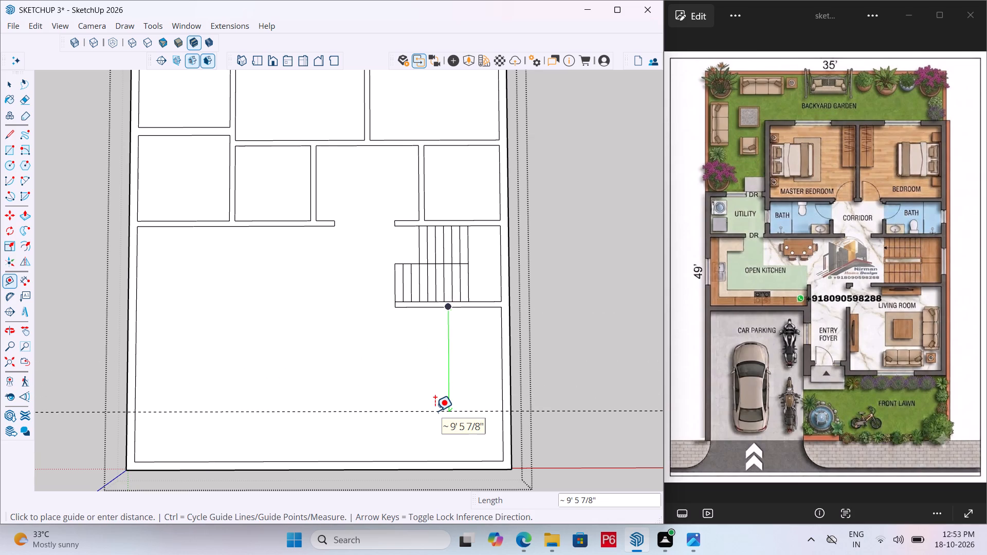
{"action": "type", "text": "10'"}
{"action": "key", "text": "Return"}
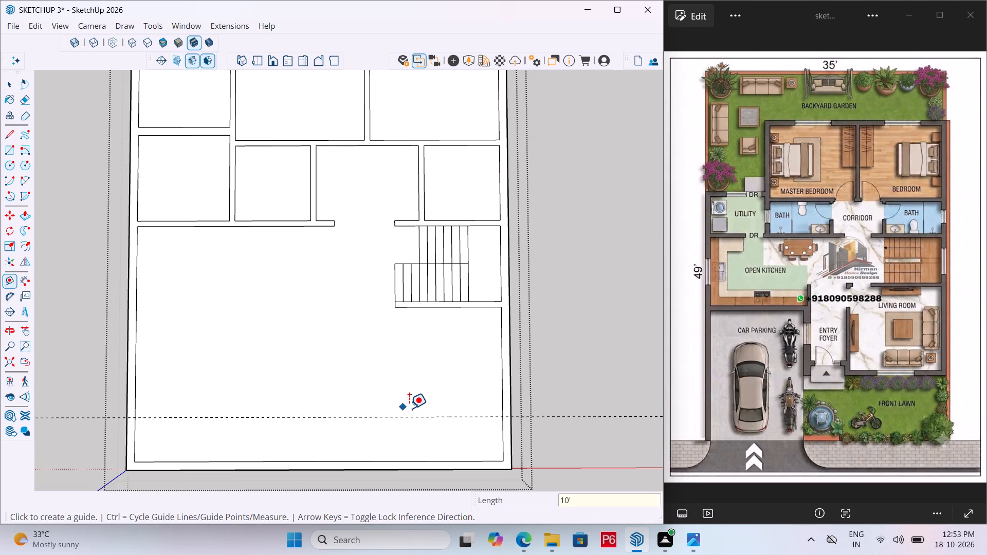
Place a parallel guide 9" beyond the 10' guide, toward the front boundary, for the living room's front wall.
{"action": "left_click", "coordinate": [423, 415]}
{"action": "key", "text": "9"}
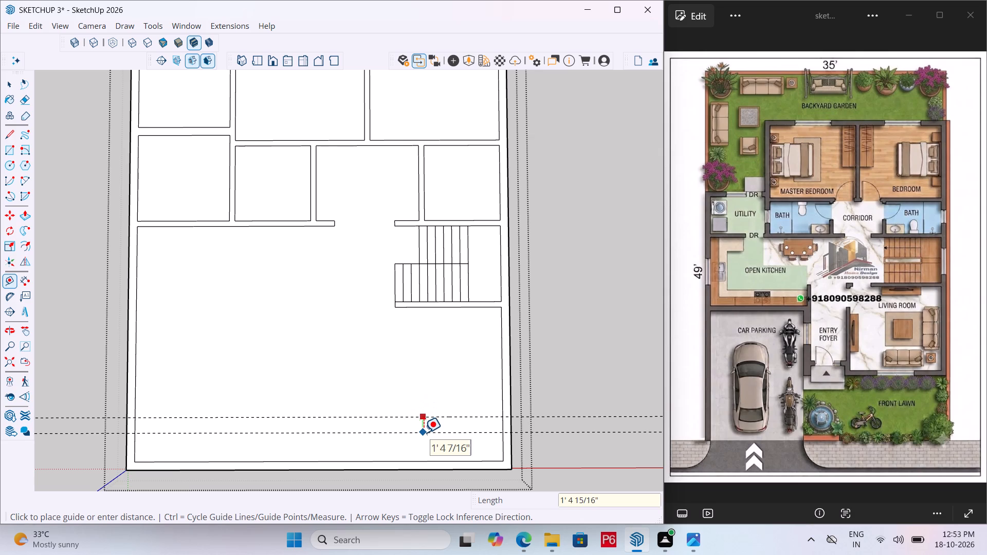
{"action": "key", "text": "shift+quotedbl"}
{"action": "key", "text": "Return"}
{"action": "scroll", "coordinate": [404, 445], "scroll_direction": "up", "scroll_amount": 4}
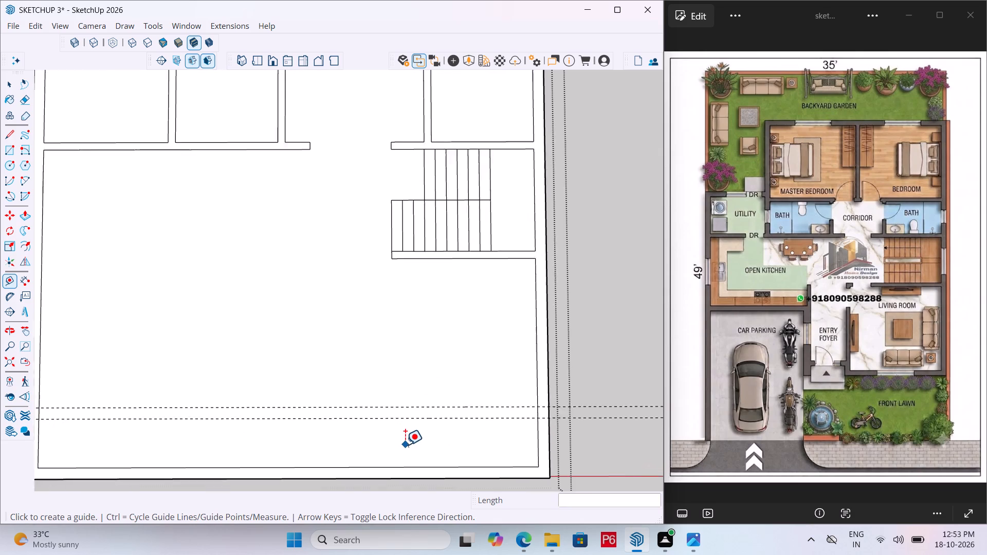
Place a guide 12' inward from the front boundary wall's inner line, across the front of the plan.
{"action": "scroll", "coordinate": [455, 415], "scroll_direction": "down", "scroll_amount": 3}
{"action": "left_click", "coordinate": [199, 456]}
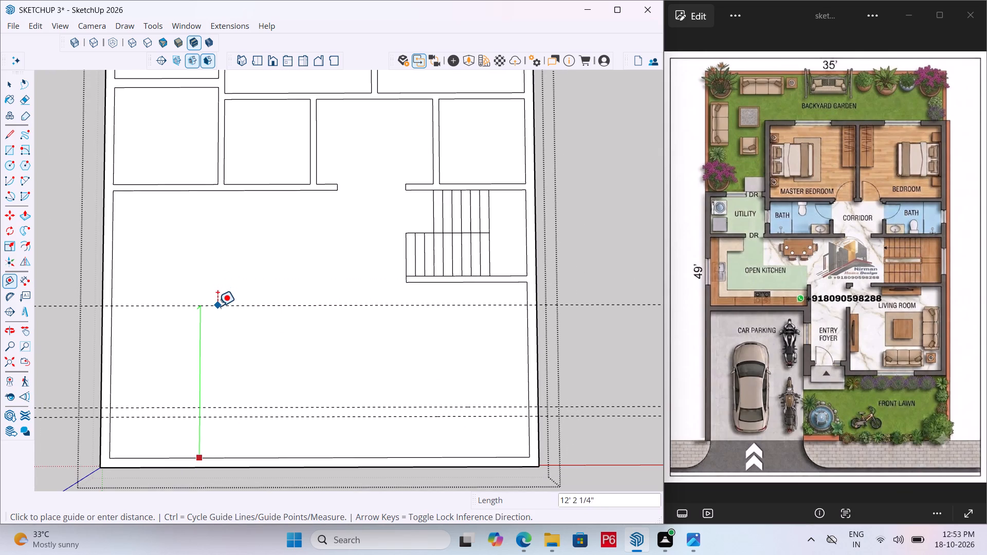
{"action": "type", "text": "12'"}
{"action": "key", "text": "Return"}
{"action": "key", "text": "Return"}
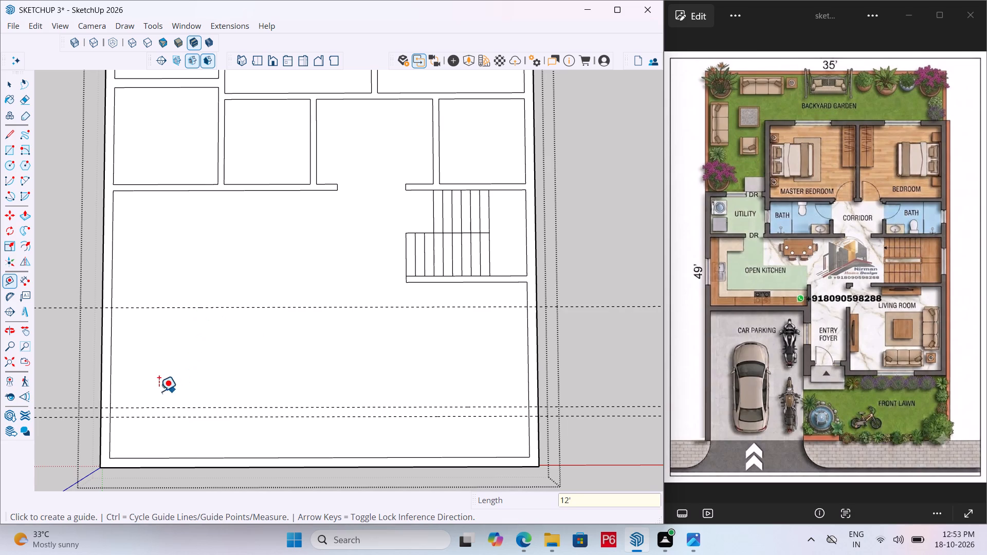
Place a guide about 11' 3" inward from the car-parking side boundary wall's inner line, plus a parallel guide 9" beyond it.
{"action": "left_click", "coordinate": [109, 363]}
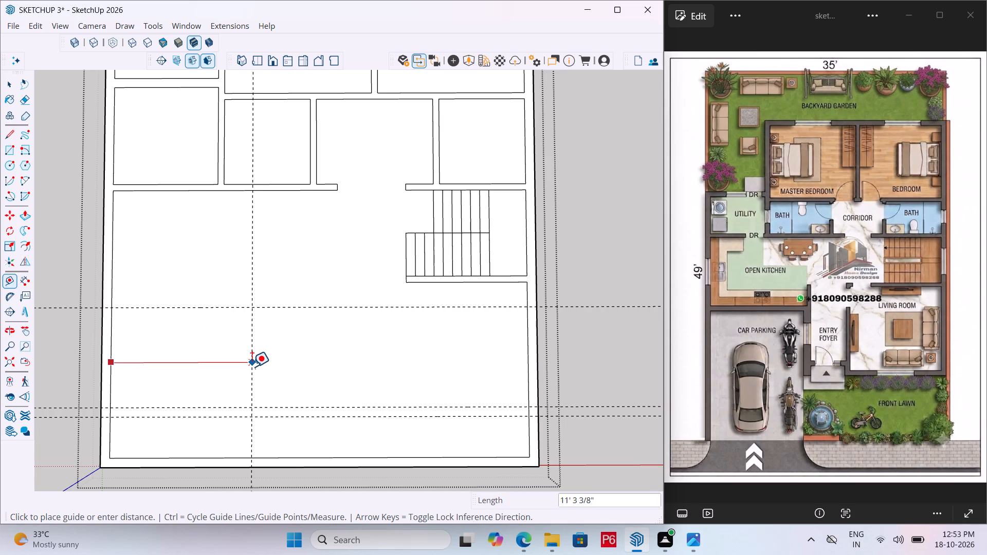
{"action": "left_click", "coordinate": [253, 367]}
{"action": "left_click", "coordinate": [248, 366]}
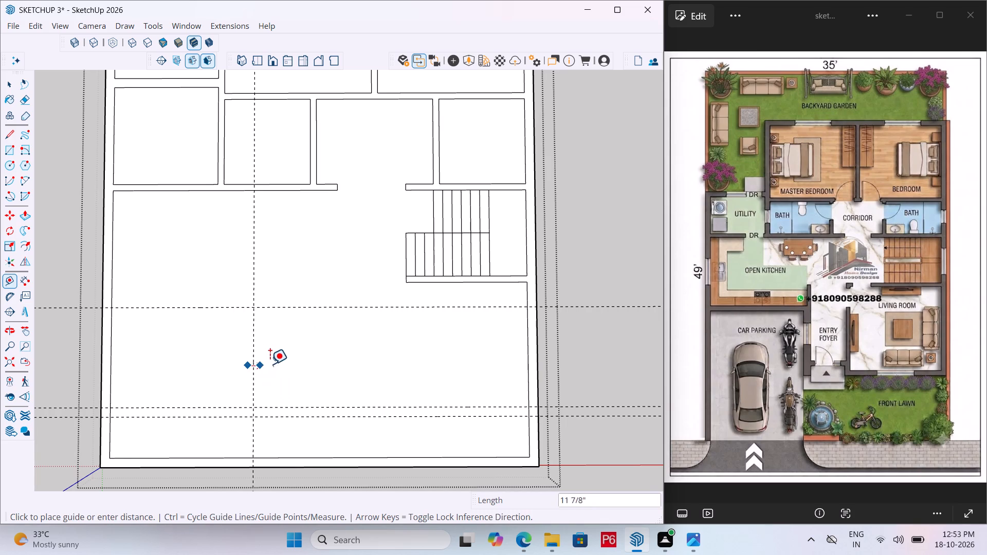
{"action": "key", "text": "Escape"}
{"action": "left_click", "coordinate": [254, 343]}
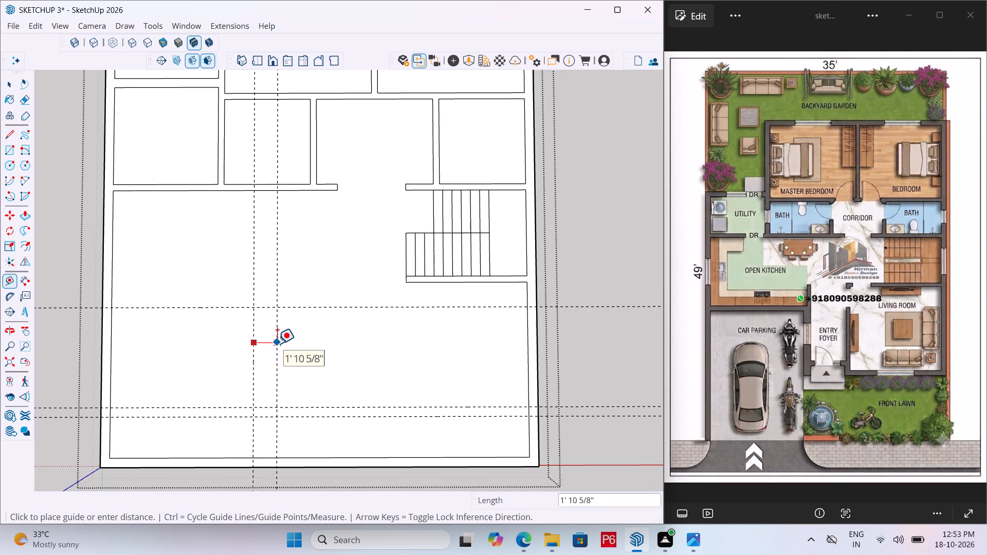
{"action": "key", "text": "9"}
{"action": "key", "text": "shift+quotedbl"}
{"action": "key", "text": "Return"}
Place a guide about 5' 6" from the 9" guide for the entry foyer's width, plus a parallel guide 6" beyond toward the living room.
{"action": "left_click", "coordinate": [262, 351]}
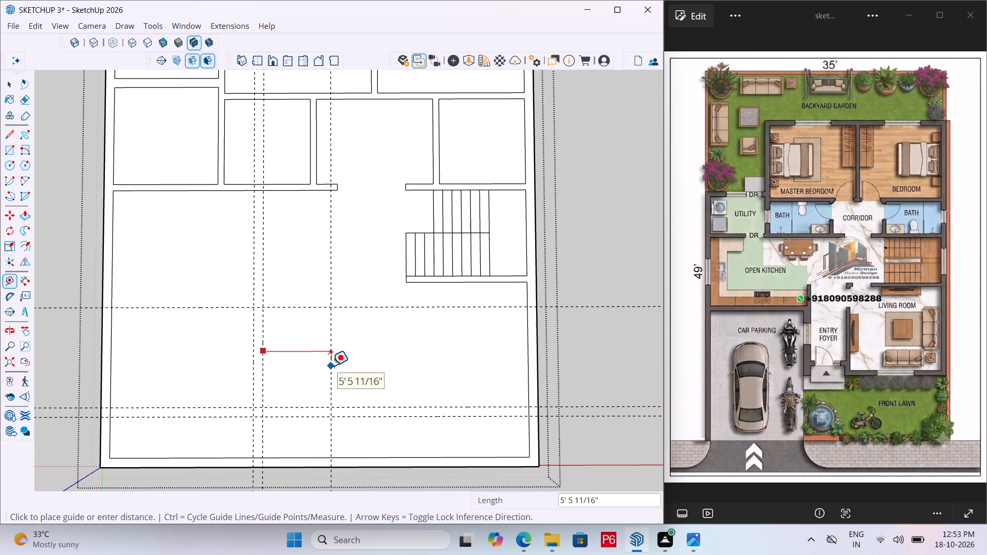
{"action": "left_click", "coordinate": [331, 366]}
{"action": "left_click", "coordinate": [332, 380]}
{"action": "type", "text": "66"}
{"action": "key", "text": "BackSpace"}
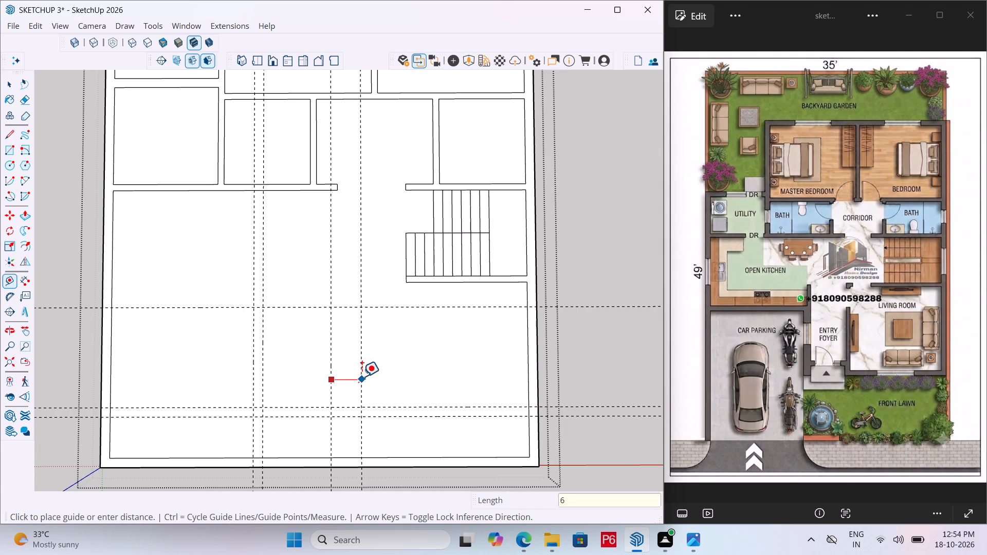
{"action": "key", "text": "shift+quotedbl"}
{"action": "key", "text": "Return"}
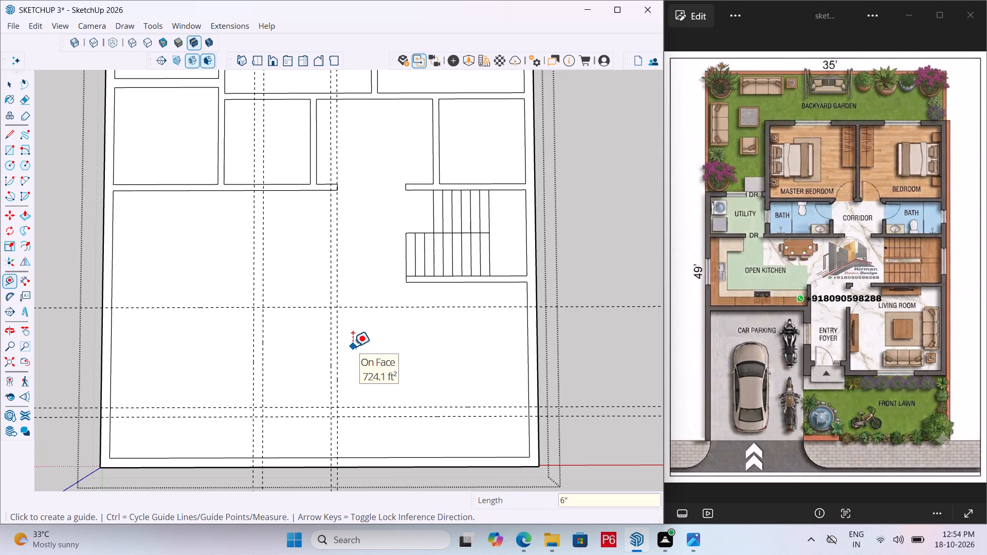
{"action": "key", "text": "Escape"}
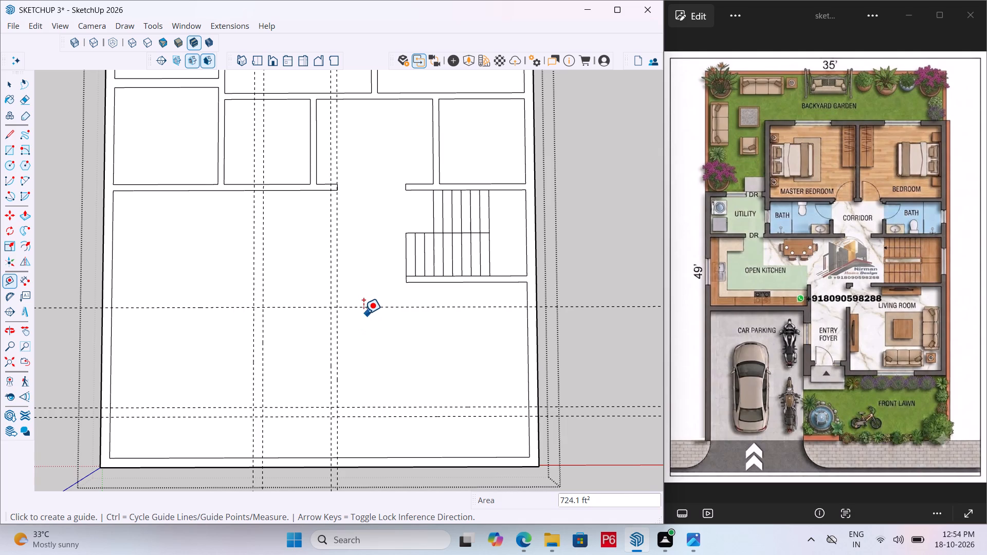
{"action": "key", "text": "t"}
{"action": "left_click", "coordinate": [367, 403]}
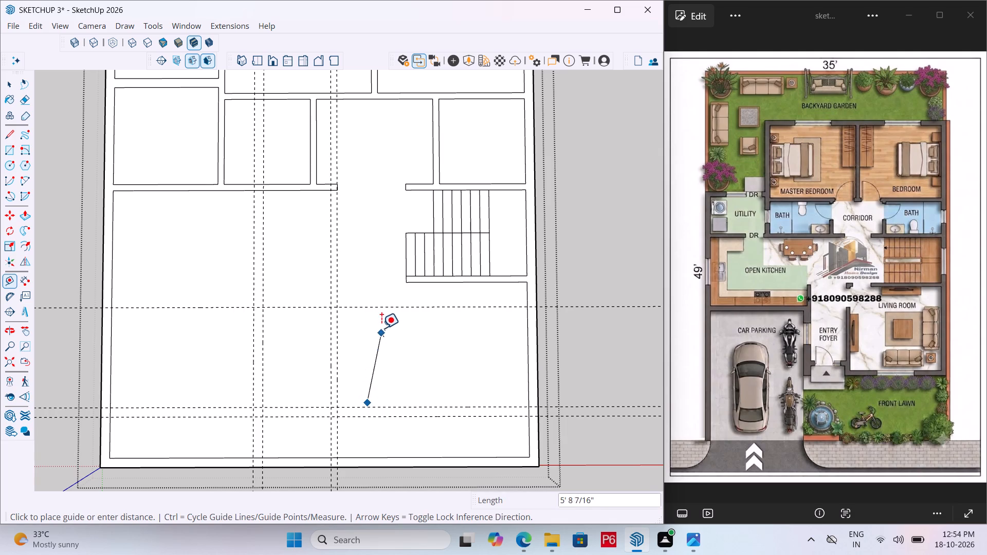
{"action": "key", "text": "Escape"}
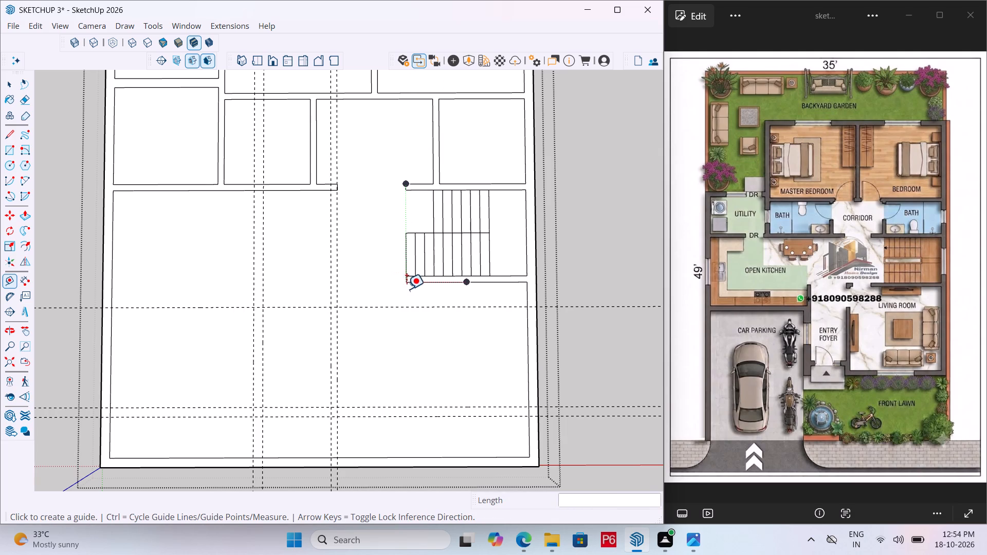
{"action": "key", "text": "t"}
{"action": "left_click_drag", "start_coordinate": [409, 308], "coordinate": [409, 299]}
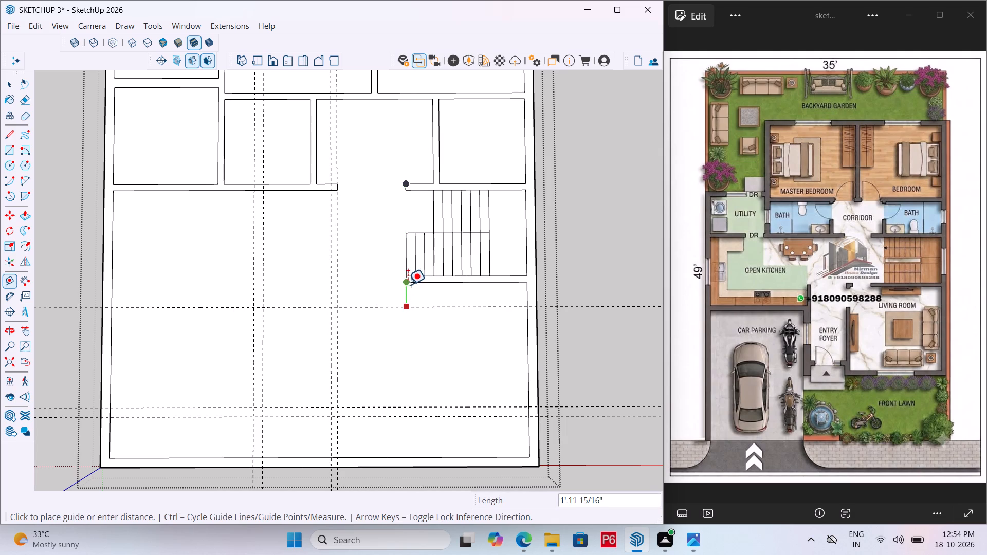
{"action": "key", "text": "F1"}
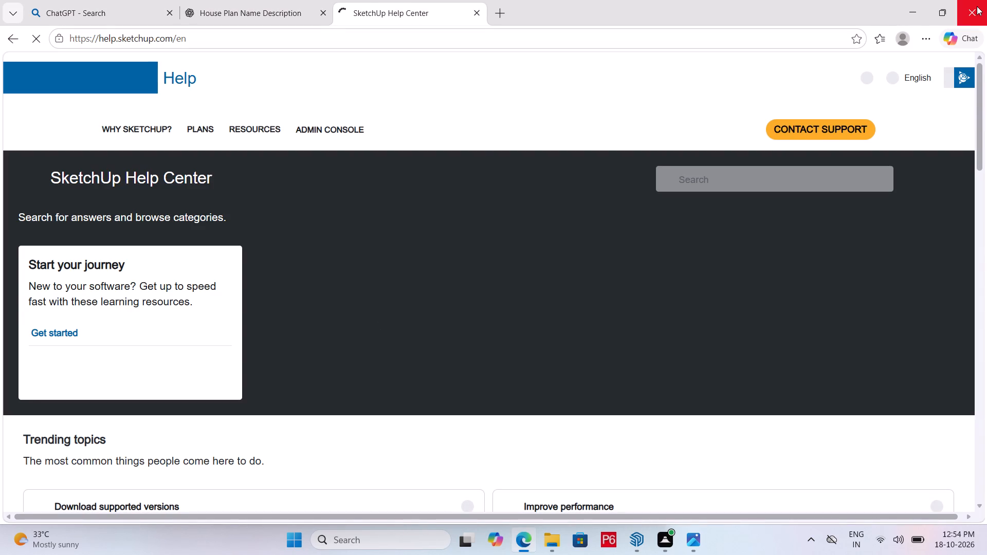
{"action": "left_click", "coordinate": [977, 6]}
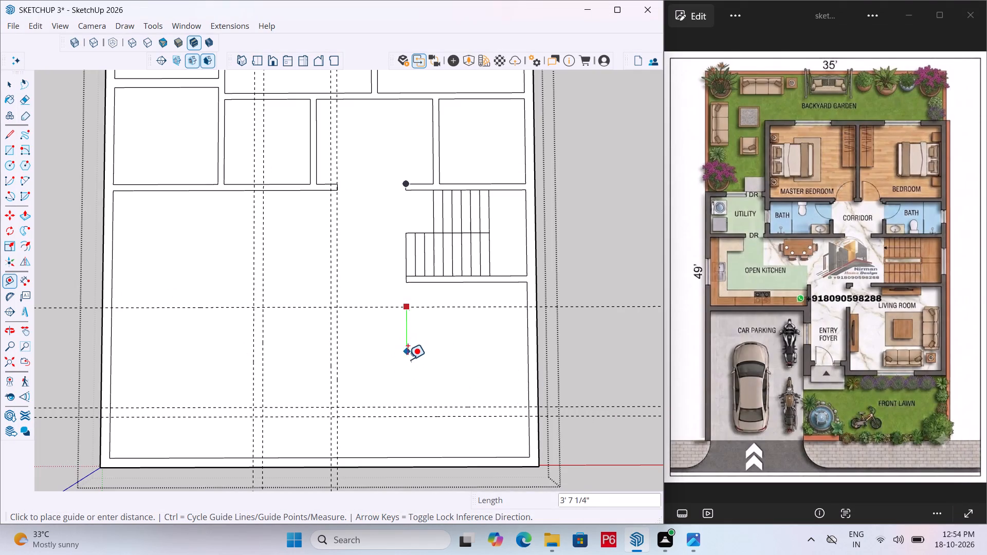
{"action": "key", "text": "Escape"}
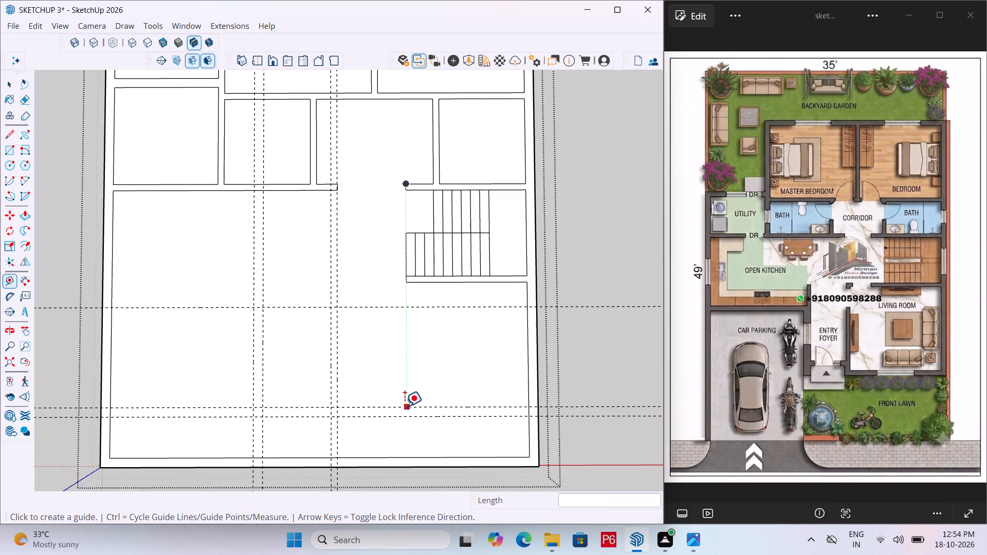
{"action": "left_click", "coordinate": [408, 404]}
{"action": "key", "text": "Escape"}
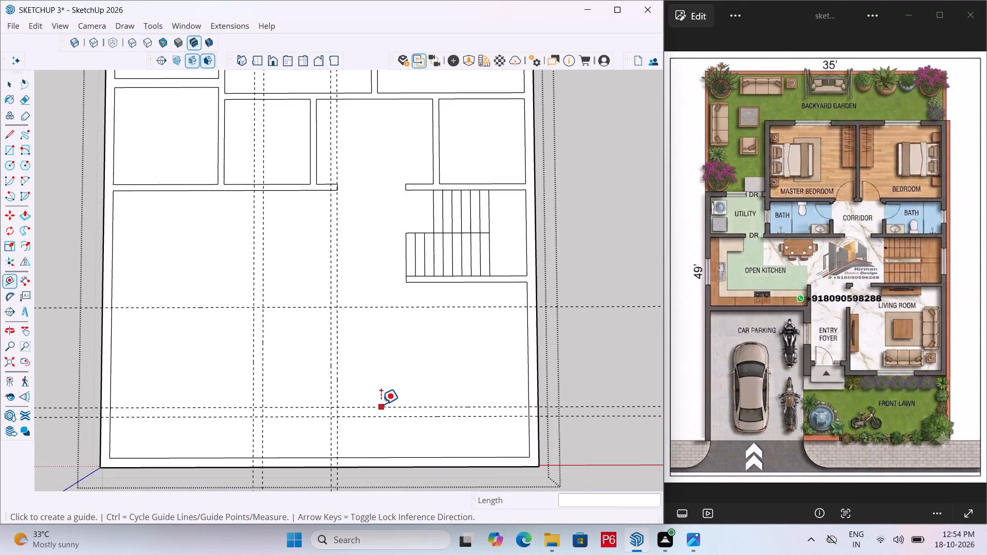
Place a guide 10' back from the living room's front guide along the staircase wall's outer line, plus a parallel guide 6" beyond it.
{"action": "left_click", "coordinate": [381, 405]}
{"action": "left_click", "coordinate": [386, 283]}
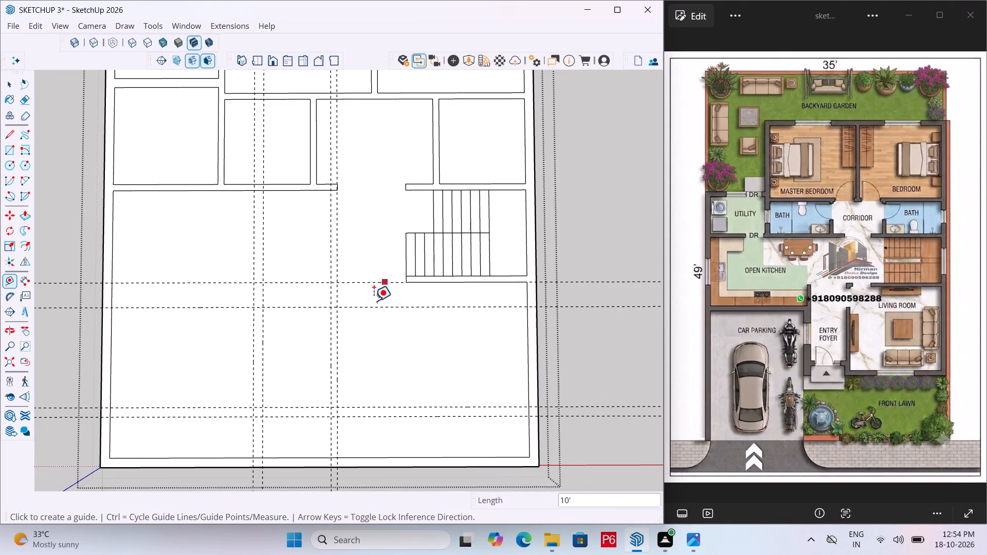
{"action": "key", "text": "Escape"}
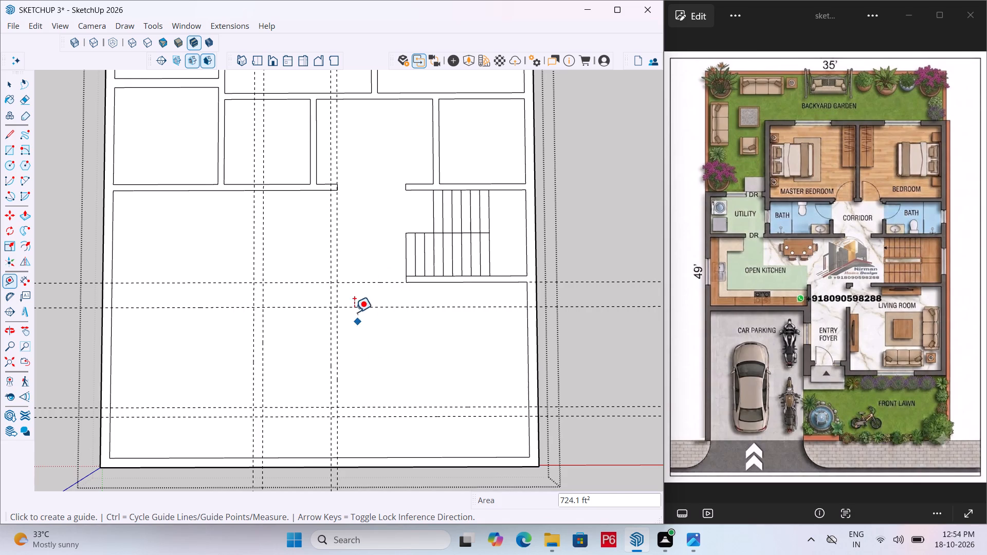
{"action": "left_click", "coordinate": [377, 281]}
{"action": "type", "text": "6\""}
{"action": "key", "text": "Return"}
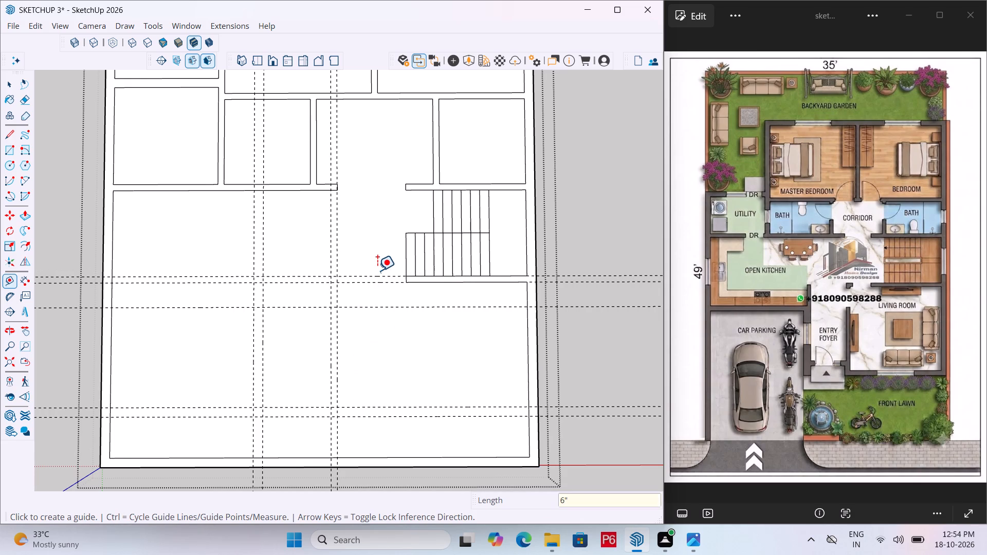
Draw the living room walls as an outer rectangle about 15' 10" by 11' 3" and an inner one about 15' 4" by 10'.
{"action": "key", "text": "r"}
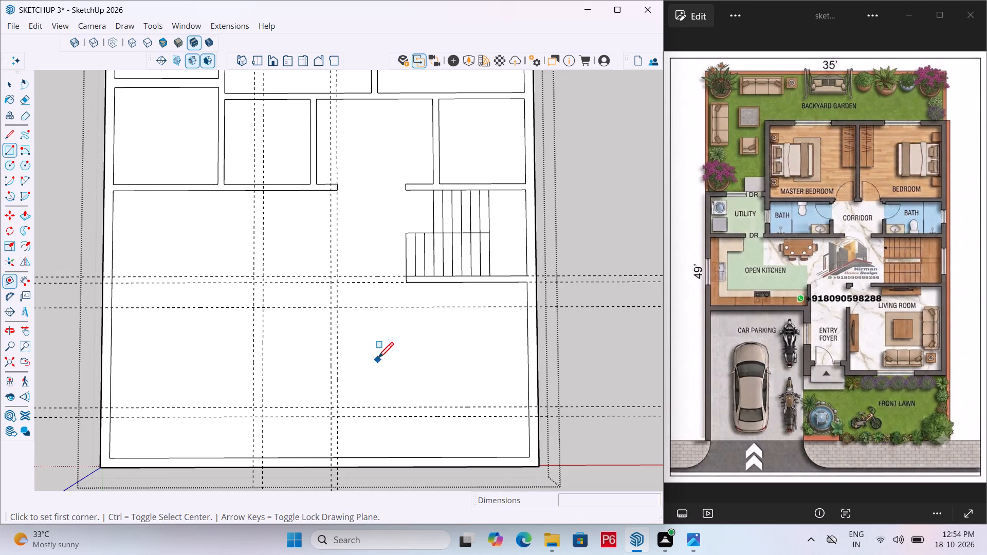
{"action": "scroll", "coordinate": [338, 269], "scroll_direction": "up", "scroll_amount": 4}
{"action": "left_click", "coordinate": [326, 280]}
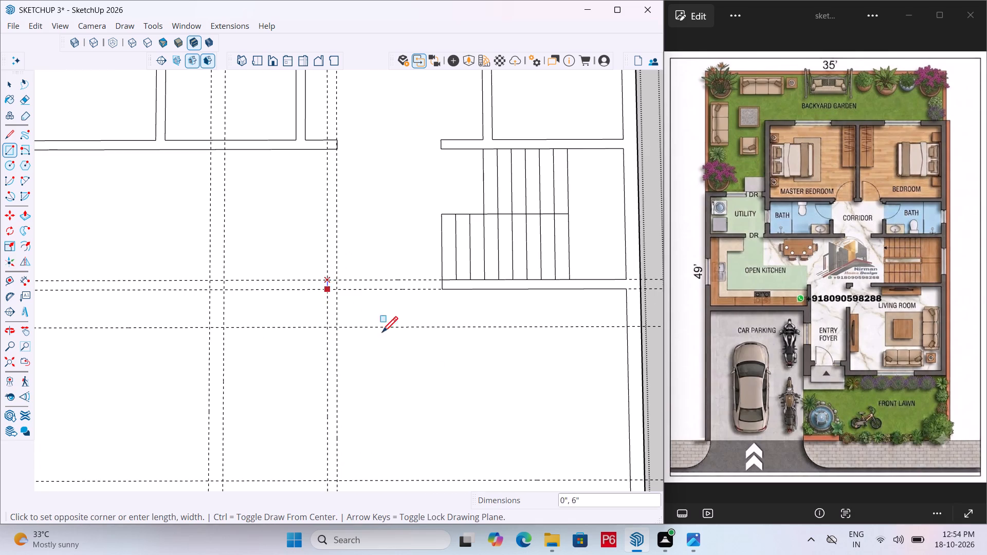
{"action": "scroll", "coordinate": [364, 313], "scroll_direction": "down", "scroll_amount": 4}
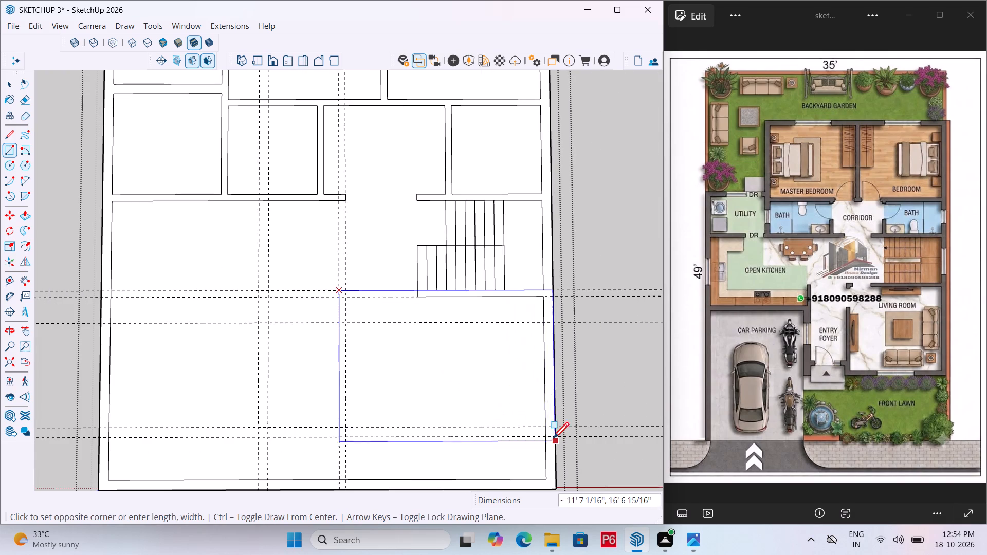
{"action": "left_click", "coordinate": [549, 438]}
{"action": "left_click", "coordinate": [348, 298]}
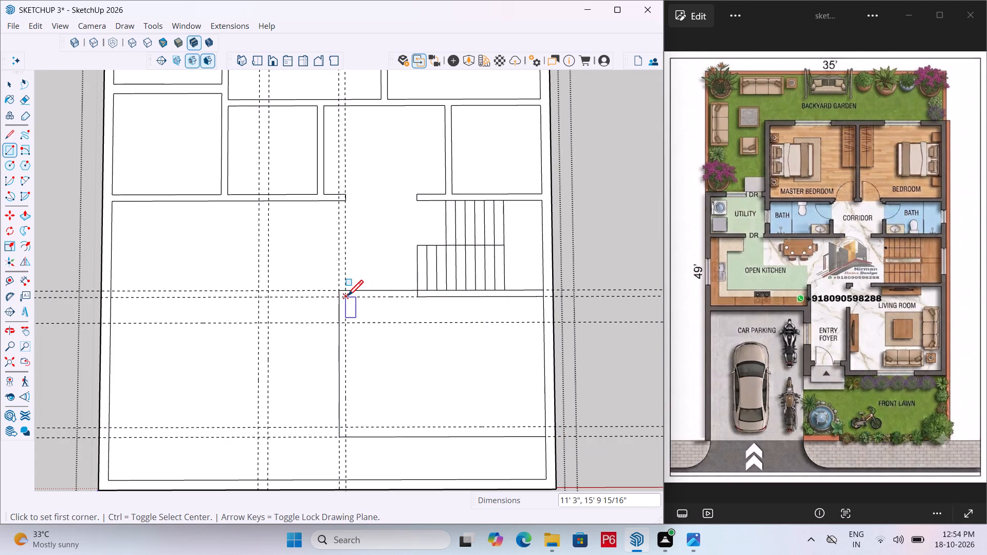
{"action": "left_click", "coordinate": [542, 427]}
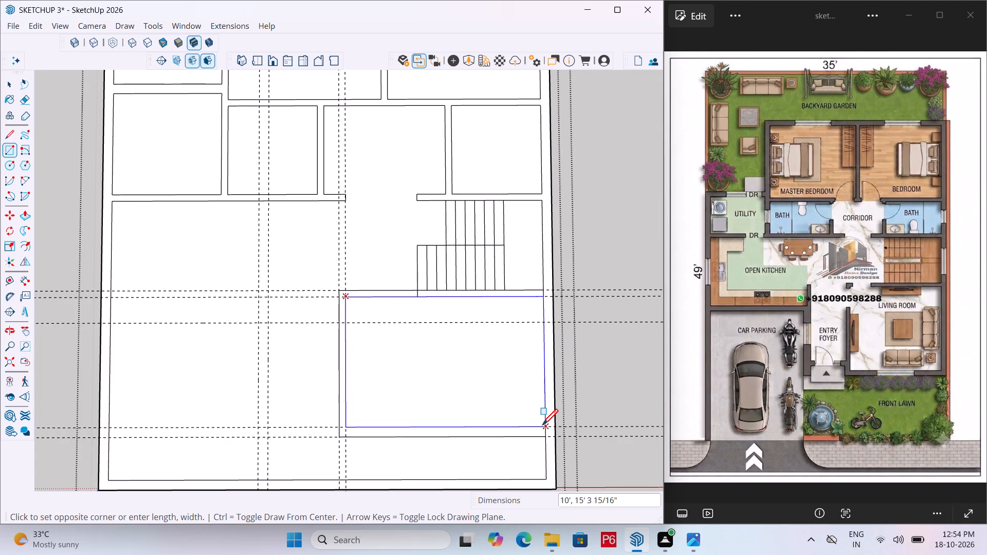
{"action": "key", "text": "Escape"}
Save the model.
{"action": "key", "text": "ctrl+s"}
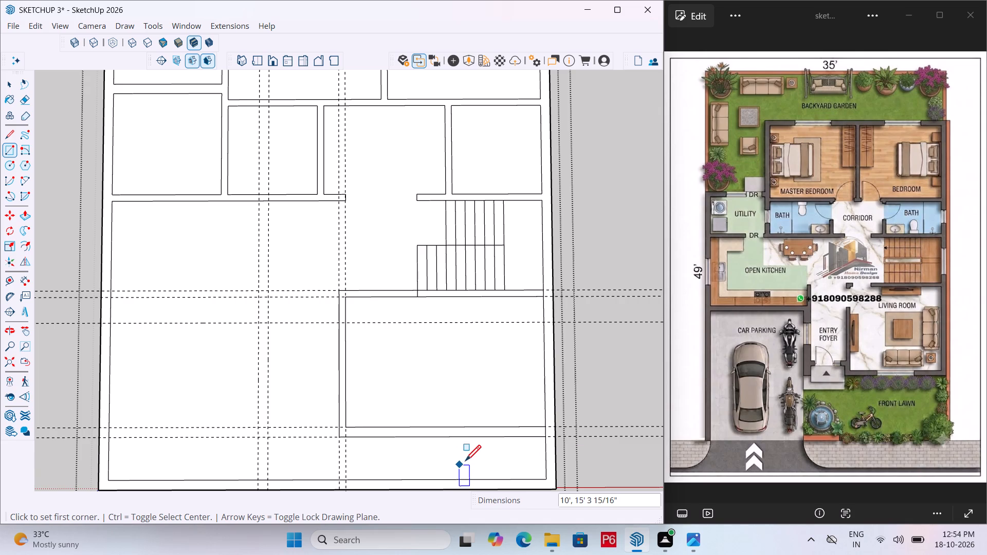
{"action": "key", "text": "ctrl+s"}
Draw the entry foyer's outer rectangle, about 6' 3" by 11' 3", from the front guides to the living room's rear corner.
{"action": "scroll", "coordinate": [511, 443], "scroll_direction": "down", "scroll_amount": 1}
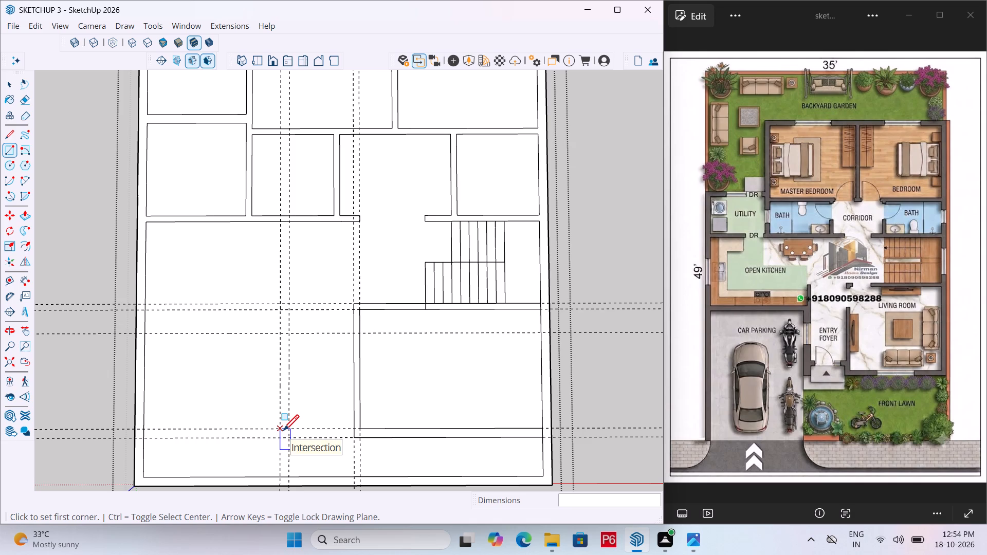
{"action": "scroll", "coordinate": [298, 432], "scroll_direction": "up", "scroll_amount": 1}
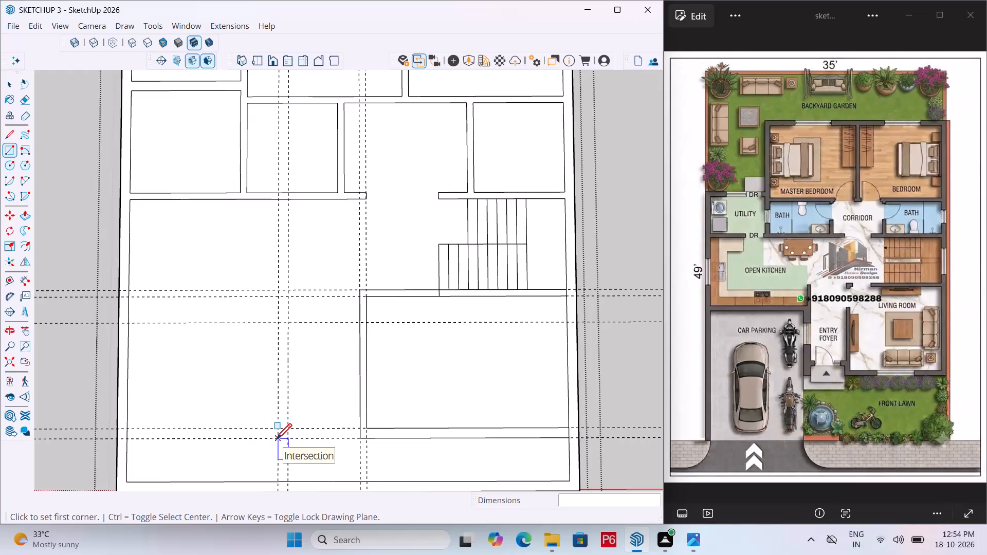
{"action": "left_click", "coordinate": [276, 441]}
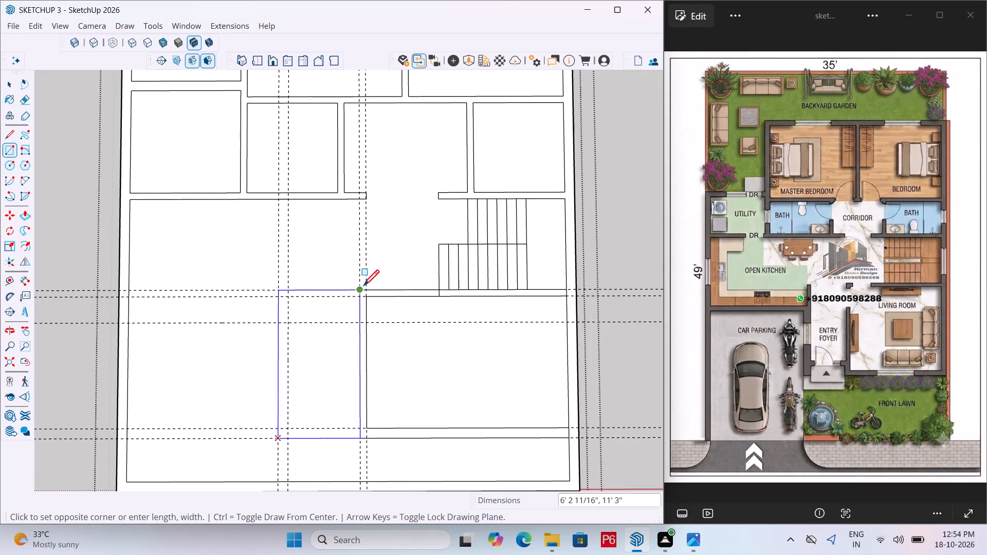
{"action": "left_click", "coordinate": [363, 288]}
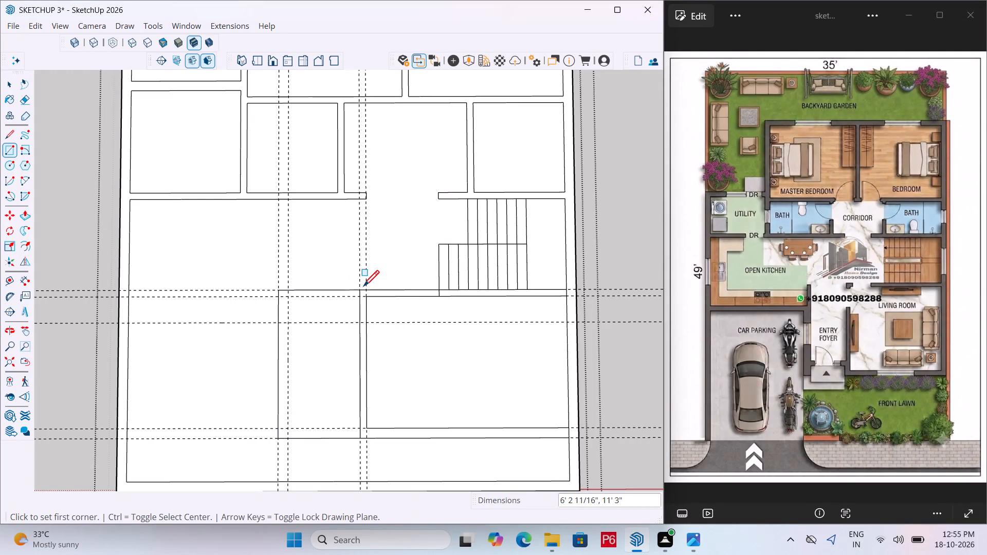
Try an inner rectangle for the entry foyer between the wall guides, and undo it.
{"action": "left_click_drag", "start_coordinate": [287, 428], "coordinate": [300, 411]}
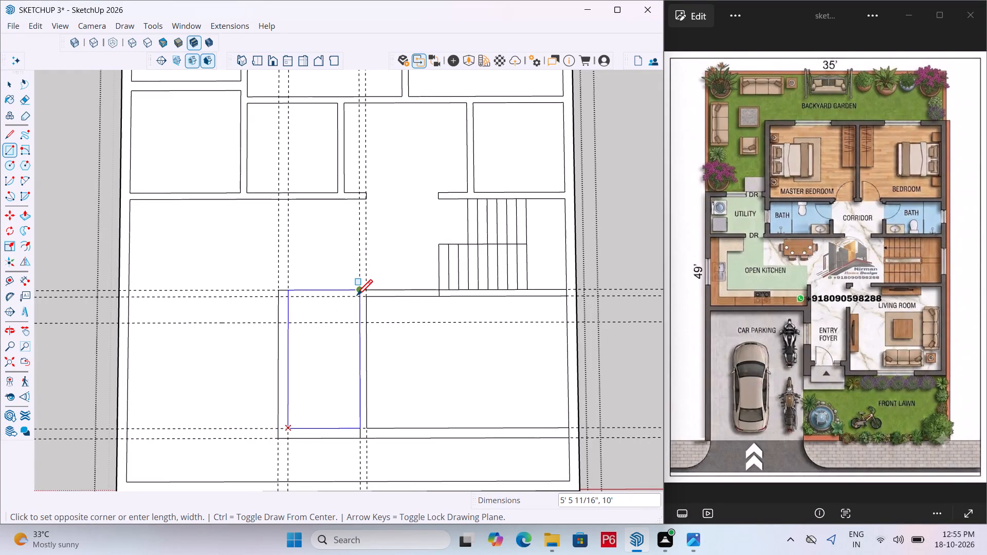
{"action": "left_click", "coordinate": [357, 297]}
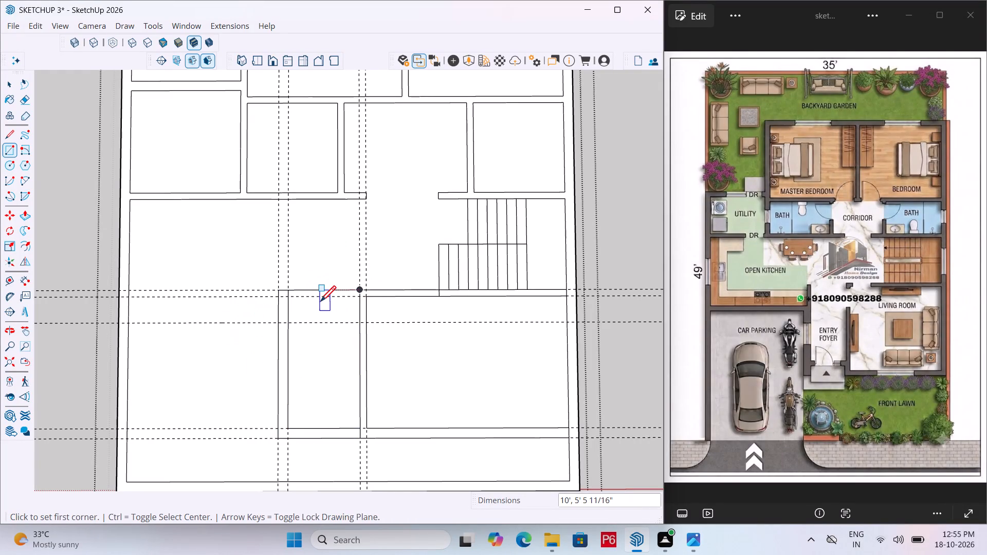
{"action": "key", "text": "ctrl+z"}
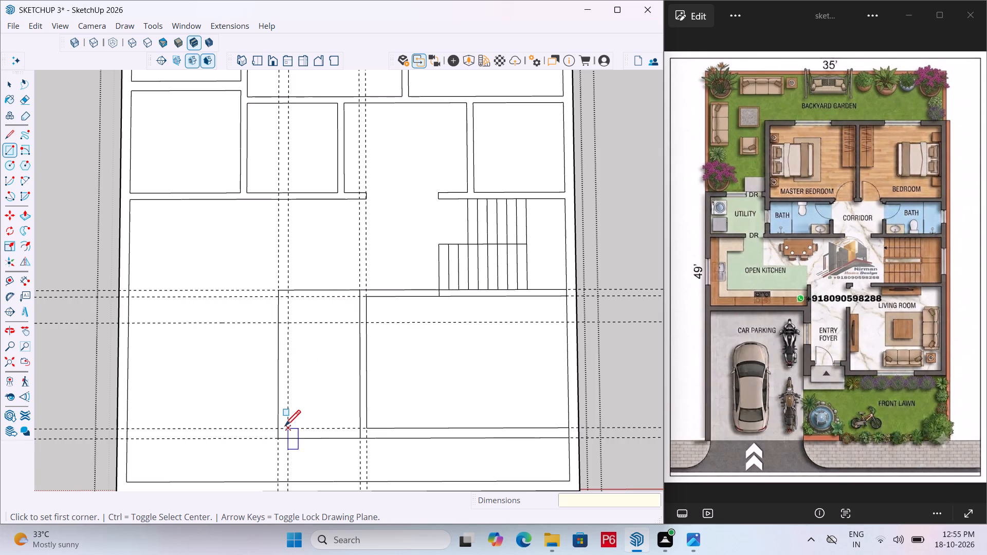
Draw the entry foyer's inner rectangle, about 5' 6" by 10', inside the wall guides.
{"action": "left_click", "coordinate": [285, 428]}
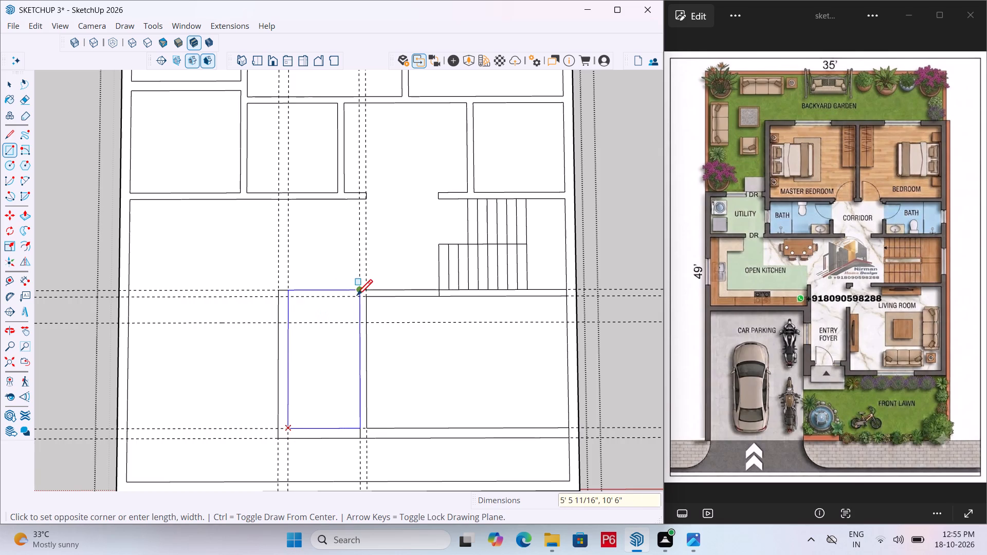
{"action": "left_click", "coordinate": [357, 298]}
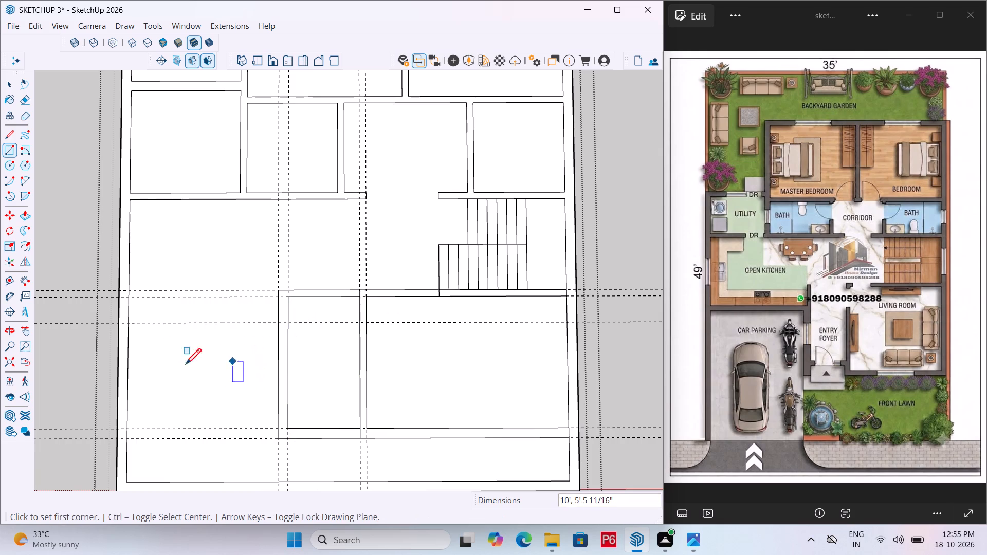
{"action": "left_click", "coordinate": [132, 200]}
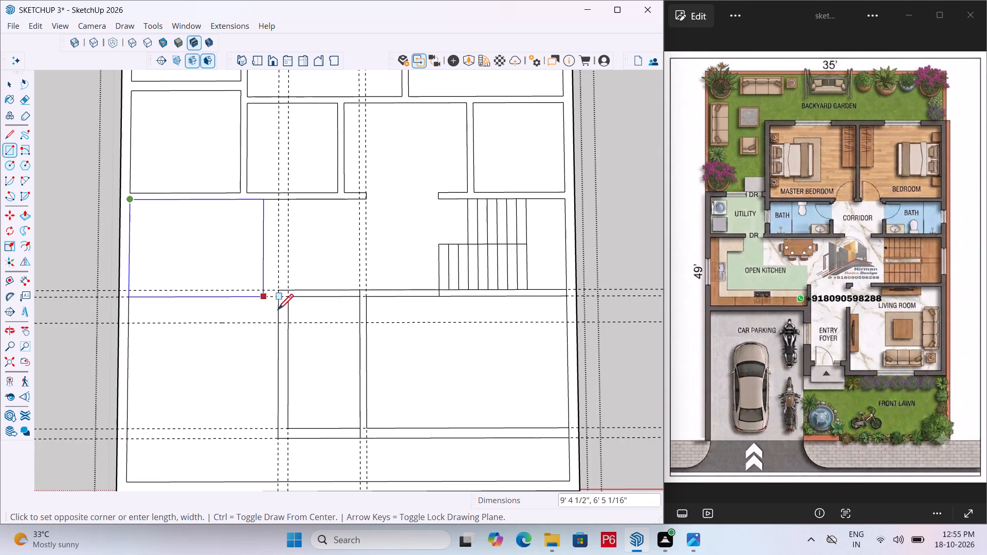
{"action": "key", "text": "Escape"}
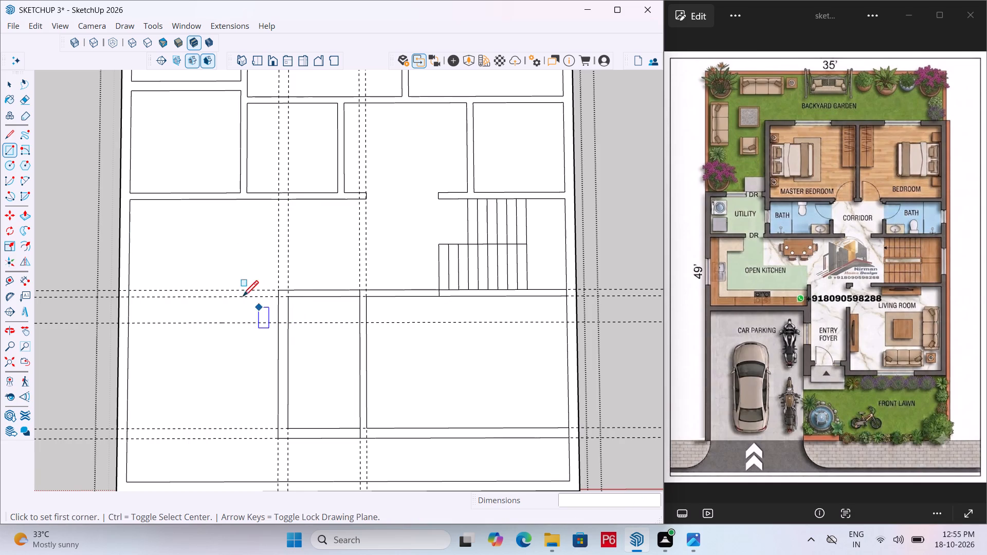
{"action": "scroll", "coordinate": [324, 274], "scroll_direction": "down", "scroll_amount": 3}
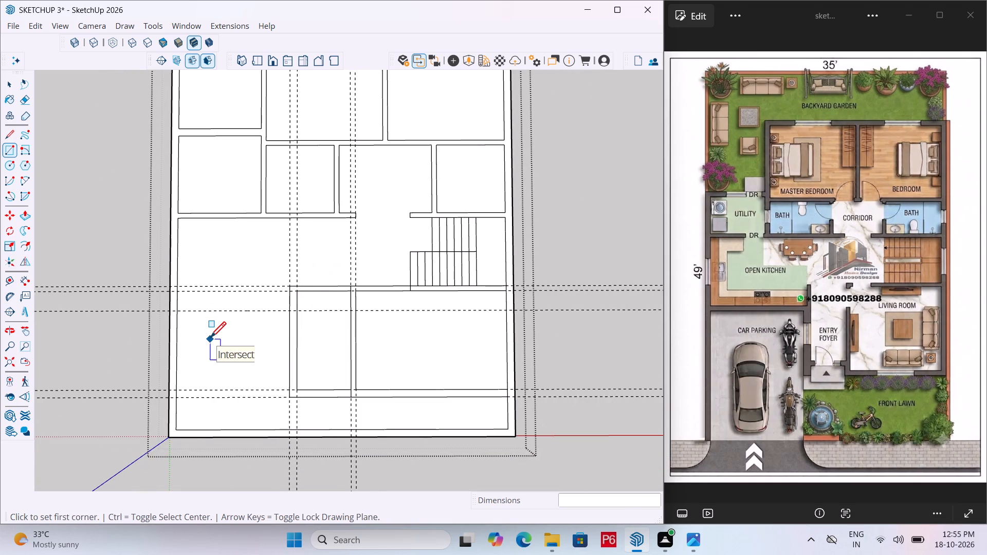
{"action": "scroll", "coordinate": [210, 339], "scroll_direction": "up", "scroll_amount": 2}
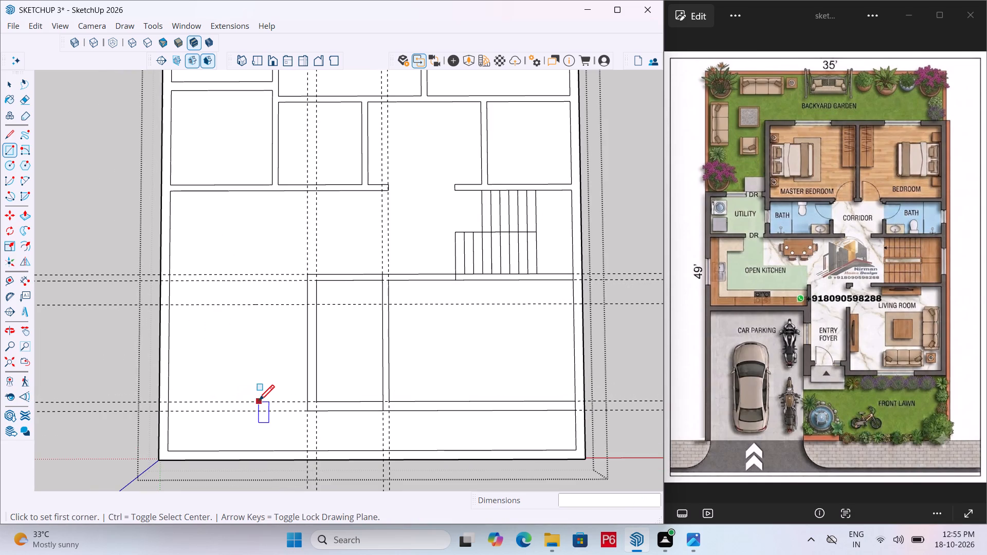
Measure the car parking depth along the side wall, from the front inner corner to the car parking's rear guide.
{"action": "left_click", "coordinate": [28, 280]}
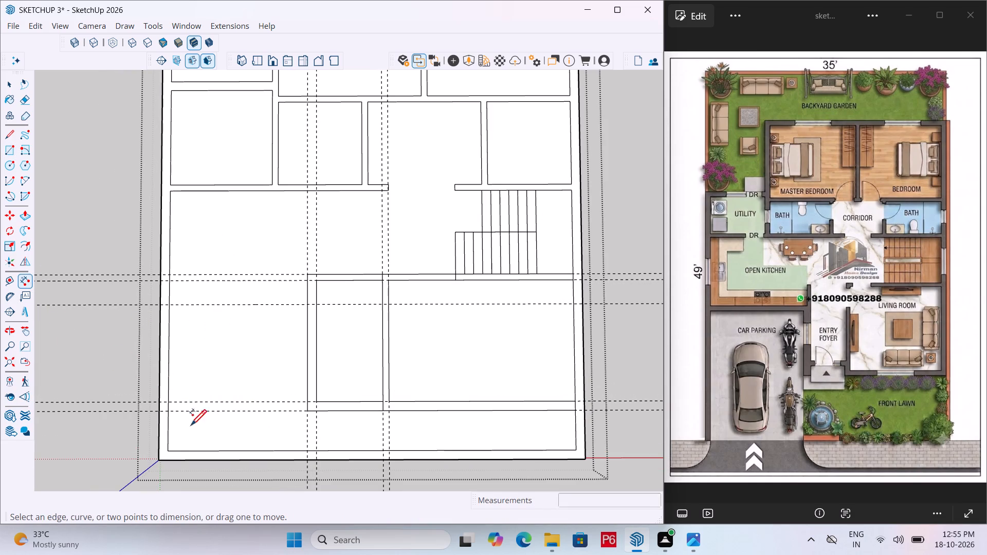
{"action": "left_click_drag", "start_coordinate": [168, 452], "coordinate": [169, 443]}
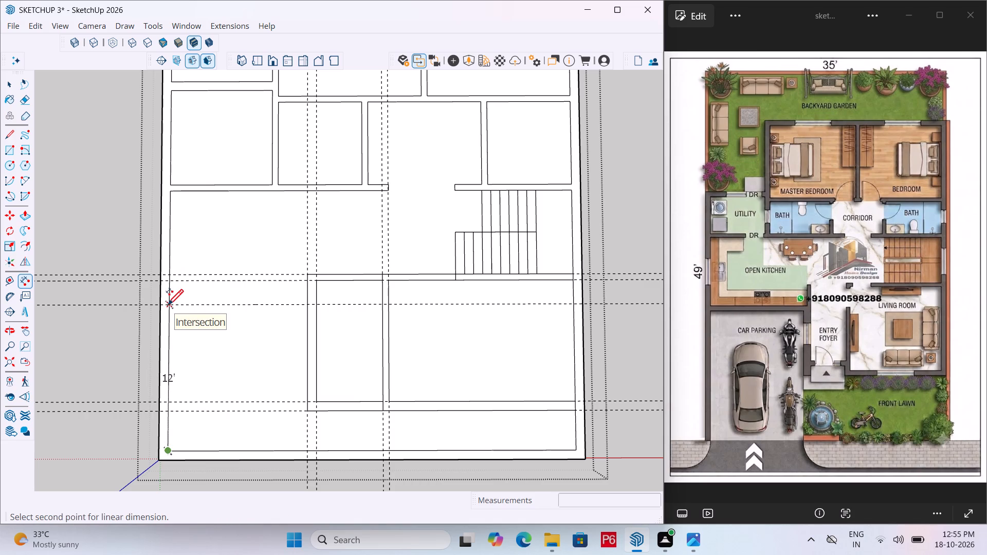
{"action": "key", "text": "Escape"}
Erase the guides around the entry foyer and living room walls, keeping only the car parking's rear guide.
{"action": "key", "text": "e"}
{"action": "left_click_drag", "start_coordinate": [242, 262], "coordinate": [242, 285]}
{"action": "left_click_drag", "start_coordinate": [279, 242], "coordinate": [407, 225]}
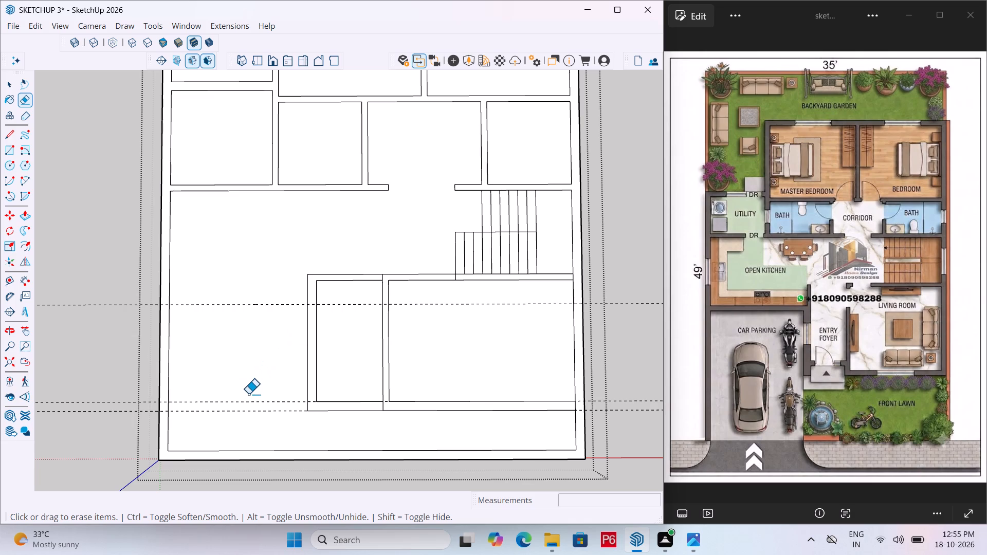
{"action": "left_click_drag", "start_coordinate": [248, 394], "coordinate": [253, 416]}
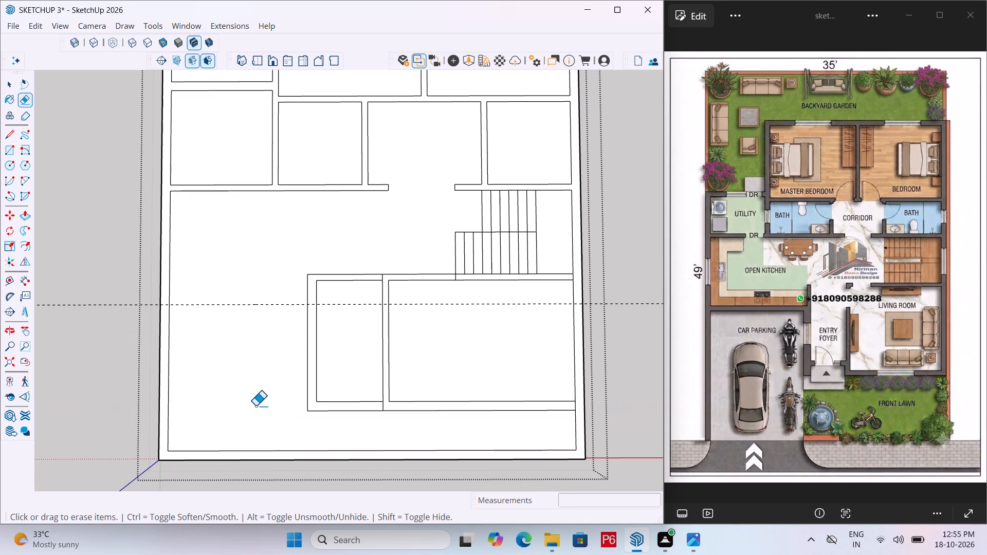
Save the model.
{"action": "key", "text": "ctrl+s"}
{"action": "key", "text": "ctrl+s"}
{"action": "key", "text": "ctrl+s"}
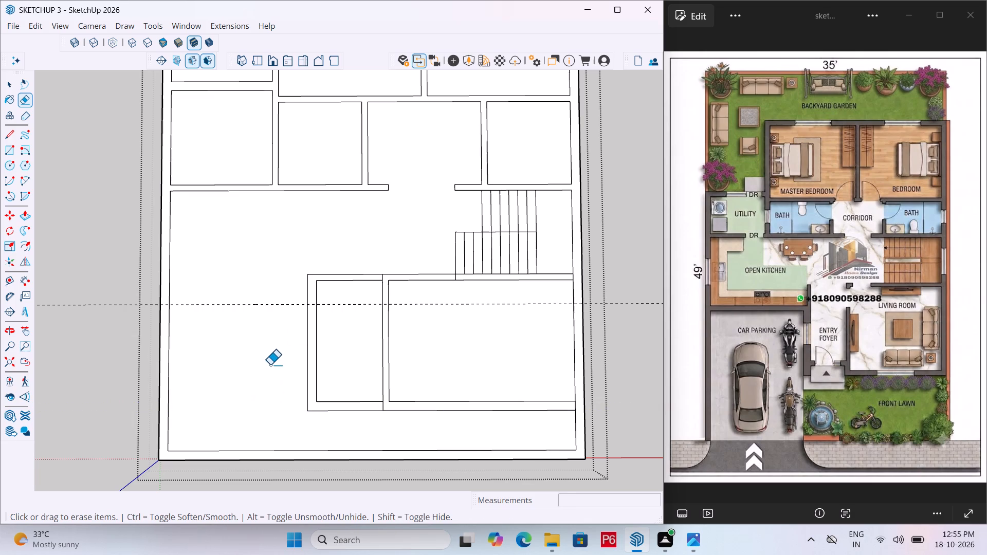
Place a parallel guide 9" behind the car parking's rear guide.
{"action": "key", "text": "y"}
{"action": "key", "text": "t"}
{"action": "left_click", "coordinate": [277, 302]}
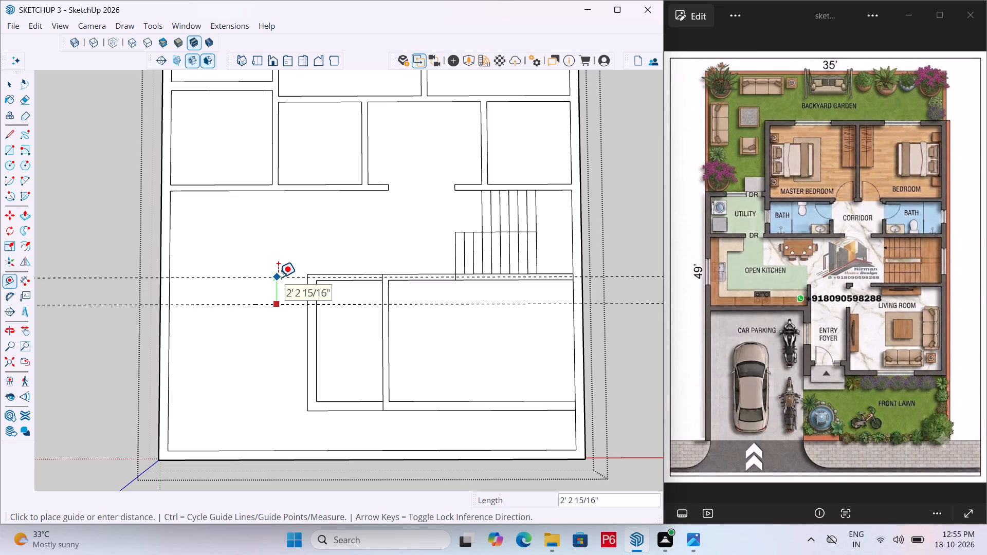
{"action": "type", "text": "9\""}
{"action": "key", "text": "Return"}
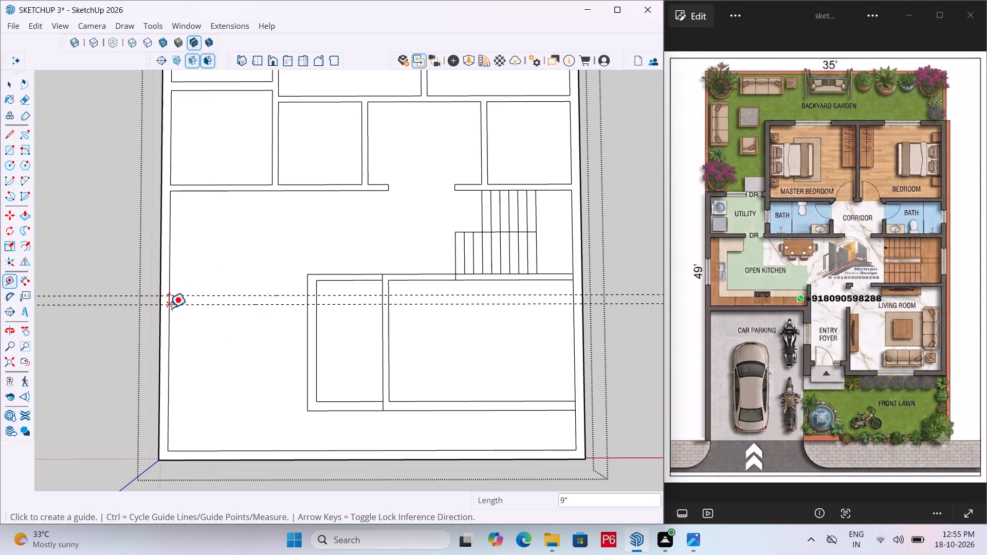
Draw the car parking's rear wall as two lines about 11' 5" long on the guides, from the side wall to the entry foyer.
{"action": "key", "text": "l"}
{"action": "left_click", "coordinate": [168, 294]}
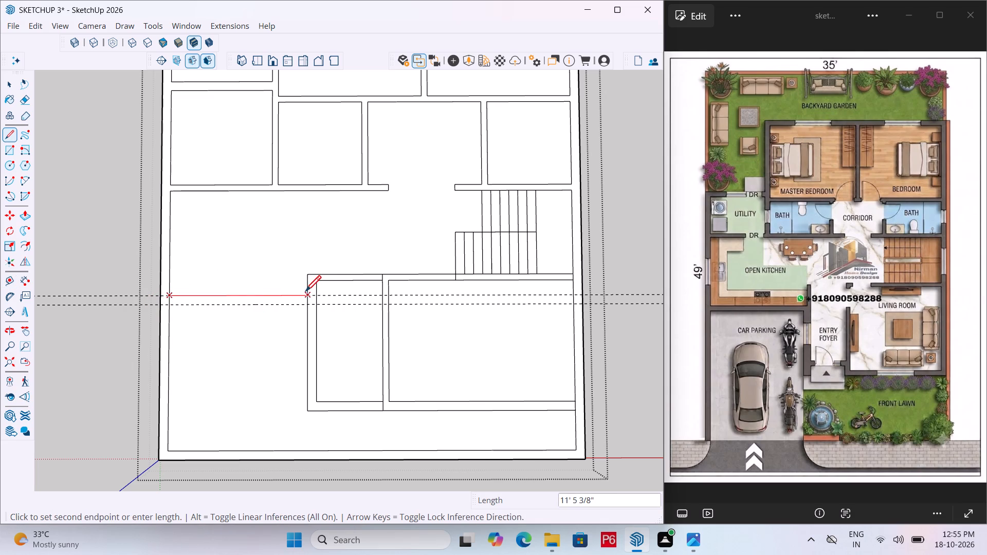
{"action": "left_click", "coordinate": [307, 294]}
{"action": "left_click", "coordinate": [170, 309]}
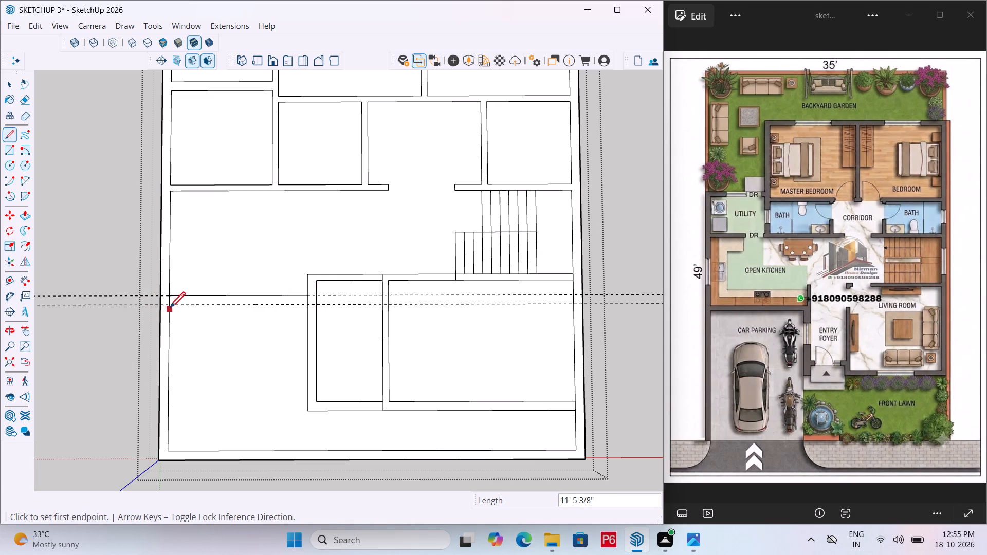
{"action": "key", "text": "Escape"}
{"action": "scroll", "coordinate": [172, 312], "scroll_direction": "up", "scroll_amount": 4}
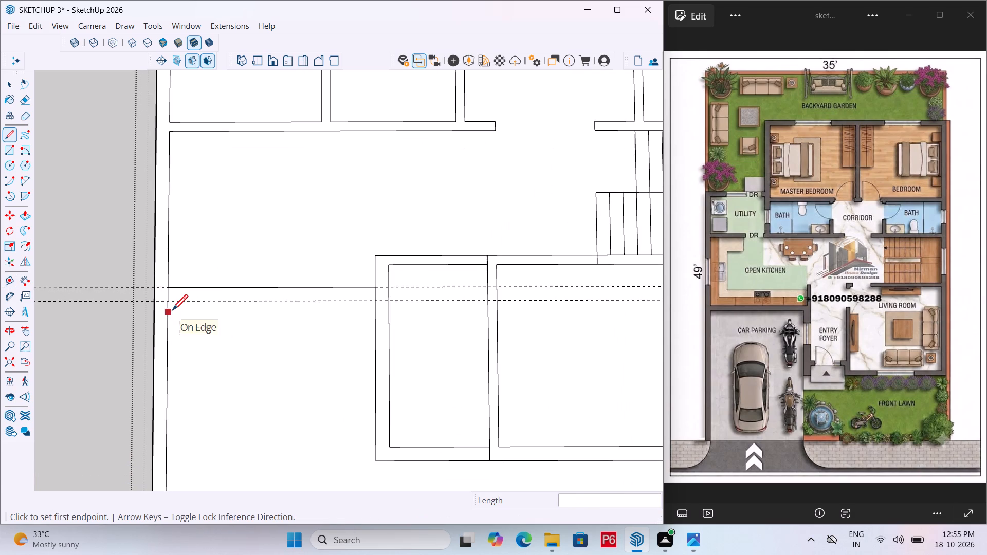
{"action": "key", "text": "l"}
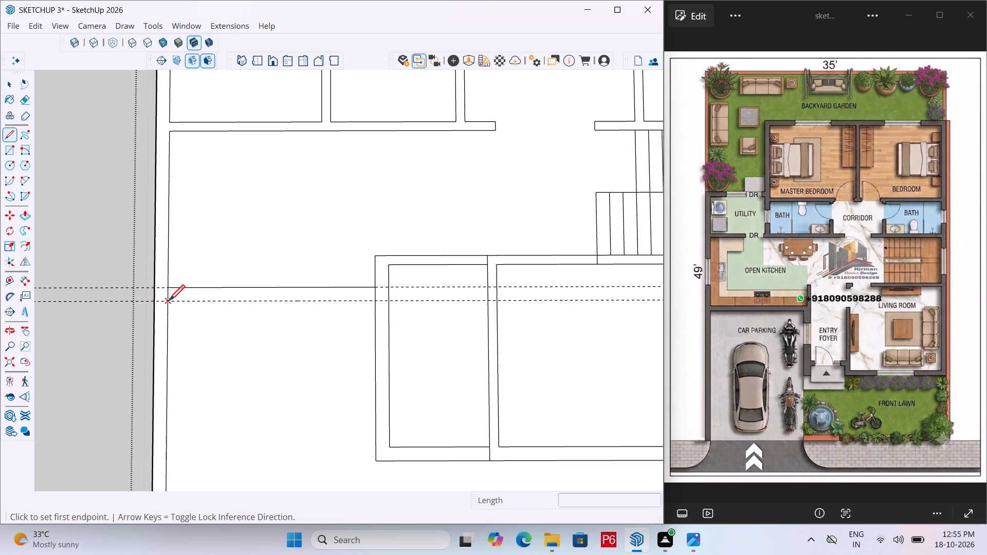
{"action": "left_click", "coordinate": [169, 302]}
{"action": "left_click", "coordinate": [369, 304]}
{"action": "key", "text": "Escape"}
{"action": "scroll", "coordinate": [232, 334], "scroll_direction": "down", "scroll_amount": 2}
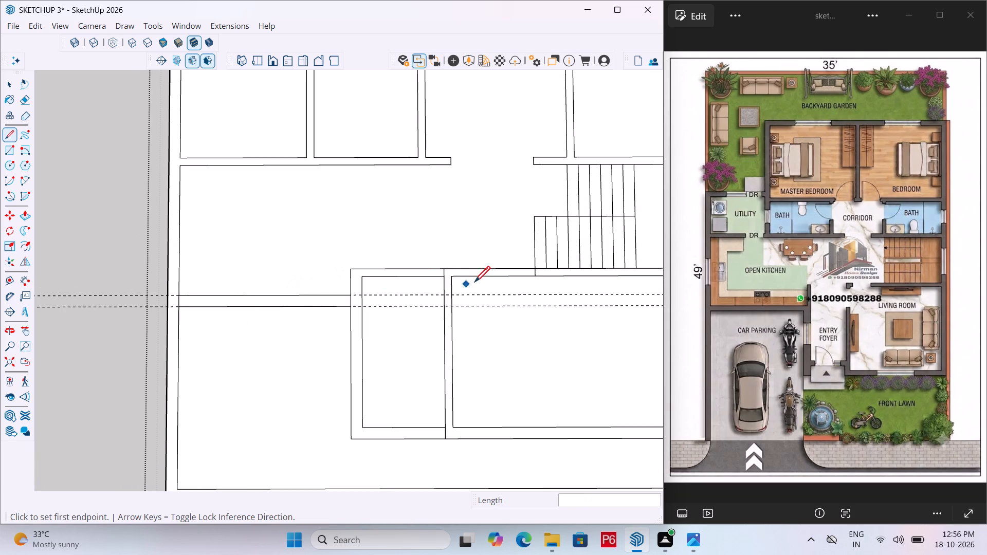
Erase the two guides of the car parking's rear wall.
{"action": "key", "text": "e"}
{"action": "left_click_drag", "start_coordinate": [485, 290], "coordinate": [495, 314]}
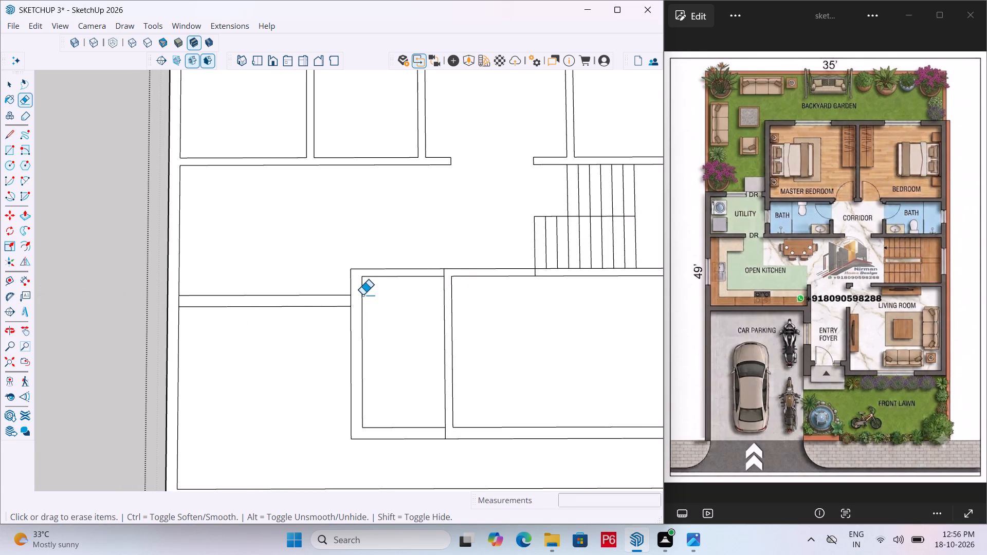
Erase the inner and outer front wall edges of the entry foyer.
{"action": "scroll", "coordinate": [440, 453], "scroll_direction": "up", "scroll_amount": 5}
{"action": "scroll", "coordinate": [341, 354], "scroll_direction": "down", "scroll_amount": 6}
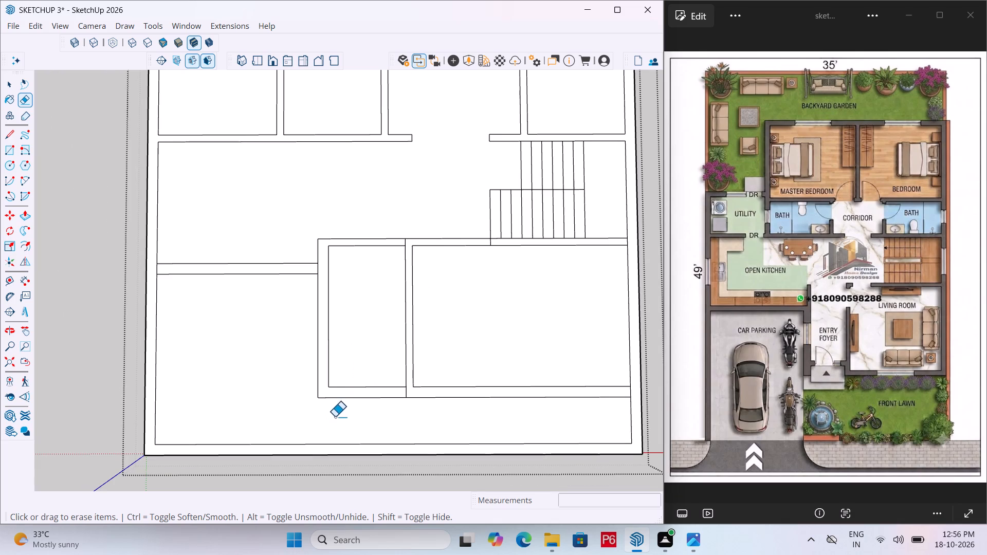
{"action": "left_click_drag", "start_coordinate": [356, 377], "coordinate": [358, 405]}
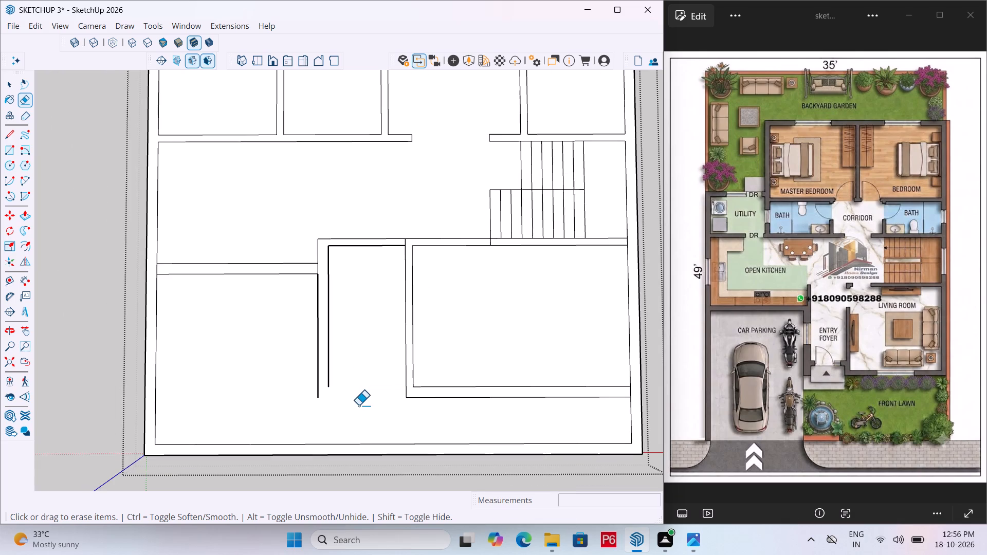
Draw a set-back front line about 5' 6" across the entry foyer, and redraw its outer front edge about 6' 3" long.
{"action": "key", "text": "l"}
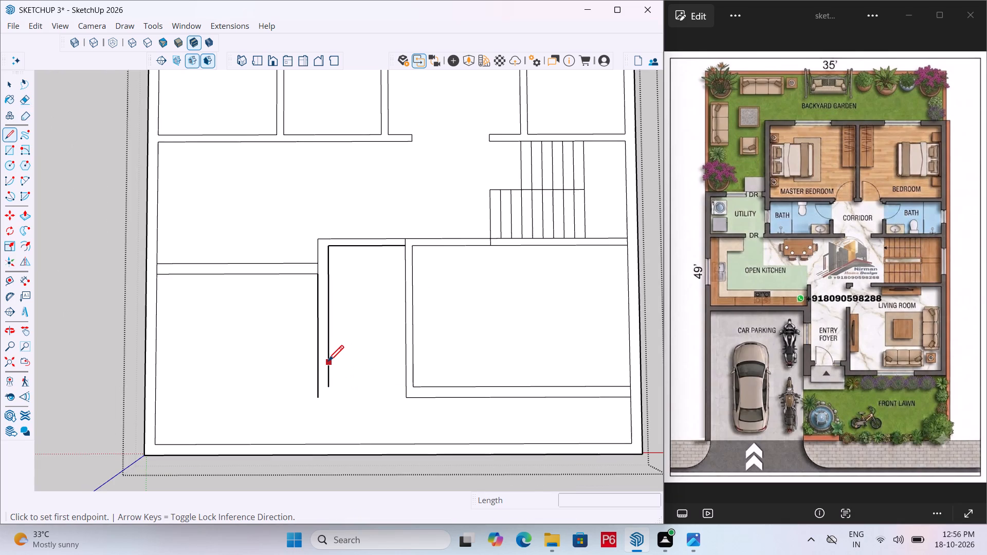
{"action": "left_click_drag", "start_coordinate": [328, 359], "coordinate": [334, 359]}
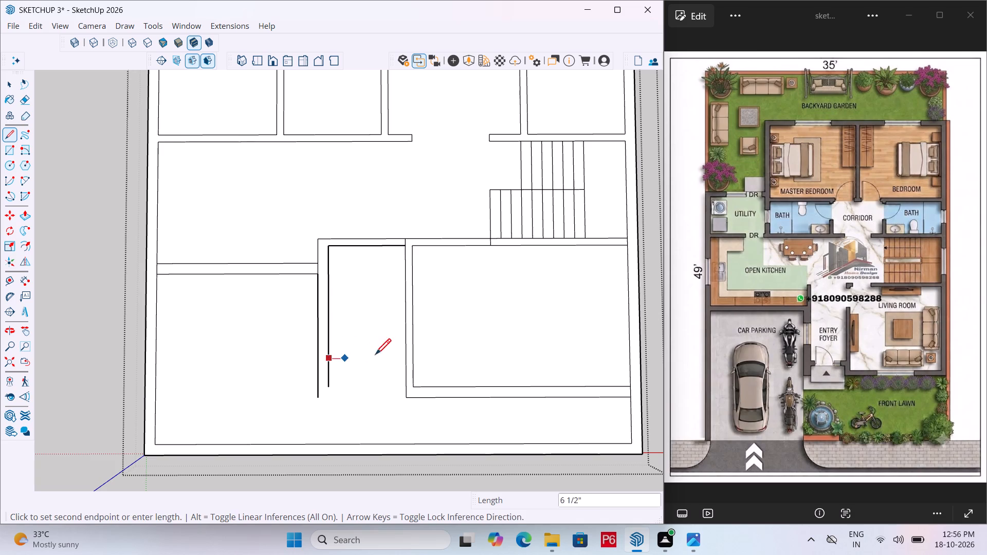
{"action": "left_click", "coordinate": [405, 356]}
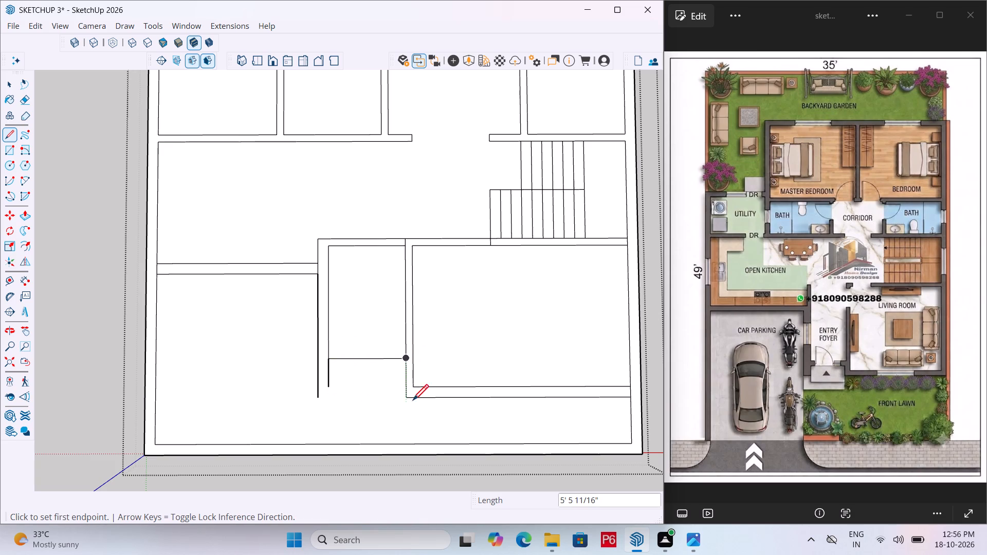
{"action": "left_click", "coordinate": [406, 400]}
{"action": "left_click", "coordinate": [319, 400]}
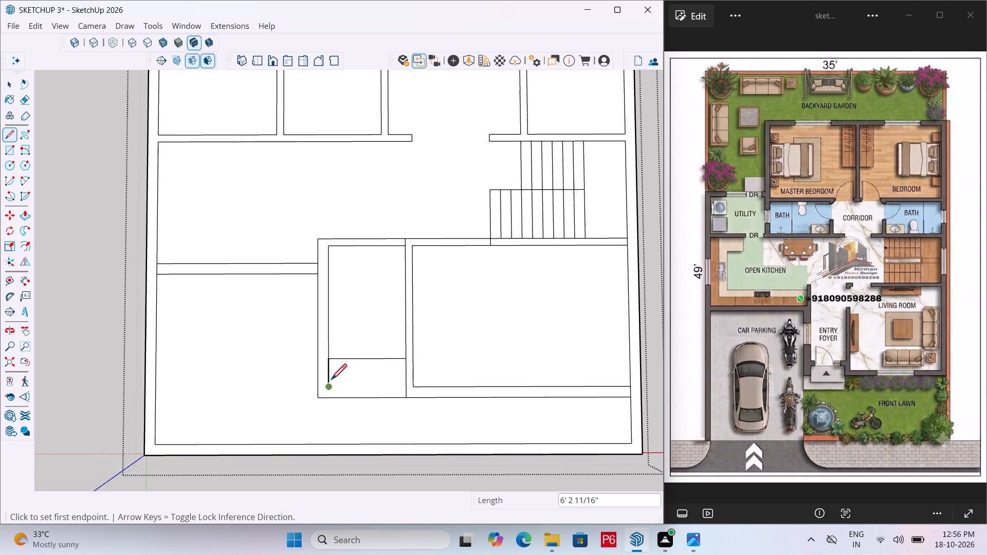
{"action": "key", "text": "Escape"}
Replace the leftover inner edge stub with a line about 2' 9" from the foyer's set-back front line to its outer front edge.
{"action": "key", "text": "e"}
{"action": "left_click", "coordinate": [329, 373]}
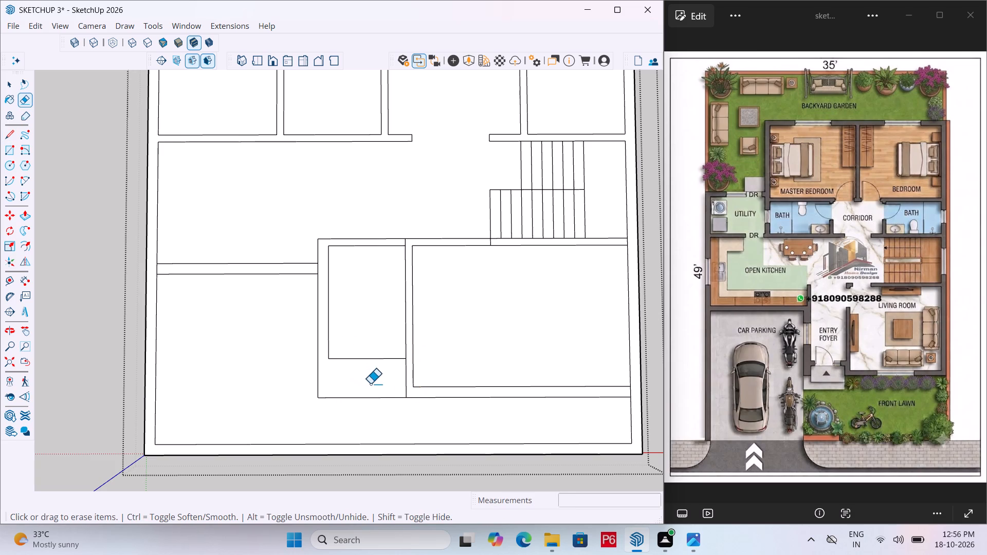
{"action": "key", "text": "l"}
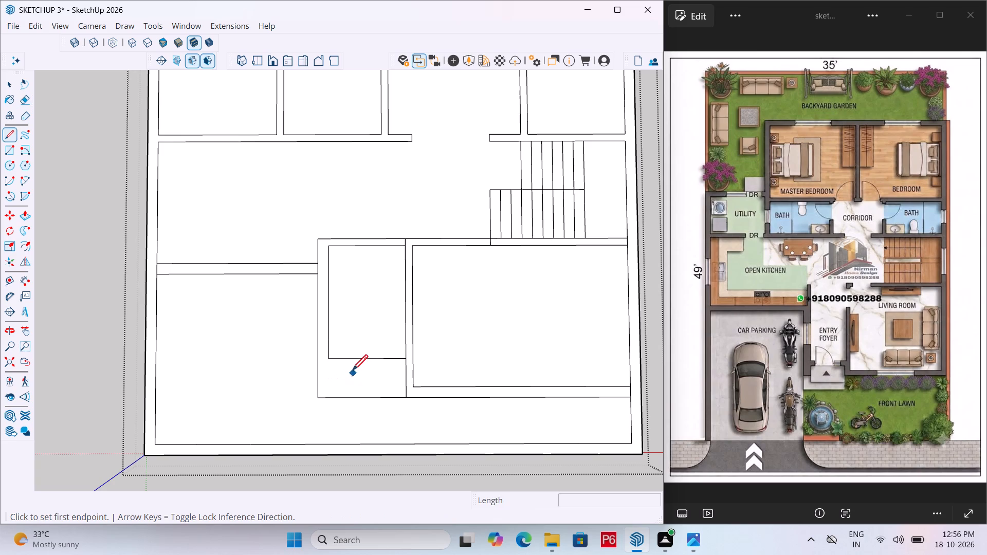
{"action": "left_click", "coordinate": [326, 359]}
{"action": "left_click", "coordinate": [328, 402]}
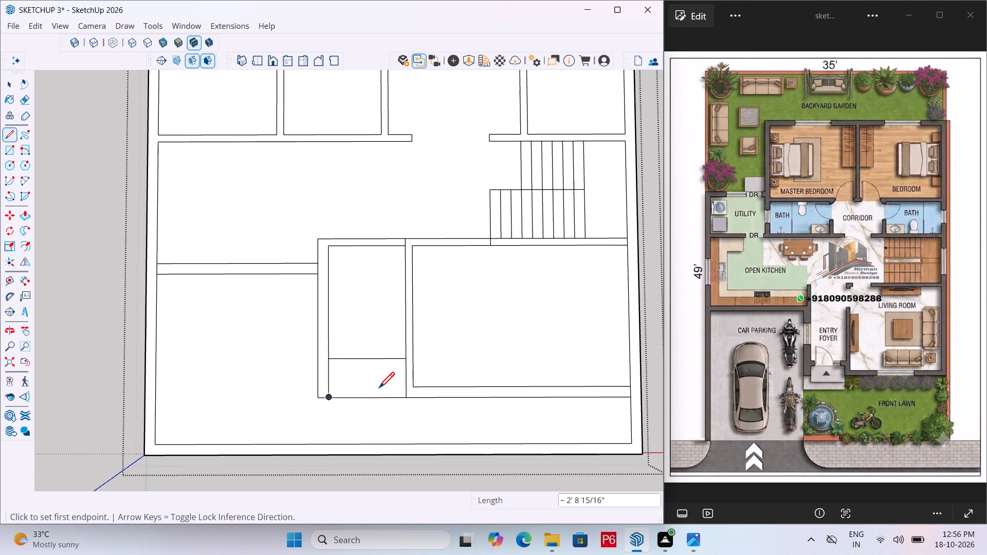
{"action": "key", "text": "Escape"}
Draw two 6" lines across the wall between the entry foyer and living room, marking a door opening near its rear end.
{"action": "scroll", "coordinate": [409, 253], "scroll_direction": "up", "scroll_amount": 4}
{"action": "left_click", "coordinate": [405, 258]}
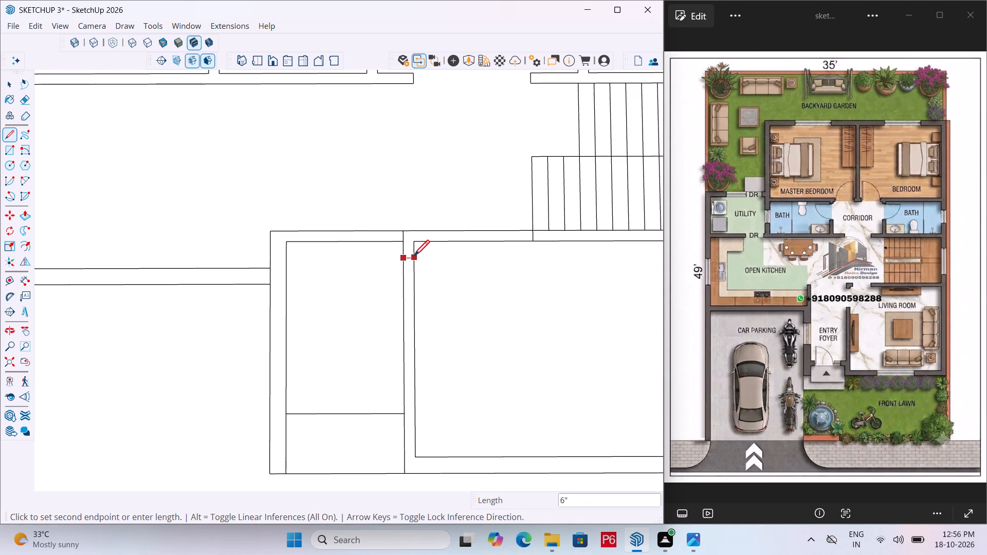
{"action": "left_click", "coordinate": [414, 257]}
{"action": "key", "text": "Escape"}
{"action": "scroll", "coordinate": [403, 267], "scroll_direction": "up", "scroll_amount": 1}
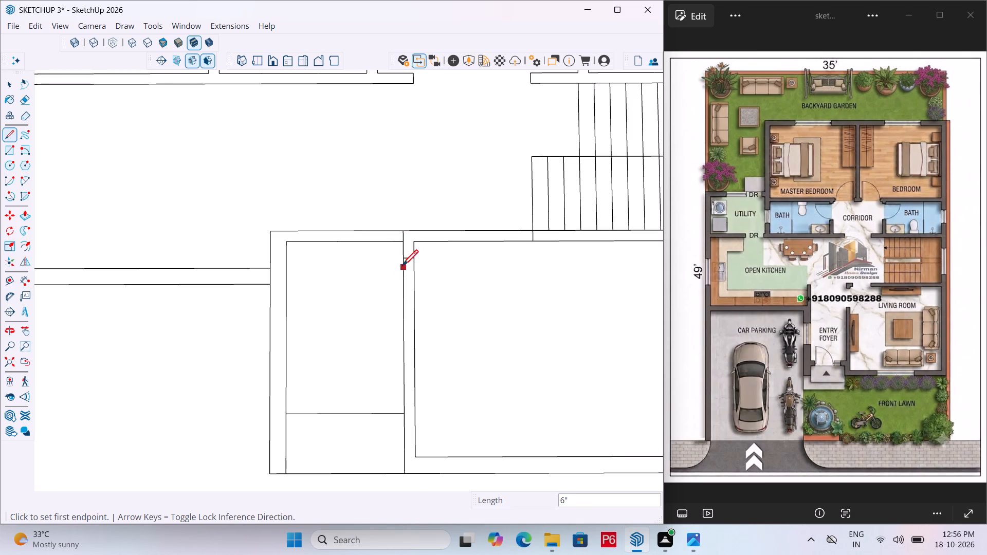
{"action": "scroll", "coordinate": [403, 267], "scroll_direction": "up", "scroll_amount": 4}
{"action": "scroll", "coordinate": [395, 313], "scroll_direction": "down", "scroll_amount": 3}
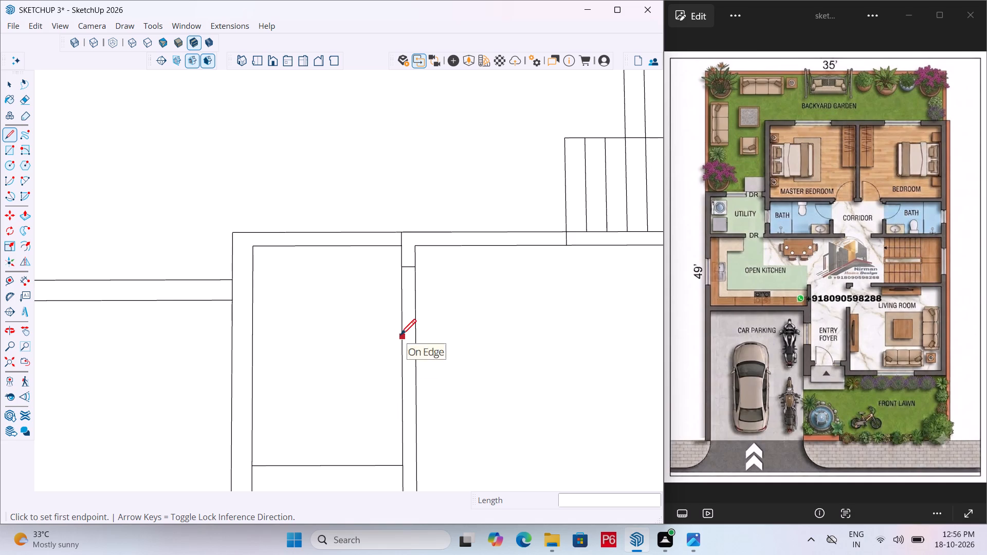
{"action": "left_click_drag", "start_coordinate": [400, 337], "coordinate": [413, 334]}
{"action": "left_click", "coordinate": [421, 334]}
{"action": "key", "text": "Escape"}
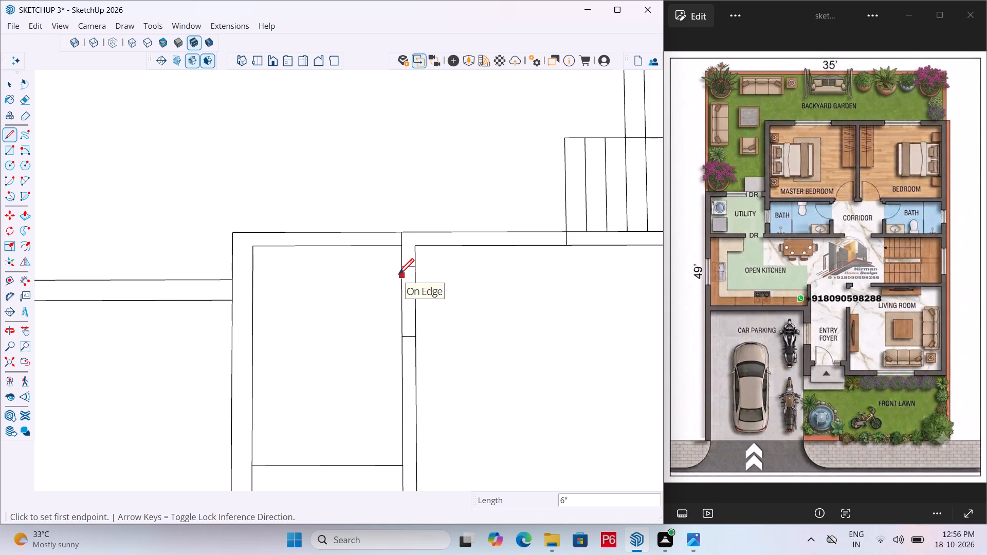
Erase the door opening's rear cross line and redraw it 6" long, slightly closer to the rear wall.
{"action": "key", "text": "e"}
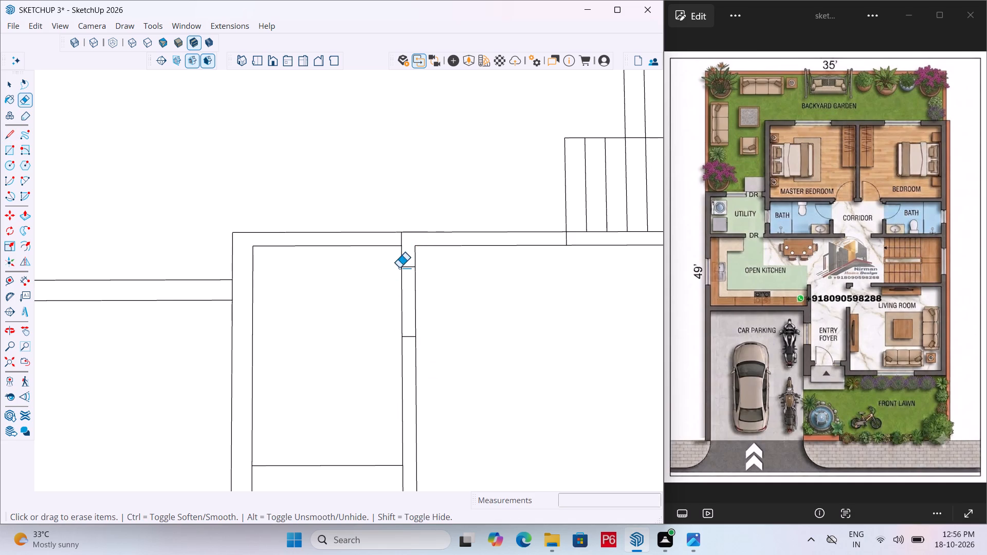
{"action": "left_click", "coordinate": [409, 265]}
{"action": "key", "text": "l"}
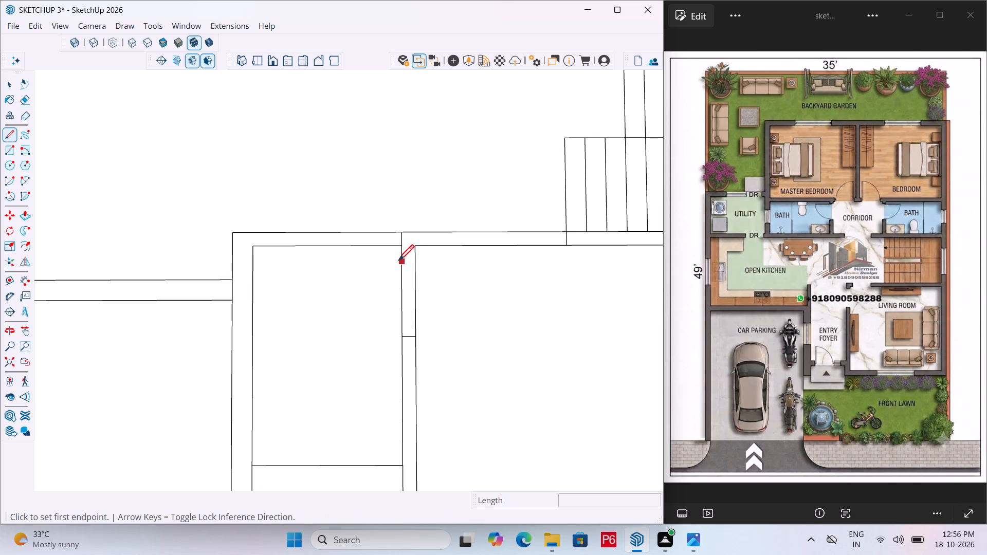
{"action": "left_click_drag", "start_coordinate": [399, 258], "coordinate": [405, 258]}
{"action": "left_click", "coordinate": [414, 258]}
{"action": "key", "text": "Escape"}
Erase the wall edges between the two cross lines to open the entry foyer–living room doorway, and save the model.
{"action": "type", "text": "RE"}
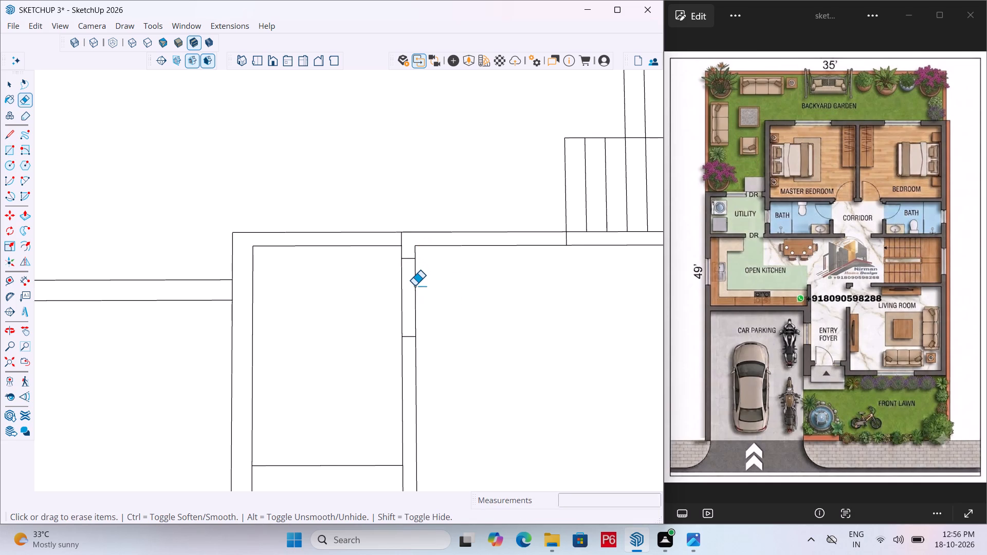
{"action": "left_click_drag", "start_coordinate": [431, 290], "coordinate": [388, 286]}
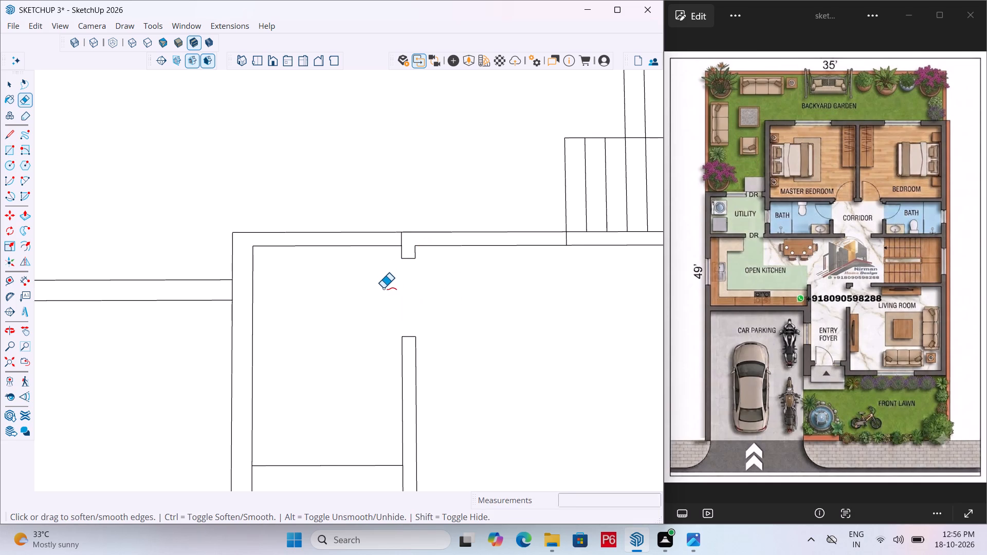
{"action": "key", "text": "ctrl+s"}
{"action": "key", "text": "ctrl+s"}
{"action": "key", "text": "ctrl+s"}
{"action": "key", "text": "ctrl+s"}
{"action": "scroll", "coordinate": [399, 296], "scroll_direction": "down", "scroll_amount": 1, "text": "ctrl"}
{"action": "key", "text": "ctrl+s"}
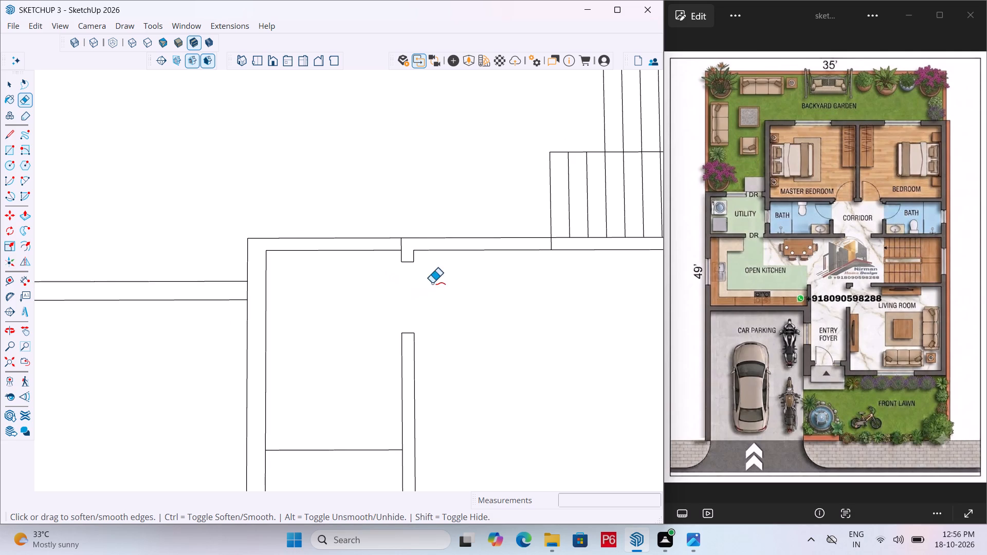
Draw two 6" lines across the living room's rear wall between foyer and stairs, and erase the wall edges between them.
{"action": "key", "text": "l"}
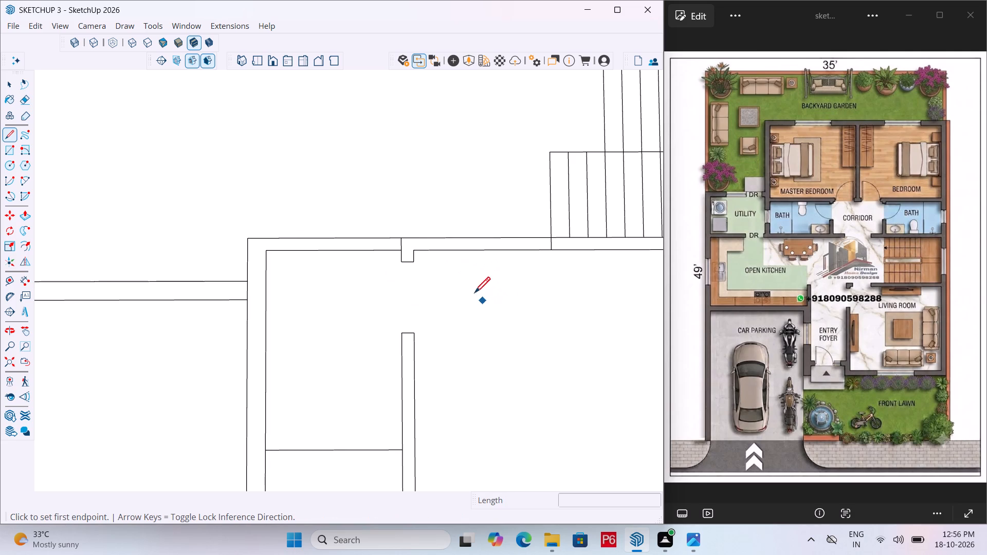
{"action": "scroll", "coordinate": [427, 252], "scroll_direction": "up", "scroll_amount": 3}
{"action": "left_click", "coordinate": [421, 252]}
{"action": "left_click", "coordinate": [424, 234]}
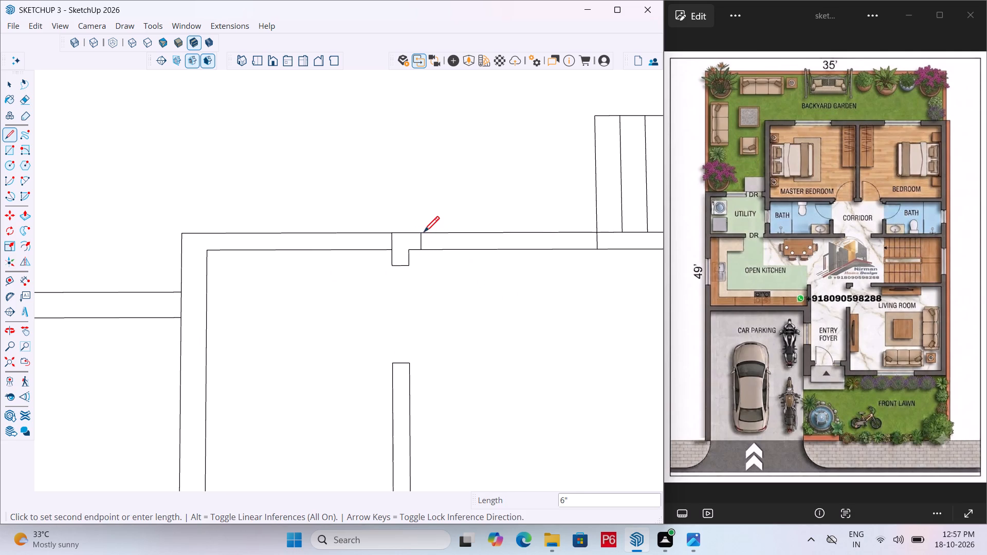
{"action": "left_click", "coordinate": [538, 252]}
{"action": "left_click", "coordinate": [540, 235]}
{"action": "key", "text": "space"}
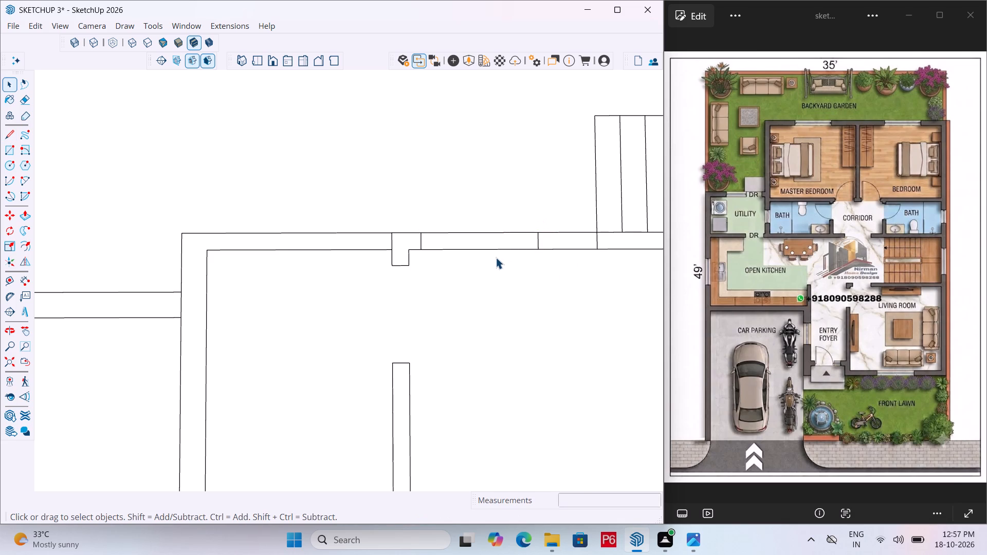
{"action": "key", "text": "e"}
{"action": "left_click_drag", "start_coordinate": [462, 230], "coordinate": [473, 257]}
{"action": "scroll", "coordinate": [471, 229], "scroll_direction": "down", "scroll_amount": 6}
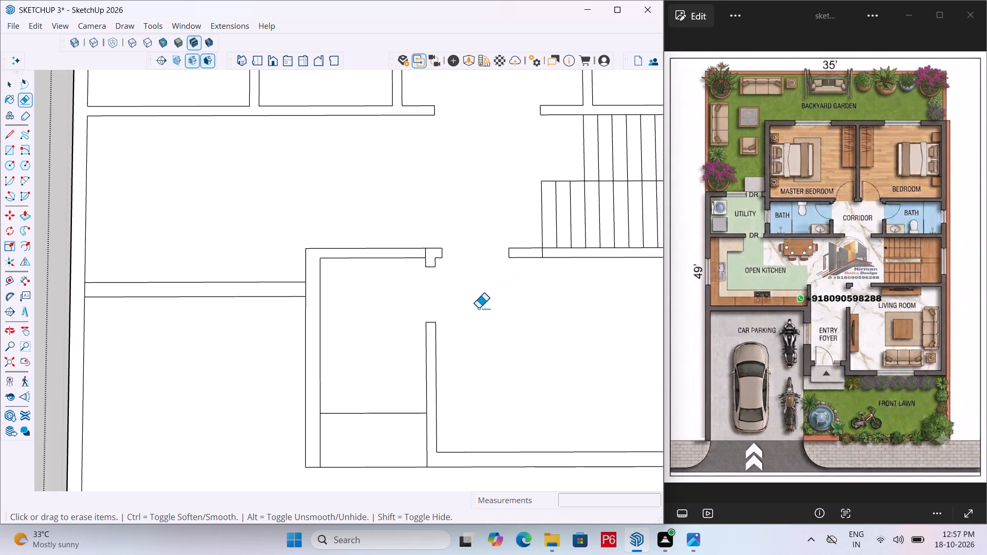
Erase the leftover cross lines in the living room's rear wall at the stairs and where its rear and front walls meet the outer wall.
{"action": "scroll", "coordinate": [556, 242], "scroll_direction": "up", "scroll_amount": 5}
{"action": "left_click_drag", "start_coordinate": [534, 258], "coordinate": [545, 256]}
{"action": "scroll", "coordinate": [519, 280], "scroll_direction": "down", "scroll_amount": 5}
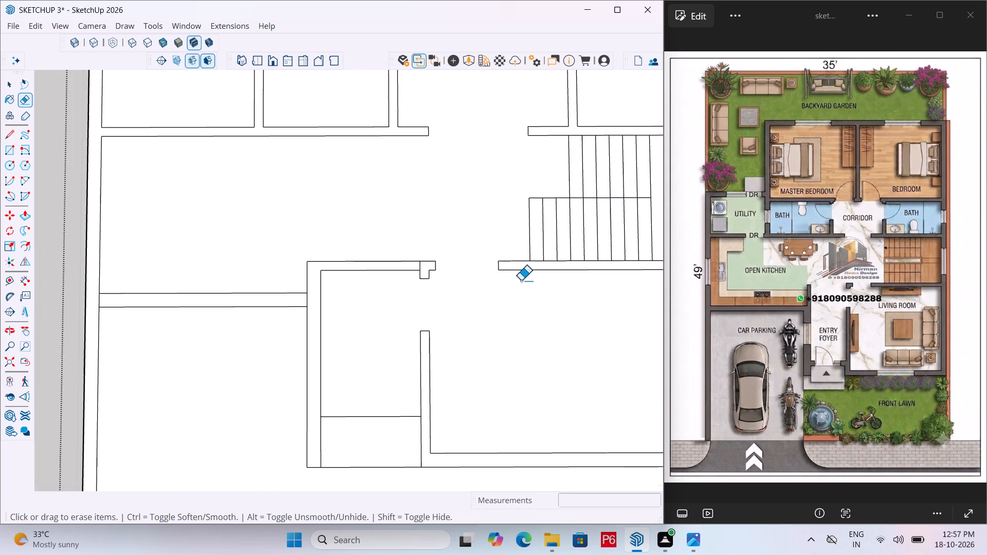
{"action": "scroll", "coordinate": [458, 281], "scroll_direction": "down", "scroll_amount": 5}
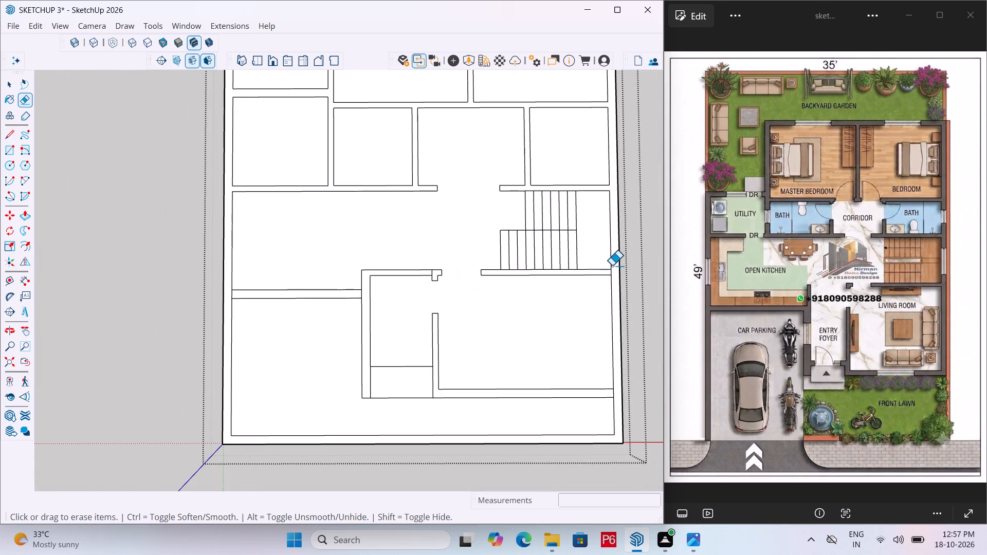
{"action": "scroll", "coordinate": [612, 265], "scroll_direction": "up", "scroll_amount": 9}
{"action": "left_click_drag", "start_coordinate": [605, 277], "coordinate": [625, 278]}
{"action": "scroll", "coordinate": [542, 252], "scroll_direction": "down", "scroll_amount": 6}
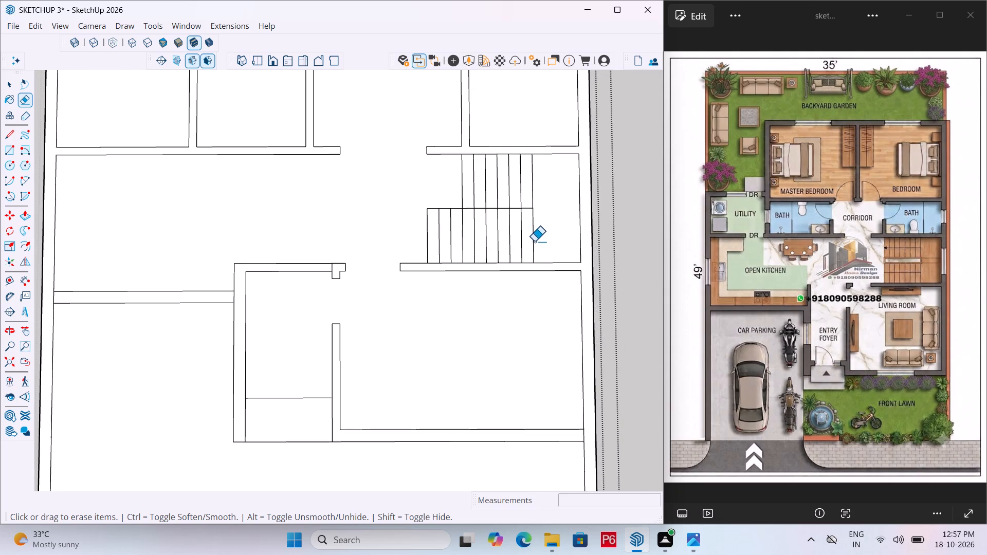
{"action": "scroll", "coordinate": [599, 469], "scroll_direction": "up", "scroll_amount": 6}
{"action": "left_click_drag", "start_coordinate": [577, 414], "coordinate": [572, 412]}
{"action": "scroll", "coordinate": [578, 406], "scroll_direction": "down", "scroll_amount": 6}
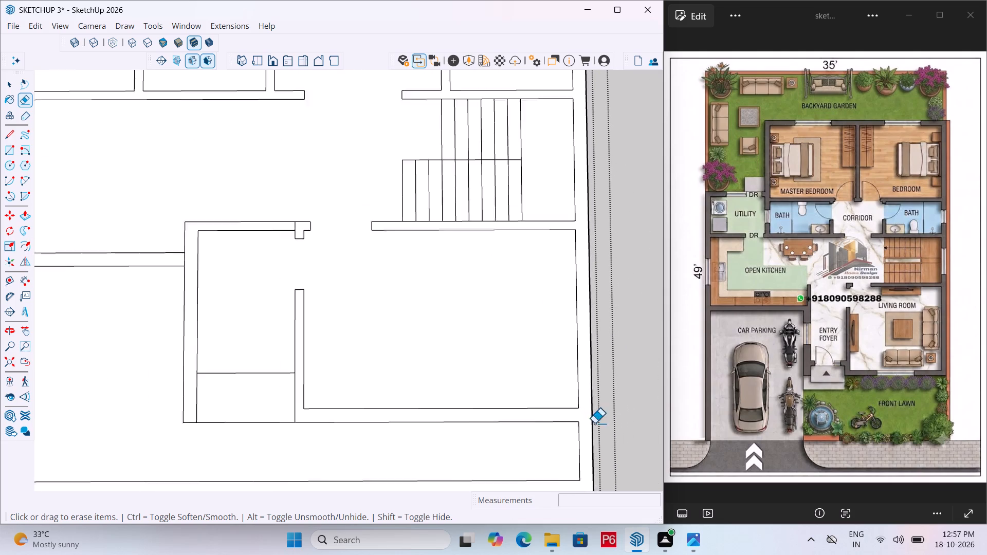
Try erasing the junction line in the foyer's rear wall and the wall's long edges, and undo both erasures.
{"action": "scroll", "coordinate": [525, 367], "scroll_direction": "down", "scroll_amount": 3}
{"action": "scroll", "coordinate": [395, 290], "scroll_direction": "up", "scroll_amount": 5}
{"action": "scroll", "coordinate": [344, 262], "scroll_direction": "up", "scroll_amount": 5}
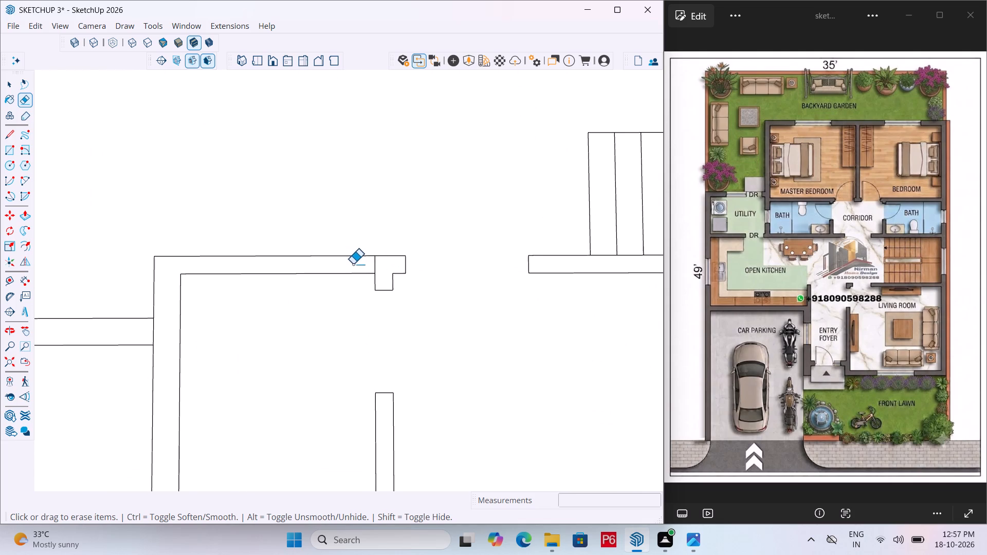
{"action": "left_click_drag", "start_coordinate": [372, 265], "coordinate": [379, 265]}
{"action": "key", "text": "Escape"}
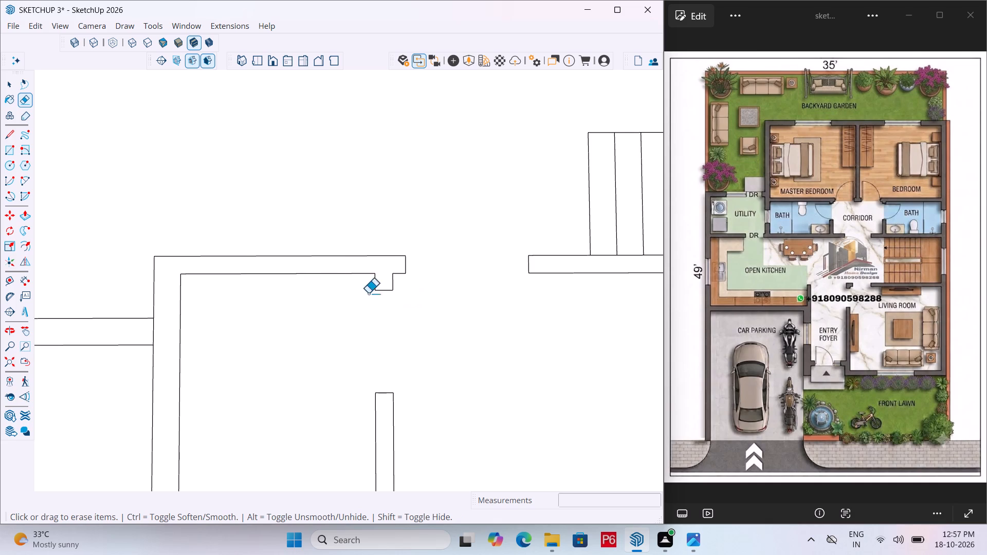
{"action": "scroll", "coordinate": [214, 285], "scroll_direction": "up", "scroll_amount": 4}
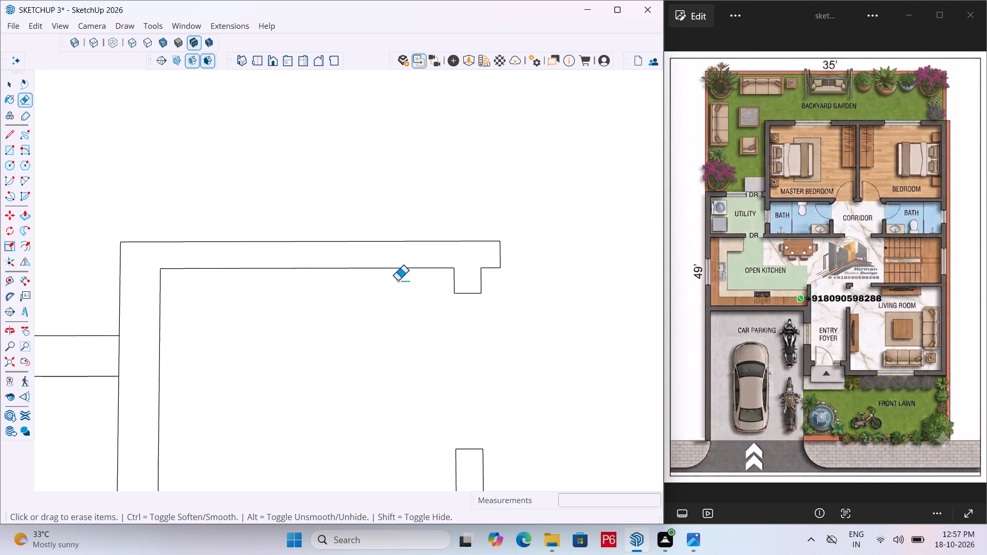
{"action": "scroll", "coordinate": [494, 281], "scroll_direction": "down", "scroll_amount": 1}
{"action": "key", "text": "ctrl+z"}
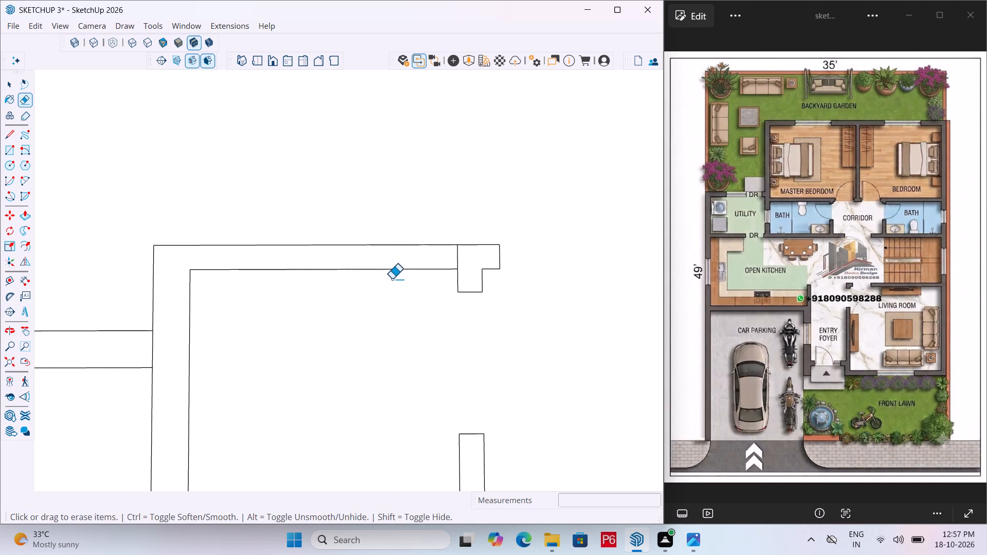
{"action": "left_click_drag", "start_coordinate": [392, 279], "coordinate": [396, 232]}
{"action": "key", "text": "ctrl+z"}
Draw a line across the foyer's rear corner beside the car parking, and erase the foyer's two rear wall edges.
{"action": "key", "text": "l"}
{"action": "left_click_drag", "start_coordinate": [191, 271], "coordinate": [194, 254]}
{"action": "left_click", "coordinate": [192, 243]}
{"action": "key", "text": "Escape"}
{"action": "key", "text": "e"}
{"action": "left_click_drag", "start_coordinate": [321, 234], "coordinate": [327, 268]}
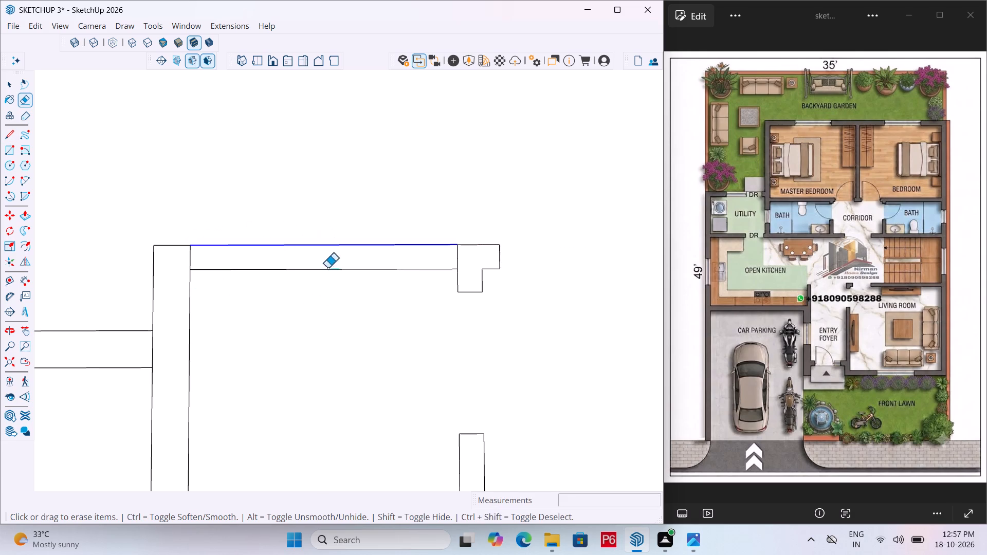
{"action": "left_click_drag", "start_coordinate": [327, 268], "coordinate": [330, 279]}
Erase the leftover line where the wall between open kitchen and car parking meets the outer side wall.
{"action": "scroll", "coordinate": [388, 215], "scroll_direction": "down", "scroll_amount": 11}
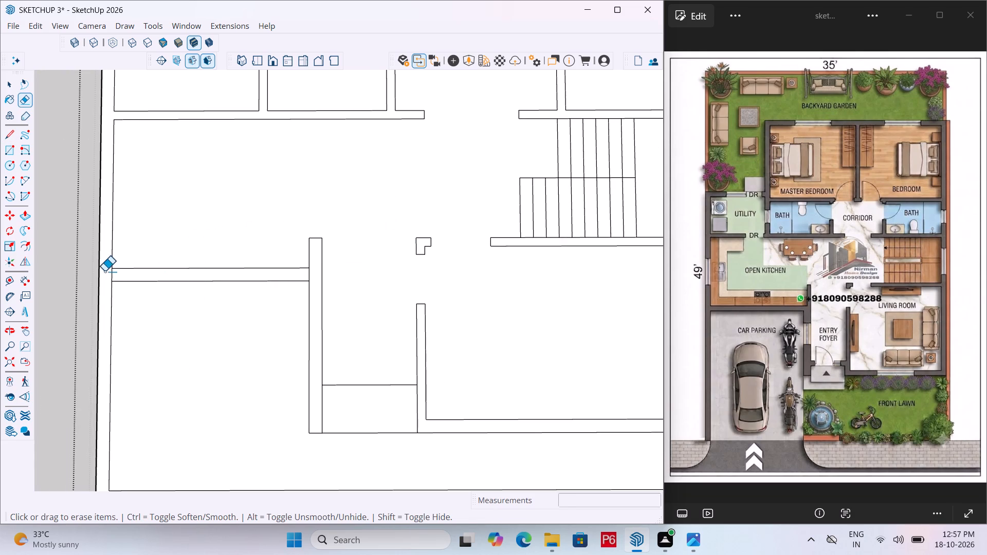
{"action": "left_click_drag", "start_coordinate": [106, 271], "coordinate": [115, 273]}
{"action": "scroll", "coordinate": [322, 265], "scroll_direction": "down", "scroll_amount": 2}
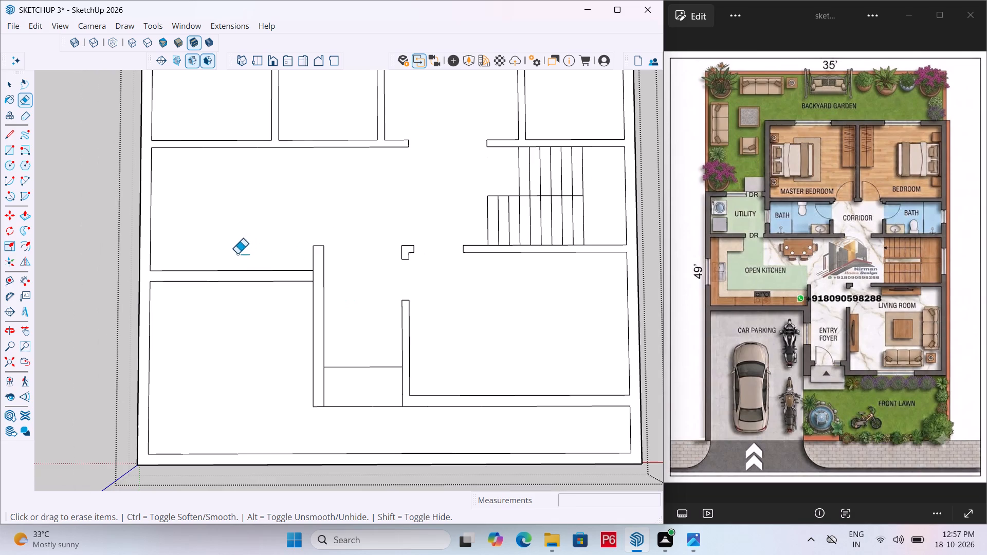
Place guides 2' inside the open kitchen from its front, outer side and rear walls, and save the model.
{"action": "scroll", "coordinate": [233, 267], "scroll_direction": "down", "scroll_amount": 1}
{"action": "scroll", "coordinate": [279, 361], "scroll_direction": "down", "scroll_amount": 4}
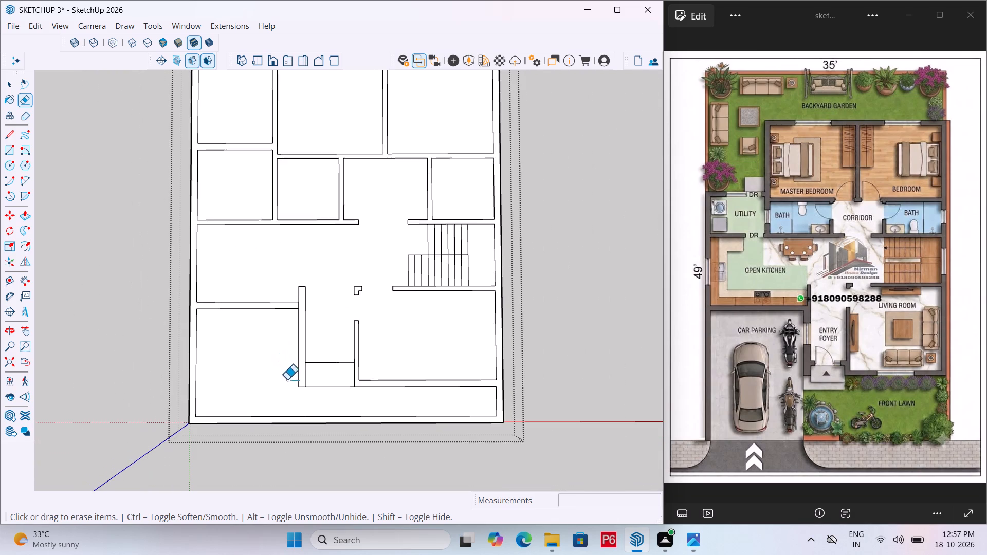
{"action": "scroll", "coordinate": [299, 326], "scroll_direction": "down", "scroll_amount": 2}
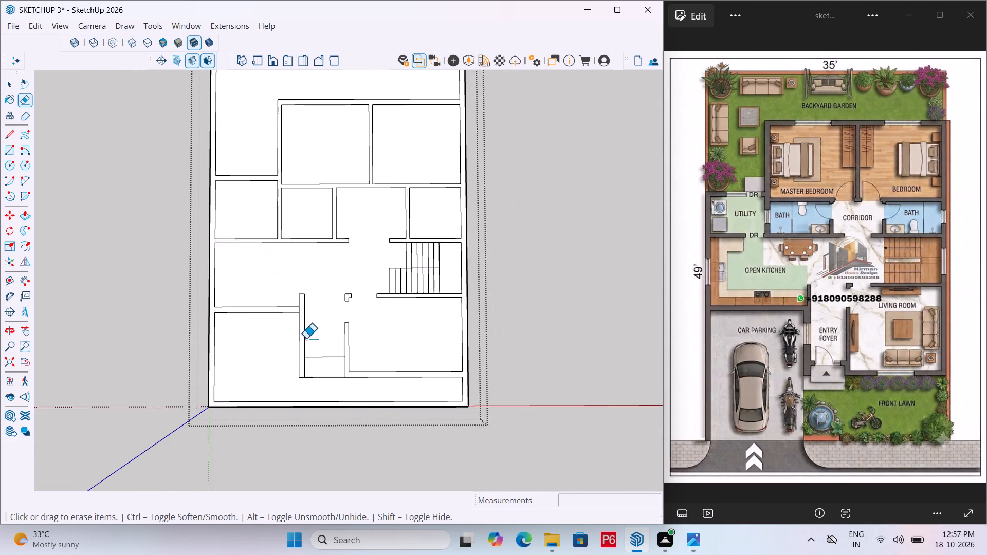
{"action": "scroll", "coordinate": [306, 339], "scroll_direction": "down", "scroll_amount": 2}
{"action": "scroll", "coordinate": [262, 327], "scroll_direction": "up", "scroll_amount": 4}
{"action": "scroll", "coordinate": [305, 295], "scroll_direction": "up", "scroll_amount": 6}
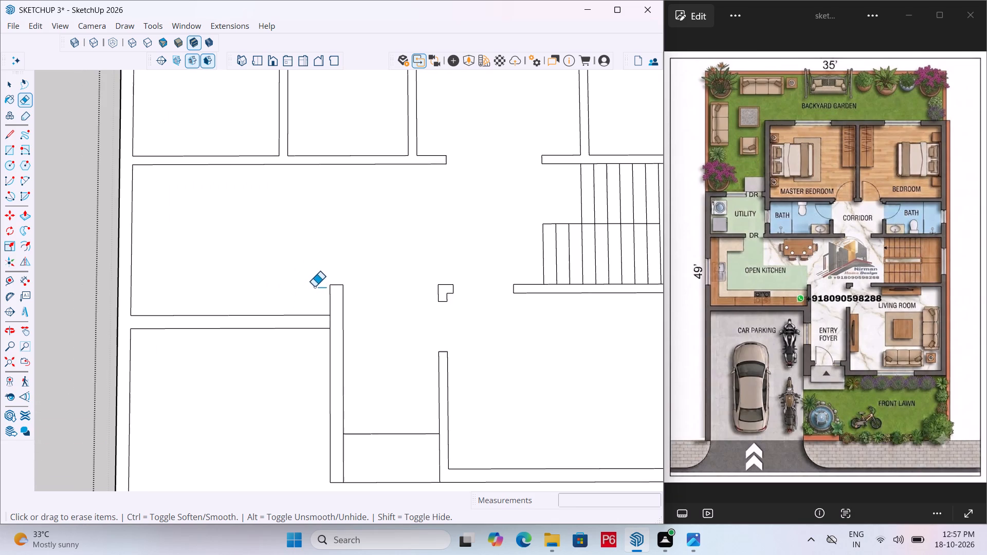
{"action": "scroll", "coordinate": [304, 319], "scroll_direction": "up", "scroll_amount": 1}
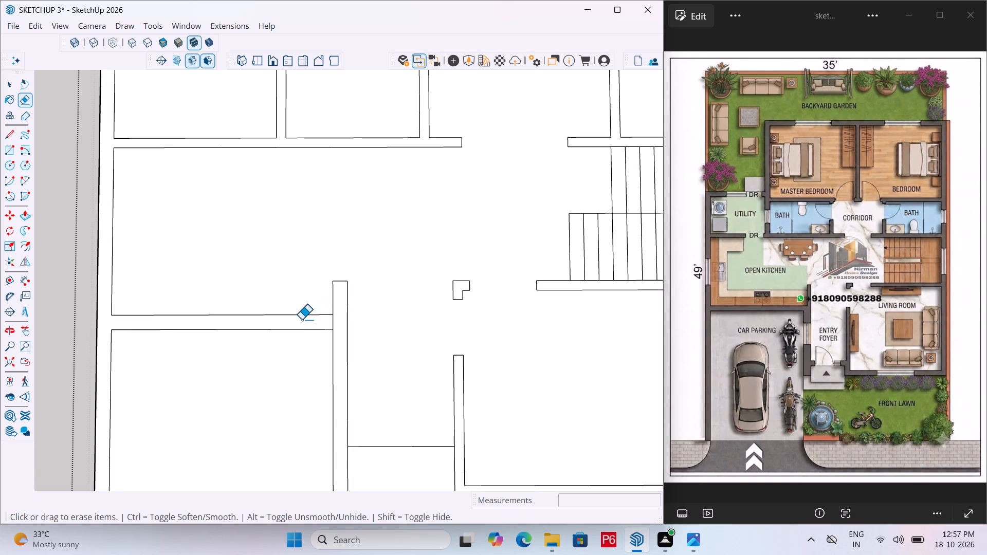
{"action": "key", "text": "space"}
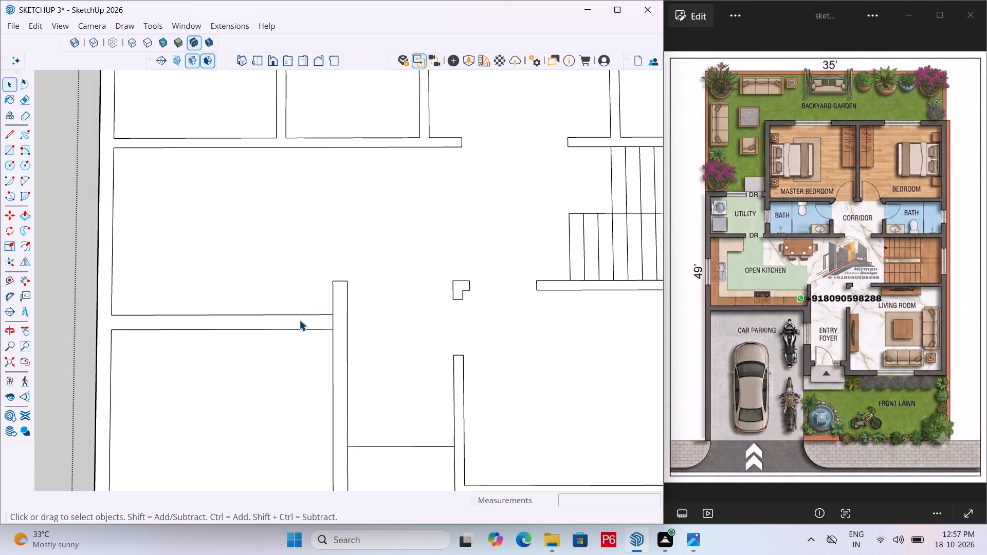
{"action": "key", "text": "t"}
{"action": "left_click", "coordinate": [306, 313]}
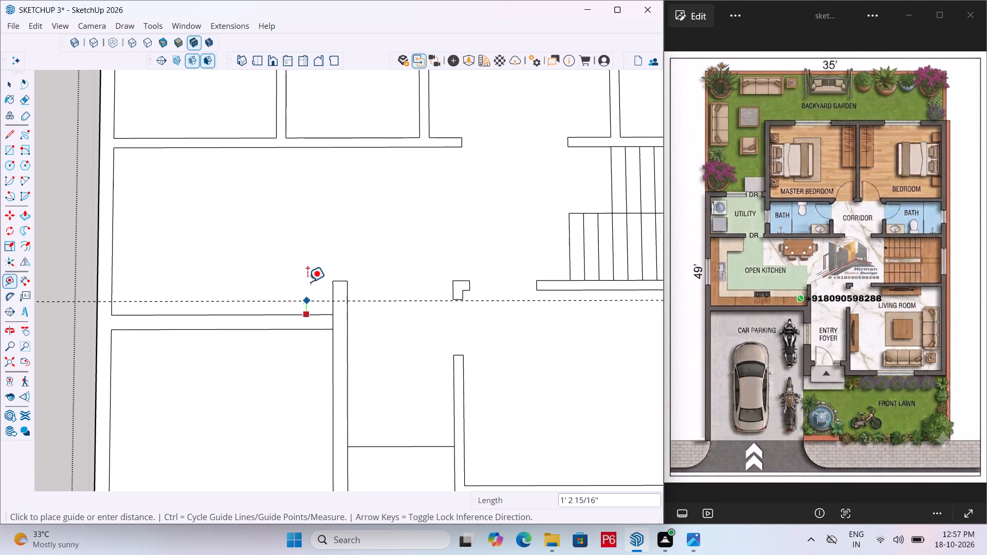
{"action": "type", "text": "2'"}
{"action": "key", "text": "Return"}
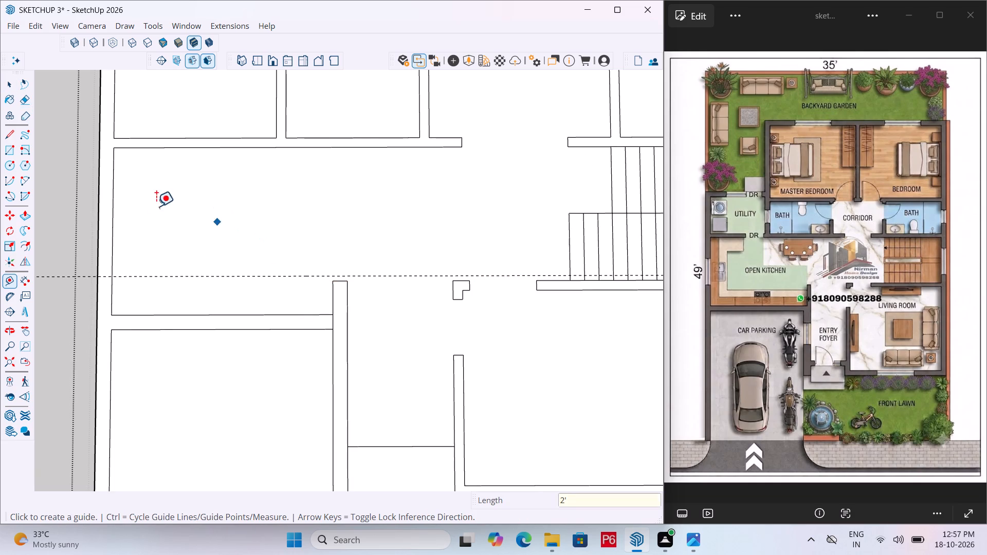
{"action": "left_click_drag", "start_coordinate": [109, 206], "coordinate": [115, 206]}
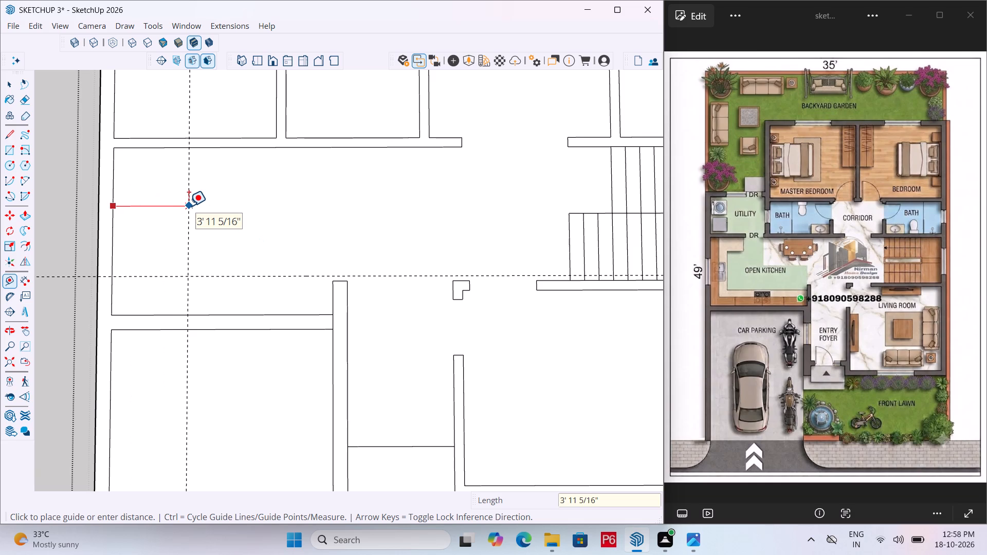
{"action": "type", "text": "2'"}
{"action": "key", "text": "Return"}
{"action": "left_click", "coordinate": [201, 147]}
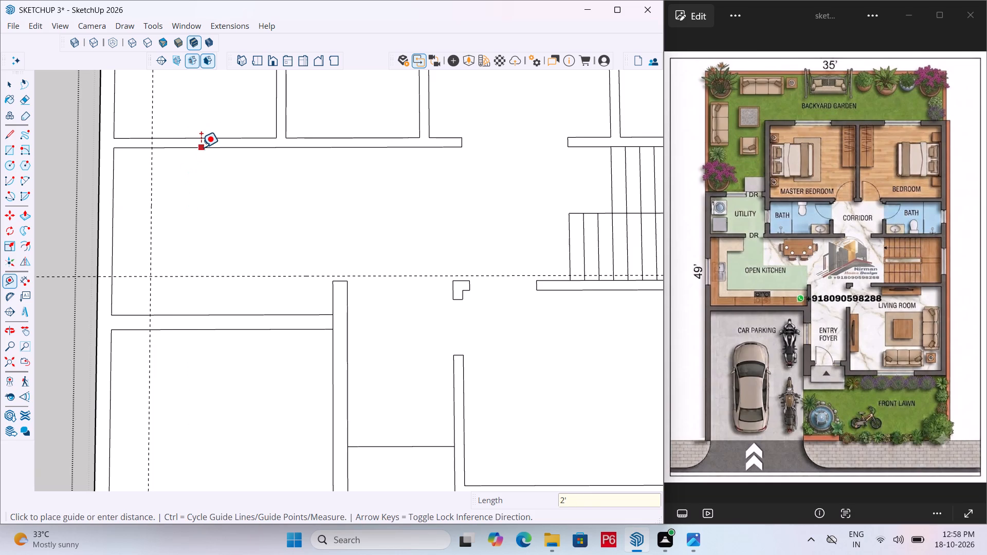
{"action": "type", "text": "2'"}
{"action": "key", "text": "Return"}
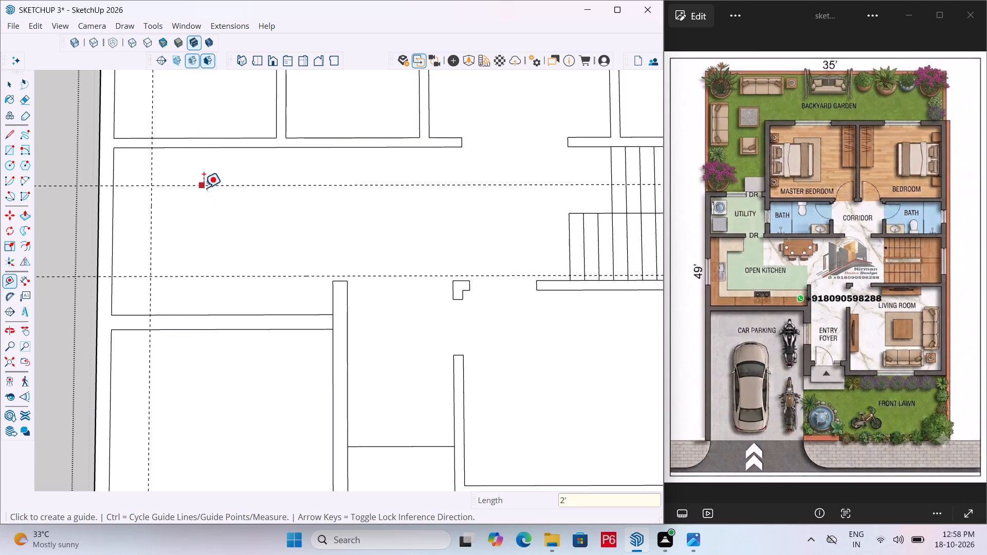
{"action": "key", "text": "ctrl+s"}
Outline the open kitchen counter along the guides, 2' deep from the rear wall, about 4' 9" along the side, ending above the foyer wall.
{"action": "scroll", "coordinate": [247, 215], "scroll_direction": "down", "scroll_amount": 1}
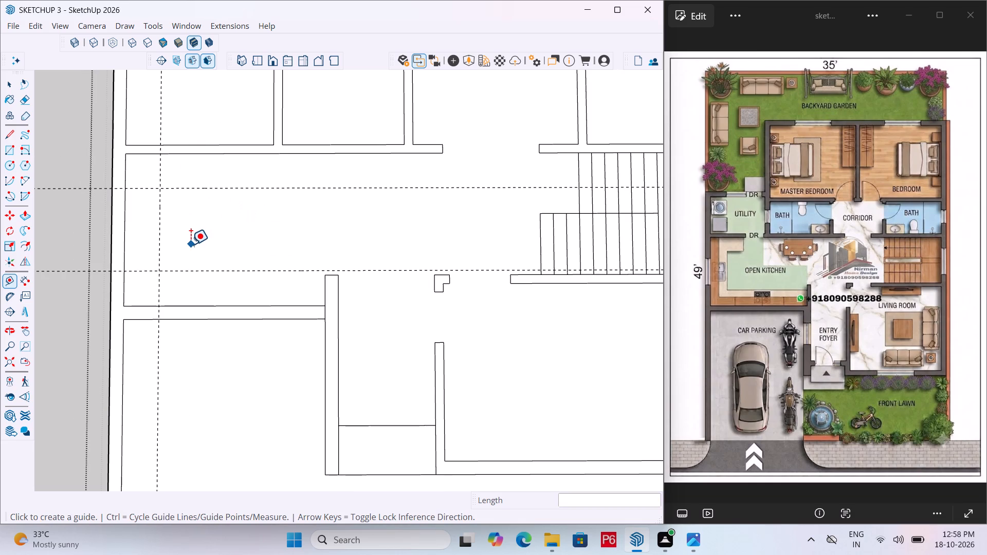
{"action": "key", "text": "r"}
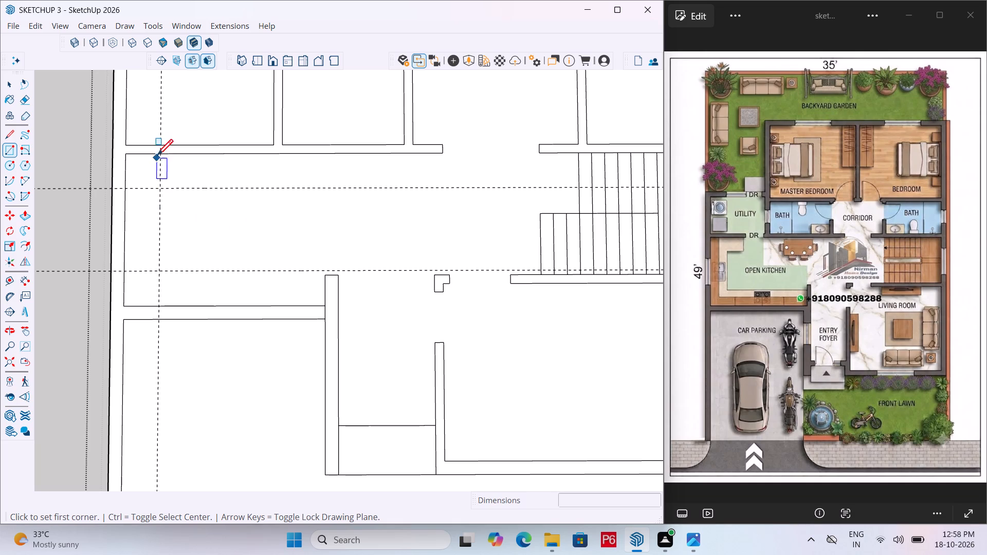
{"action": "key", "text": "l"}
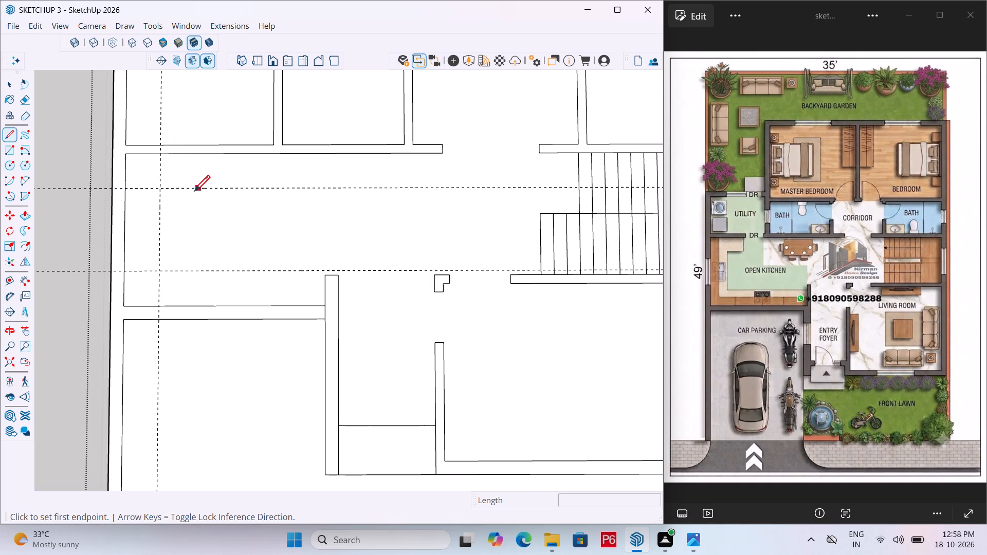
{"action": "left_click", "coordinate": [222, 154]}
{"action": "left_click", "coordinate": [222, 190]}
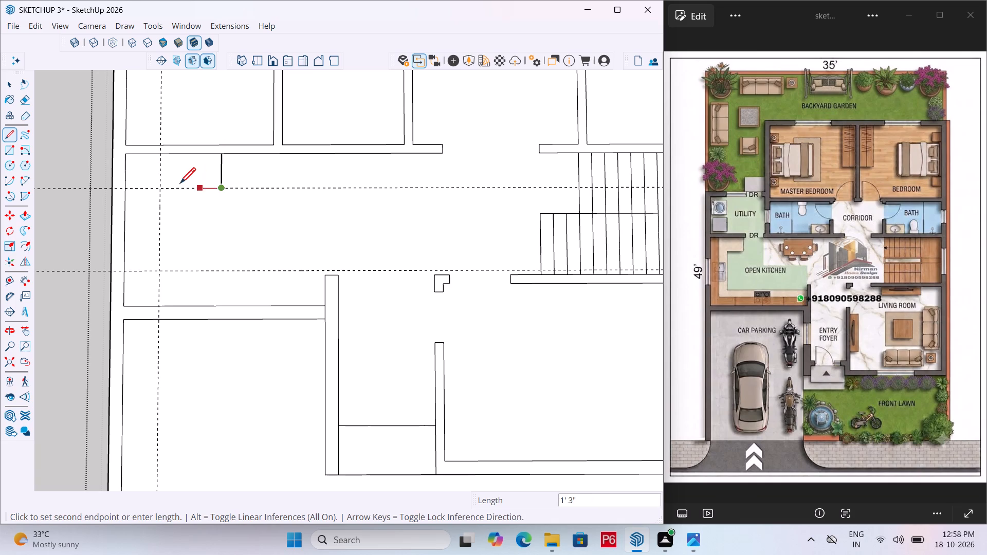
{"action": "left_click", "coordinate": [159, 187]}
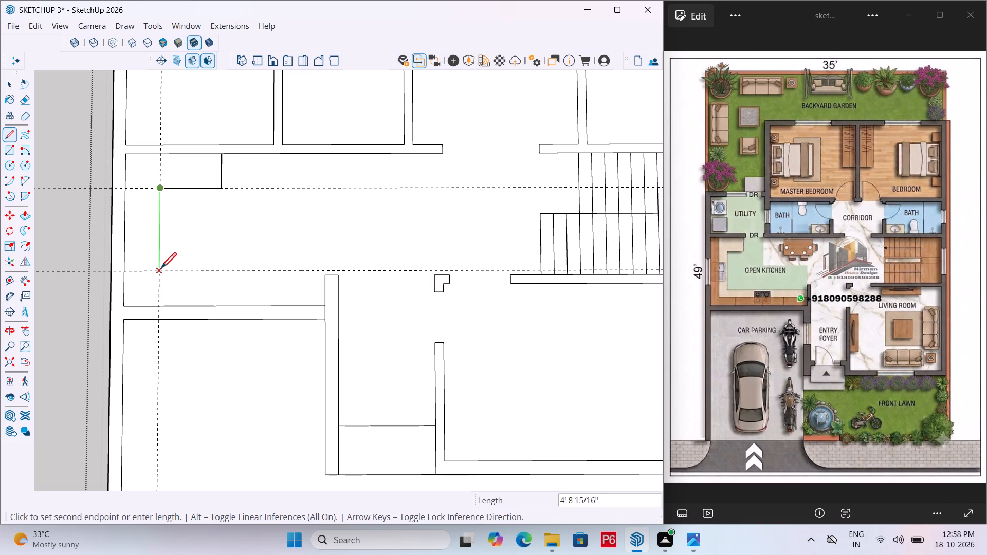
{"action": "left_click", "coordinate": [161, 270]}
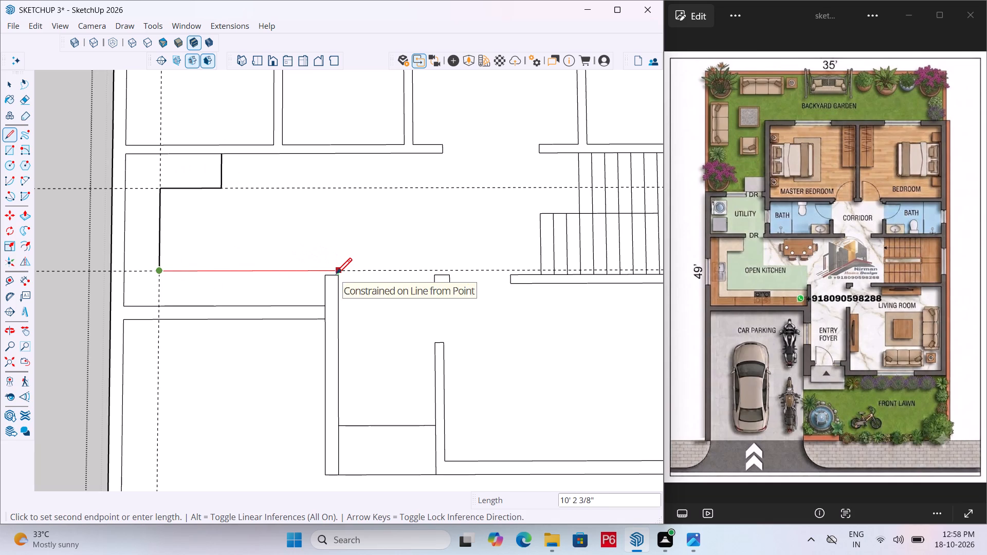
{"action": "scroll", "coordinate": [343, 267], "scroll_direction": "up", "scroll_amount": 9}
{"action": "left_click", "coordinate": [335, 274]}
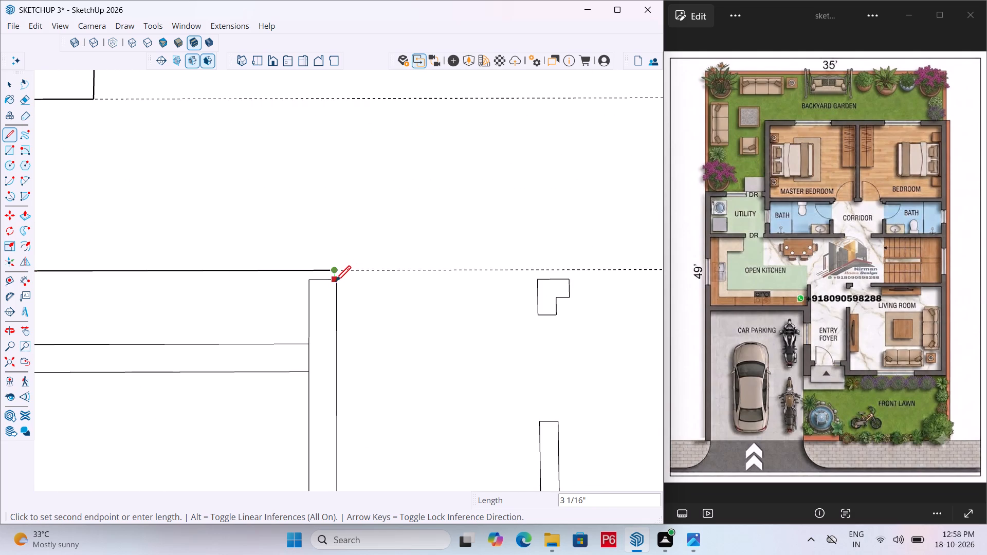
Extend both edges of the wall between car parking and foyer about 3" to the counter edge, and erase the wall's old end line.
{"action": "left_click", "coordinate": [336, 284]}
{"action": "key", "text": "ctrl+z"}
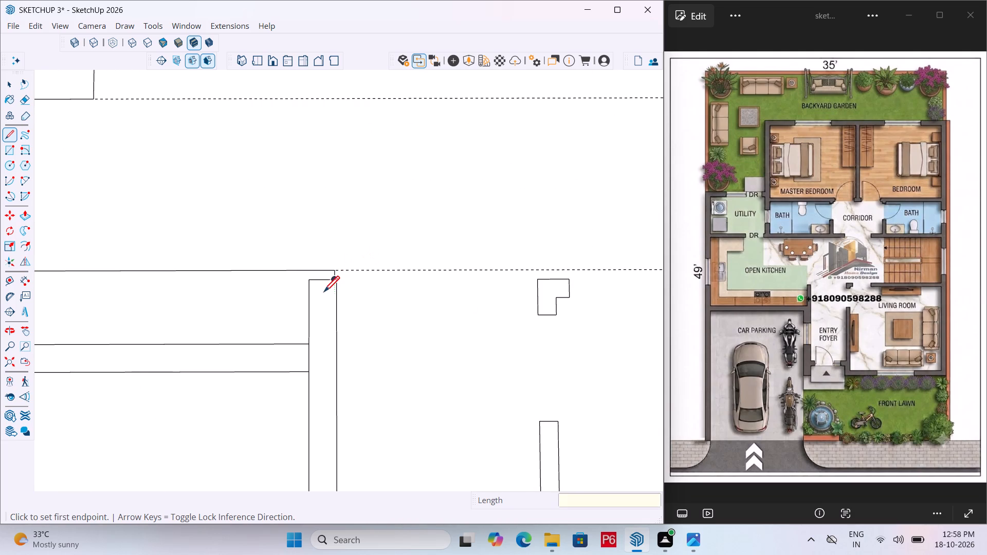
{"action": "scroll", "coordinate": [324, 291], "scroll_direction": "up", "scroll_amount": 5}
{"action": "left_click_drag", "start_coordinate": [336, 279], "coordinate": [336, 272]}
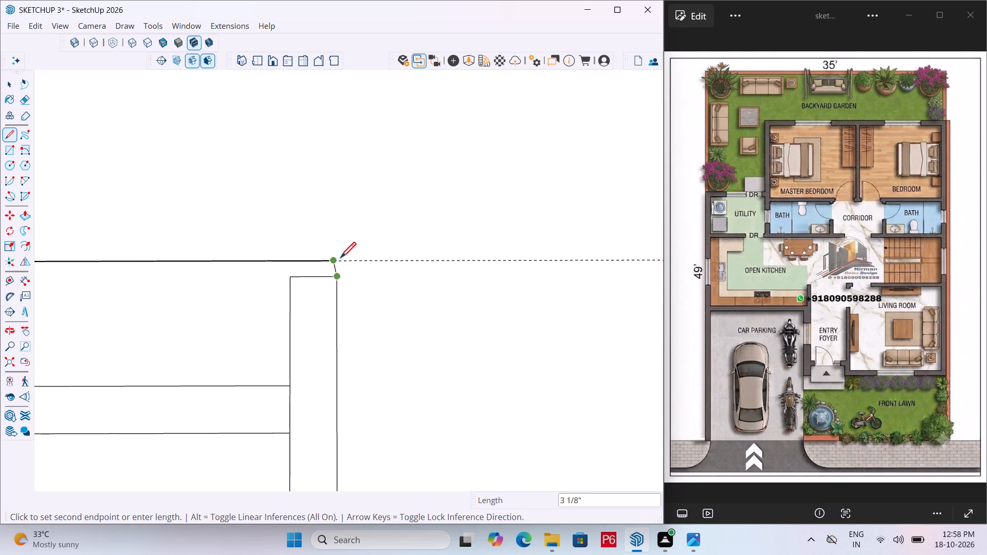
{"action": "scroll", "coordinate": [341, 263], "scroll_direction": "up", "scroll_amount": 4}
{"action": "left_click", "coordinate": [340, 261]}
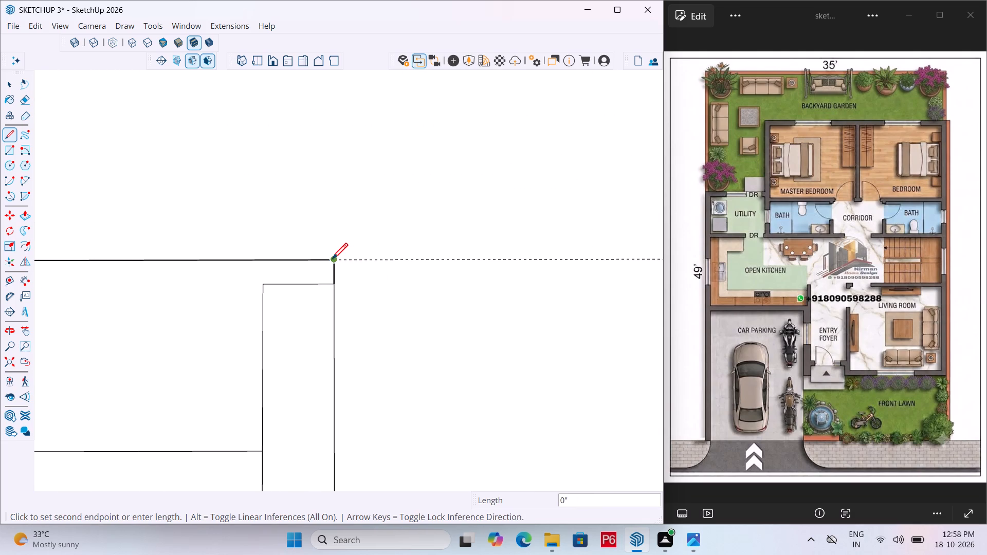
{"action": "left_click", "coordinate": [327, 261]}
{"action": "scroll", "coordinate": [331, 276], "scroll_direction": "up", "scroll_amount": 6}
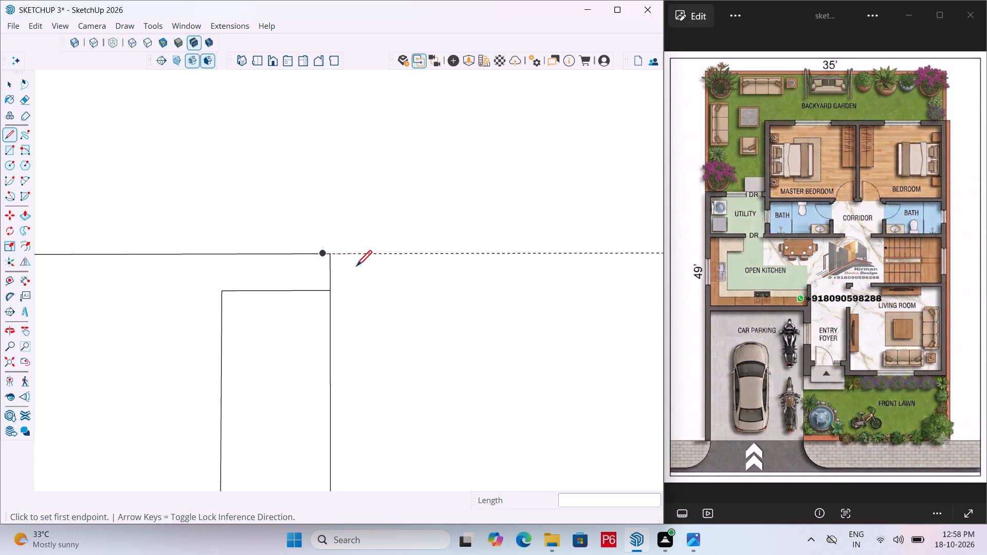
{"action": "scroll", "coordinate": [356, 268], "scroll_direction": "up", "scroll_amount": 2}
{"action": "key", "text": "Escape"}
{"action": "scroll", "coordinate": [362, 269], "scroll_direction": "down", "scroll_amount": 4}
{"action": "left_click_drag", "start_coordinate": [233, 289], "coordinate": [233, 281]}
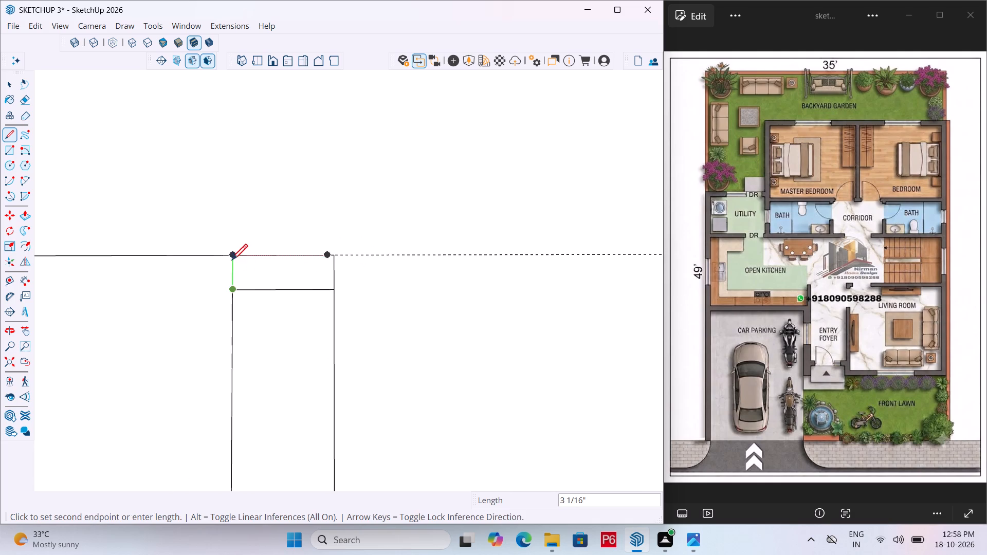
{"action": "left_click", "coordinate": [232, 258]}
{"action": "key", "text": "e"}
{"action": "left_click_drag", "start_coordinate": [297, 282], "coordinate": [299, 284]}
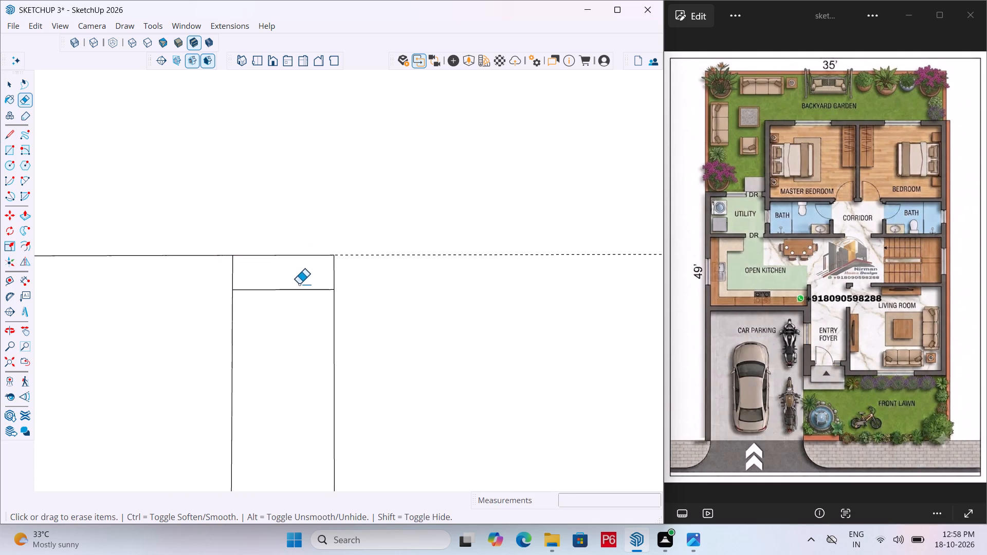
{"action": "left_click_drag", "start_coordinate": [299, 284], "coordinate": [305, 295]}
Erase the three guides used for the open kitchen counter, and save the model.
{"action": "left_click_drag", "start_coordinate": [395, 230], "coordinate": [393, 284]}
{"action": "scroll", "coordinate": [341, 238], "scroll_direction": "down", "scroll_amount": 12}
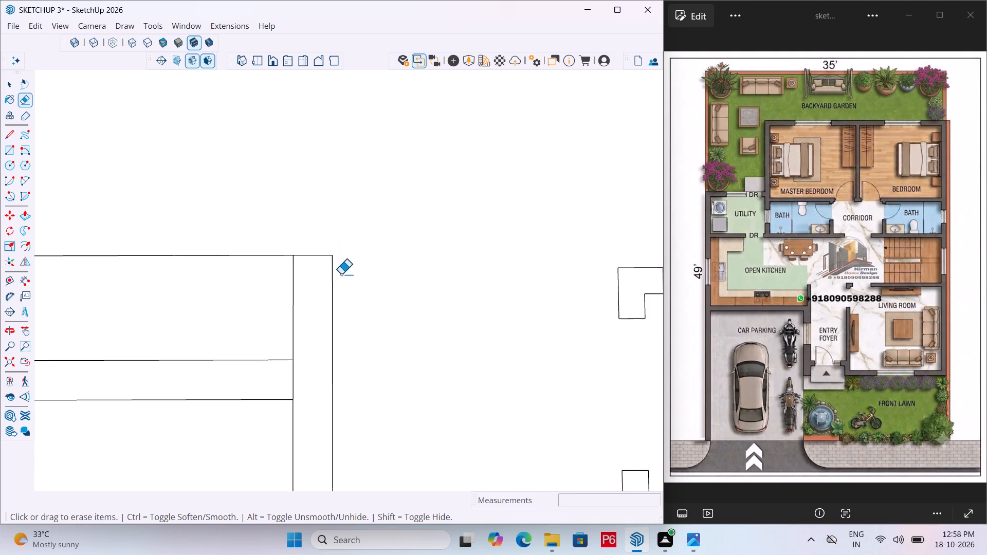
{"action": "scroll", "coordinate": [354, 284], "scroll_direction": "down", "scroll_amount": 12}
{"action": "left_click_drag", "start_coordinate": [337, 201], "coordinate": [338, 209]}
{"action": "left_click_drag", "start_coordinate": [205, 372], "coordinate": [200, 373]}
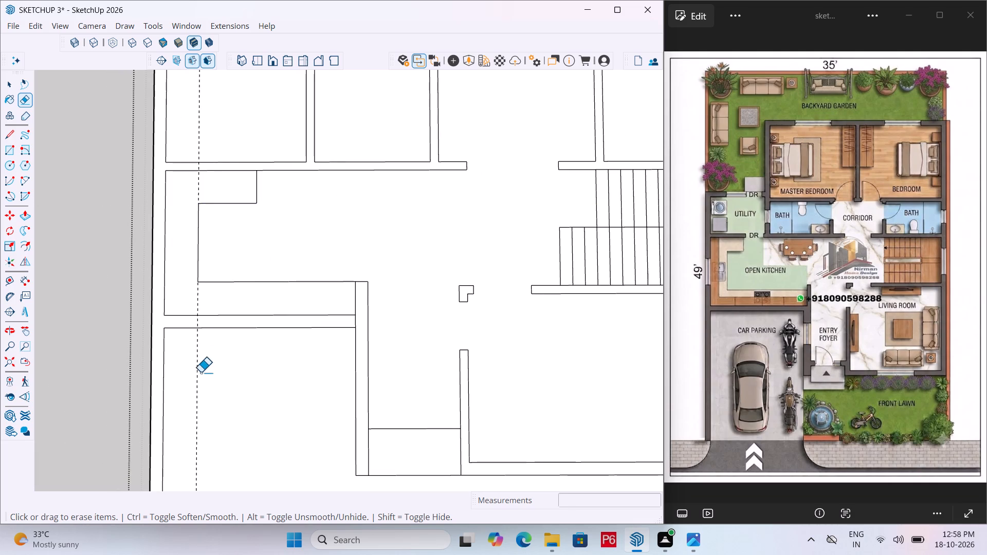
{"action": "left_click_drag", "start_coordinate": [200, 373], "coordinate": [195, 371]}
{"action": "key", "text": "ctrl+s"}
{"action": "key", "text": "ctrl+s"}
{"action": "key", "text": "ctrl+s"}
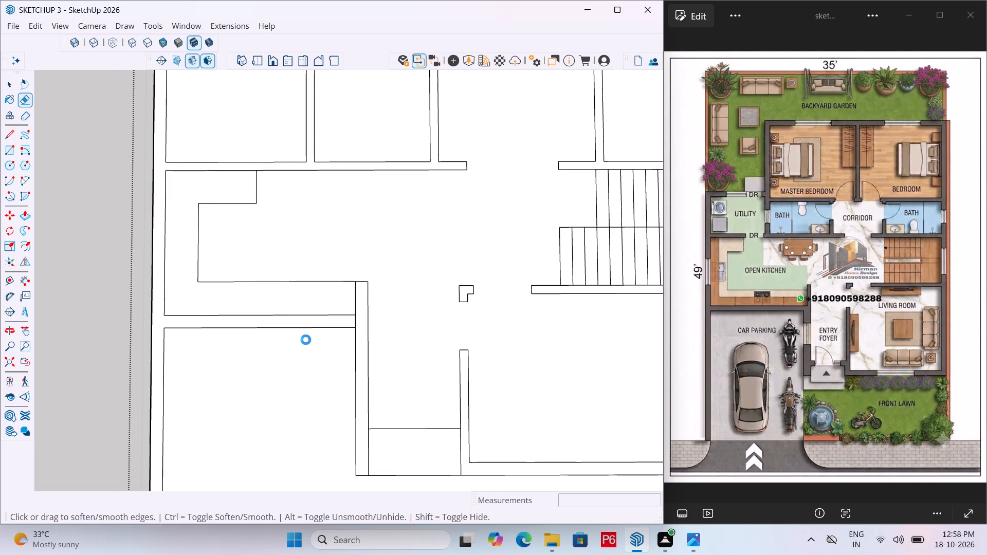
{"action": "key", "text": "ctrl+s"}
{"action": "key", "text": "ctrl+s"}
{"action": "key", "text": "ctrl+s"}
{"action": "key", "text": "ctrl+s"}
{"action": "key", "text": "ctrl+s"}
{"action": "key", "text": "ctrl+s"}
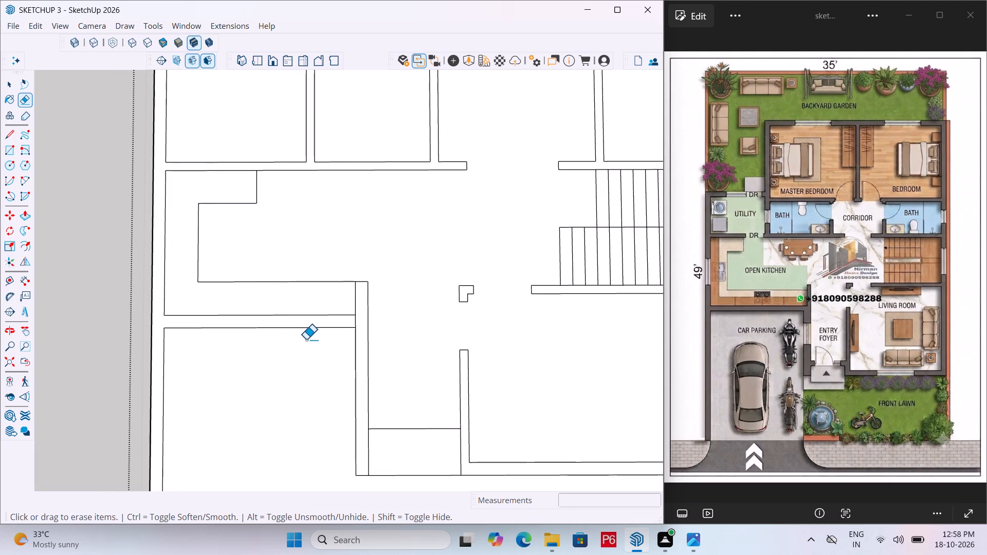
{"action": "key", "text": "ctrl+s"}
{"action": "key", "text": "ctrl+s"}
{"action": "key", "text": "ctrl+s"}
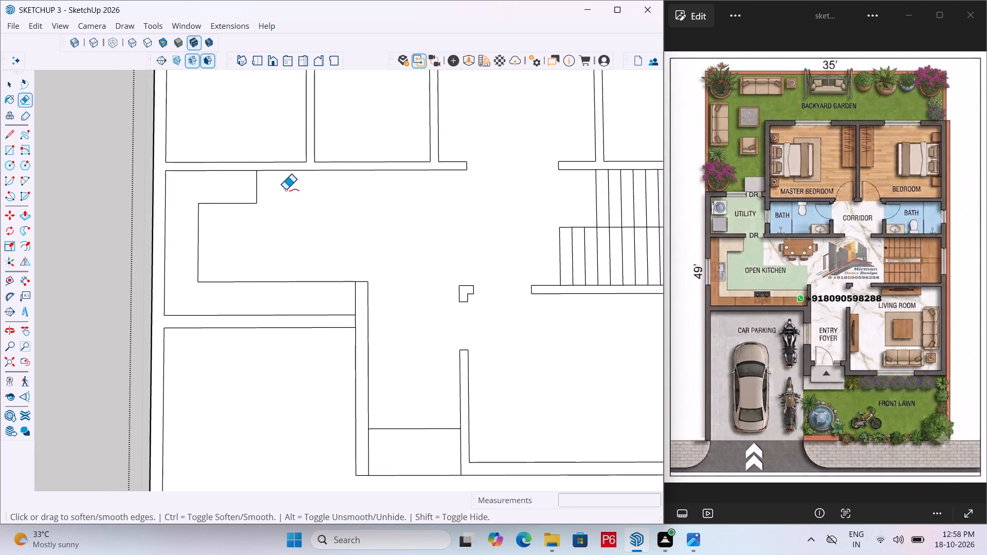
Draw two 6" lines across the wall between utility and open kitchen, one beside the counter's end and one near the bath wall.
{"action": "scroll", "coordinate": [275, 165], "scroll_direction": "up", "scroll_amount": 6}
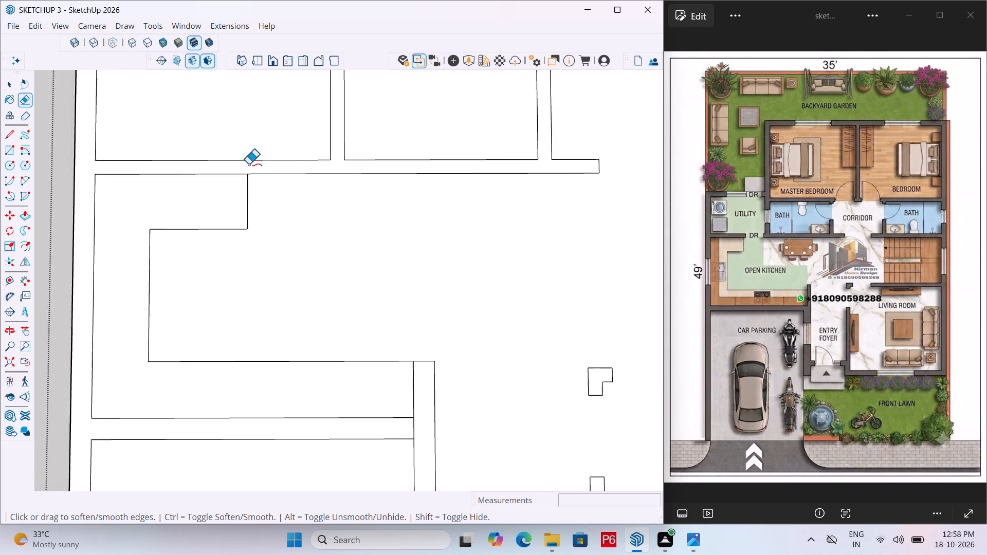
{"action": "scroll", "coordinate": [248, 164], "scroll_direction": "up", "scroll_amount": 3}
{"action": "key", "text": "l"}
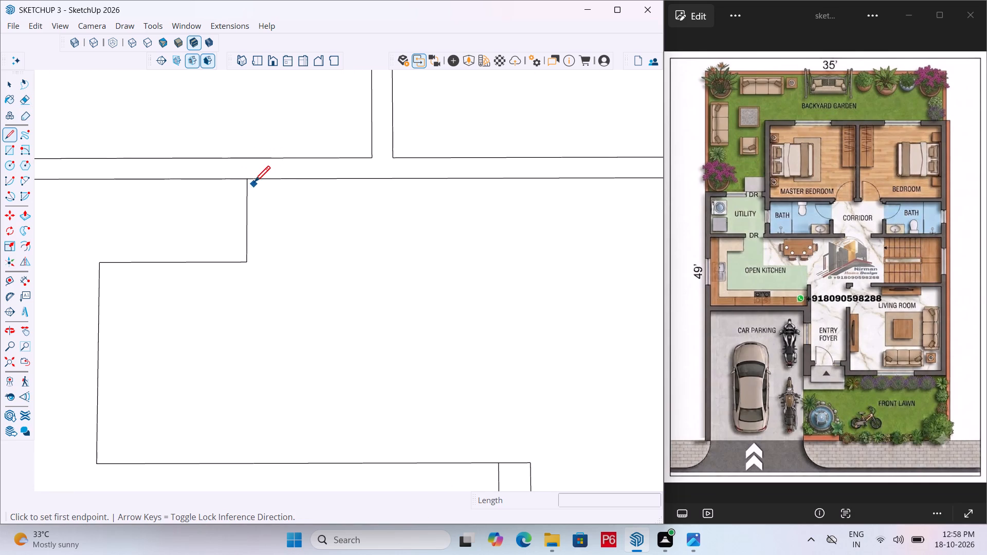
{"action": "left_click_drag", "start_coordinate": [255, 180], "coordinate": [257, 171]}
{"action": "left_click", "coordinate": [258, 160]}
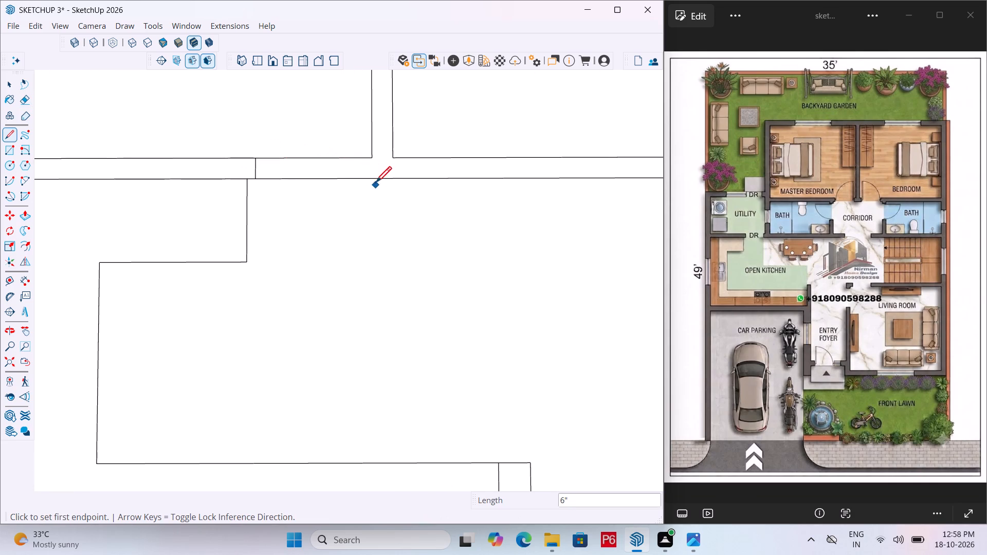
{"action": "left_click_drag", "start_coordinate": [364, 180], "coordinate": [365, 173]}
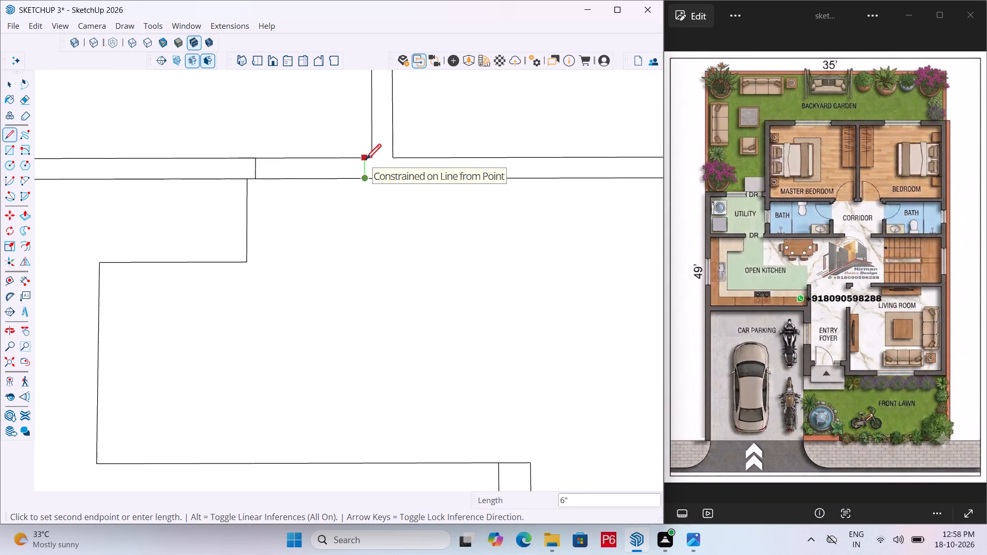
{"action": "left_click", "coordinate": [365, 161]}
{"action": "key", "text": "Escape"}
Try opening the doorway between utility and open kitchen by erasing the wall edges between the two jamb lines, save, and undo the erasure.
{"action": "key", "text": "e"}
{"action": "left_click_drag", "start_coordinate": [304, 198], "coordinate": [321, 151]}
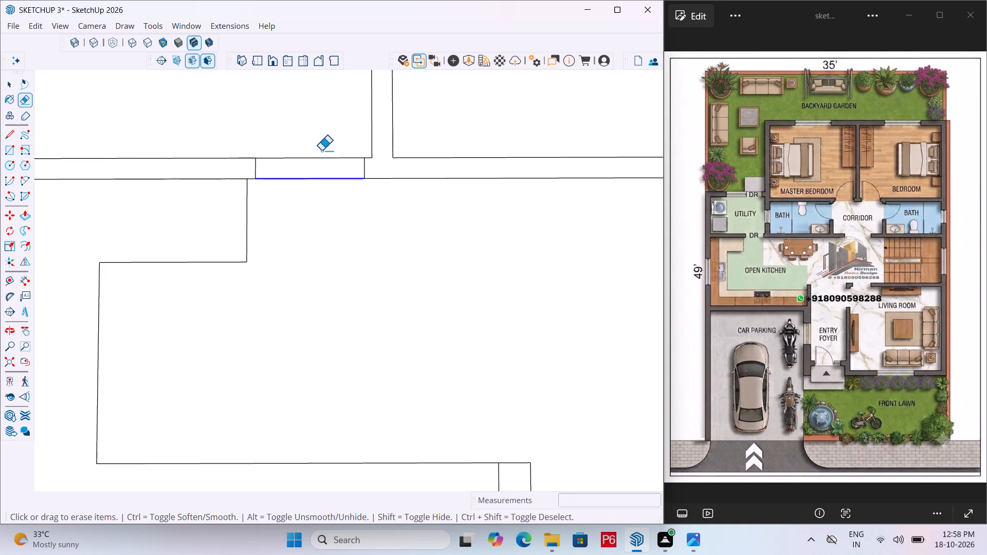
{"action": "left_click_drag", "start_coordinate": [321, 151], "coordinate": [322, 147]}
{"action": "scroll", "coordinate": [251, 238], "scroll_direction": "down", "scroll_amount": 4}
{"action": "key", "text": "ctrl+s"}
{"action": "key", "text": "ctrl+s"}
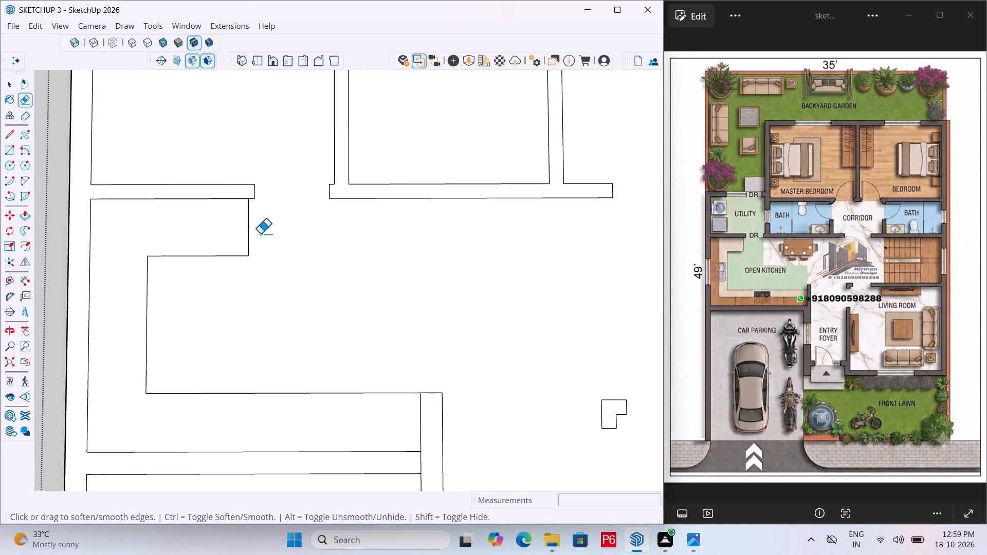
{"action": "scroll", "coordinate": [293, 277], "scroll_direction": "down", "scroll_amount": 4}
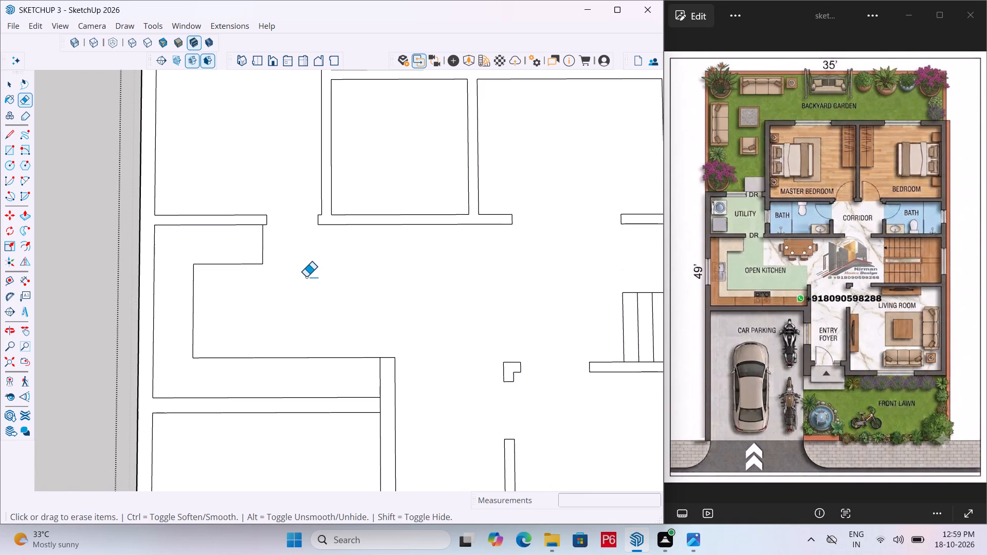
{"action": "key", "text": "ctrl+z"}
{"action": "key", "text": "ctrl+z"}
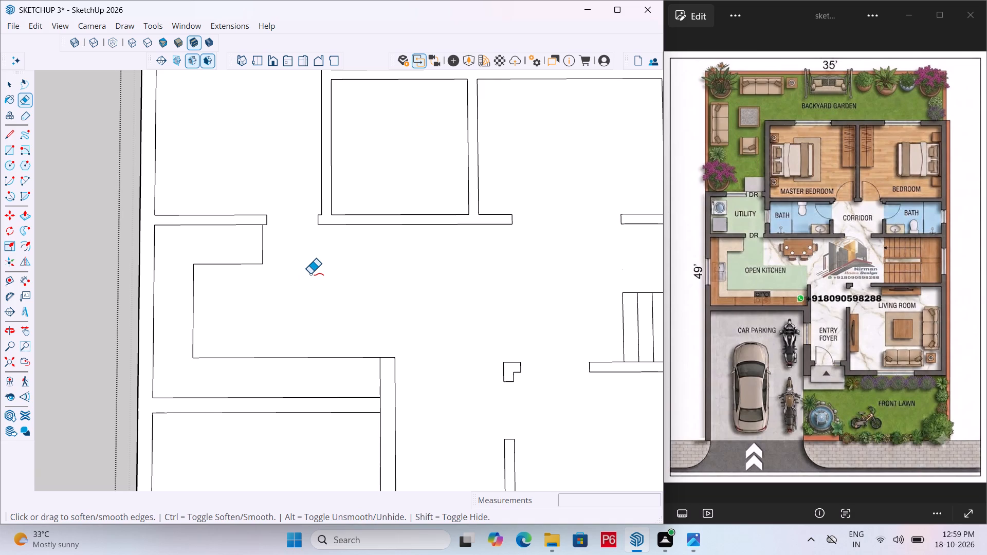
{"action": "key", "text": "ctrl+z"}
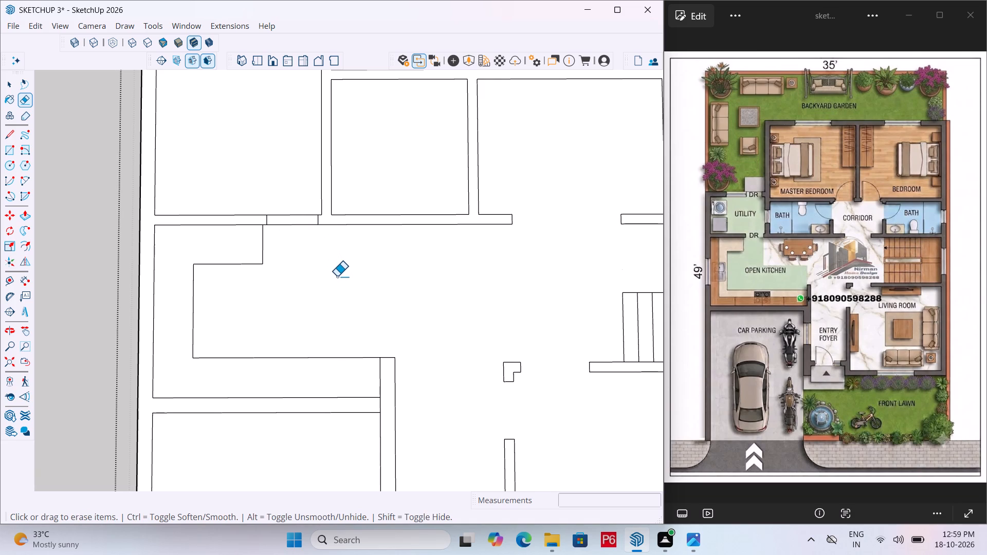
Place guides from both kitchen doorway jamb lines across the 8' utility depth to its rear wall.
{"action": "scroll", "coordinate": [343, 289], "scroll_direction": "down", "scroll_amount": 5}
{"action": "scroll", "coordinate": [347, 296], "scroll_direction": "up", "scroll_amount": 1}
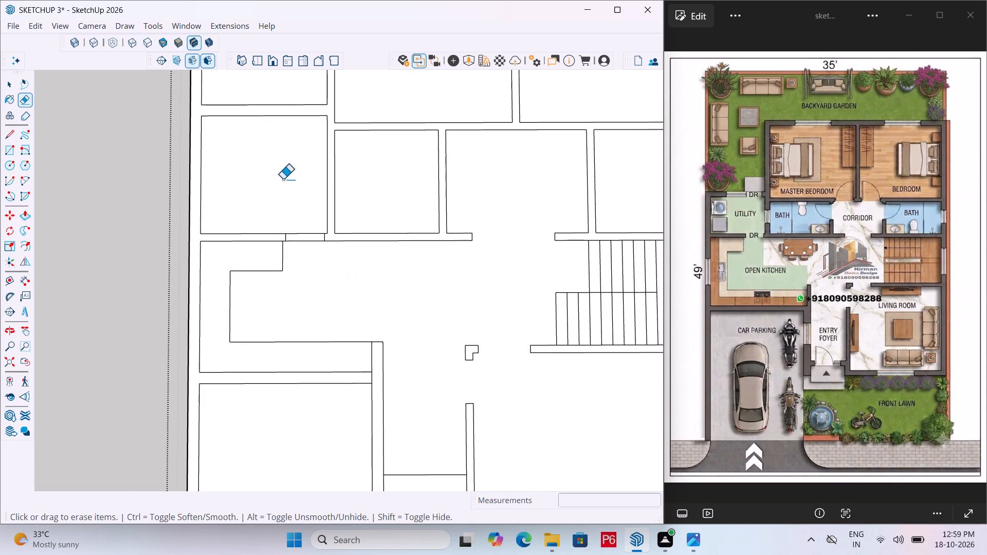
{"action": "key", "text": "t"}
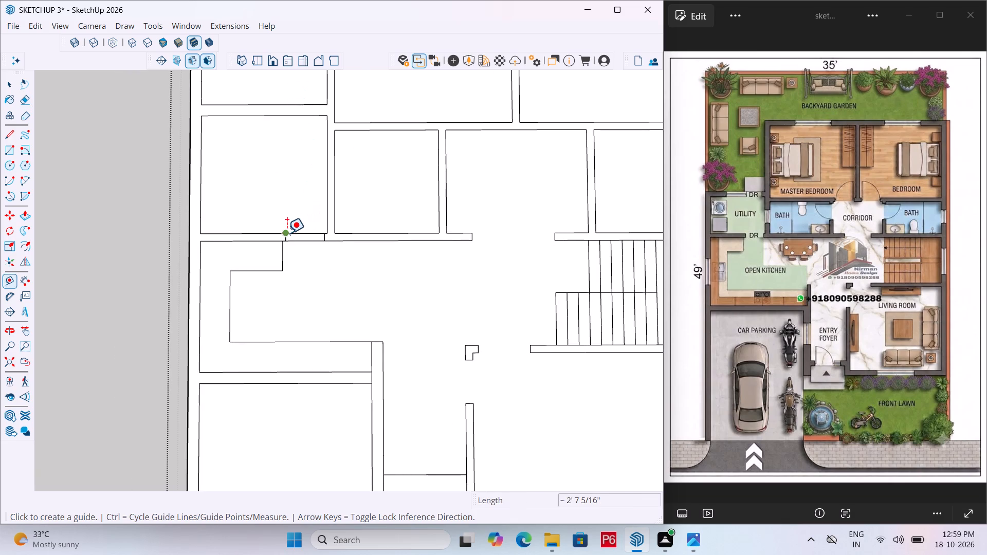
{"action": "left_click", "coordinate": [285, 235]}
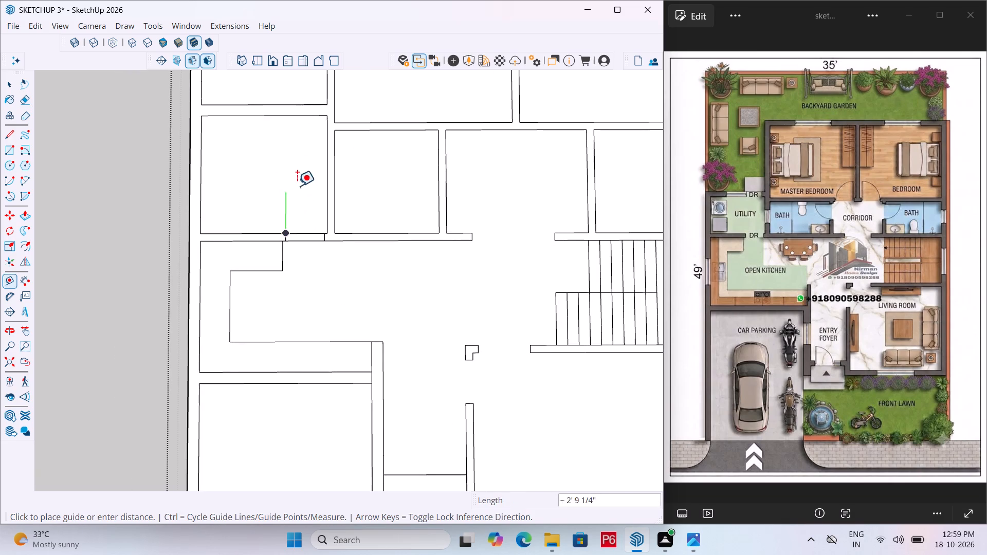
{"action": "left_click", "coordinate": [285, 114]}
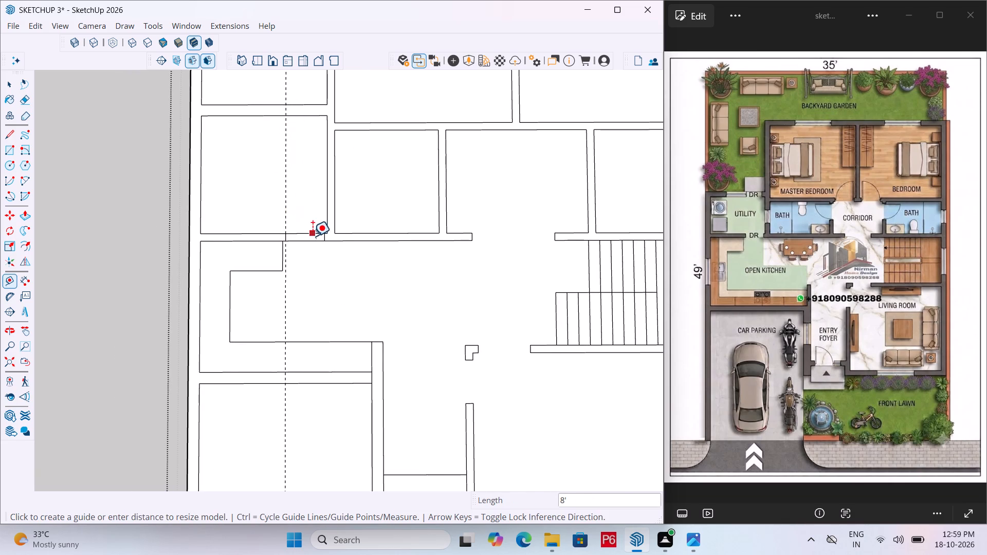
{"action": "left_click", "coordinate": [323, 236]}
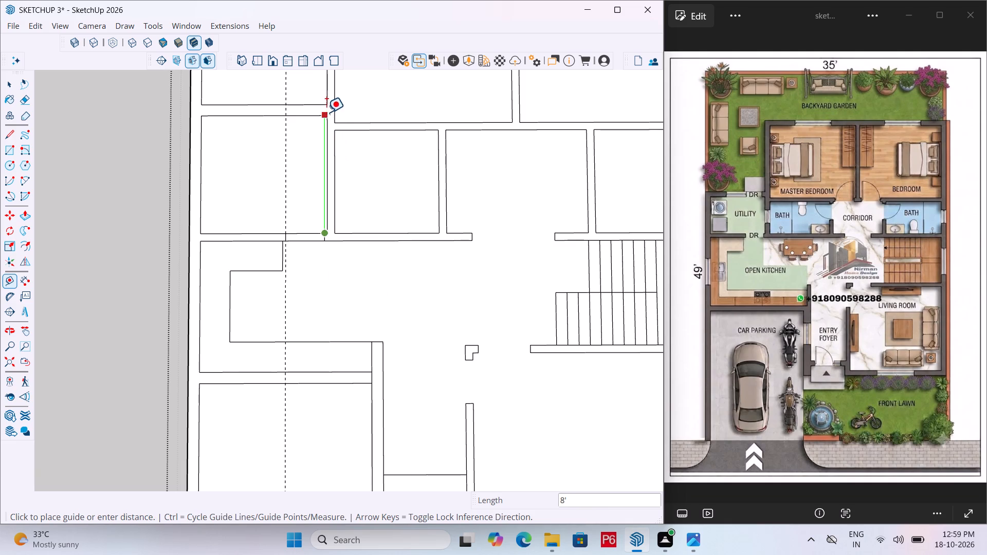
{"action": "left_click", "coordinate": [324, 112]}
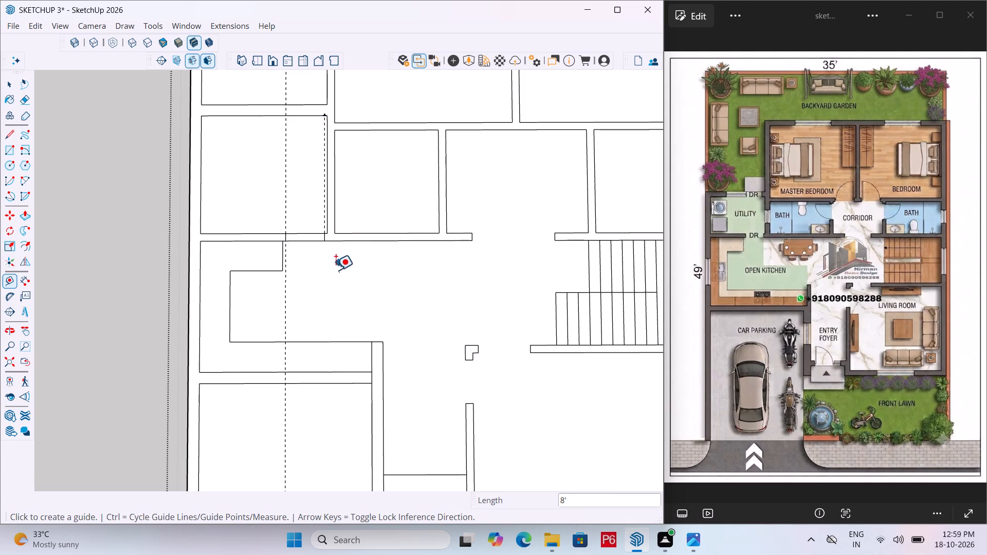
{"action": "scroll", "coordinate": [318, 227], "scroll_direction": "up", "scroll_amount": 6}
{"action": "scroll", "coordinate": [407, 390], "scroll_direction": "down", "scroll_amount": 6}
{"action": "key", "text": "Escape"}
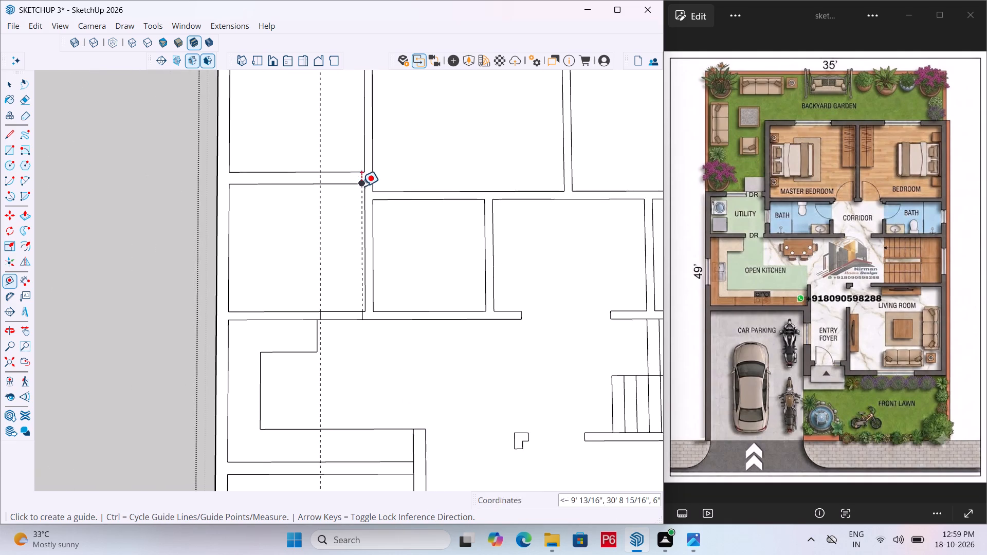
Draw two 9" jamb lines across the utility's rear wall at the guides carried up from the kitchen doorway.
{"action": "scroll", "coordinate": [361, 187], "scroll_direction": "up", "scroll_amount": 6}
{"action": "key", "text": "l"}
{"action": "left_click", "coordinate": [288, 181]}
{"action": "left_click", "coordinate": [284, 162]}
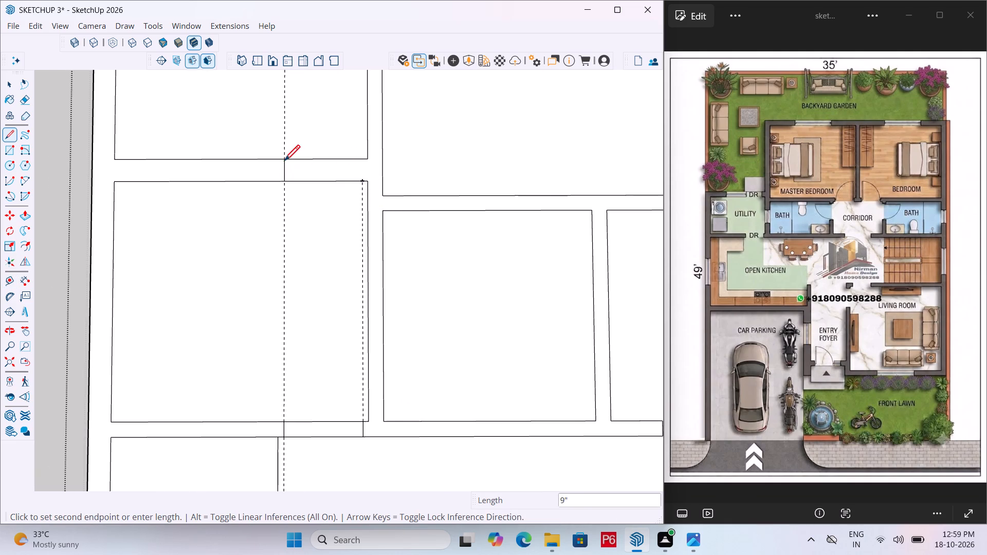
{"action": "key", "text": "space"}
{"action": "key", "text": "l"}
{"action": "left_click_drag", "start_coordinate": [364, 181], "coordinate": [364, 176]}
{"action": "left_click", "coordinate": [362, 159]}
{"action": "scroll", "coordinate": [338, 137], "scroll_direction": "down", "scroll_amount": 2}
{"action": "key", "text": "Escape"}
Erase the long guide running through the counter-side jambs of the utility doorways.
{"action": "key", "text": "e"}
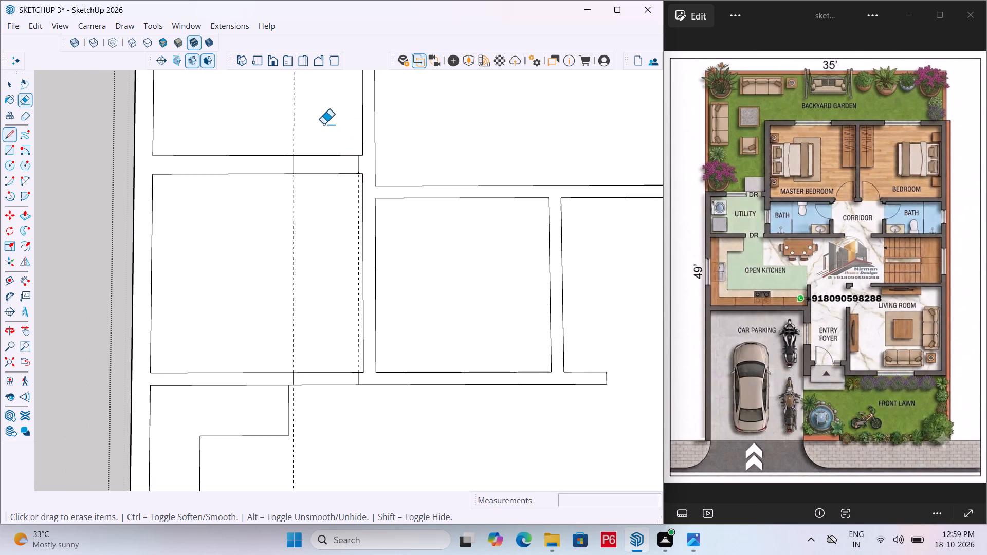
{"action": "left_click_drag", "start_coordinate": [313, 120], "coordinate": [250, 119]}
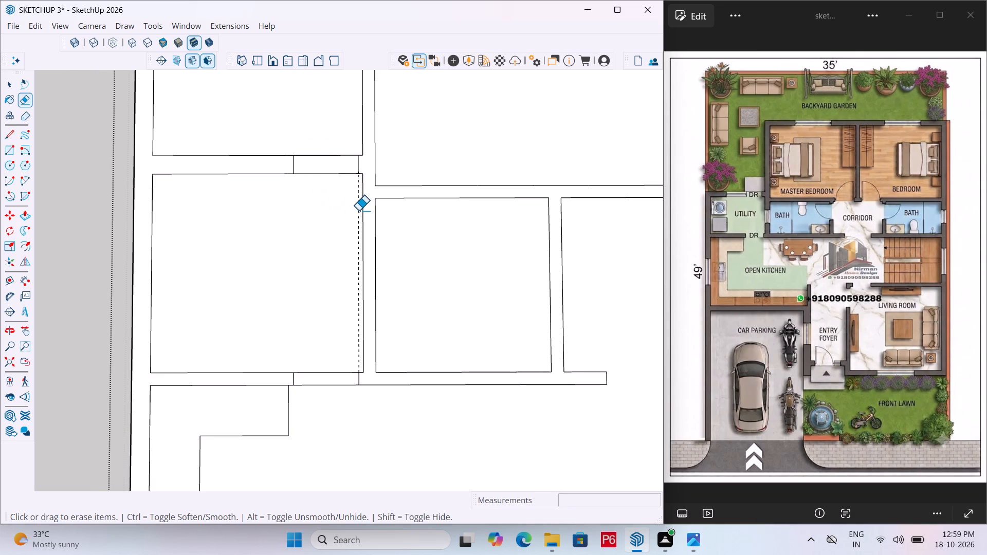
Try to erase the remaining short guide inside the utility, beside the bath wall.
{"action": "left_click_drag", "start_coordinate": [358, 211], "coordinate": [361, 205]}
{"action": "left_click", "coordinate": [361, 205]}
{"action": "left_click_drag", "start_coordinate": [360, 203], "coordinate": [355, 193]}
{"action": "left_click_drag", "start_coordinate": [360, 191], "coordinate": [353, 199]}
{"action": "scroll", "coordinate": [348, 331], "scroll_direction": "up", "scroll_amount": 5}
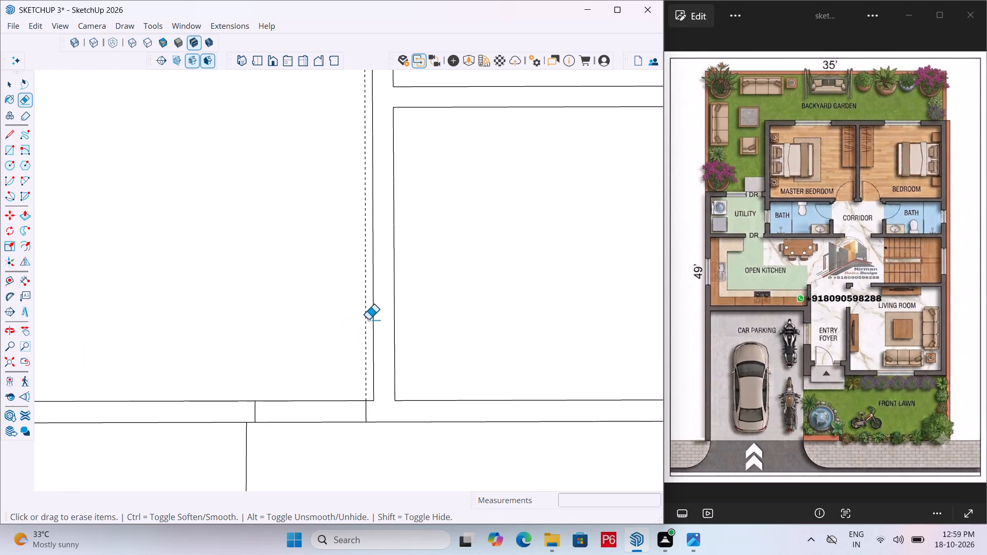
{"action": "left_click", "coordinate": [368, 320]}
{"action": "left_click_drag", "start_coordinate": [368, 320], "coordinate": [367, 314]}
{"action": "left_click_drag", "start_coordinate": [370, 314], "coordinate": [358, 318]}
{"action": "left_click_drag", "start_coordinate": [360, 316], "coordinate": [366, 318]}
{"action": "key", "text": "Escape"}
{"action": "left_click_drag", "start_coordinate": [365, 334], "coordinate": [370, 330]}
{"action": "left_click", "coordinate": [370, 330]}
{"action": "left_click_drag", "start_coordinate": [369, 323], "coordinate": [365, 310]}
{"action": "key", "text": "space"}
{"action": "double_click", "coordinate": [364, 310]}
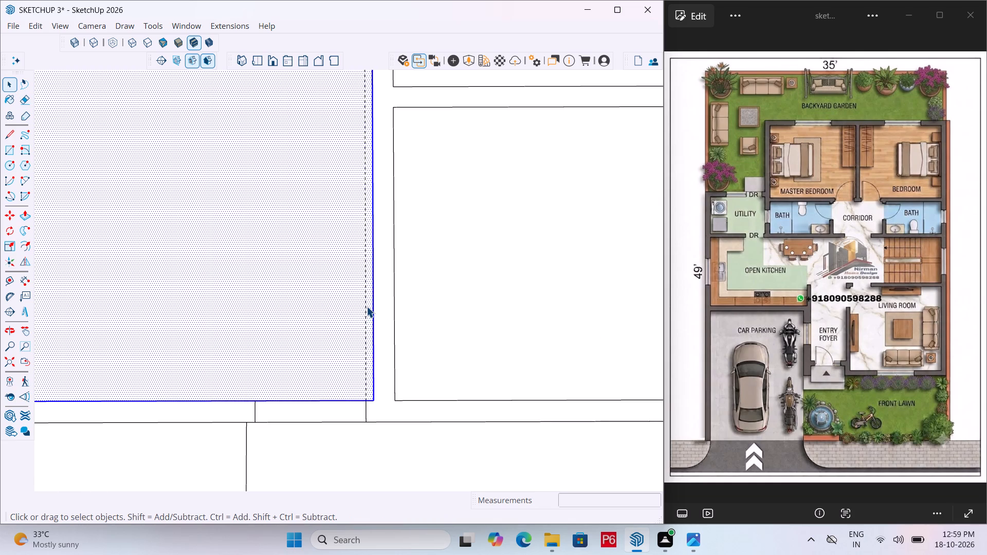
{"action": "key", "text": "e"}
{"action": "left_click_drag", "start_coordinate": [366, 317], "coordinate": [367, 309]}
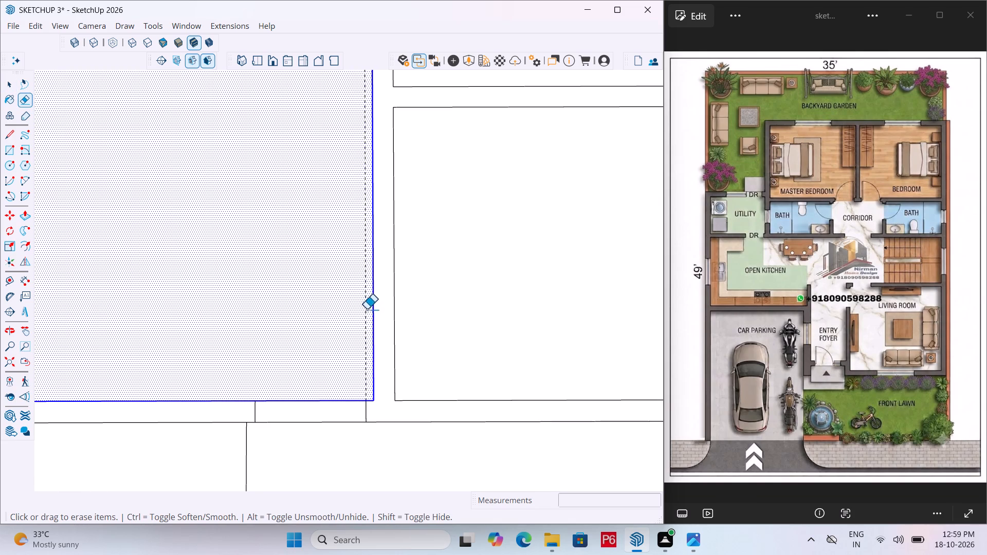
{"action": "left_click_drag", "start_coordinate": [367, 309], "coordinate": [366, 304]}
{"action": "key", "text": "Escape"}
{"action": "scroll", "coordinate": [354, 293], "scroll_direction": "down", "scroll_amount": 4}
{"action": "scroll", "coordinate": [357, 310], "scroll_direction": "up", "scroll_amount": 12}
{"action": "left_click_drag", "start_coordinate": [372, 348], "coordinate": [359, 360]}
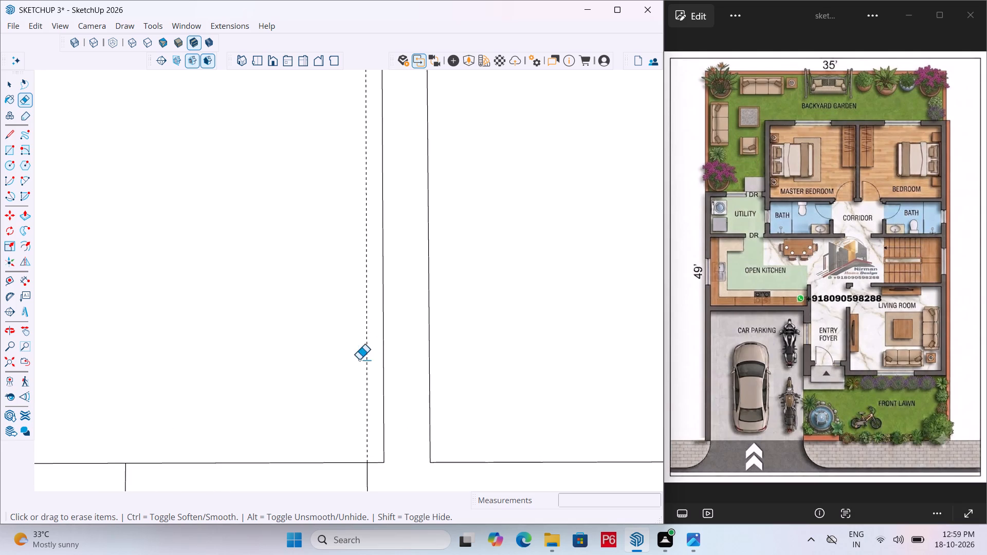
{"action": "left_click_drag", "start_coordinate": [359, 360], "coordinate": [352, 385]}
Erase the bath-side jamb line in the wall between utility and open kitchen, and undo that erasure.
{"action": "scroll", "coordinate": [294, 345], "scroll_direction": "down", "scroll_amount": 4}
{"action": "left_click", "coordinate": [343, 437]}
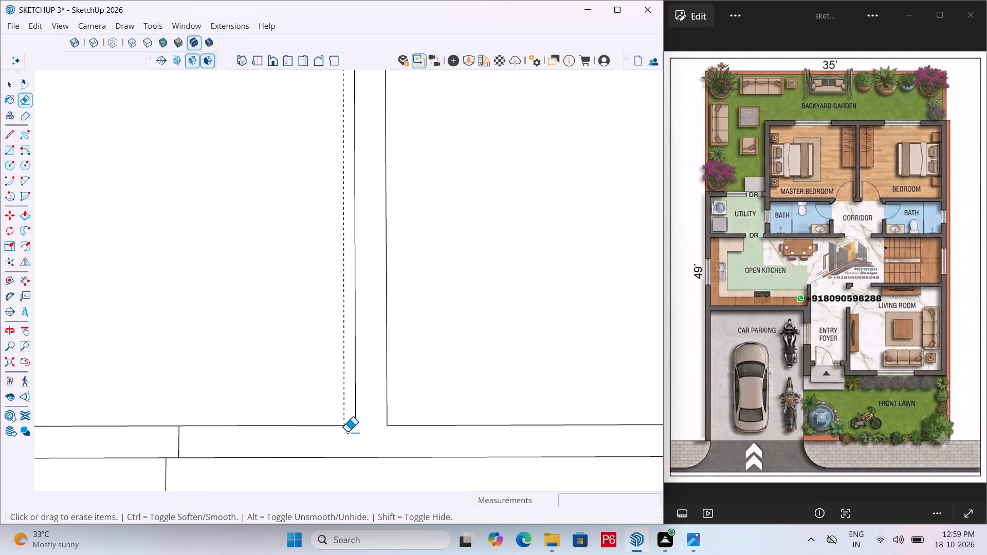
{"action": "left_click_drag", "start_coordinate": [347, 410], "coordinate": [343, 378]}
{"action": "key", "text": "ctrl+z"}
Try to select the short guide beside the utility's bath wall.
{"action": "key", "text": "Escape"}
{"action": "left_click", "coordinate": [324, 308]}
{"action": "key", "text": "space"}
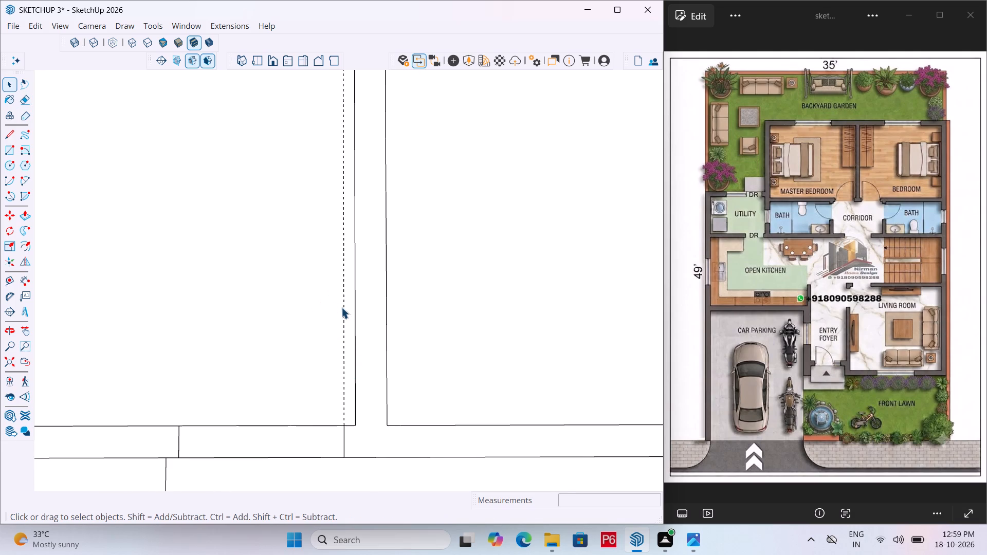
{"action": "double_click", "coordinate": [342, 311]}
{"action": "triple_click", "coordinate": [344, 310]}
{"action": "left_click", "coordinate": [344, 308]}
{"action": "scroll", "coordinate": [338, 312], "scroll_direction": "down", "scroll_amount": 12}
Undo the long guide's erasure, both jamb lines in the utility's rear wall, and the short bath-side guide.
{"action": "key", "text": "ctrl+z"}
{"action": "key", "text": "ctrl+z"}
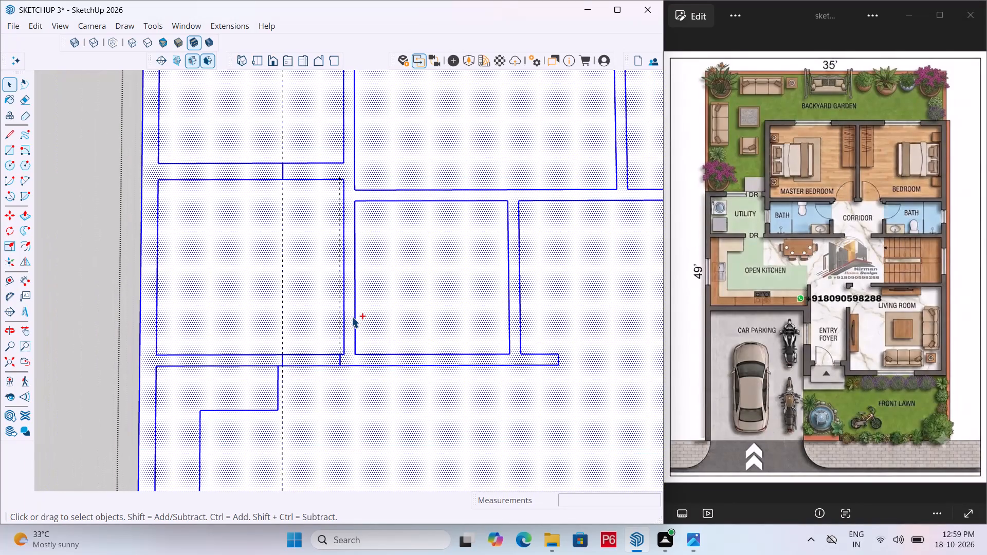
{"action": "key", "text": "ctrl+z"}
{"action": "key", "text": "ctrl+z"}
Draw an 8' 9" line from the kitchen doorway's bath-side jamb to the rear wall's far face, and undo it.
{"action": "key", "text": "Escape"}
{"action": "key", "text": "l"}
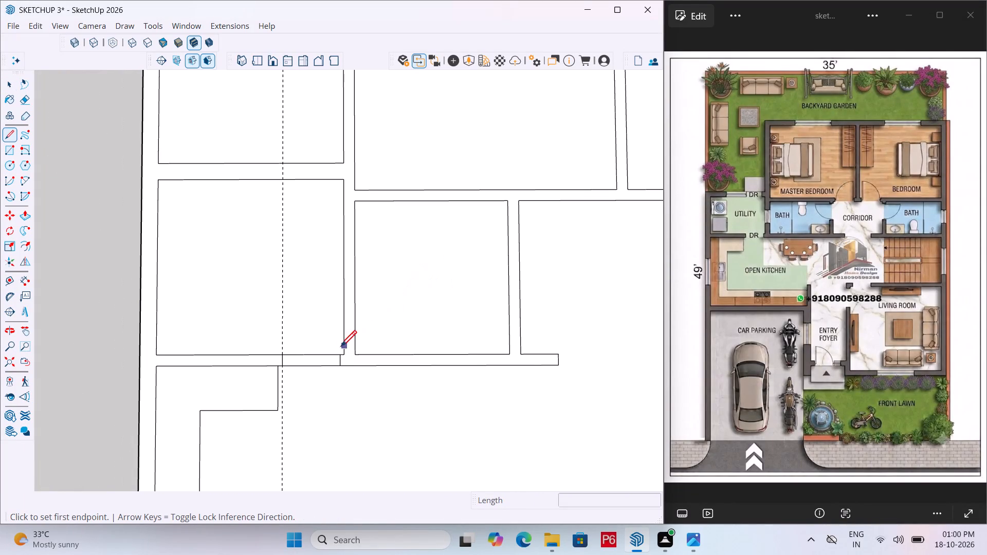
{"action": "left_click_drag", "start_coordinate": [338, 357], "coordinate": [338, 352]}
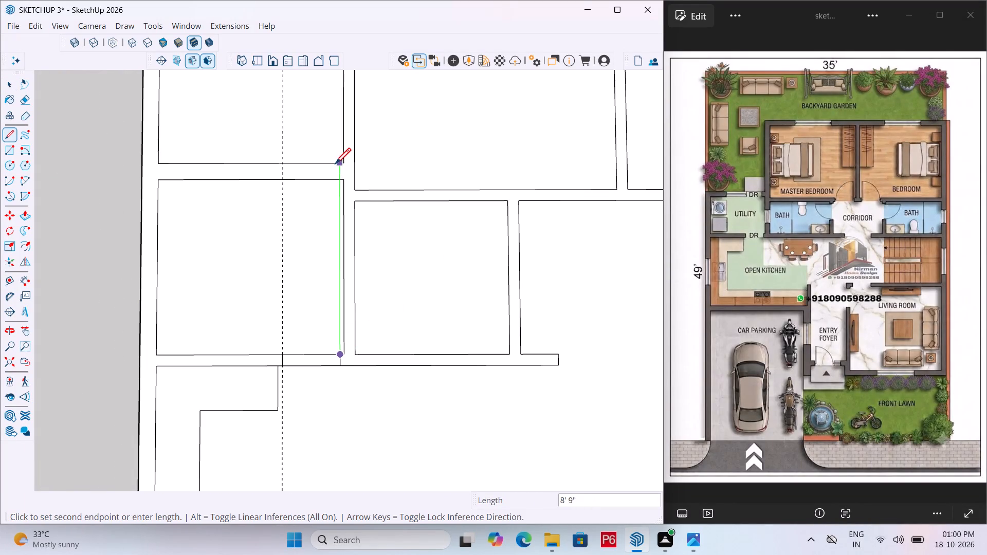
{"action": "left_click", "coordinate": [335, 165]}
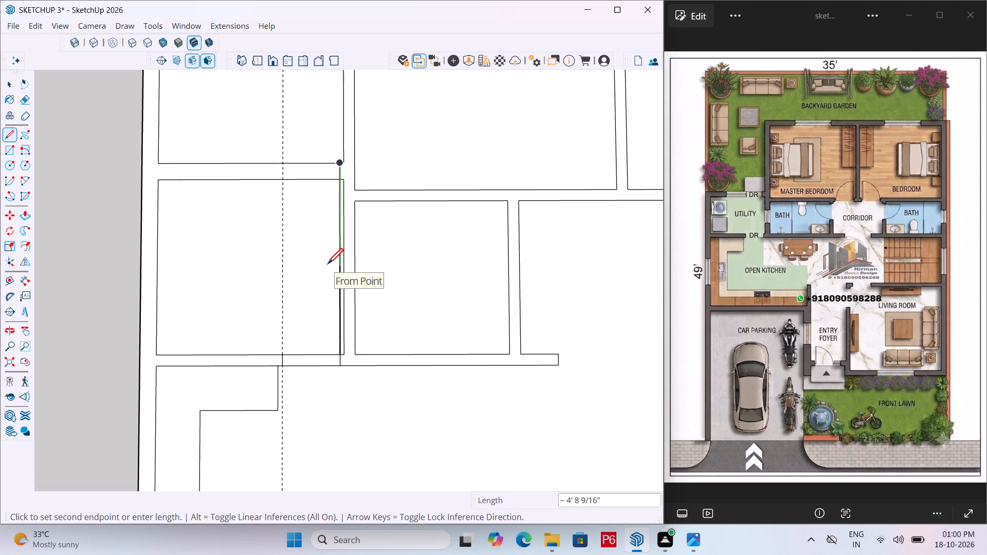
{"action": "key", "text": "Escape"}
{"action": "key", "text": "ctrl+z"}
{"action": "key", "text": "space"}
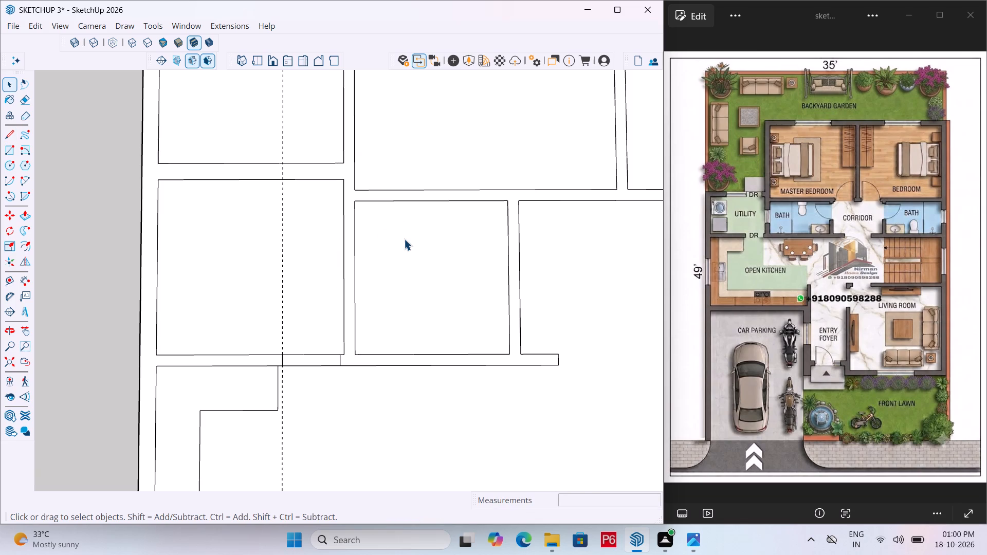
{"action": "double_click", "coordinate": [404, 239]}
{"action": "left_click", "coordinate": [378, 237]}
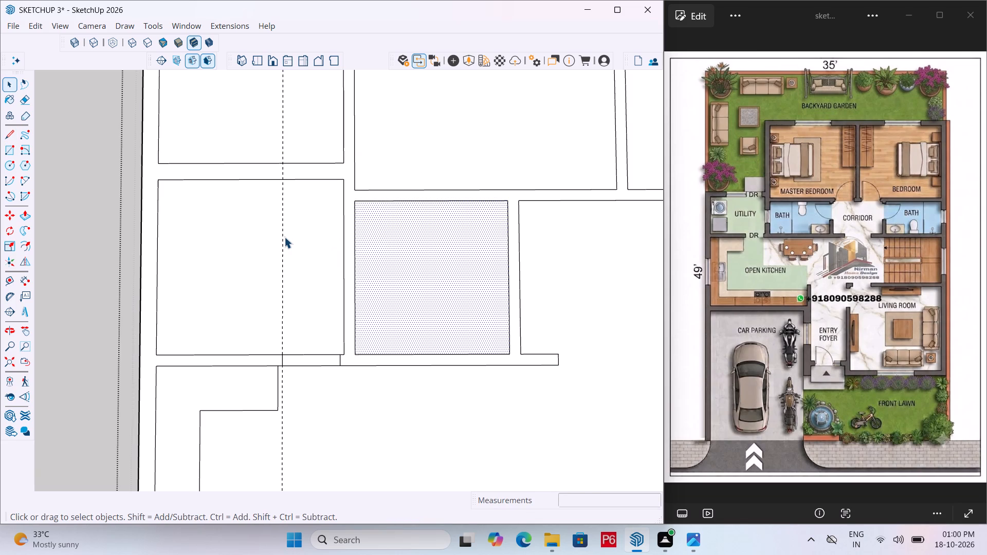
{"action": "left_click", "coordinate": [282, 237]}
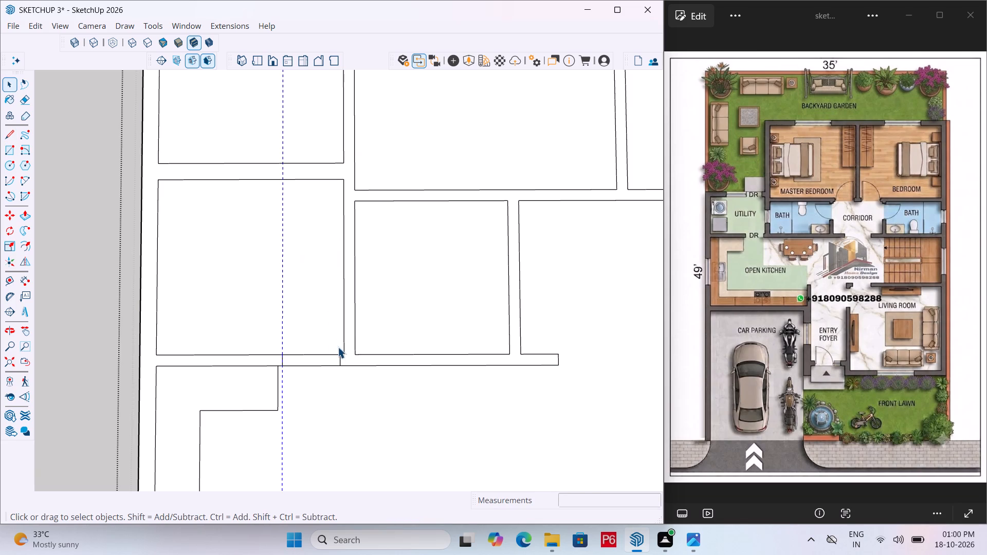
Draw a line from the kitchen doorway's bath-side jamb through the utility's rear wall, and erase its portion inside the utility.
{"action": "key", "text": "l"}
{"action": "left_click_drag", "start_coordinate": [340, 356], "coordinate": [340, 344]}
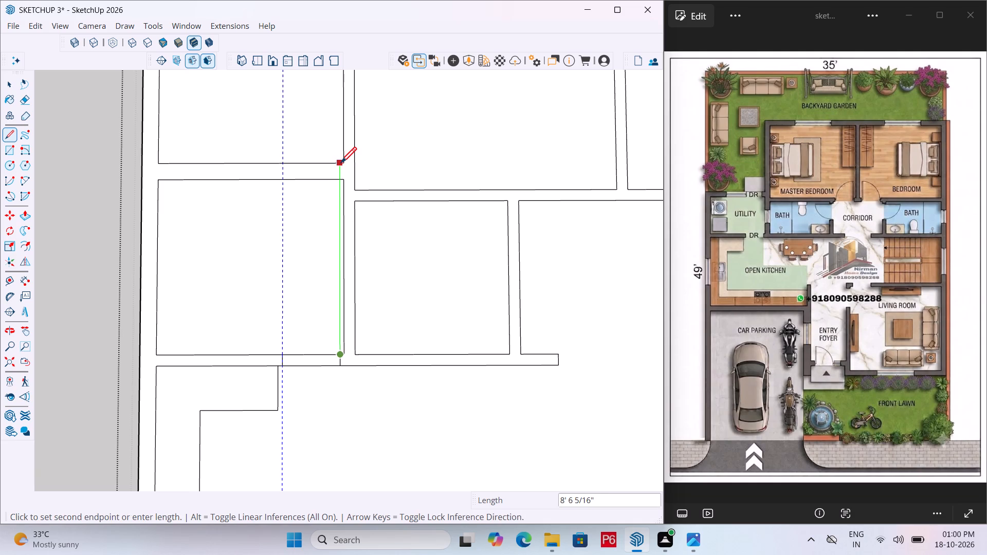
{"action": "left_click", "coordinate": [341, 164]}
{"action": "key", "text": "Escape"}
{"action": "key", "text": "e"}
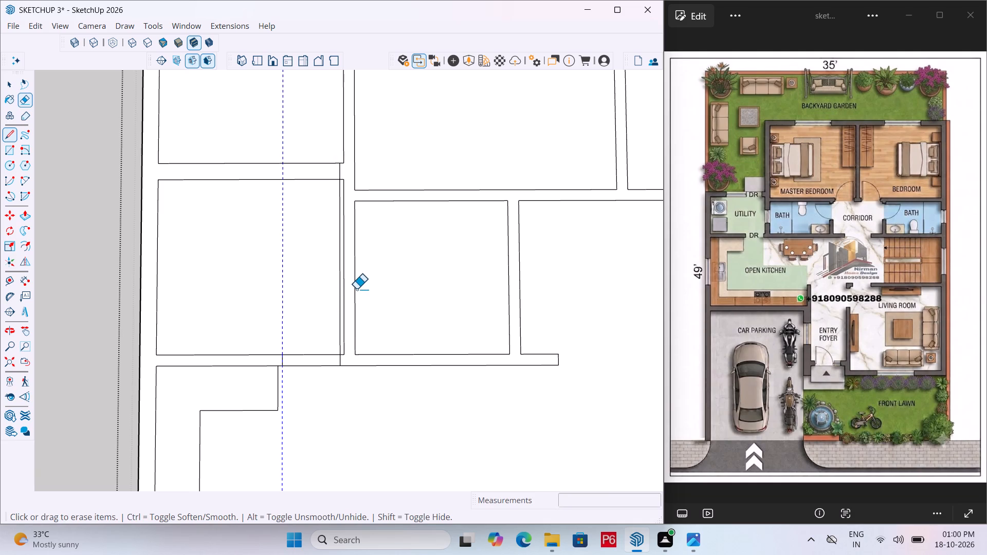
{"action": "scroll", "coordinate": [353, 285], "scroll_direction": "up", "scroll_amount": 5}
{"action": "left_click", "coordinate": [332, 293]}
{"action": "scroll", "coordinate": [363, 305], "scroll_direction": "down", "scroll_amount": 4}
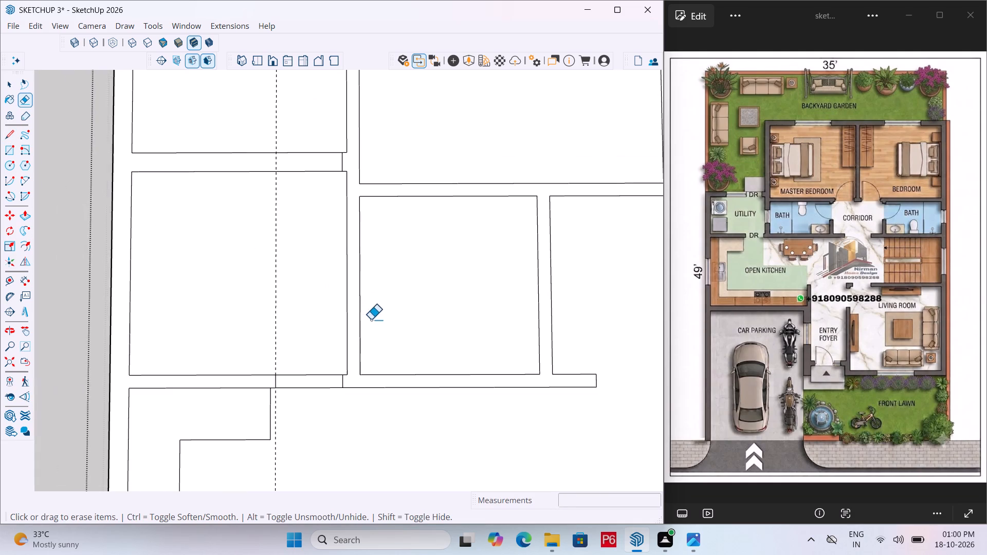
Draw the rear doorway's other 9" jamb line across the utility's rear wall at the long guide, and erase the guide.
{"action": "scroll", "coordinate": [261, 145], "scroll_direction": "up", "scroll_amount": 5}
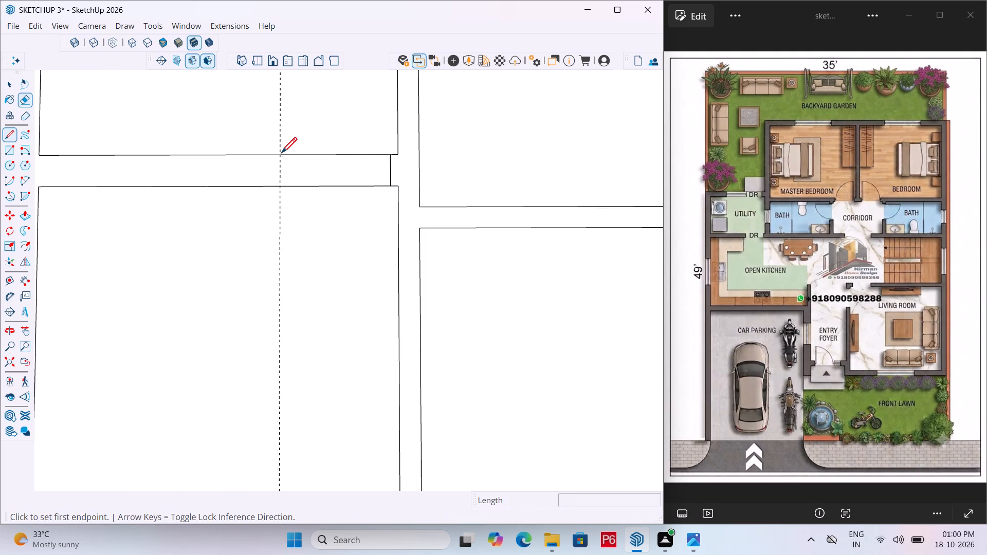
{"action": "key", "text": "l"}
{"action": "left_click", "coordinate": [278, 157]}
{"action": "left_click", "coordinate": [278, 189]}
{"action": "key", "text": "Escape"}
{"action": "key", "text": "e"}
{"action": "left_click_drag", "start_coordinate": [296, 240], "coordinate": [271, 235]}
Draw a 9" line across the utility's rear wall just beside the doorway's counter-side jamb, toward the outer side wall.
{"action": "scroll", "coordinate": [269, 192], "scroll_direction": "down", "scroll_amount": 5}
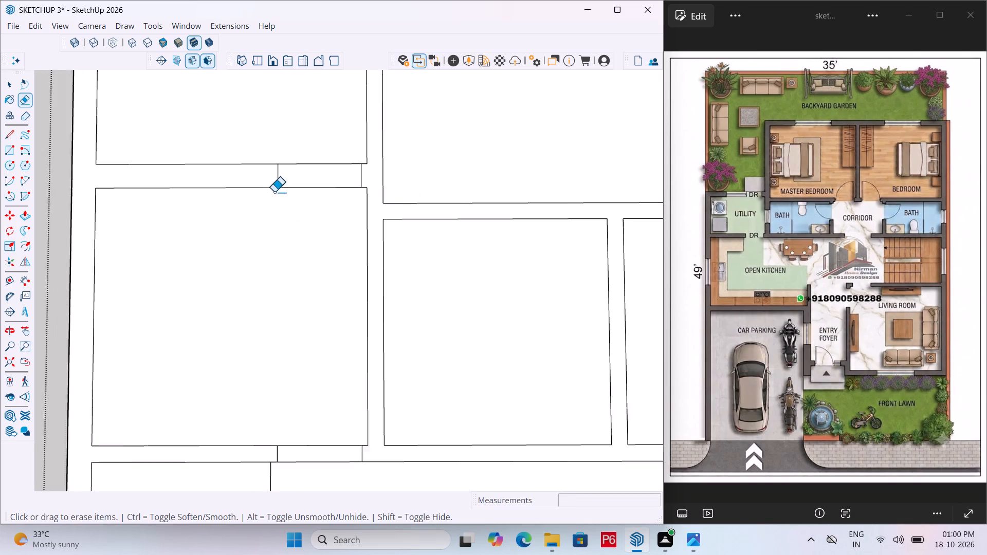
{"action": "scroll", "coordinate": [274, 192], "scroll_direction": "down", "scroll_amount": 1}
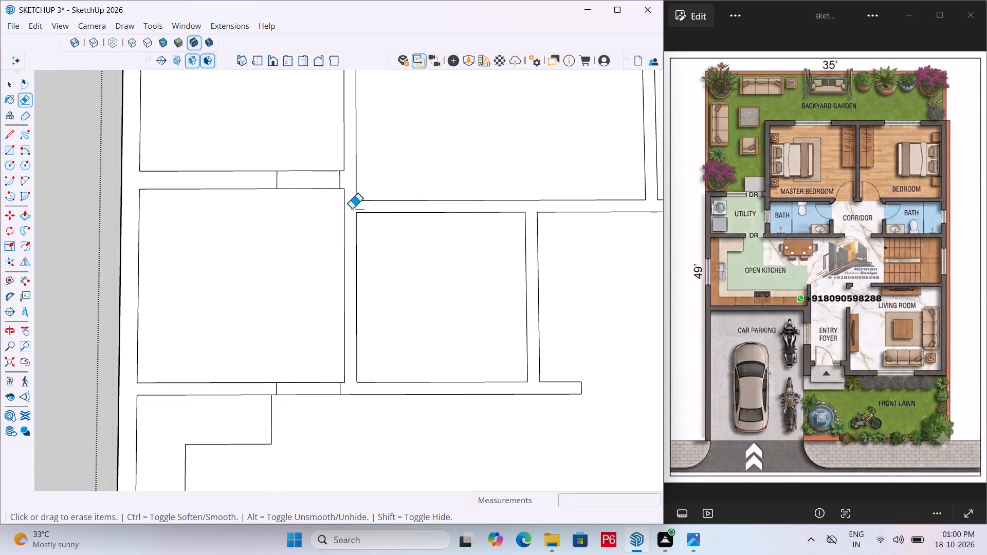
{"action": "scroll", "coordinate": [390, 246], "scroll_direction": "down", "scroll_amount": 1}
{"action": "scroll", "coordinate": [194, 163], "scroll_direction": "up", "scroll_amount": 4}
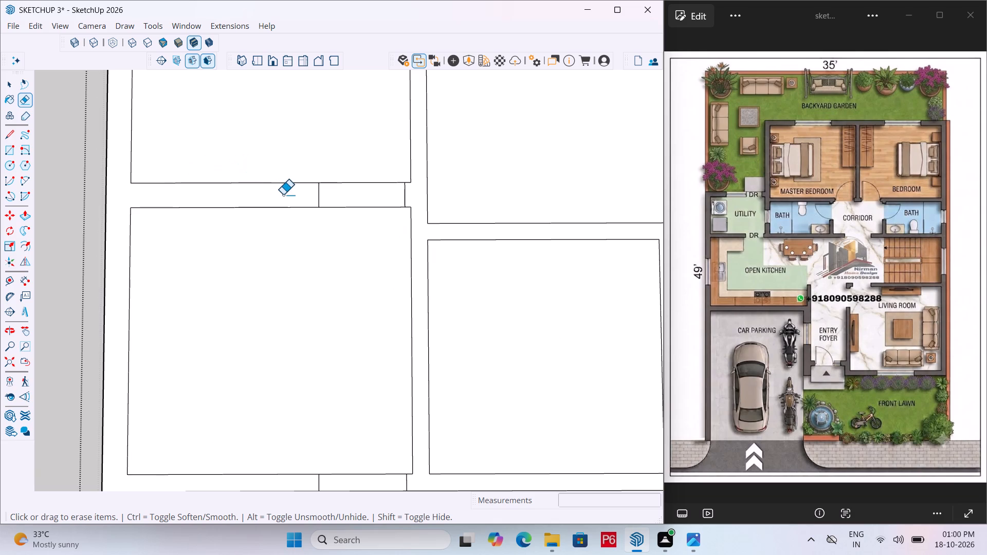
{"action": "key", "text": "l"}
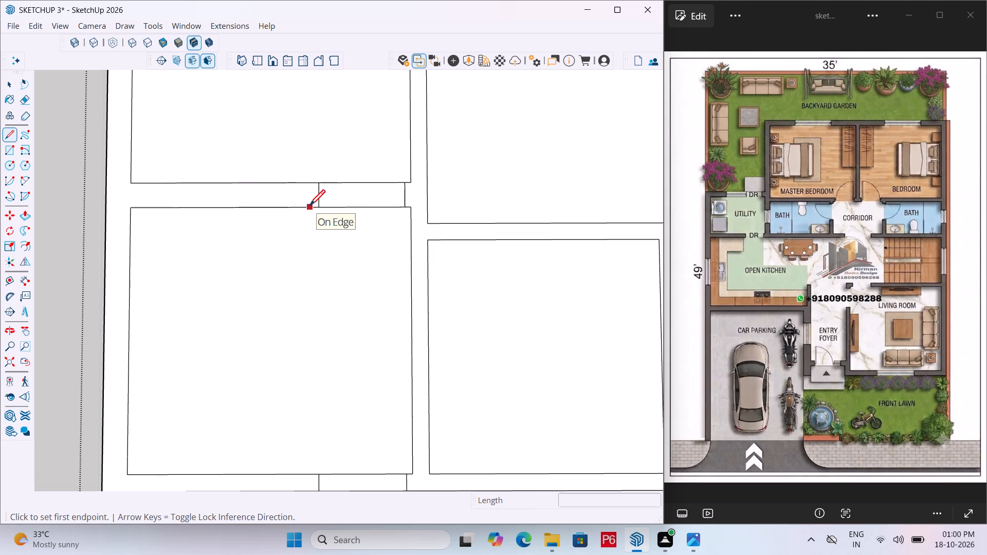
{"action": "left_click_drag", "start_coordinate": [309, 207], "coordinate": [307, 191]}
{"action": "left_click", "coordinate": [306, 185]}
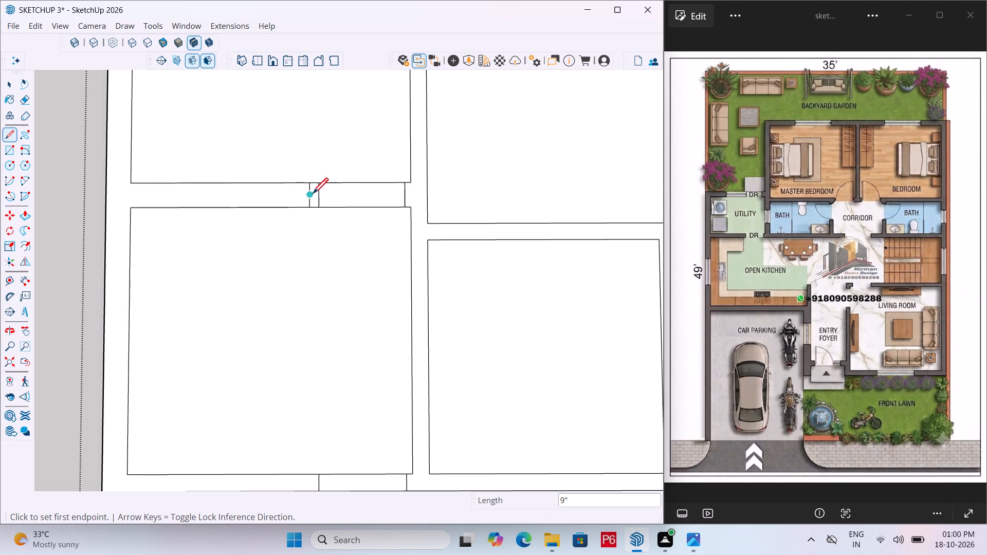
Place a guide 3' from that line toward the outer side wall, draw a 9" line across the wall there, and erase the guide.
{"action": "key", "text": "t"}
{"action": "left_click", "coordinate": [310, 194]}
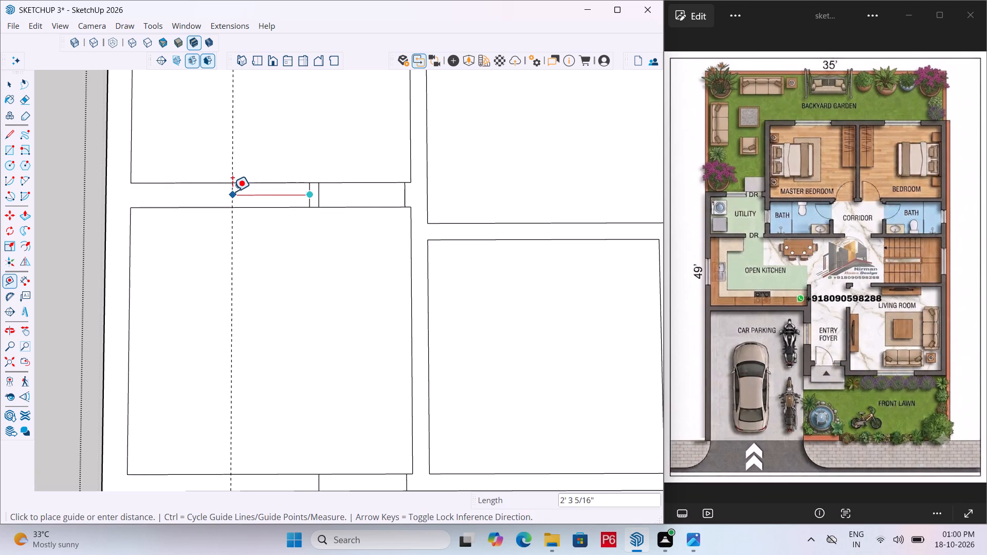
{"action": "key", "text": "2"}
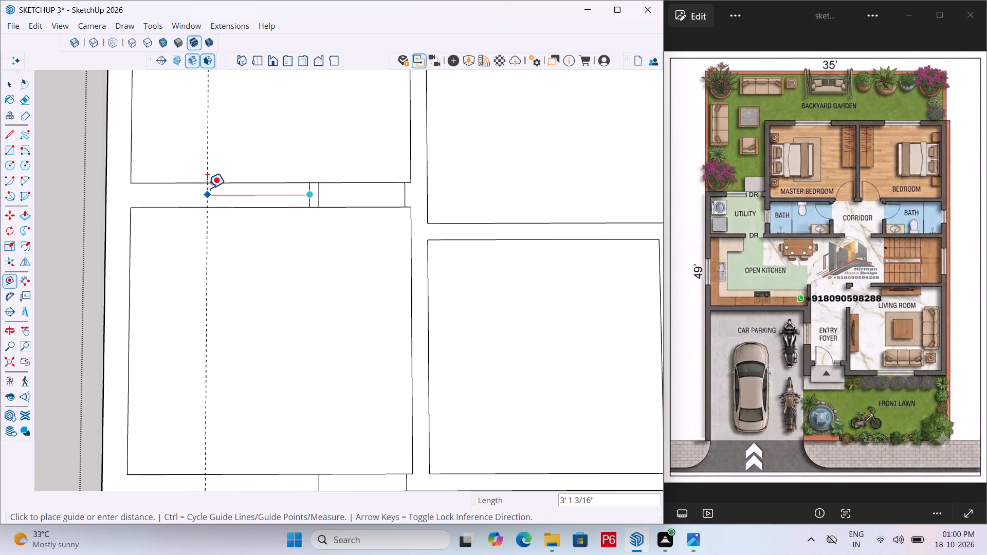
{"action": "key", "text": "BackSpace"}
{"action": "type", "text": "3'"}
{"action": "key", "text": "Return"}
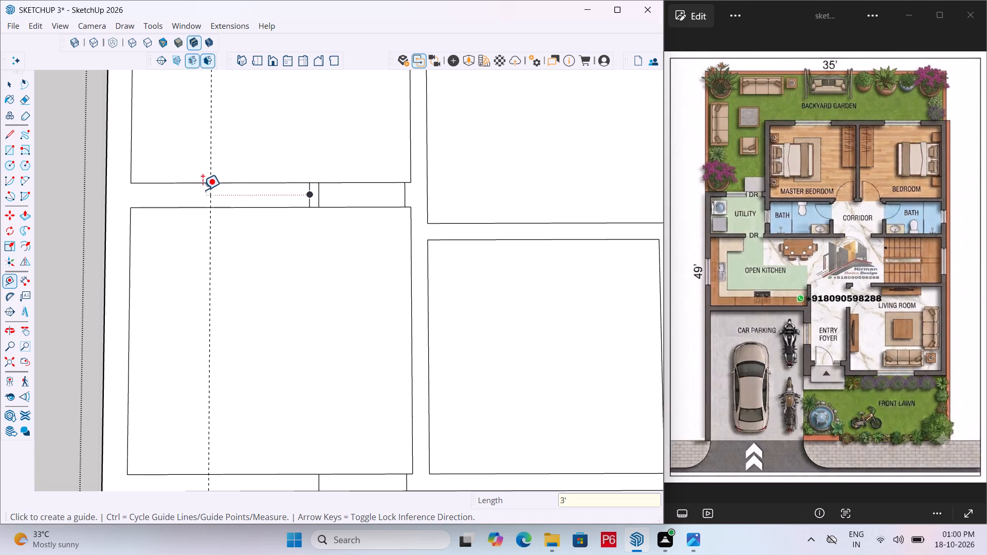
{"action": "key", "text": "Escape"}
{"action": "key", "text": "l"}
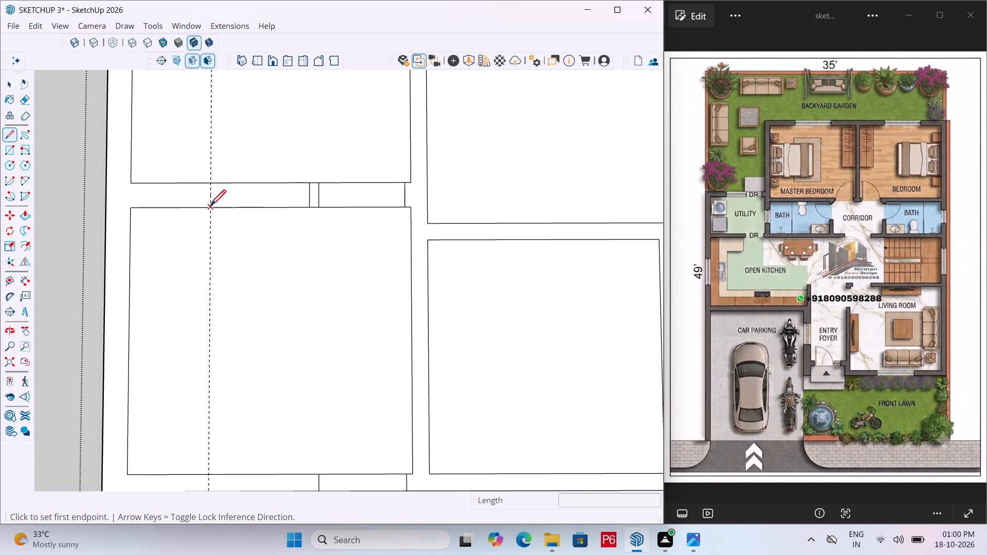
{"action": "left_click_drag", "start_coordinate": [210, 207], "coordinate": [213, 200]}
{"action": "left_click", "coordinate": [210, 180]}
{"action": "key", "text": "Escape"}
{"action": "key", "text": "e"}
{"action": "left_click_drag", "start_coordinate": [214, 133], "coordinate": [200, 131]}
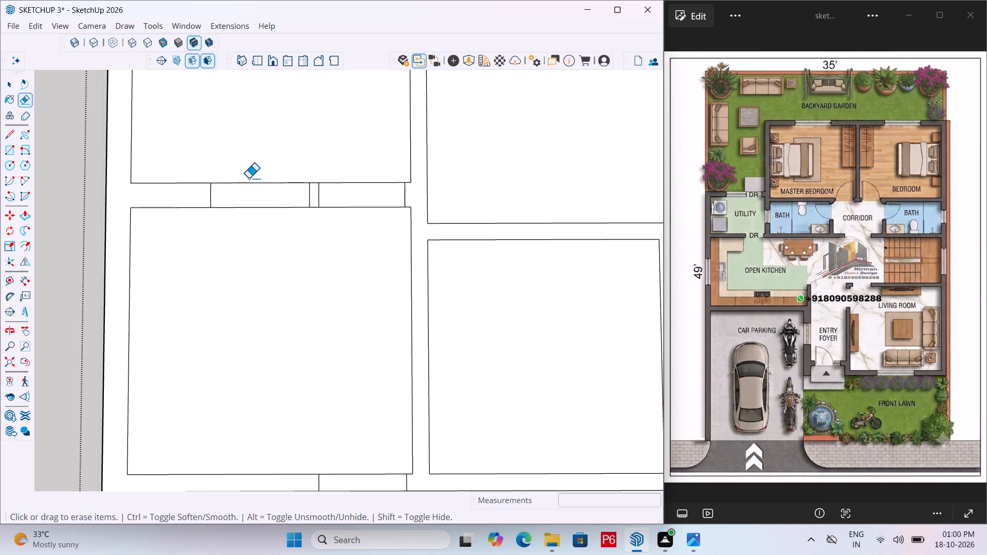
Save the model.
{"action": "key", "text": "ctrl+s"}
{"action": "key", "text": "ctrl+s"}
{"action": "key", "text": "ctrl+s"}
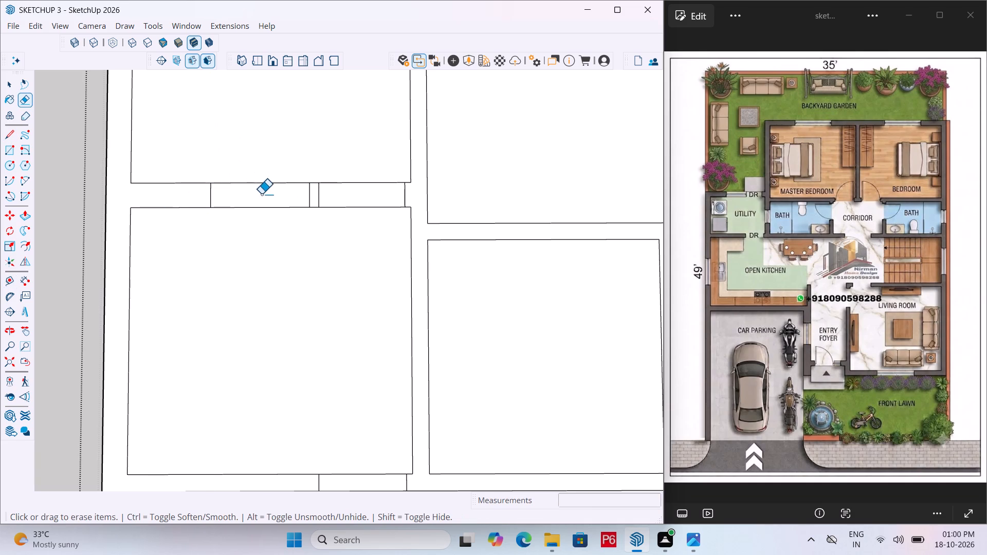
Draw a centre line along the utility's rear wall between the midpoints of the 3' opening's two jamb lines.
{"action": "scroll", "coordinate": [261, 196], "scroll_direction": "down", "scroll_amount": 4}
{"action": "scroll", "coordinate": [264, 196], "scroll_direction": "up", "scroll_amount": 5}
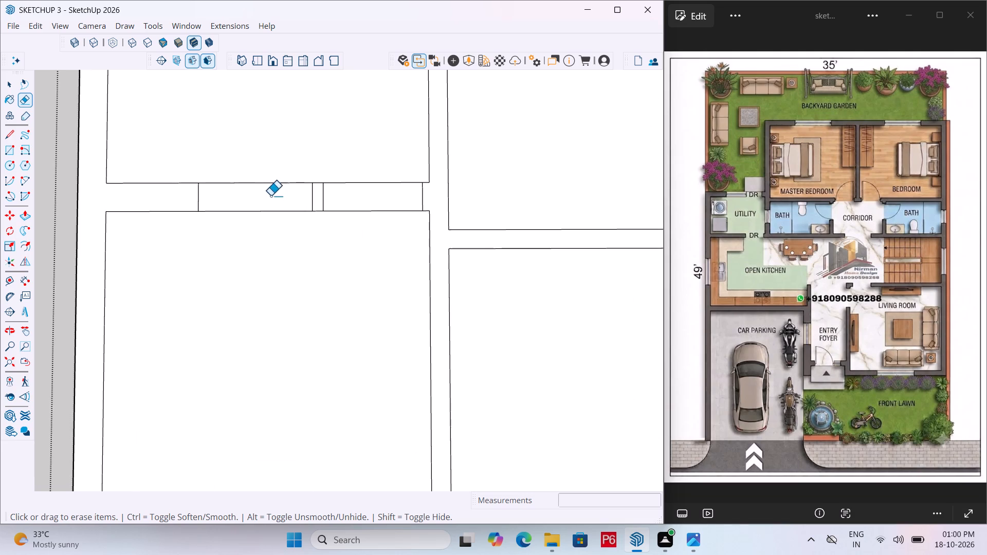
{"action": "key", "text": "l"}
{"action": "left_click_drag", "start_coordinate": [196, 200], "coordinate": [227, 201]}
{"action": "left_click", "coordinate": [312, 203]}
{"action": "scroll", "coordinate": [179, 233], "scroll_direction": "down", "scroll_amount": 1}
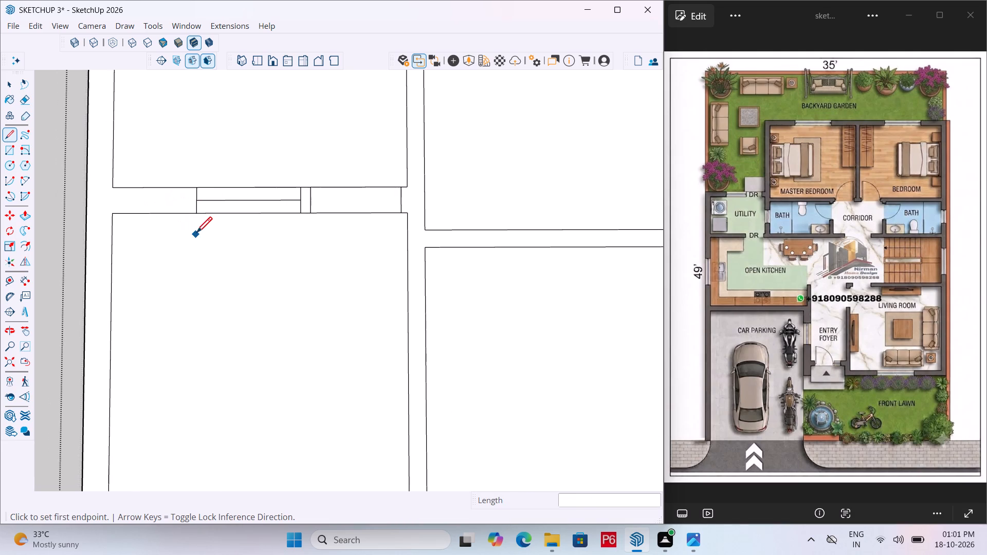
{"action": "key", "text": "Escape"}
Draw a 9" line across the kitchen's outer side wall at the midpoint of the wall's inner edge.
{"action": "scroll", "coordinate": [234, 230], "scroll_direction": "down", "scroll_amount": 9}
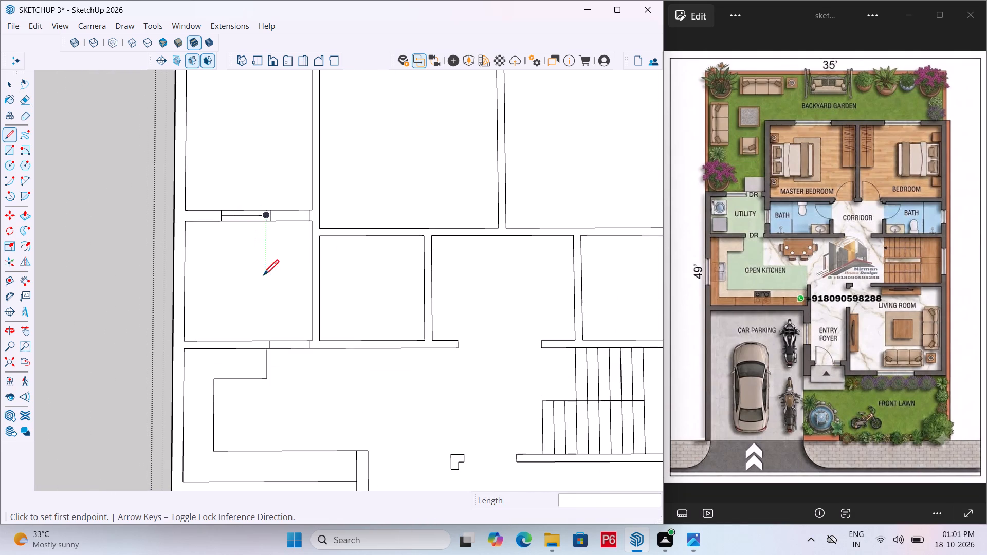
{"action": "scroll", "coordinate": [201, 293], "scroll_direction": "down", "scroll_amount": 1}
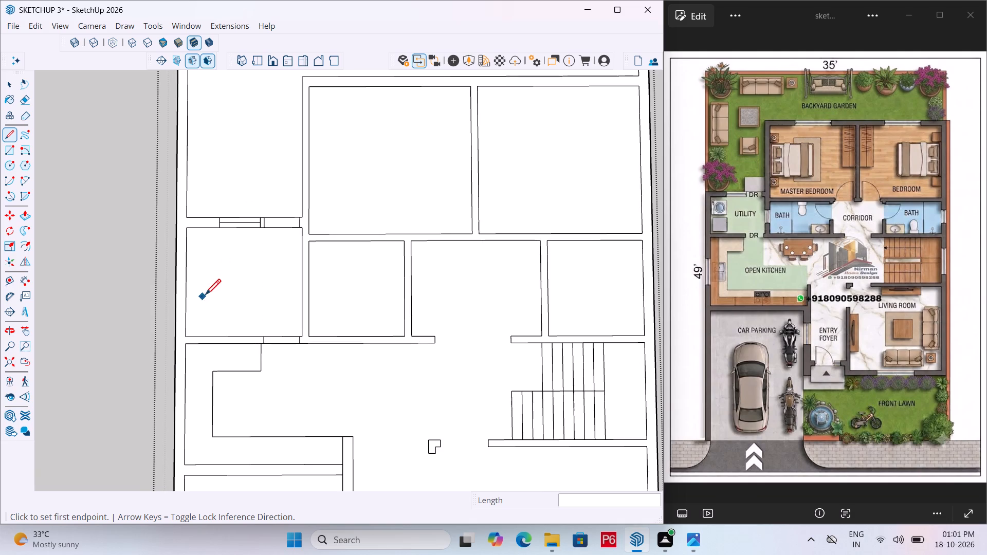
{"action": "scroll", "coordinate": [328, 201], "scroll_direction": "down", "scroll_amount": 4}
{"action": "scroll", "coordinate": [198, 349], "scroll_direction": "up", "scroll_amount": 6}
{"action": "scroll", "coordinate": [239, 355], "scroll_direction": "up", "scroll_amount": 3}
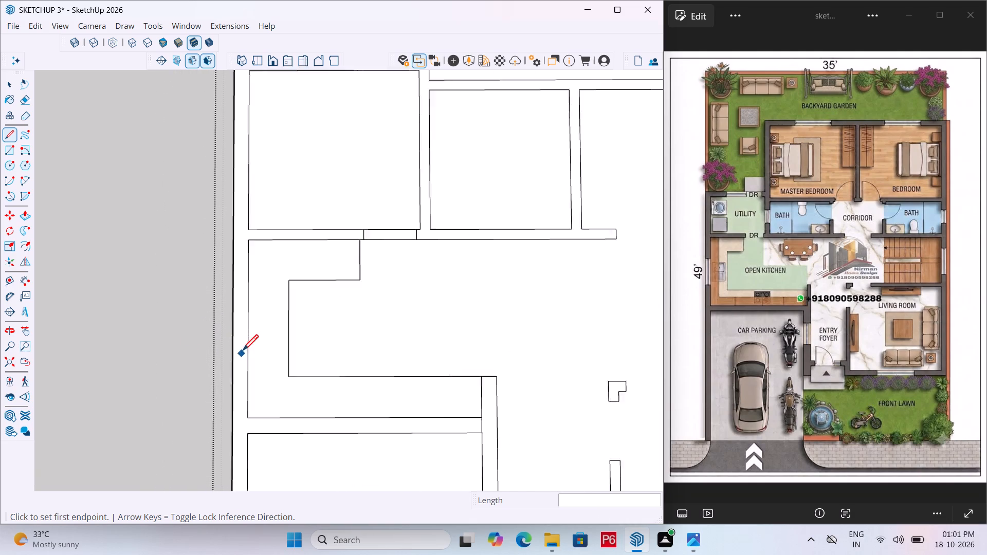
{"action": "left_click", "coordinate": [248, 323]}
{"action": "left_click", "coordinate": [231, 323]}
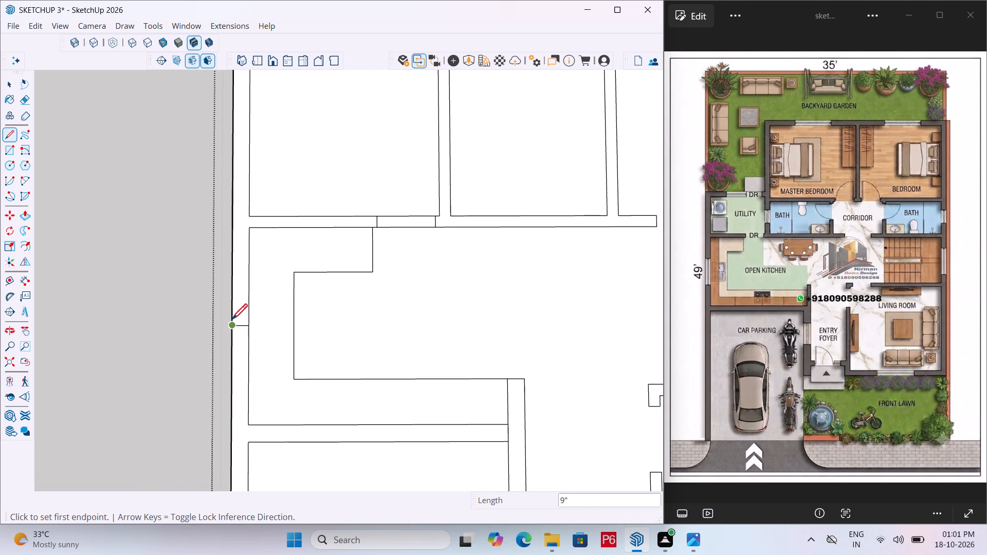
{"action": "key", "text": "Escape"}
Place two guides 2' on either side of the line across the kitchen's outer side wall.
{"action": "scroll", "coordinate": [223, 356], "scroll_direction": "up", "scroll_amount": 4}
{"action": "key", "text": "t"}
{"action": "left_click", "coordinate": [246, 312]}
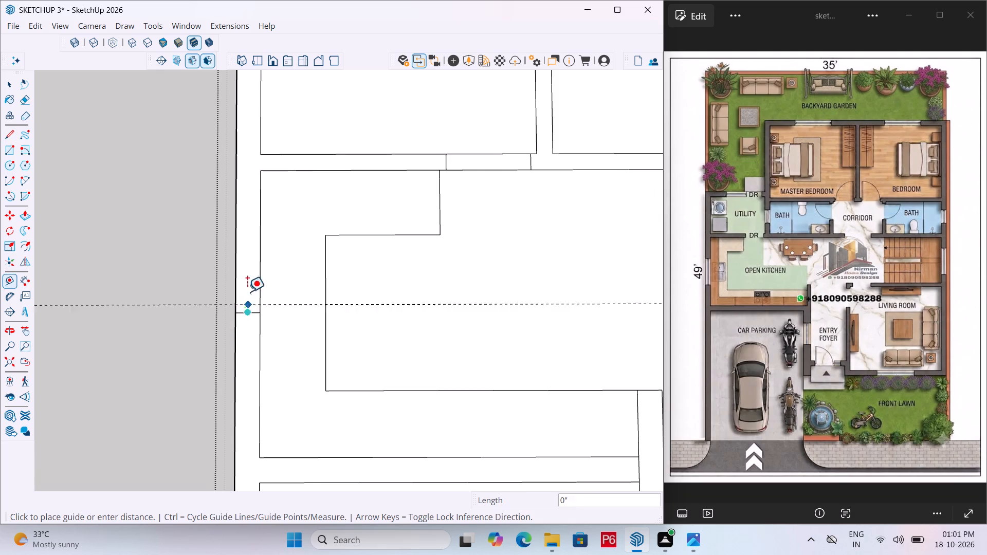
{"action": "type", "text": "2'"}
{"action": "key", "text": "Return"}
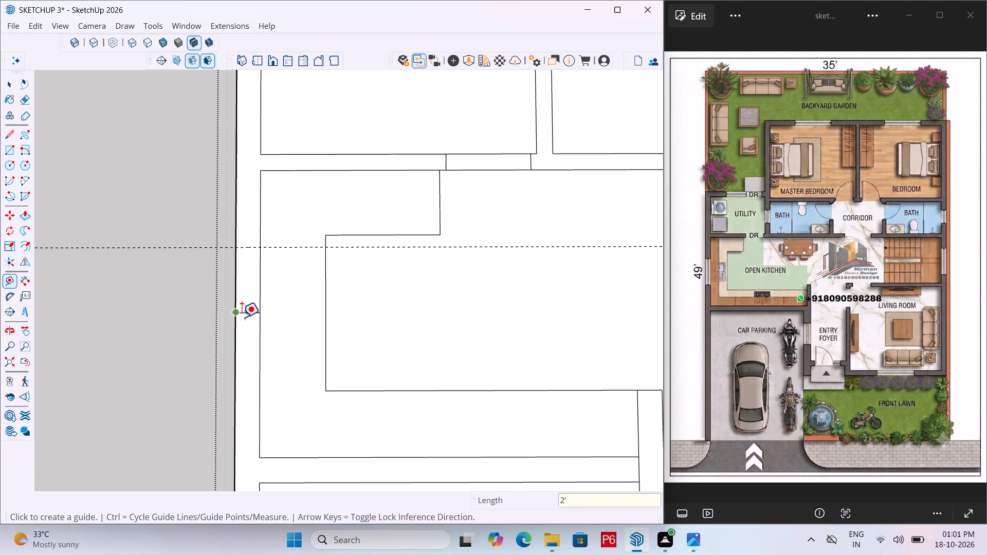
{"action": "left_click", "coordinate": [244, 314]}
{"action": "type", "text": "2'"}
{"action": "key", "text": "Return"}
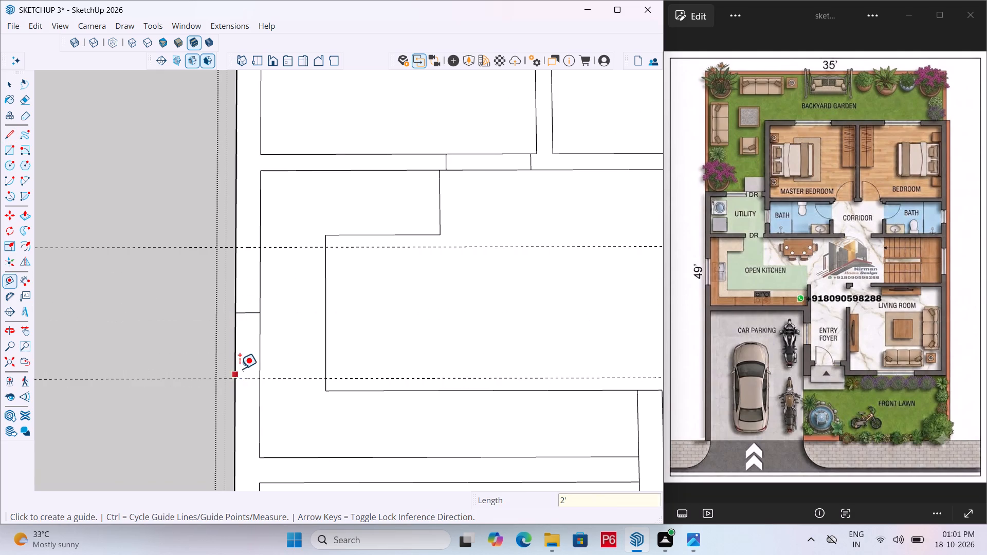
{"action": "key", "text": "Escape"}
Draw a 9" jamb line across the kitchen's outer side wall at each of the two guides.
{"action": "key", "text": "l"}
{"action": "scroll", "coordinate": [240, 390], "scroll_direction": "up", "scroll_amount": 5}
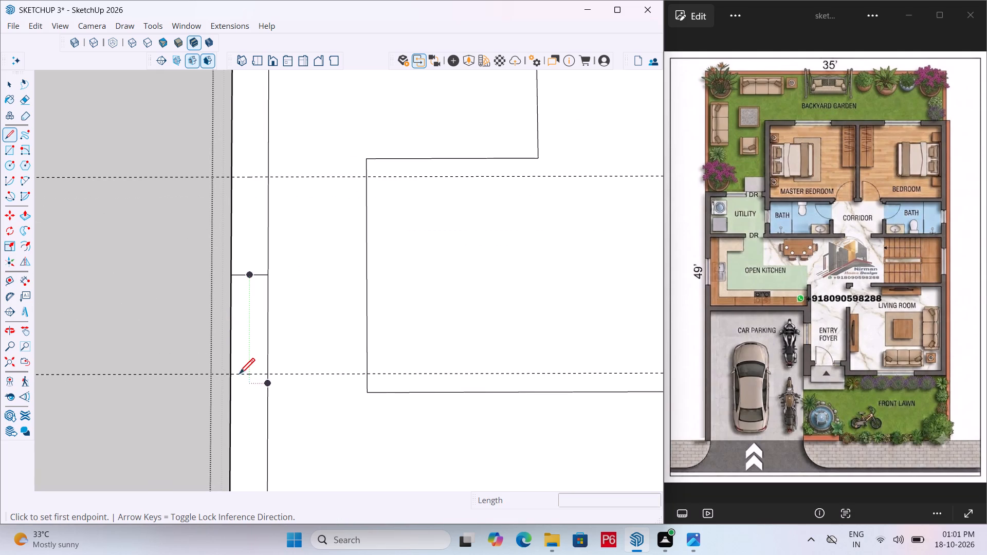
{"action": "left_click", "coordinate": [236, 375]}
{"action": "left_click", "coordinate": [266, 375]}
{"action": "left_click_drag", "start_coordinate": [234, 175], "coordinate": [241, 175]}
{"action": "left_click", "coordinate": [266, 180]}
{"action": "key", "text": "Escape"}
Erase both guides and the middle line across the kitchen's outer side wall.
{"action": "scroll", "coordinate": [251, 200], "scroll_direction": "down", "scroll_amount": 4}
{"action": "key", "text": "e"}
{"action": "left_click_drag", "start_coordinate": [304, 174], "coordinate": [309, 317]}
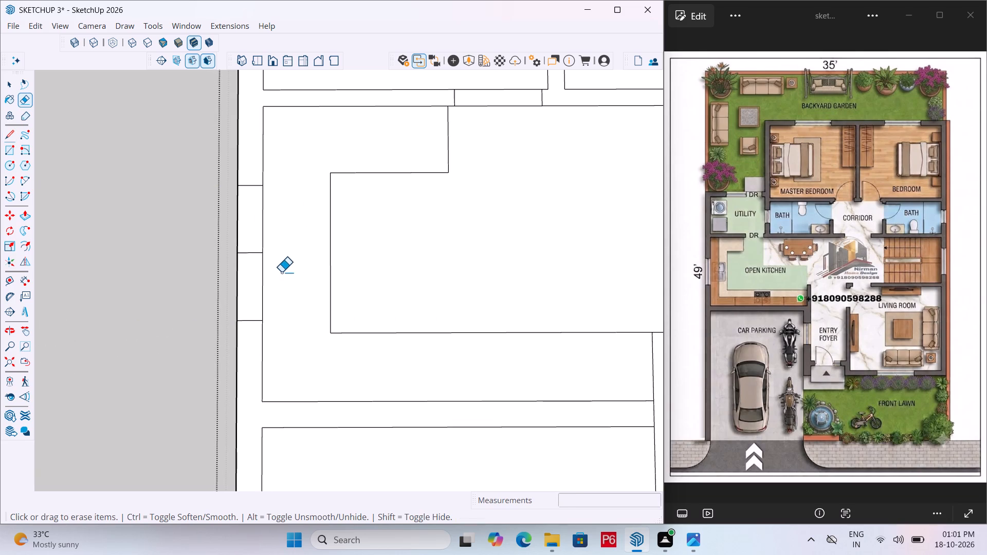
{"action": "left_click", "coordinate": [252, 253]}
Draw a 4' centre line between the midpoints of the two jamb lines in the kitchen's outer side wall.
{"action": "key", "text": "l"}
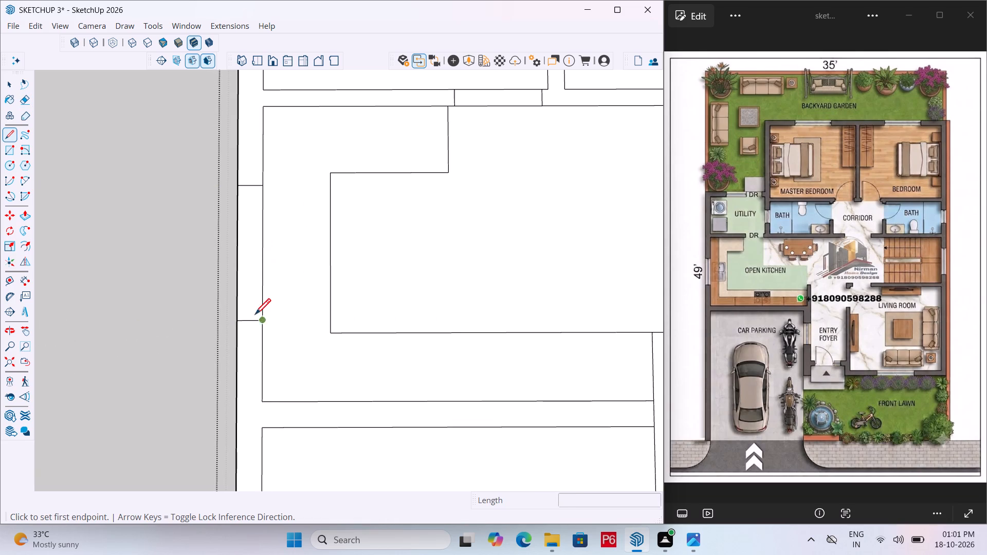
{"action": "left_click", "coordinate": [248, 324]}
{"action": "key", "text": "Escape"}
{"action": "key", "text": "l"}
{"action": "left_click_drag", "start_coordinate": [248, 323], "coordinate": [249, 312]}
{"action": "left_click", "coordinate": [253, 188]}
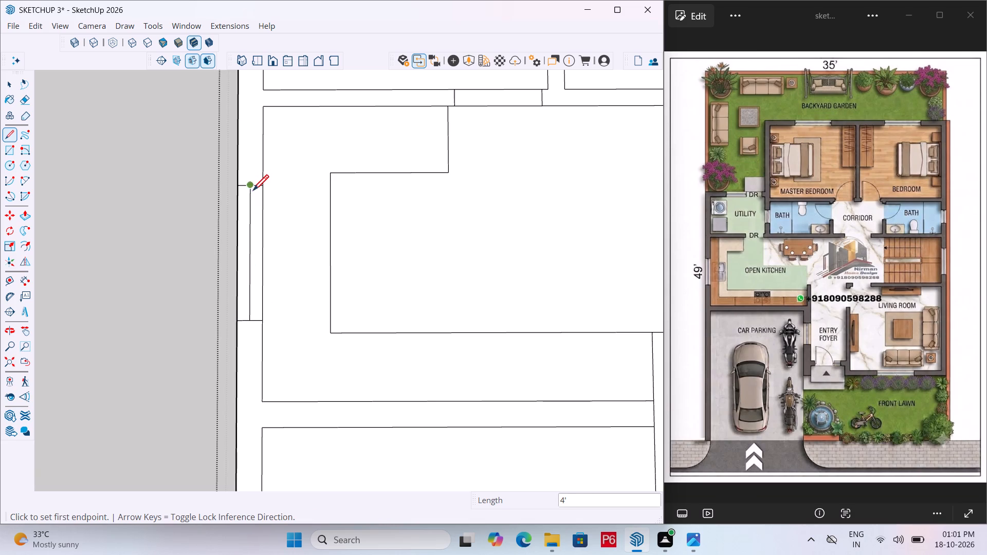
Save the model.
{"action": "scroll", "coordinate": [305, 258], "scroll_direction": "down", "scroll_amount": 2, "text": "ctrl"}
{"action": "key", "text": "ctrl+s"}
{"action": "key", "text": "ctrl+s"}
{"action": "key", "text": "ctrl+s"}
{"action": "key", "text": "ctrl+s"}
{"action": "key", "text": "ctrl+s"}
{"action": "key", "text": "ctrl+s"}
{"action": "scroll", "coordinate": [228, 267], "scroll_direction": "down", "scroll_amount": 1, "text": "ctrl"}
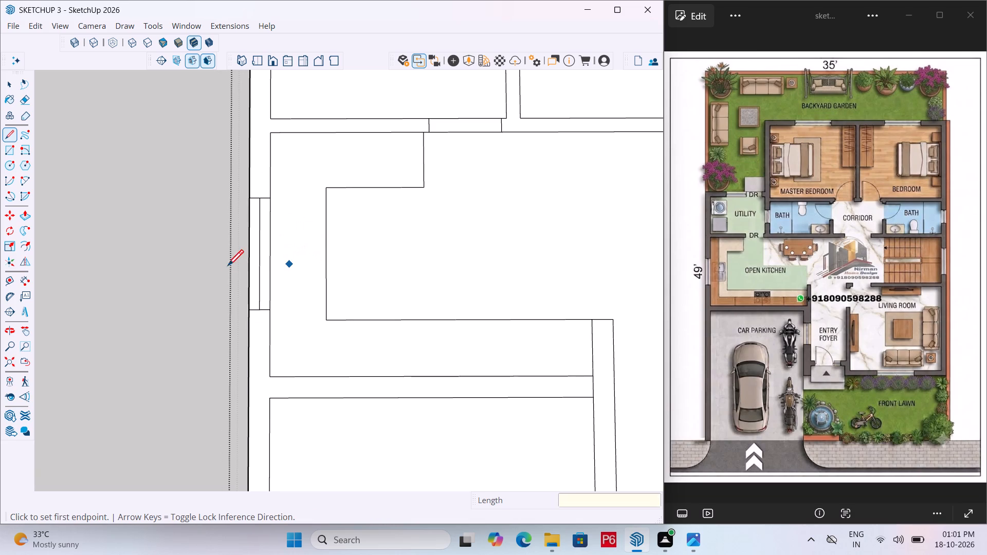
{"action": "key", "text": "ctrl+s"}
Draw a line across the wall between the car parking and the entry foyer, partway along the foyer.
{"action": "scroll", "coordinate": [213, 268], "scroll_direction": "down", "scroll_amount": 4}
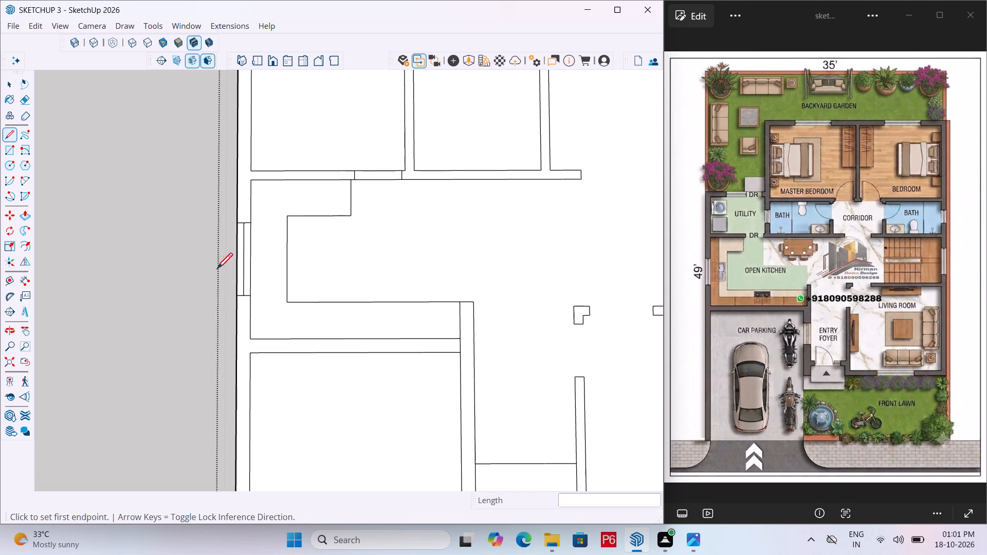
{"action": "scroll", "coordinate": [352, 311], "scroll_direction": "down", "scroll_amount": 2}
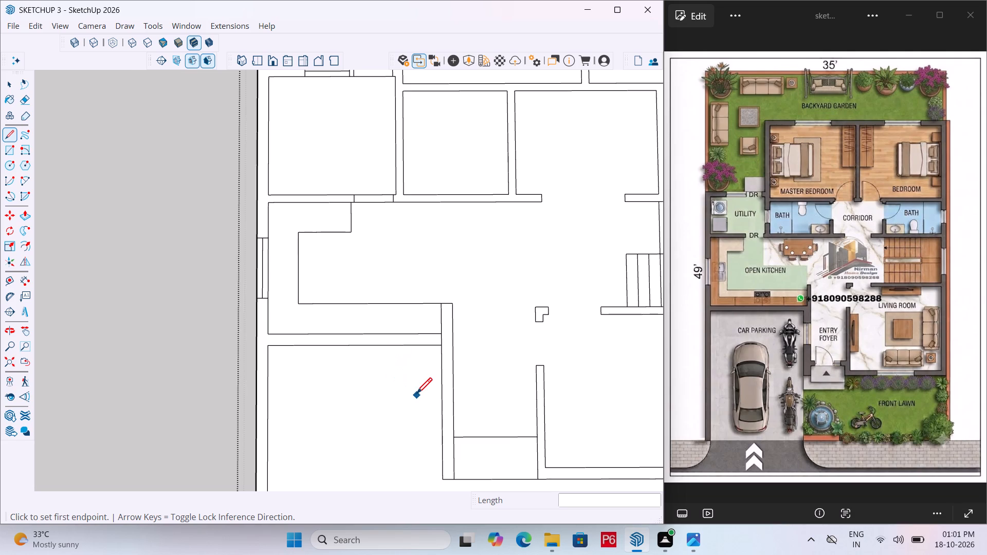
{"action": "scroll", "coordinate": [416, 395], "scroll_direction": "up", "scroll_amount": 5}
{"action": "scroll", "coordinate": [357, 204], "scroll_direction": "down", "scroll_amount": 6}
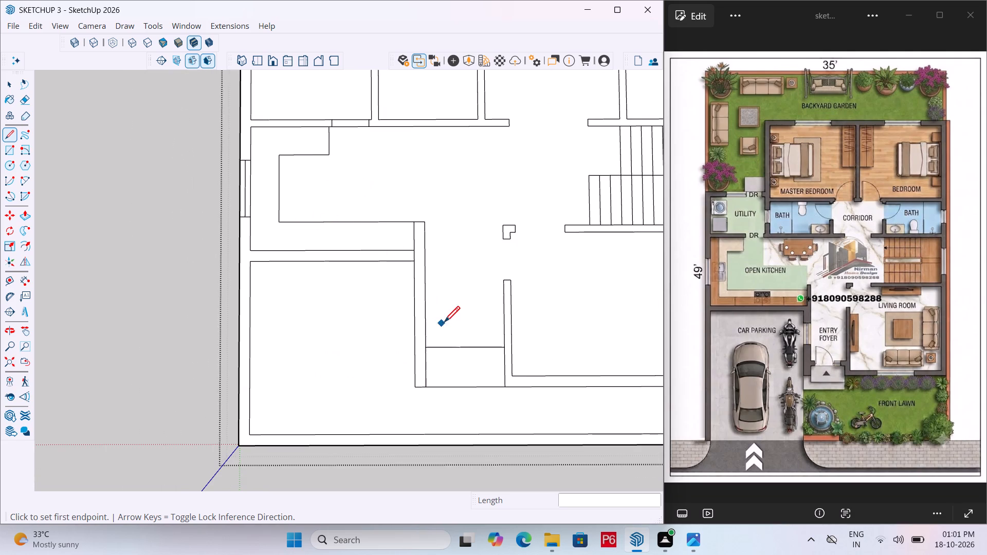
{"action": "scroll", "coordinate": [434, 336], "scroll_direction": "up", "scroll_amount": 3}
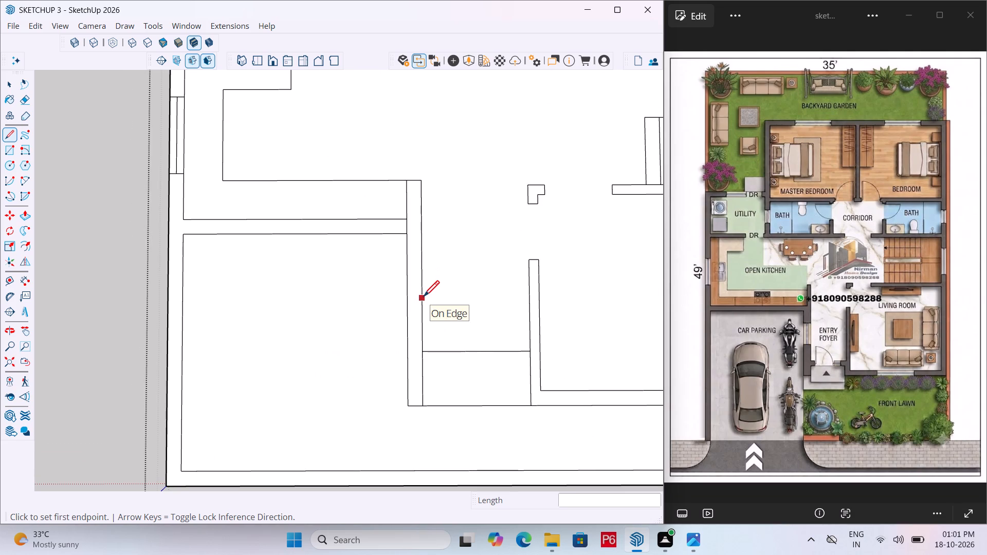
{"action": "left_click", "coordinate": [424, 298]}
{"action": "left_click", "coordinate": [408, 295]}
{"action": "key", "text": "Escape"}
Place two guides 1' on either side of the line across the parking-foyer wall.
{"action": "scroll", "coordinate": [415, 301], "scroll_direction": "up", "scroll_amount": 2}
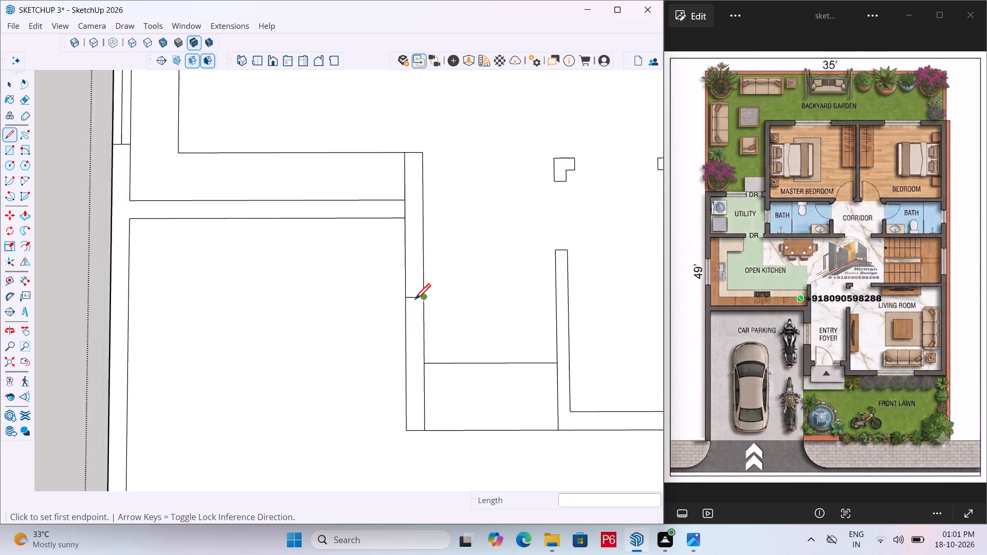
{"action": "scroll", "coordinate": [415, 301], "scroll_direction": "up", "scroll_amount": 1}
{"action": "key", "text": "t"}
{"action": "left_click", "coordinate": [416, 295]}
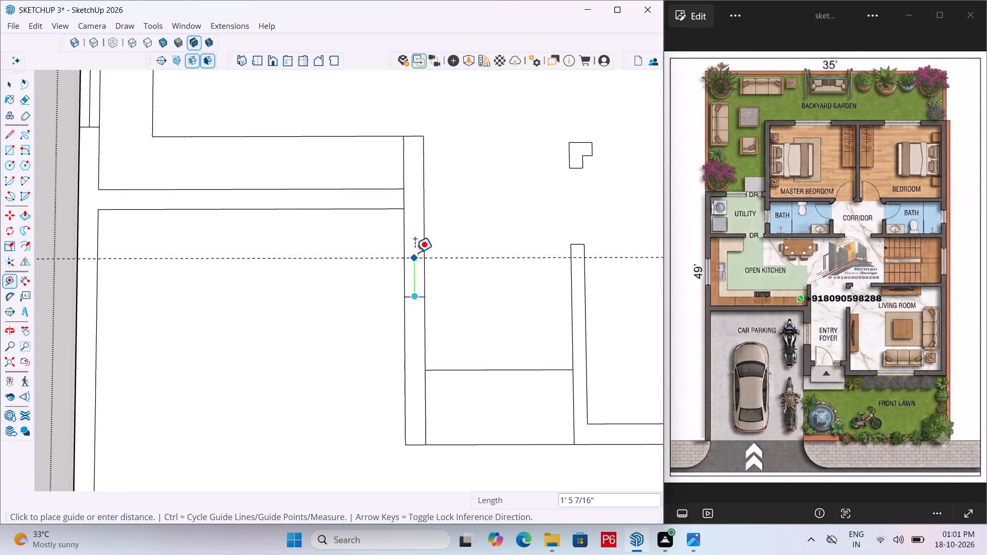
{"action": "type", "text": "1'"}
{"action": "key", "text": "Return"}
{"action": "left_click", "coordinate": [415, 295]}
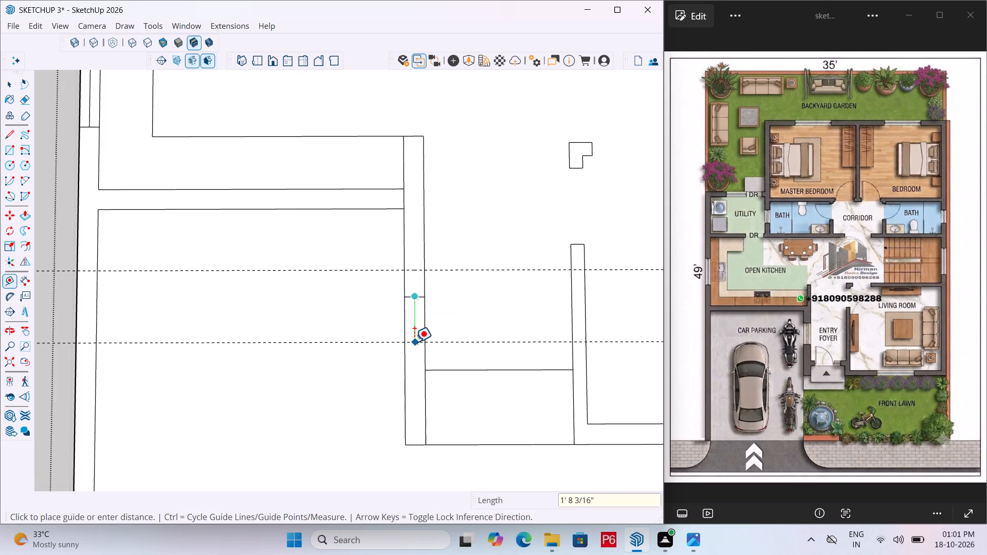
{"action": "key", "text": "Escape"}
{"action": "left_click", "coordinate": [415, 295]}
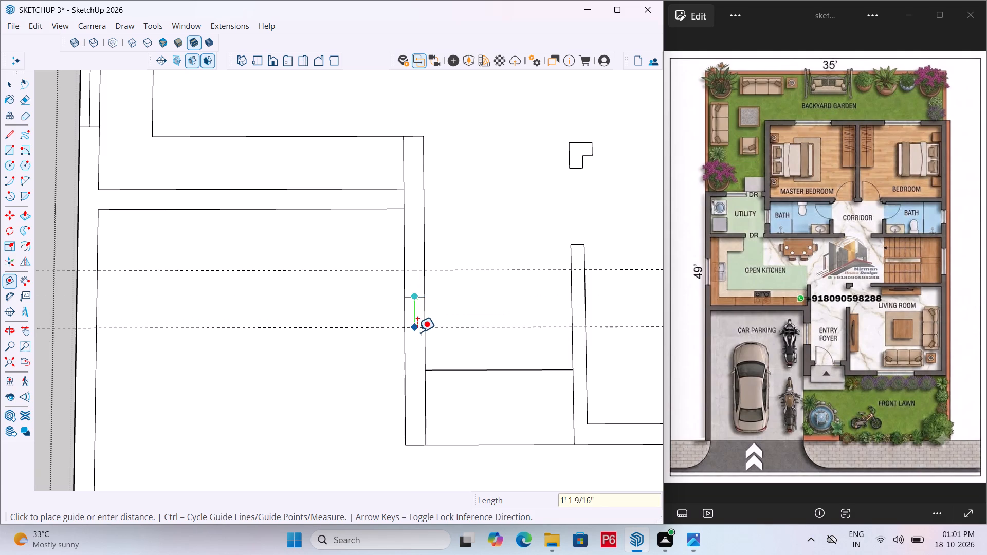
{"action": "type", "text": "1'"}
{"action": "key", "text": "Return"}
{"action": "key", "text": "Escape"}
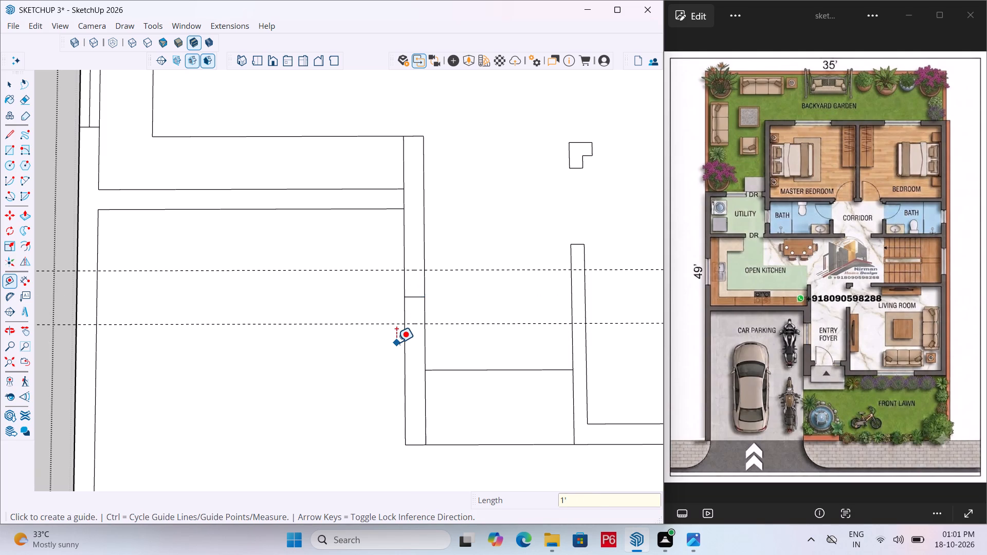
Draw a 9" jamb line across the parking-foyer wall at each of the two guides.
{"action": "key", "text": "l"}
{"action": "scroll", "coordinate": [396, 343], "scroll_direction": "up", "scroll_amount": 5}
{"action": "left_click", "coordinate": [412, 310]}
{"action": "left_click", "coordinate": [442, 310]}
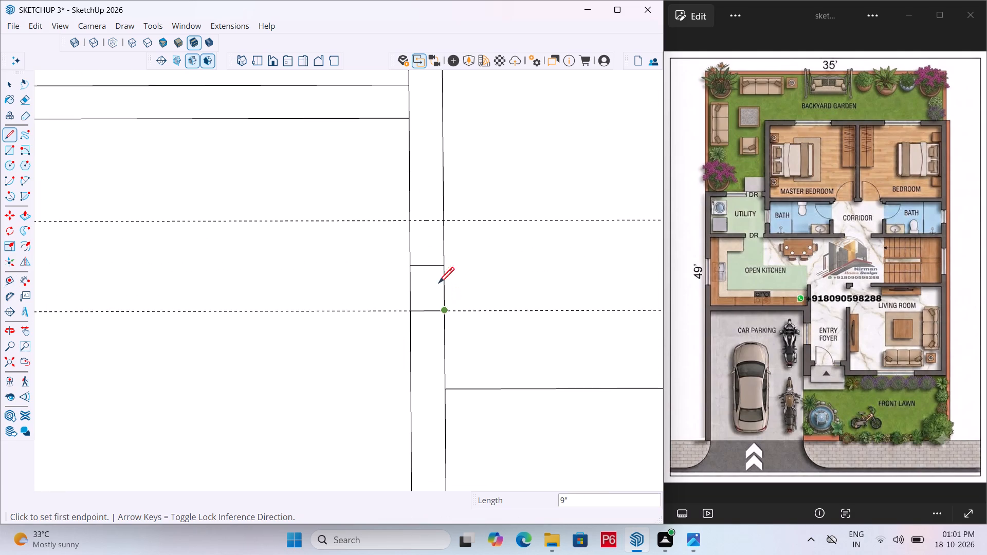
{"action": "left_click_drag", "start_coordinate": [409, 221], "coordinate": [417, 221]}
{"action": "left_click", "coordinate": [444, 223]}
{"action": "key", "text": "Escape"}
Erase both guides and the middle line across the parking-foyer wall.
{"action": "key", "text": "e"}
{"action": "left_click_drag", "start_coordinate": [485, 219], "coordinate": [493, 319]}
{"action": "left_click", "coordinate": [441, 267]}
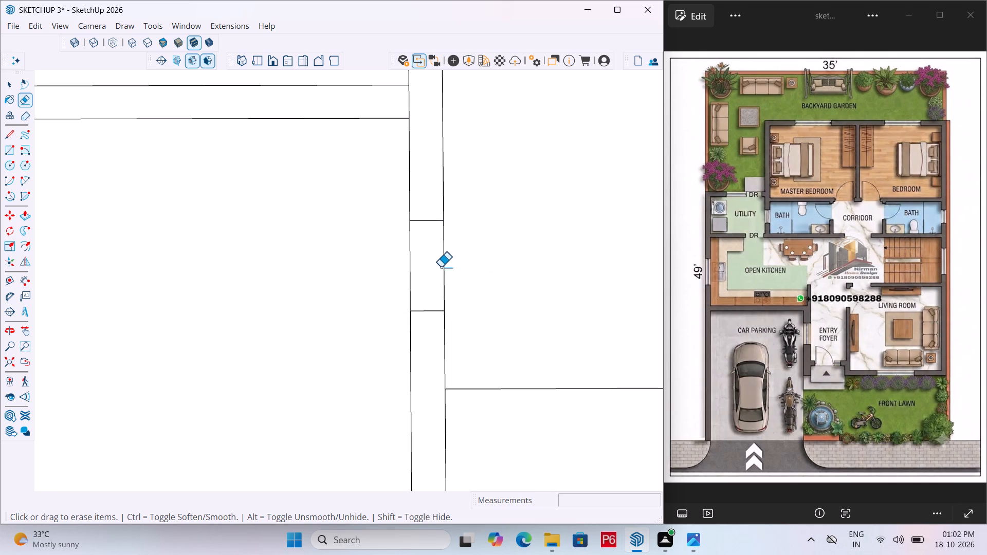
Draw a 2' centre line between the midpoints of the two jamb lines in the parking-foyer wall.
{"action": "key", "text": "l"}
{"action": "left_click_drag", "start_coordinate": [424, 314], "coordinate": [426, 305]}
{"action": "left_click", "coordinate": [431, 223]}
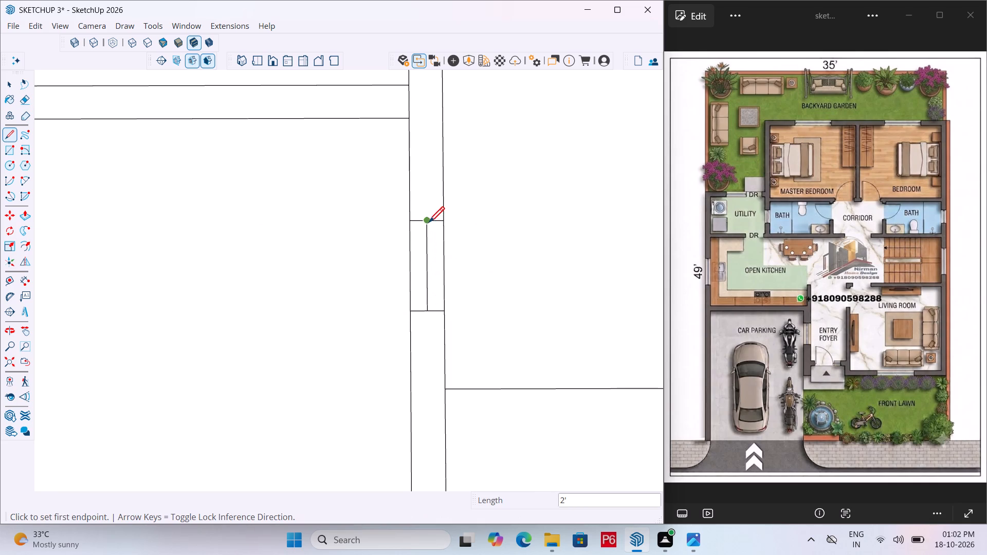
Save the model.
{"action": "key", "text": "ctrl+s"}
{"action": "key", "text": "ctrl+s"}
{"action": "key", "text": "ctrl+s"}
Erase the short edge separating the kitchen's front wall from the parking-foyer wall where they meet.
{"action": "scroll", "coordinate": [295, 266], "scroll_direction": "down", "scroll_amount": 5, "text": "ctrl"}
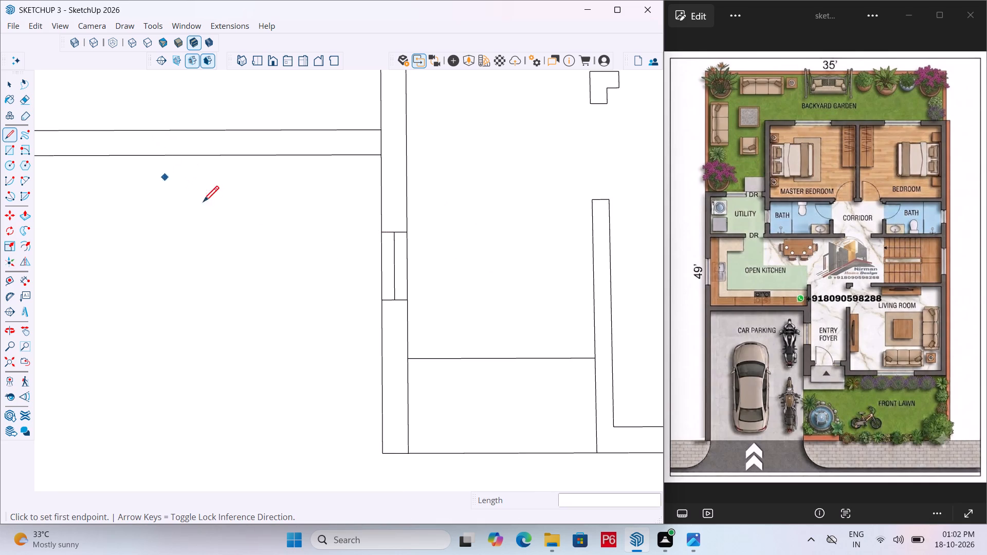
{"action": "scroll", "coordinate": [289, 198], "scroll_direction": "down", "scroll_amount": 5}
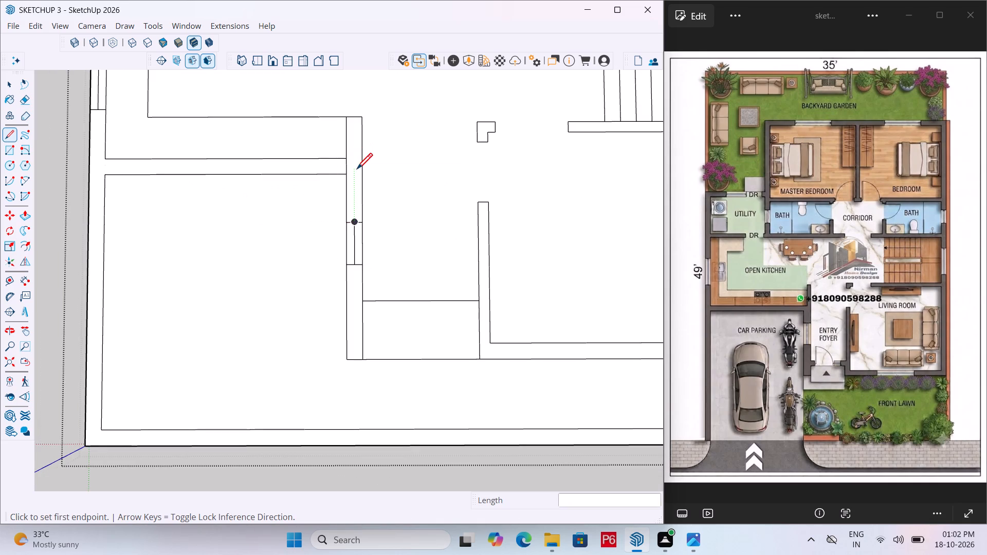
{"action": "key", "text": "e"}
{"action": "left_click_drag", "start_coordinate": [350, 168], "coordinate": [341, 165]}
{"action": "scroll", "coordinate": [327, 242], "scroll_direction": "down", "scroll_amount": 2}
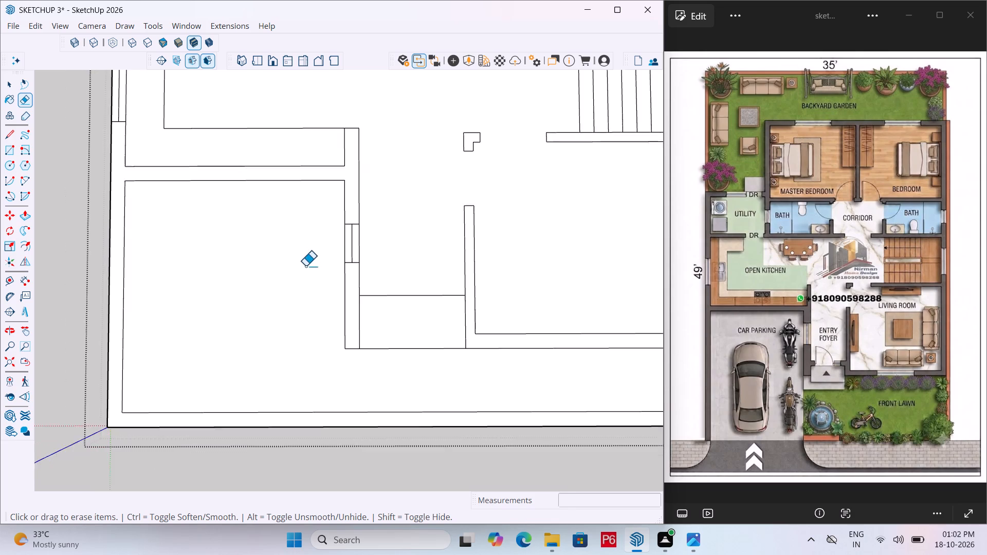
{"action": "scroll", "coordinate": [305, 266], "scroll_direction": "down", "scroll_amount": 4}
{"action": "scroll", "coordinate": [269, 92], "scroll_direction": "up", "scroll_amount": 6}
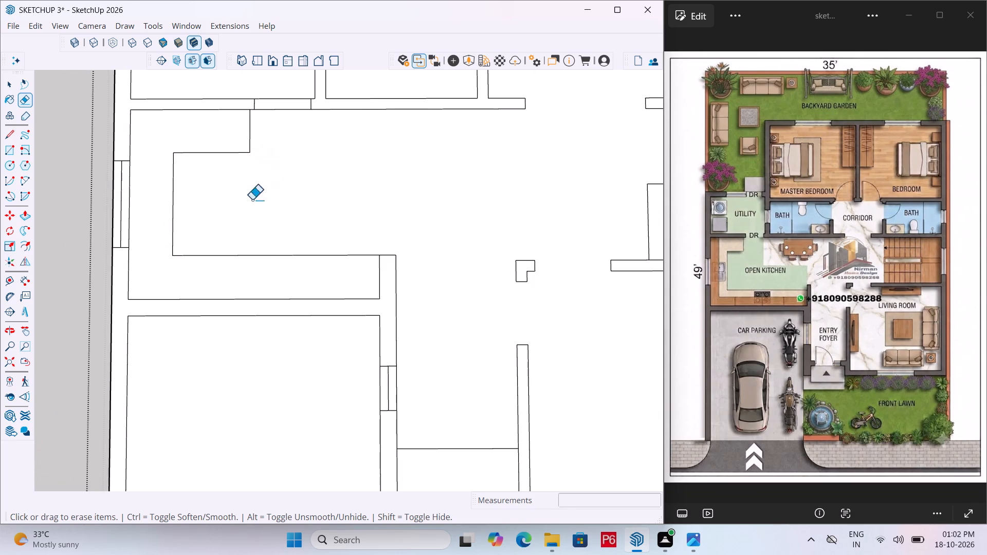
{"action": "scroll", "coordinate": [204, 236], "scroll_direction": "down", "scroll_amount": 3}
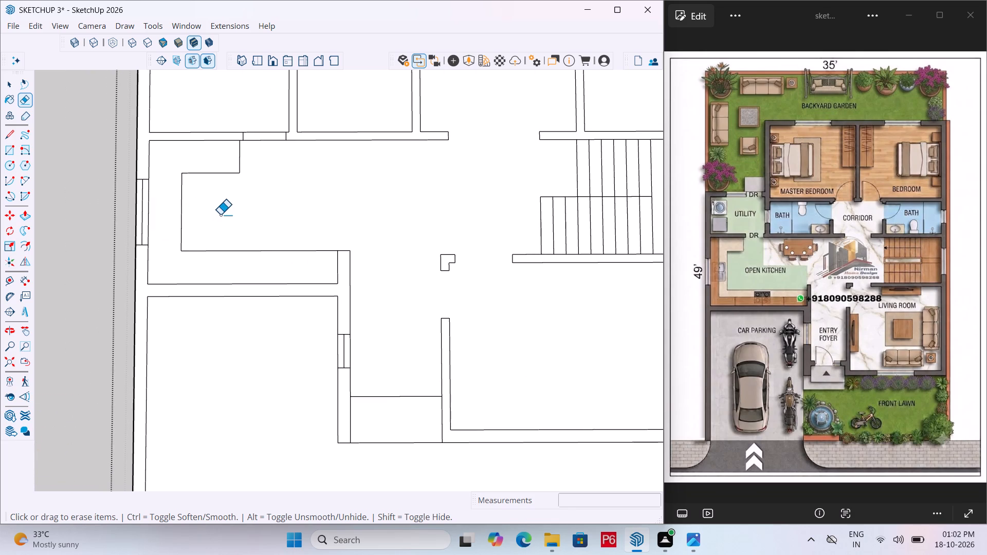
Draw a 9" line straight across the living room's front wall at about the middle of its length.
{"action": "scroll", "coordinate": [220, 215], "scroll_direction": "down", "scroll_amount": 5}
{"action": "scroll", "coordinate": [425, 356], "scroll_direction": "up", "scroll_amount": 5}
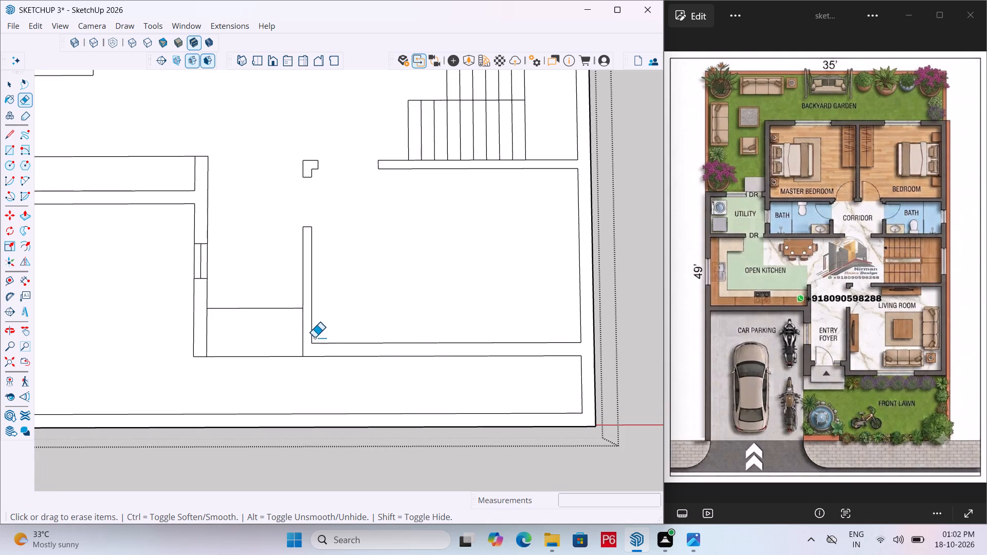
{"action": "key", "text": "l"}
{"action": "scroll", "coordinate": [428, 334], "scroll_direction": "up", "scroll_amount": 4}
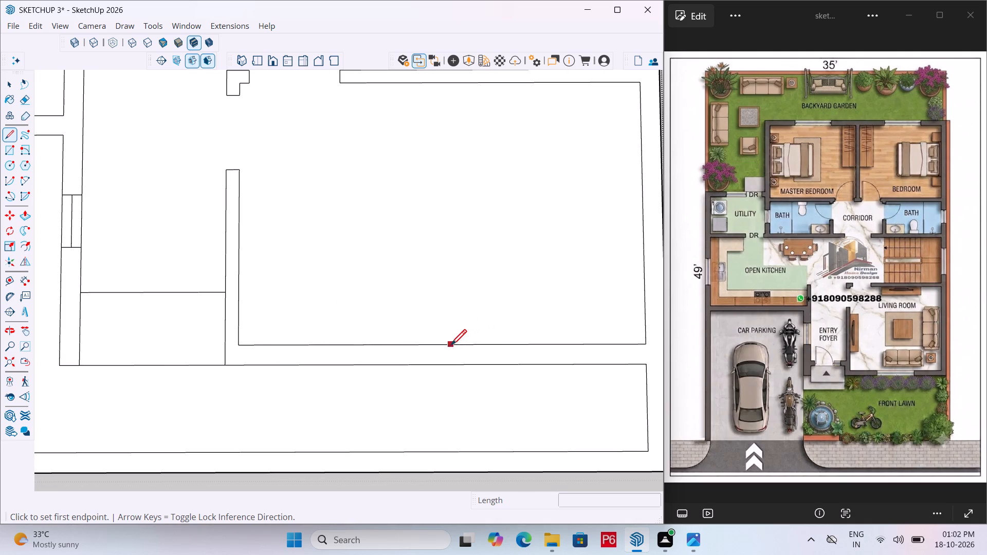
{"action": "left_click_drag", "start_coordinate": [439, 346], "coordinate": [439, 357]}
{"action": "left_click", "coordinate": [441, 366]}
{"action": "key", "text": "space"}
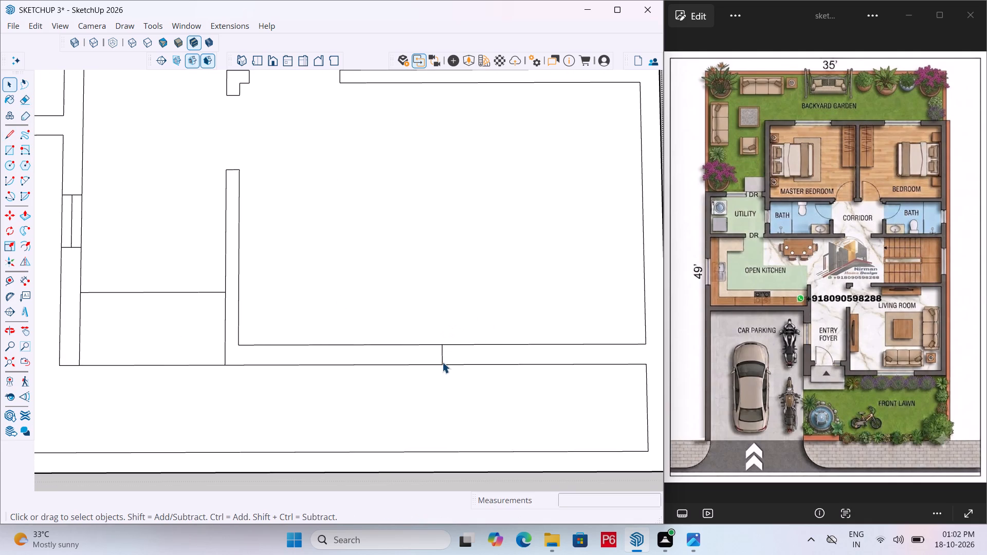
Place guides 2' to either side of the middle line across the living room's front wall.
{"action": "key", "text": "t"}
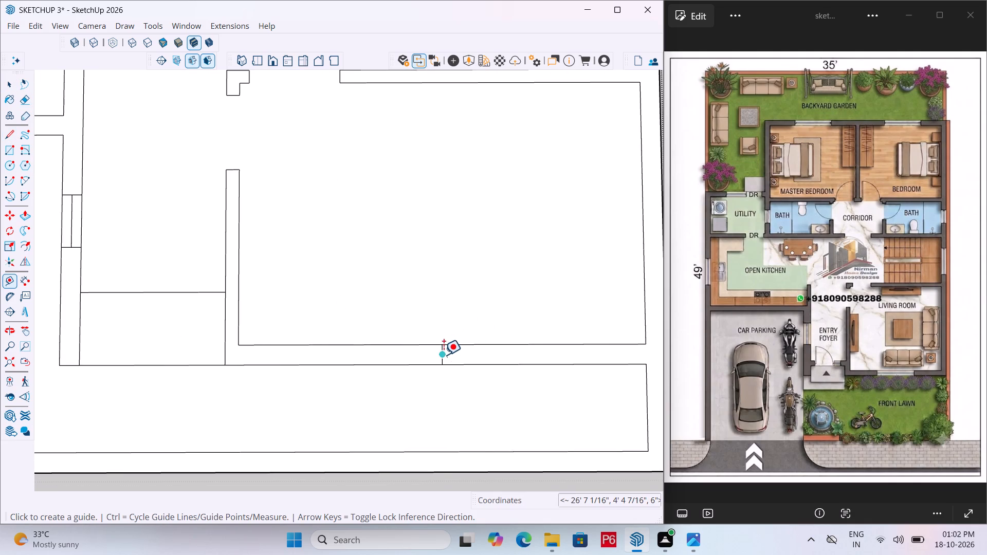
{"action": "left_click", "coordinate": [444, 355]}
{"action": "type", "text": "2'"}
{"action": "key", "text": "Return"}
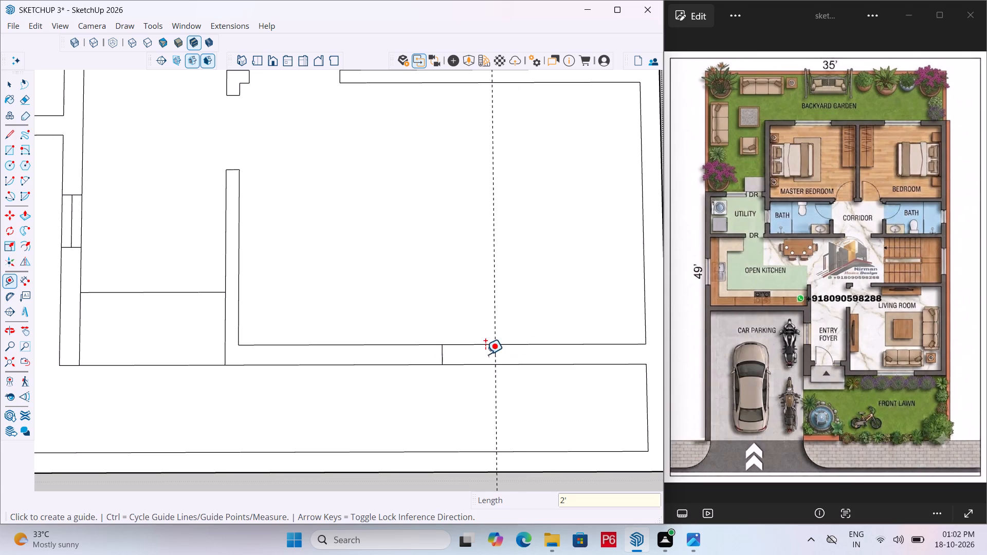
{"action": "left_click", "coordinate": [438, 354]}
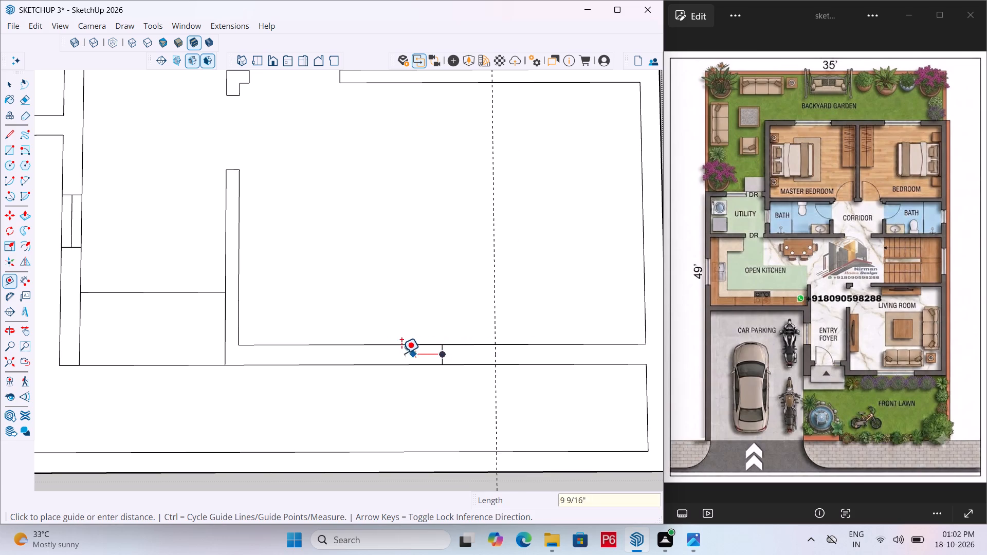
{"action": "key", "text": "Escape"}
{"action": "scroll", "coordinate": [444, 362], "scroll_direction": "up", "scroll_amount": 2}
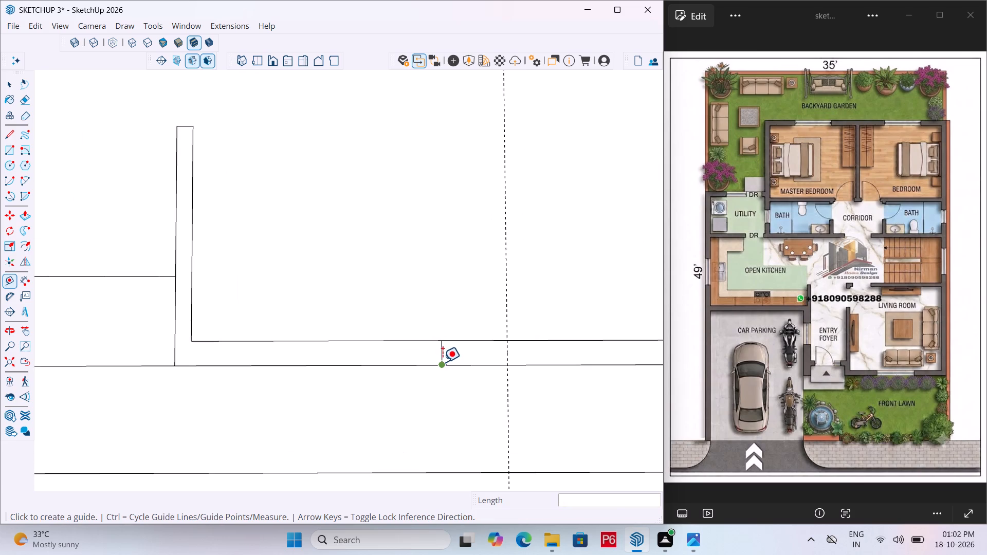
{"action": "key", "text": "t"}
{"action": "left_click", "coordinate": [439, 351]}
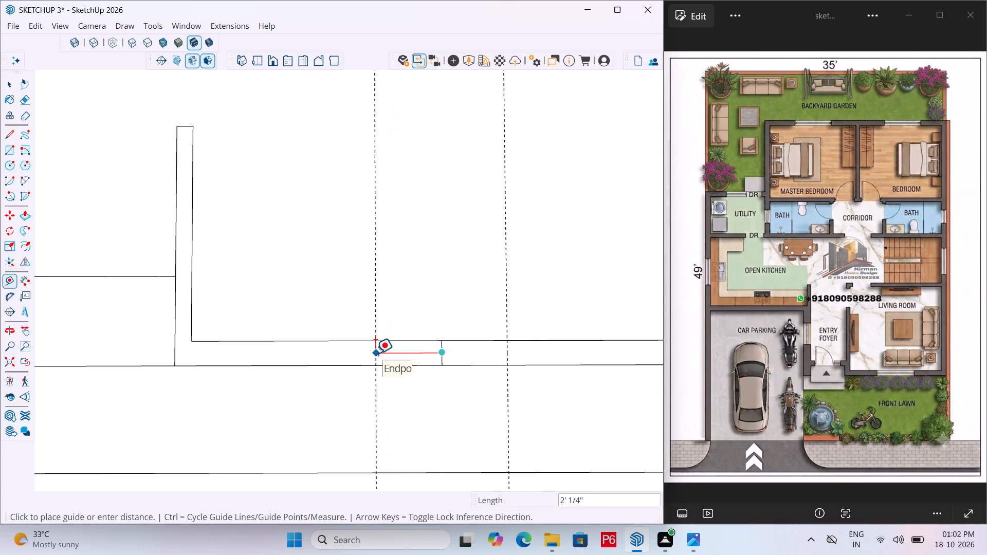
{"action": "key", "text": "2"}
{"action": "key", "text": "apostrophe"}
{"action": "key", "text": "Return"}
Draw two 9" jamb lines across the living room's front wall where the guides cross it.
{"action": "key", "text": "l"}
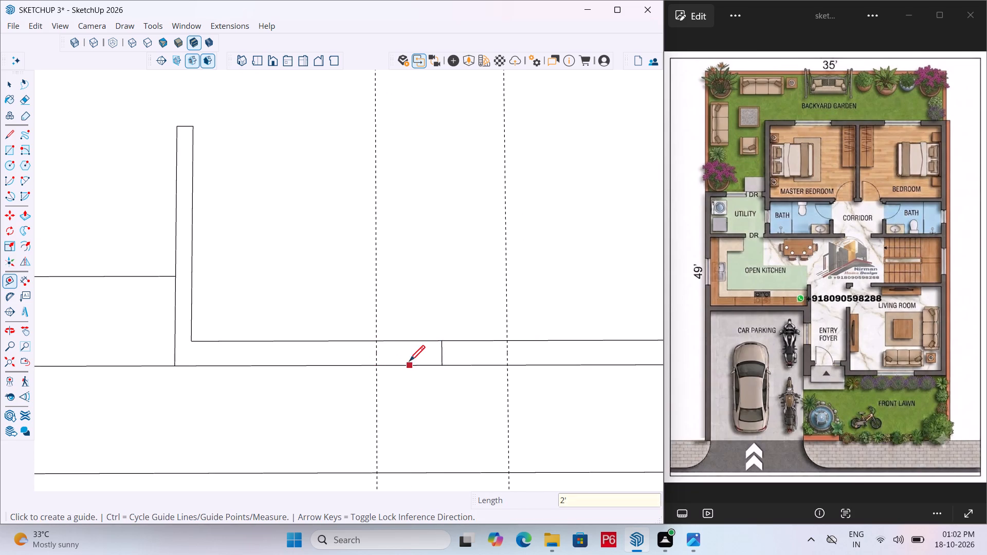
{"action": "left_click", "coordinate": [376, 364]}
{"action": "left_click", "coordinate": [380, 342]}
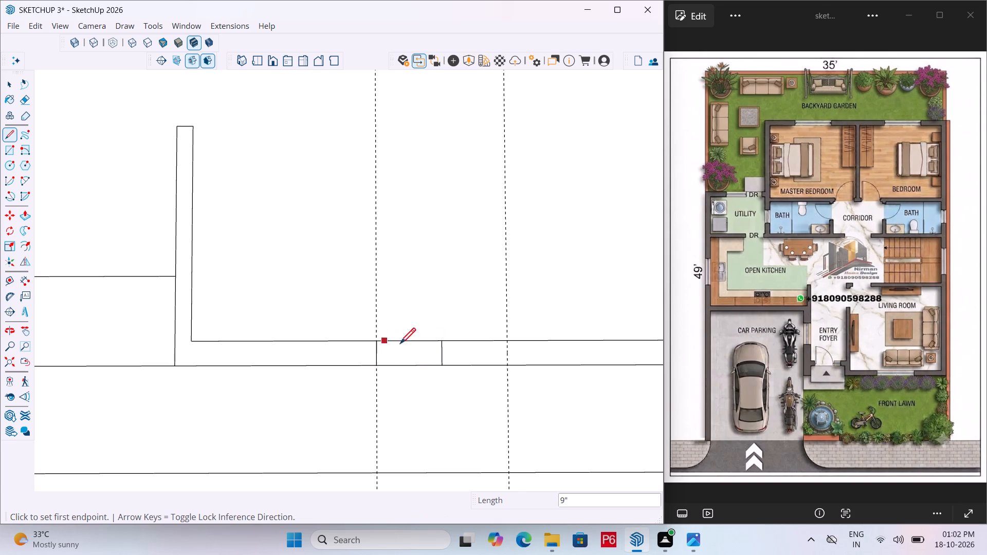
{"action": "left_click_drag", "start_coordinate": [506, 368], "coordinate": [509, 362]}
{"action": "left_click", "coordinate": [511, 342]}
Erase both guides and the middle line across the living room's front wall.
{"action": "key", "text": "e"}
{"action": "left_click_drag", "start_coordinate": [516, 313], "coordinate": [333, 279]}
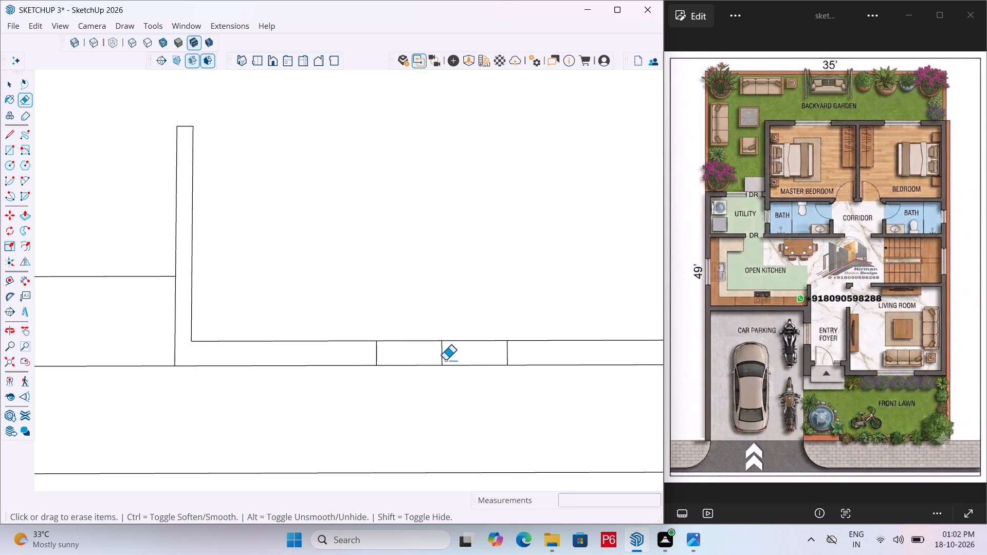
{"action": "left_click", "coordinate": [444, 358]}
Draw a 4' centre line between the midpoints of the two jamb lines in the living room's front wall.
{"action": "key", "text": "l"}
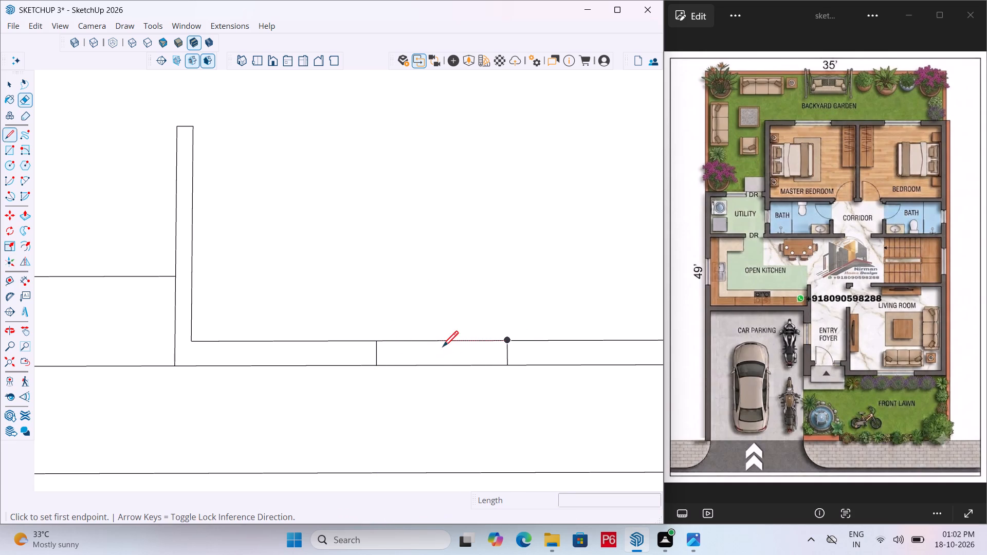
{"action": "key", "text": "l"}
{"action": "left_click_drag", "start_coordinate": [376, 355], "coordinate": [383, 355]}
{"action": "left_click", "coordinate": [507, 355]}
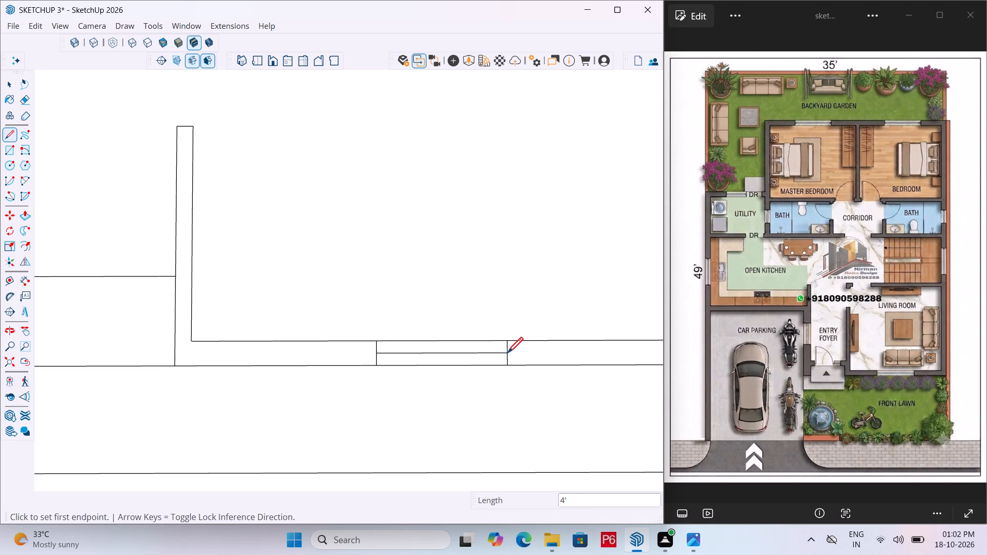
{"action": "key", "text": "Escape"}
Save the model.
{"action": "key", "text": "ctrl+s"}
{"action": "key", "text": "ctrl+s"}
Place a guide 6" inside the foyer, parallel to the line separating it from the entrance step.
{"action": "scroll", "coordinate": [479, 349], "scroll_direction": "down", "scroll_amount": 6}
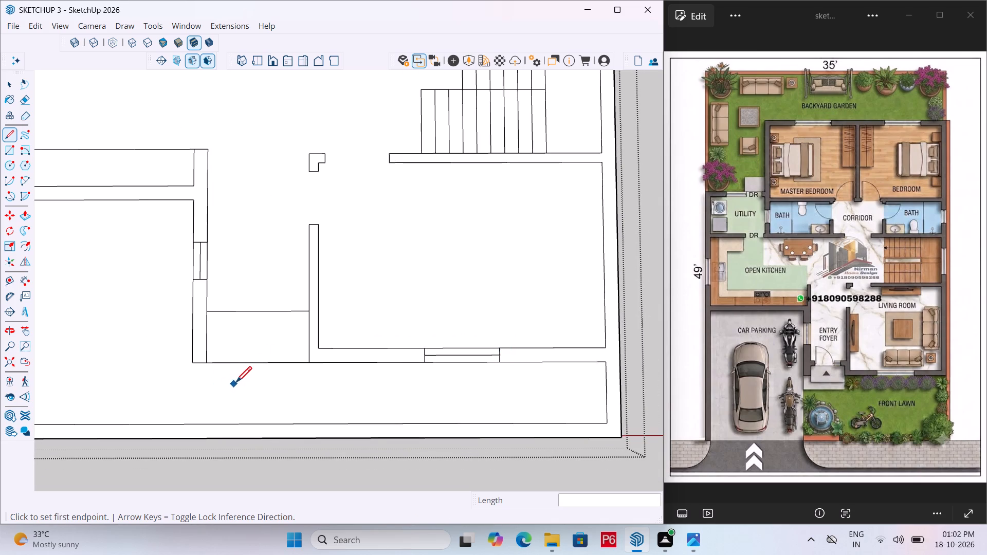
{"action": "scroll", "coordinate": [242, 384], "scroll_direction": "up", "scroll_amount": 5}
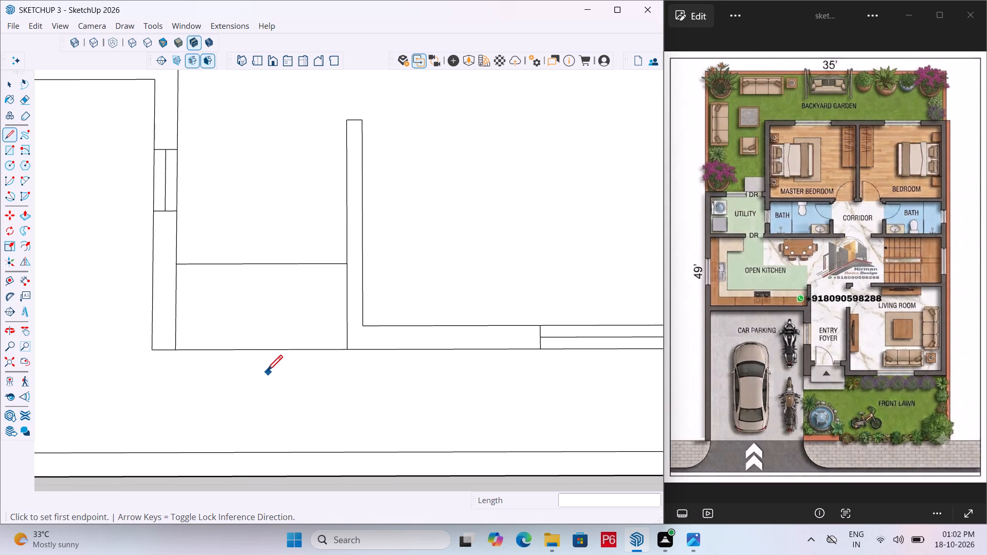
{"action": "scroll", "coordinate": [187, 359], "scroll_direction": "up", "scroll_amount": 2}
{"action": "middle_click_drag", "start_coordinate": [253, 358], "coordinate": [227, 367]}
{"action": "scroll", "coordinate": [442, 342], "scroll_direction": "down", "scroll_amount": 3}
{"action": "middle_click_drag", "start_coordinate": [301, 387], "coordinate": [331, 388]}
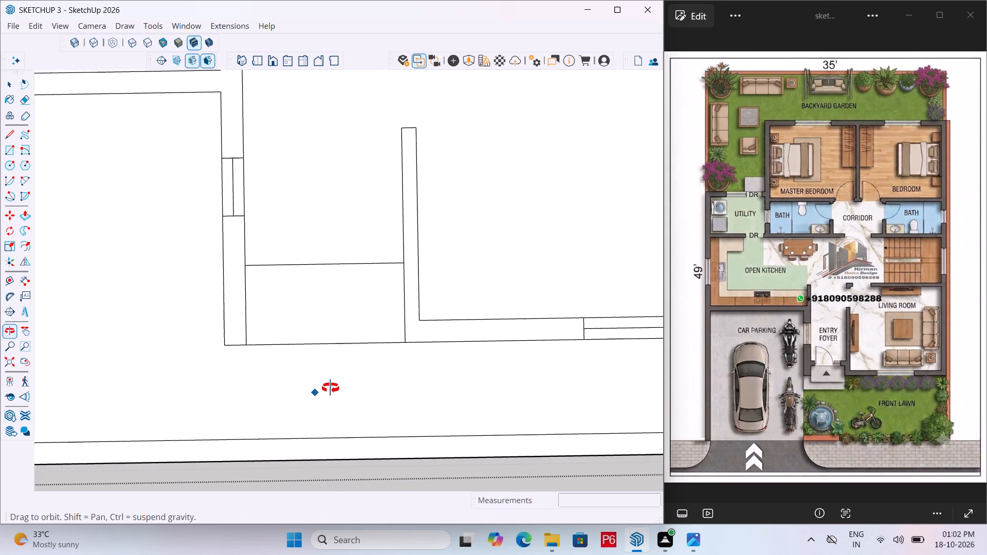
{"action": "middle_click_drag", "start_coordinate": [331, 388], "coordinate": [324, 386]}
{"action": "scroll", "coordinate": [215, 354], "scroll_direction": "up", "scroll_amount": 2}
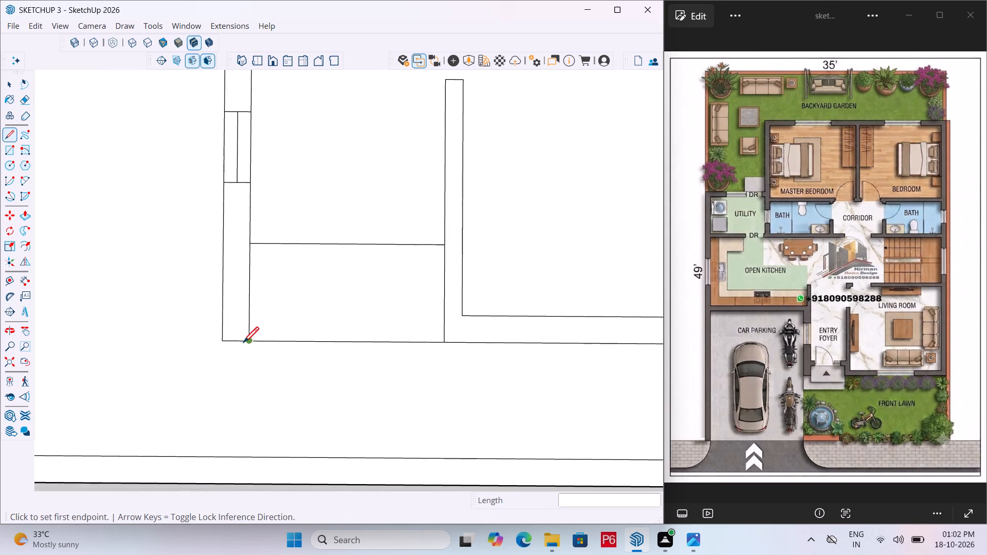
{"action": "scroll", "coordinate": [243, 344], "scroll_direction": "up", "scroll_amount": 1}
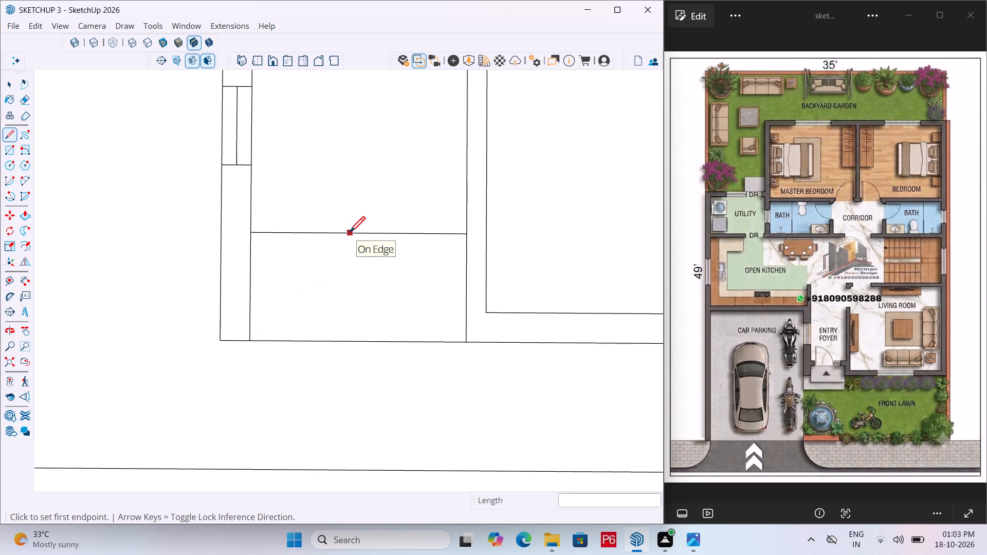
{"action": "key", "text": "Escape"}
{"action": "key", "text": "t"}
{"action": "left_click", "coordinate": [372, 234]}
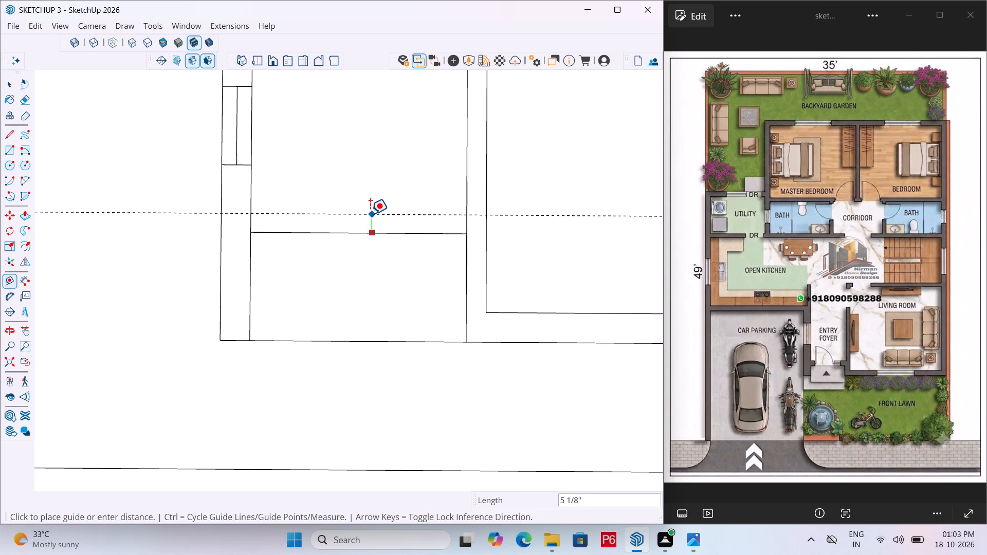
{"action": "type", "text": "6\""}
{"action": "key", "text": "Return"}
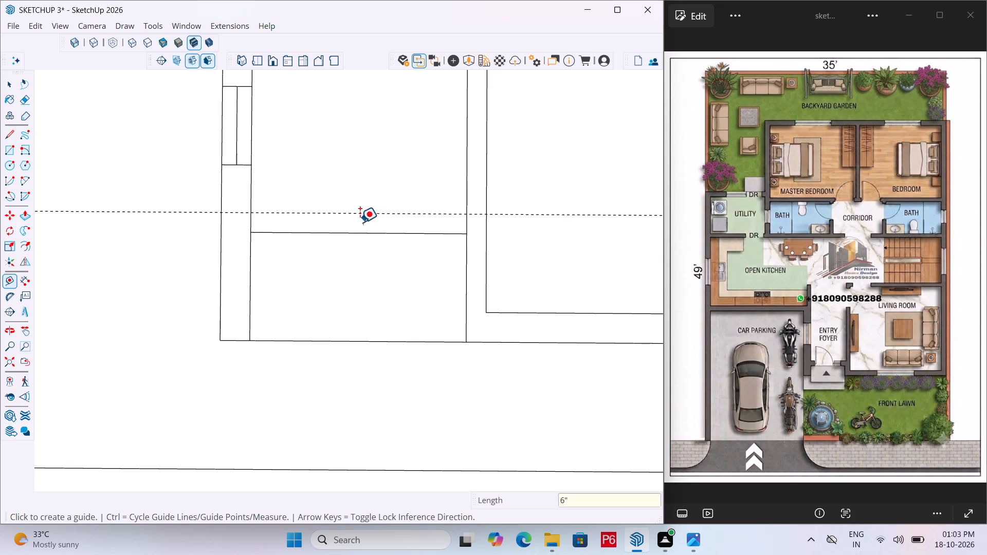
Draw a line along the guide from the parking-foyer wall to the foyer-living room wall.
{"action": "key", "text": "l"}
{"action": "left_click_drag", "start_coordinate": [254, 212], "coordinate": [261, 212]}
{"action": "left_click", "coordinate": [469, 216]}
{"action": "key", "text": "Escape"}
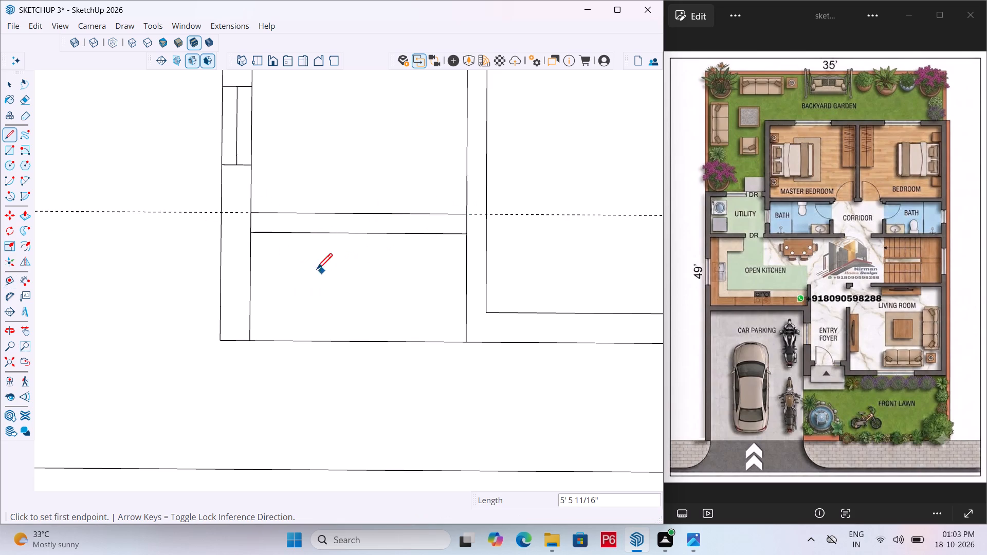
Erase the guide running along the new line across the foyer.
{"action": "key", "text": "e"}
{"action": "left_click_drag", "start_coordinate": [201, 199], "coordinate": [204, 219]}
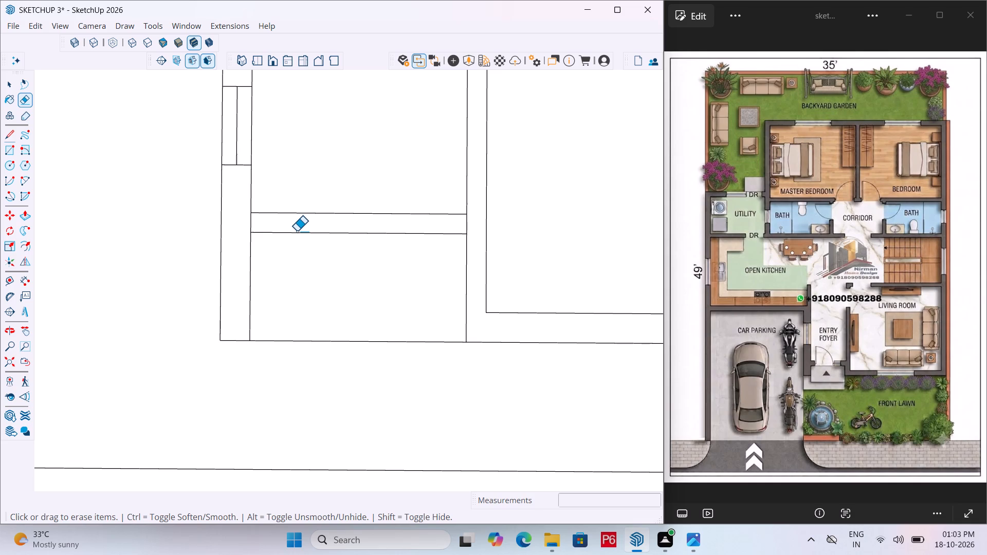
Draw a short line across the 6" entrance wall strip, close to the parking-foyer wall.
{"action": "key", "text": "l"}
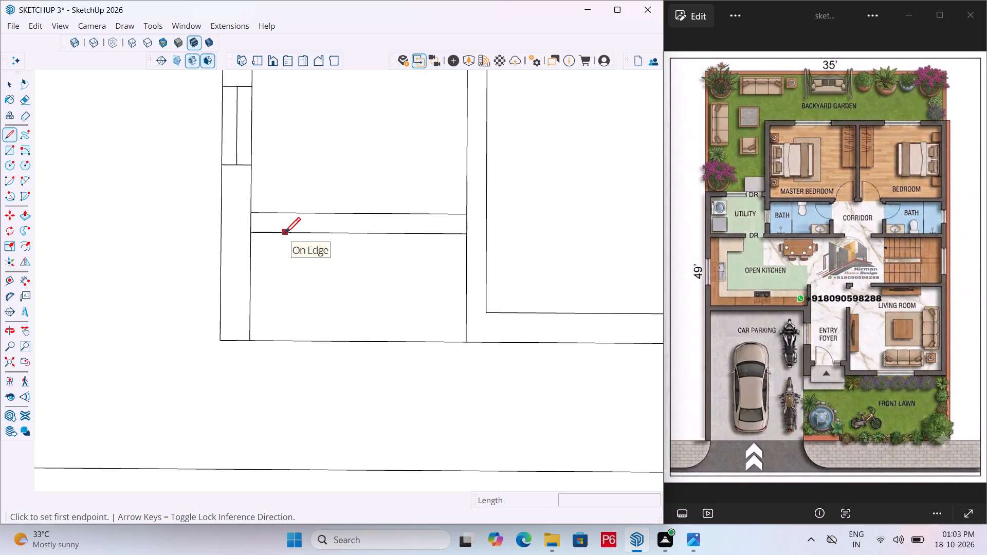
{"action": "left_click_drag", "start_coordinate": [268, 235], "coordinate": [270, 231]}
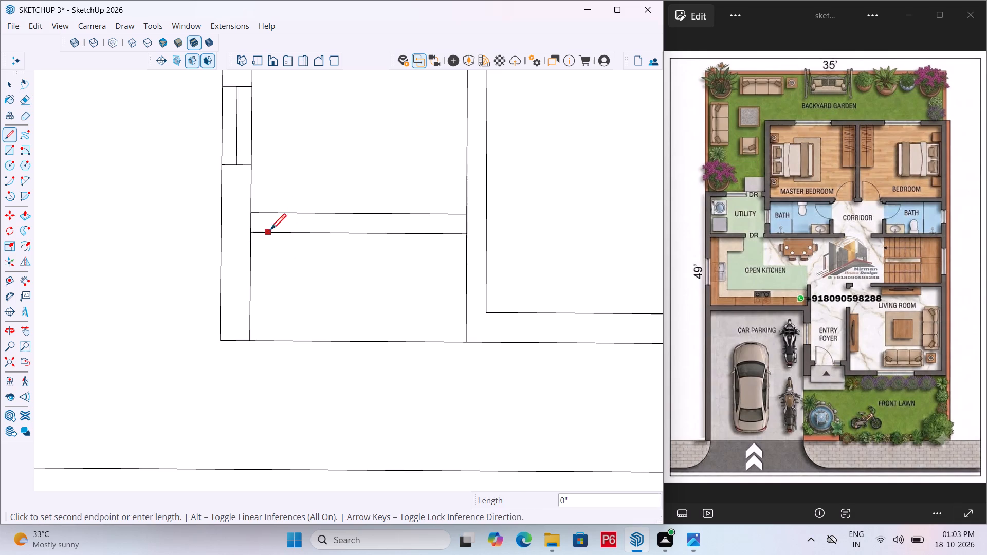
{"action": "left_click_drag", "start_coordinate": [270, 231], "coordinate": [272, 226]}
{"action": "left_click", "coordinate": [273, 213]}
{"action": "key", "text": "space"}
Place a guide 4' from the short jamb line in the entrance wall, towards the living room.
{"action": "key", "text": "t"}
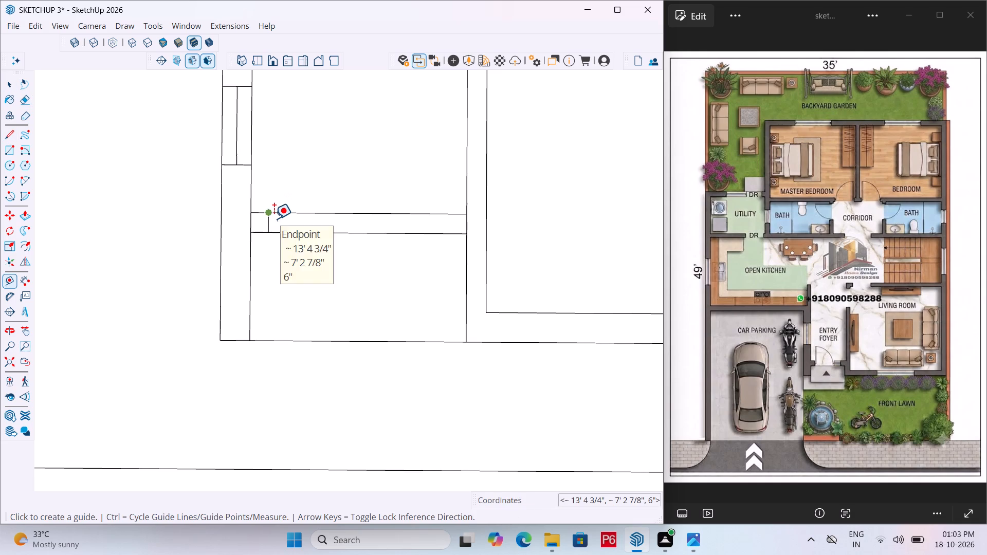
{"action": "left_click", "coordinate": [269, 223]}
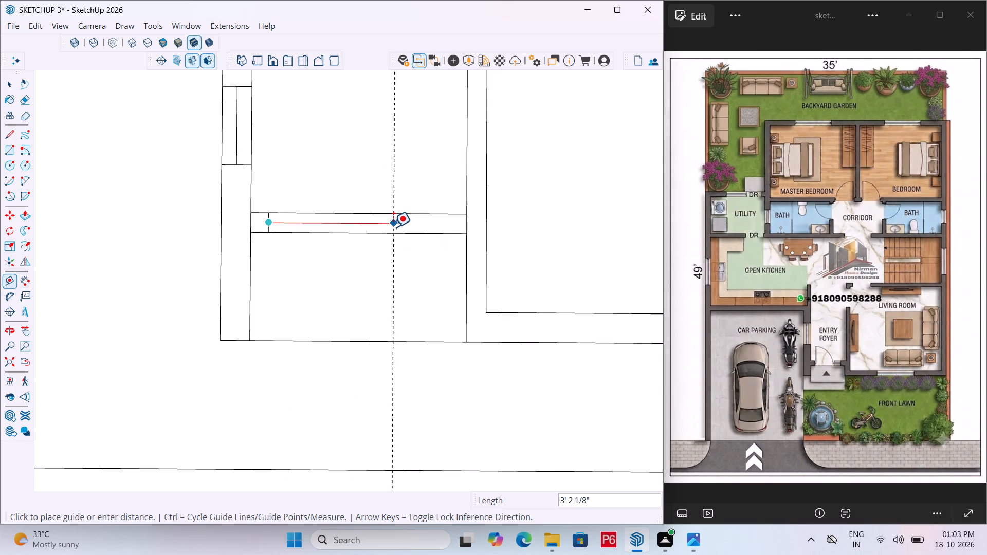
{"action": "key", "text": "4"}
{"action": "key", "text": "apostrophe"}
{"action": "key", "text": "Return"}
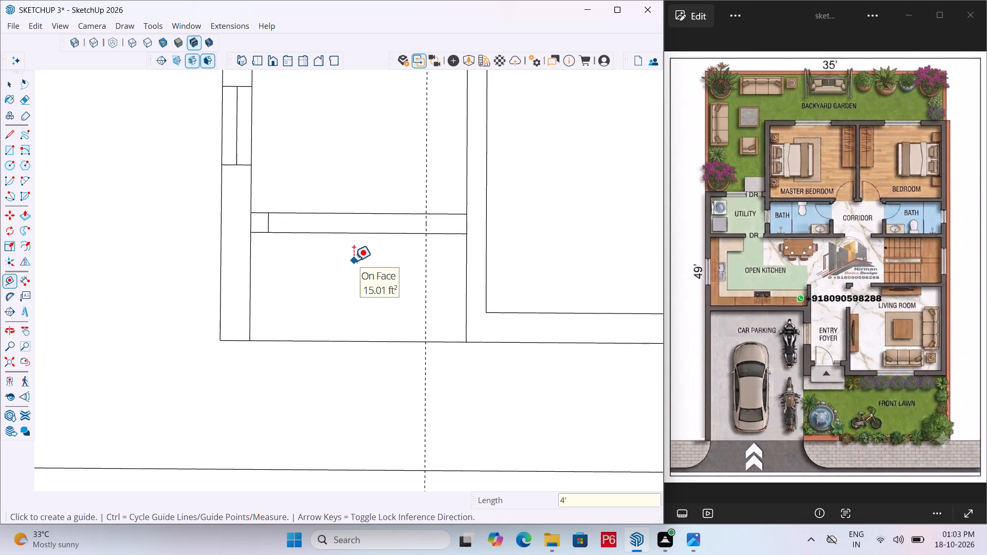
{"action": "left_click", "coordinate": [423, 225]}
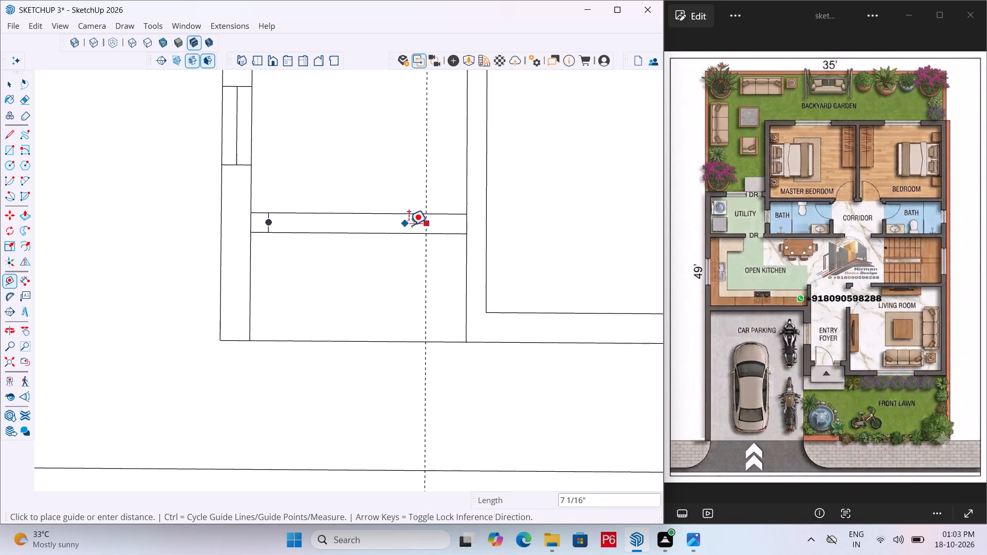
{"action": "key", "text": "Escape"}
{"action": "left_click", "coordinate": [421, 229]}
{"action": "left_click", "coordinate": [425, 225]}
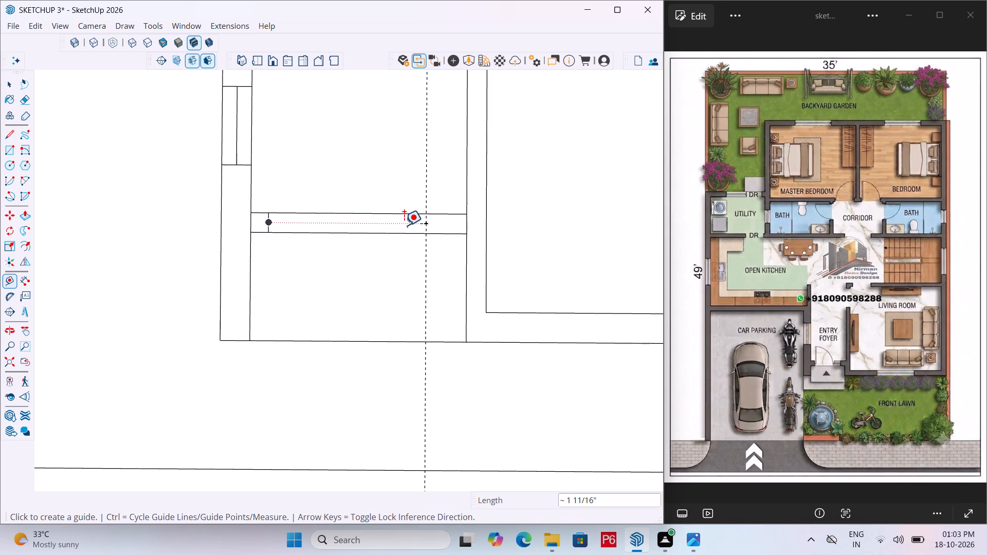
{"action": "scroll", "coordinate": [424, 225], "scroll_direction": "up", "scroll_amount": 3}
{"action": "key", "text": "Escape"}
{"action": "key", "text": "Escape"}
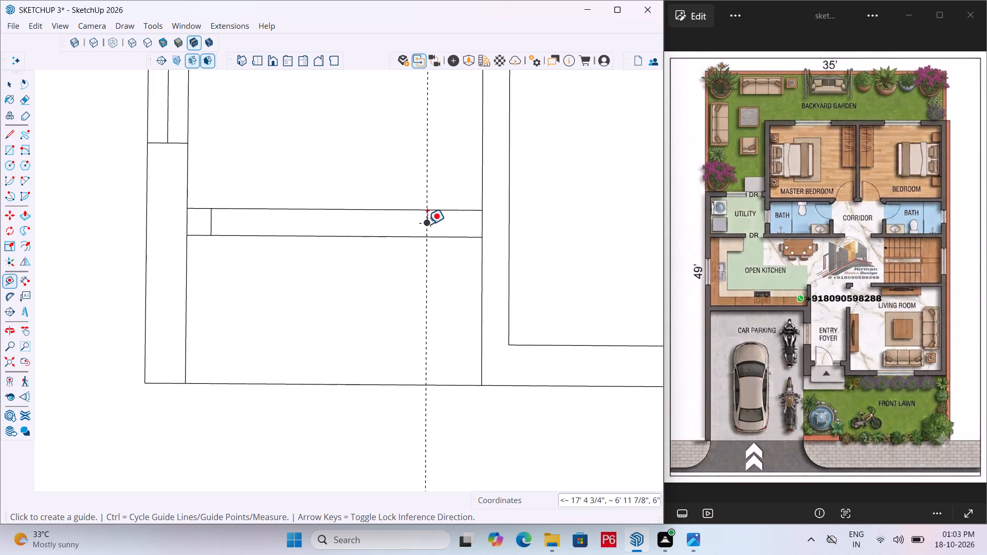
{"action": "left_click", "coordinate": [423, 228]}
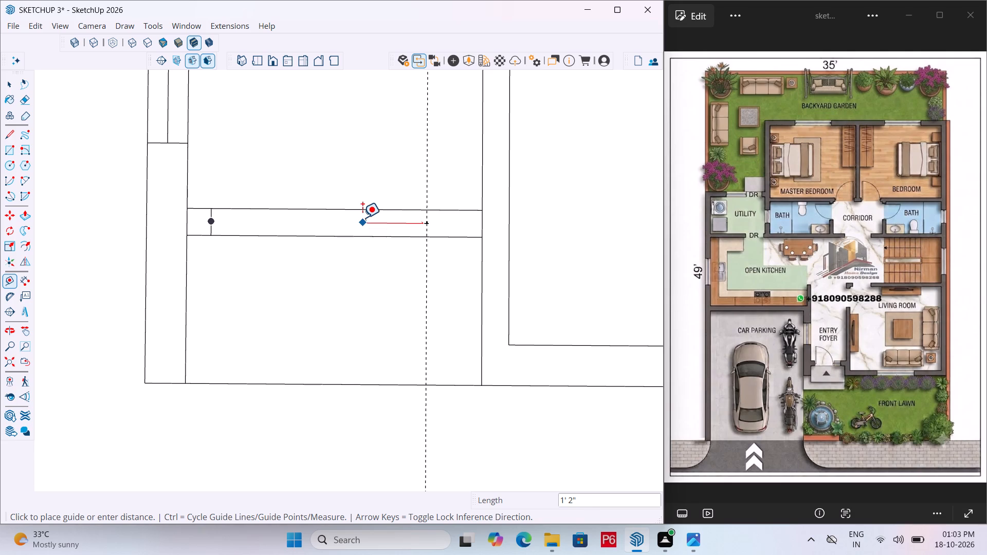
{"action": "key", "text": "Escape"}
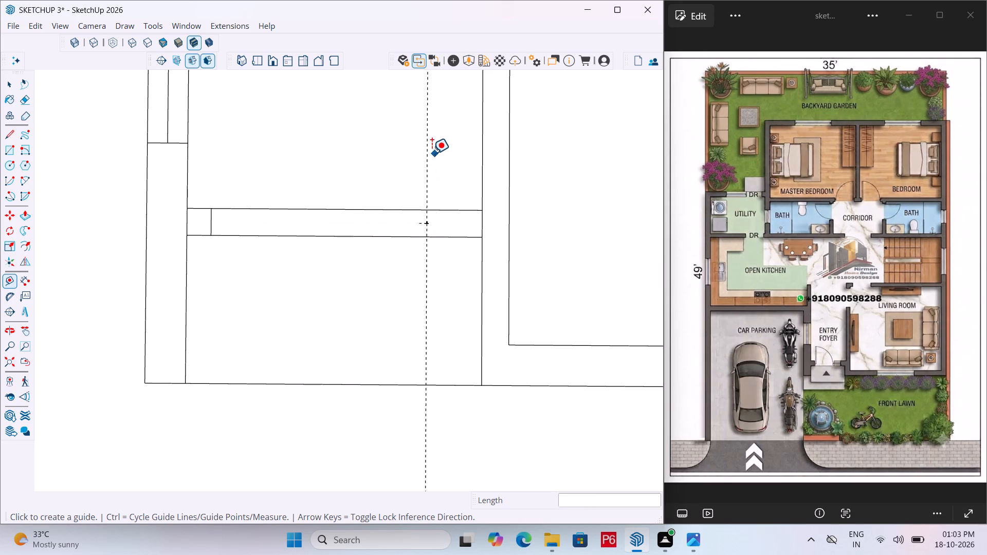
Place a guide 1' from the existing 4' guide in the entrance wall, back towards the parking-foyer wall.
{"action": "left_click", "coordinate": [430, 154]}
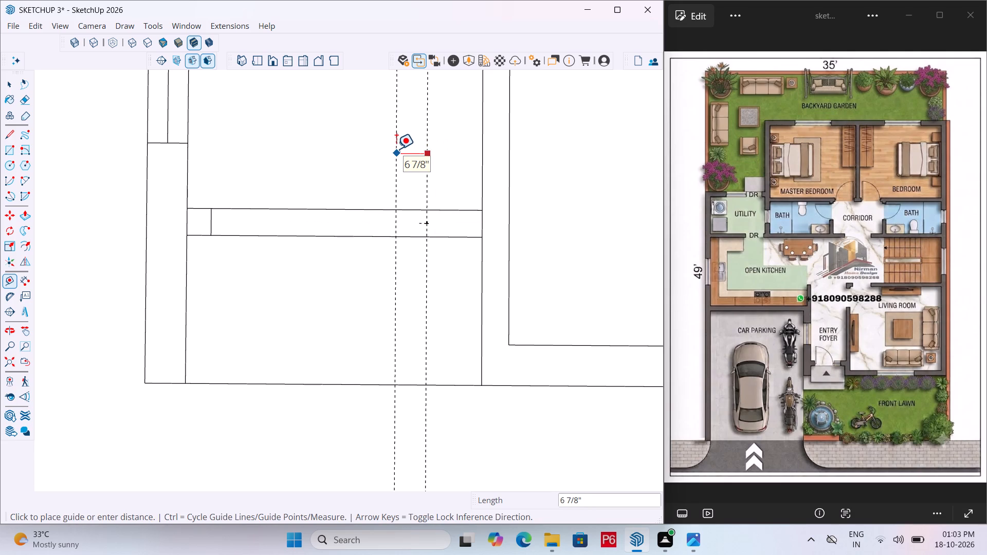
{"action": "type", "text": "1\""}
{"action": "key", "text": "BackSpace"}
{"action": "key", "text": "apostrophe"}
{"action": "key", "text": "Return"}
{"action": "key", "text": "Escape"}
Draw two 6" jamb lines across the entrance wall strip along the two guides.
{"action": "key", "text": "l"}
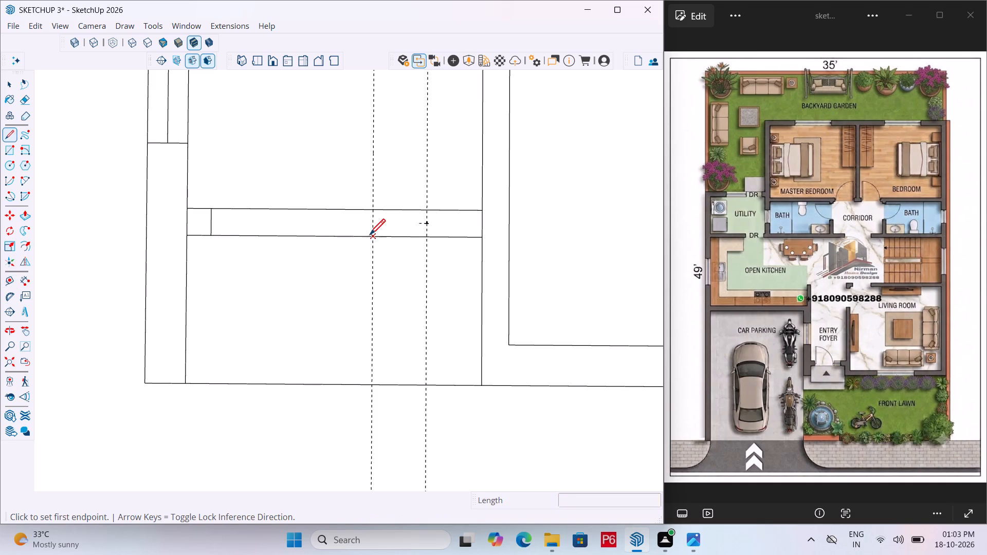
{"action": "left_click_drag", "start_coordinate": [370, 236], "coordinate": [374, 225]}
{"action": "left_click", "coordinate": [376, 208]}
{"action": "left_click_drag", "start_coordinate": [424, 237], "coordinate": [426, 227]}
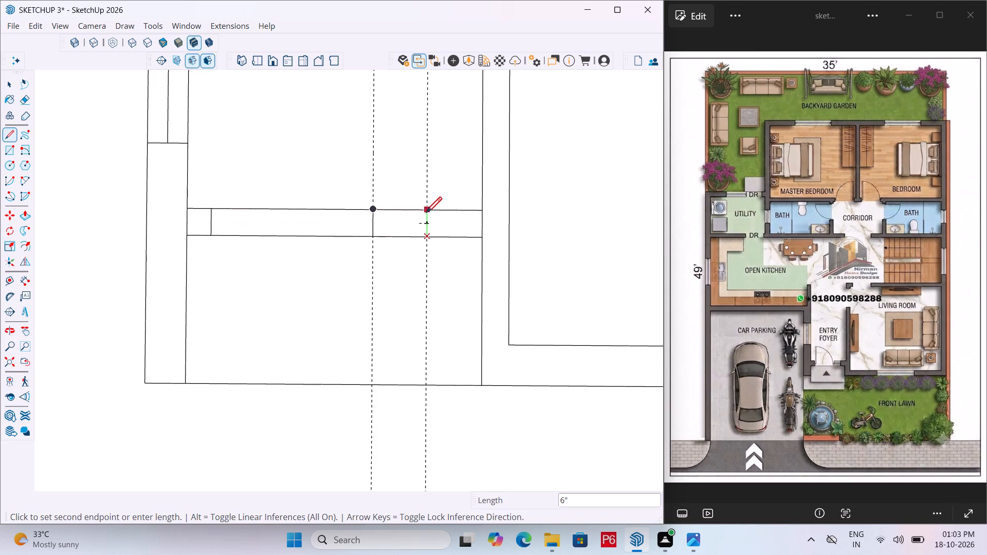
{"action": "left_click", "coordinate": [426, 213]}
{"action": "key", "text": "Escape"}
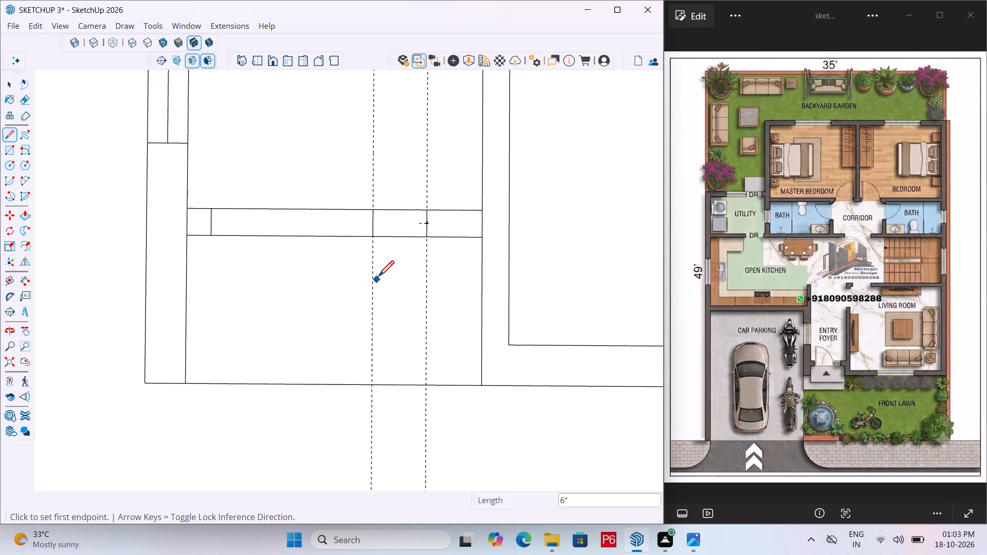
Erase both guides and the end lines separating the entrance wall strip from the parking-foyer and foyer-living room walls.
{"action": "key", "text": "e"}
{"action": "left_click_drag", "start_coordinate": [436, 154], "coordinate": [368, 159]}
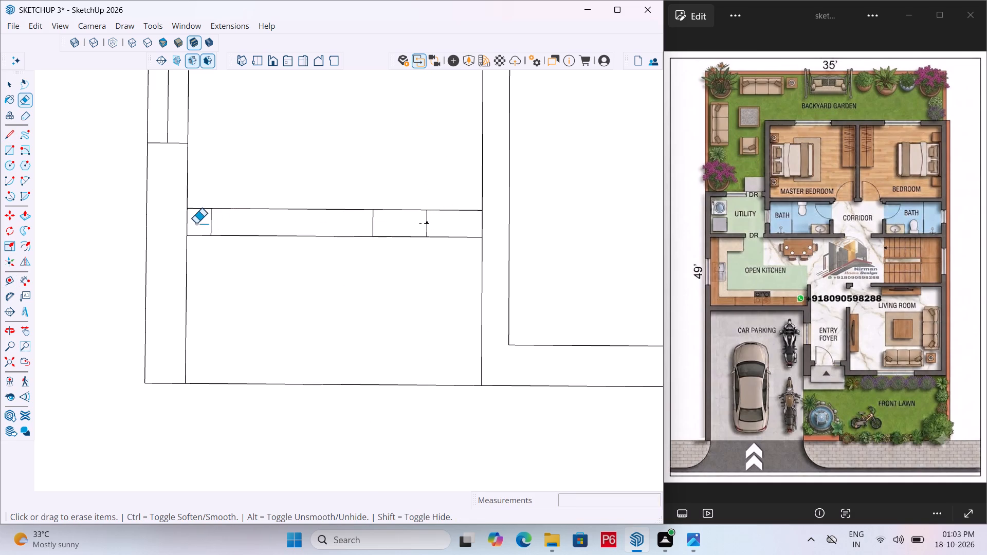
{"action": "left_click_drag", "start_coordinate": [196, 224], "coordinate": [180, 216]}
{"action": "left_click_drag", "start_coordinate": [472, 223], "coordinate": [484, 221]}
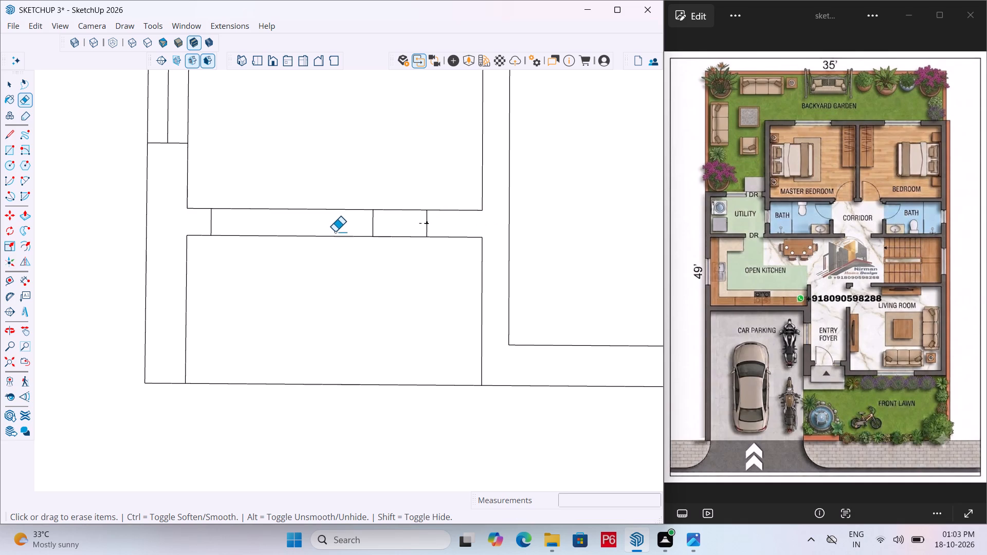
Draw a 1' centre line between the two jamb lines nearest the living room in the entrance wall.
{"action": "key", "text": "l"}
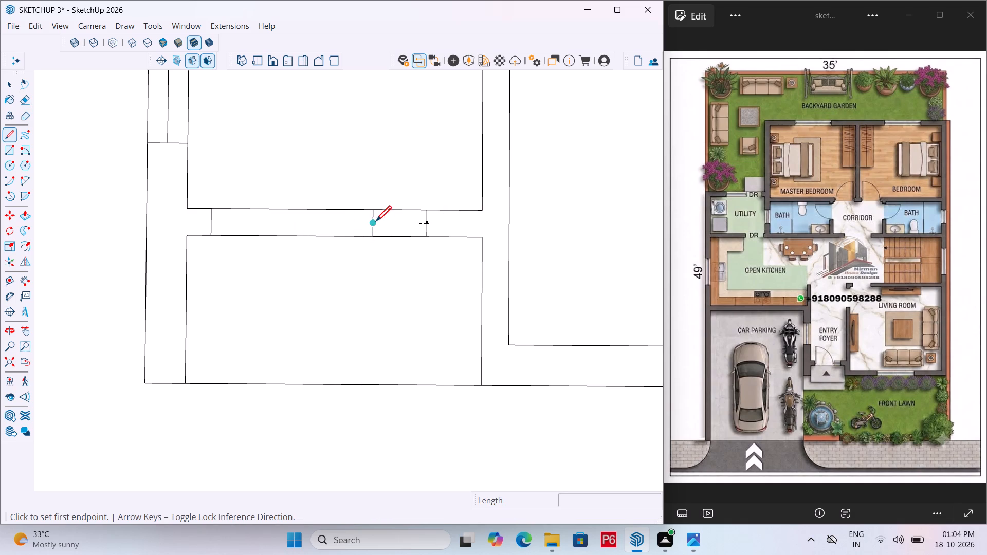
{"action": "left_click_drag", "start_coordinate": [376, 223], "coordinate": [384, 222]}
{"action": "left_click", "coordinate": [426, 226]}
{"action": "key", "text": "Escape"}
Save the model.
{"action": "scroll", "coordinate": [269, 367], "scroll_direction": "down", "scroll_amount": 2}
{"action": "key", "text": "ctrl+s"}
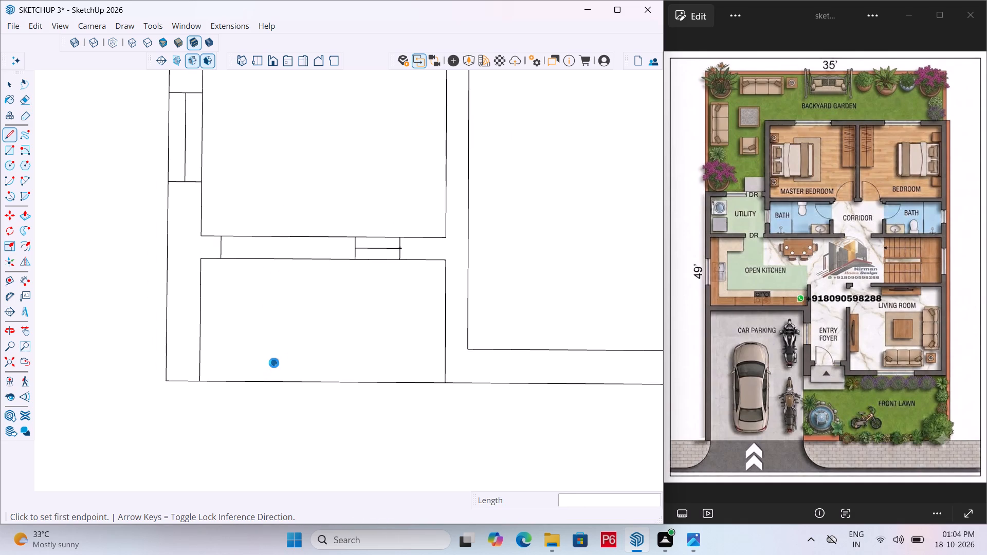
{"action": "key", "text": "ctrl+s"}
{"action": "key", "text": "ctrl+s"}
{"action": "scroll", "coordinate": [271, 366], "scroll_direction": "down", "scroll_amount": 2, "text": "ctrl"}
{"action": "key", "text": "ctrl+s"}
Draw a 9" line across the outer wall beside the staircase landing, at the middle of the wall's inner edge.
{"action": "scroll", "coordinate": [273, 359], "scroll_direction": "down", "scroll_amount": 5}
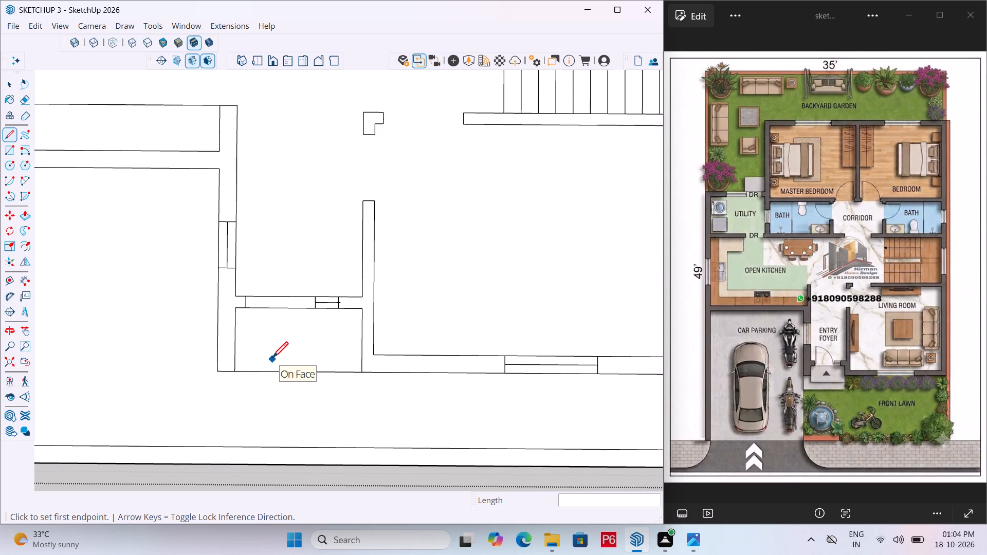
{"action": "scroll", "coordinate": [272, 360], "scroll_direction": "down", "scroll_amount": 4}
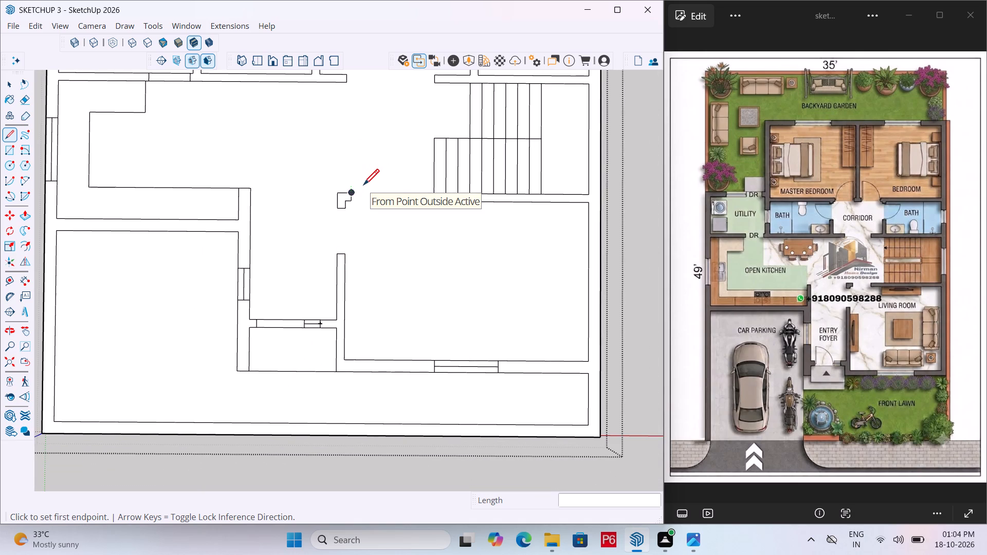
{"action": "scroll", "coordinate": [382, 282], "scroll_direction": "down", "scroll_amount": 5}
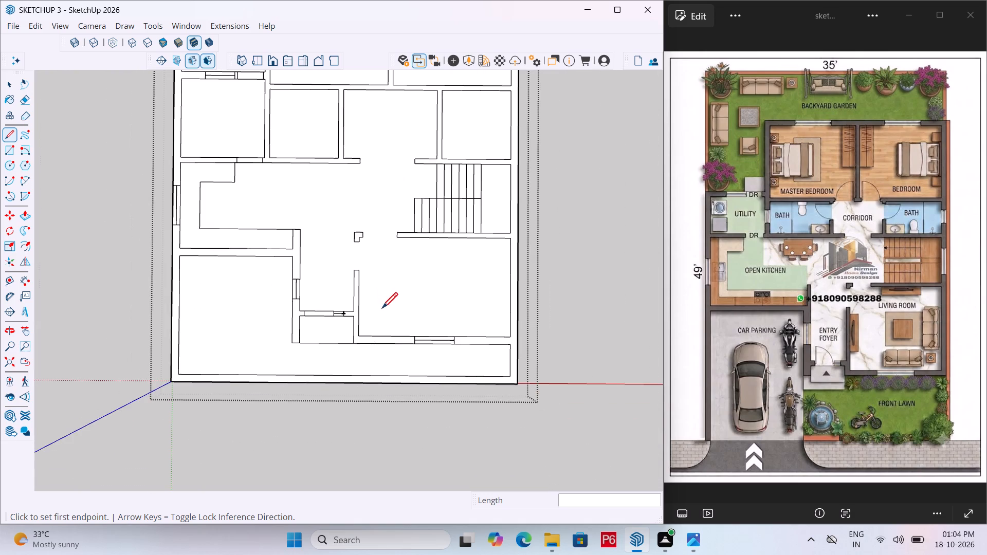
{"action": "middle_click_drag", "start_coordinate": [454, 103], "coordinate": [456, 120]}
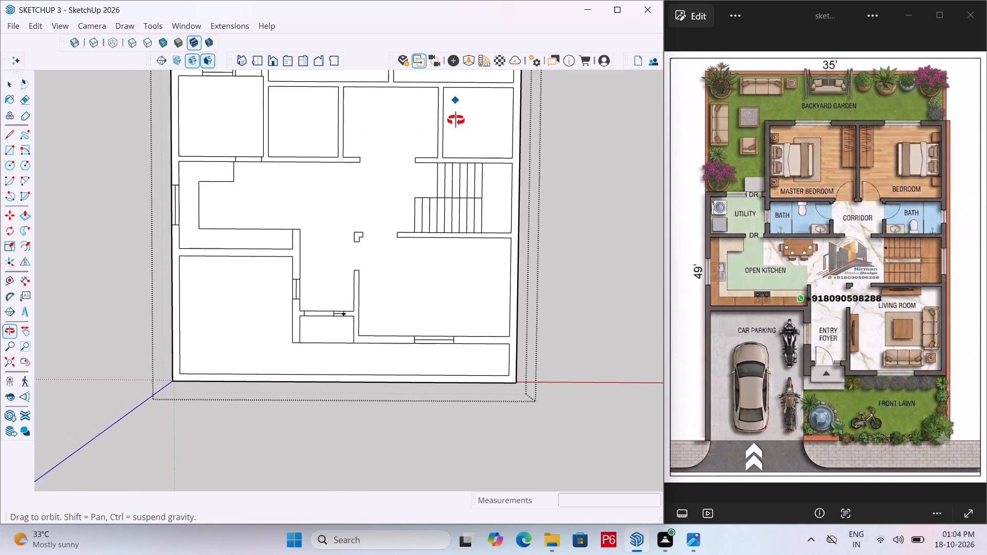
{"action": "middle_click_drag", "start_coordinate": [456, 120], "coordinate": [487, 112]}
{"action": "scroll", "coordinate": [303, 299], "scroll_direction": "down", "scroll_amount": 4}
{"action": "middle_click_drag", "start_coordinate": [353, 272], "coordinate": [465, 233]}
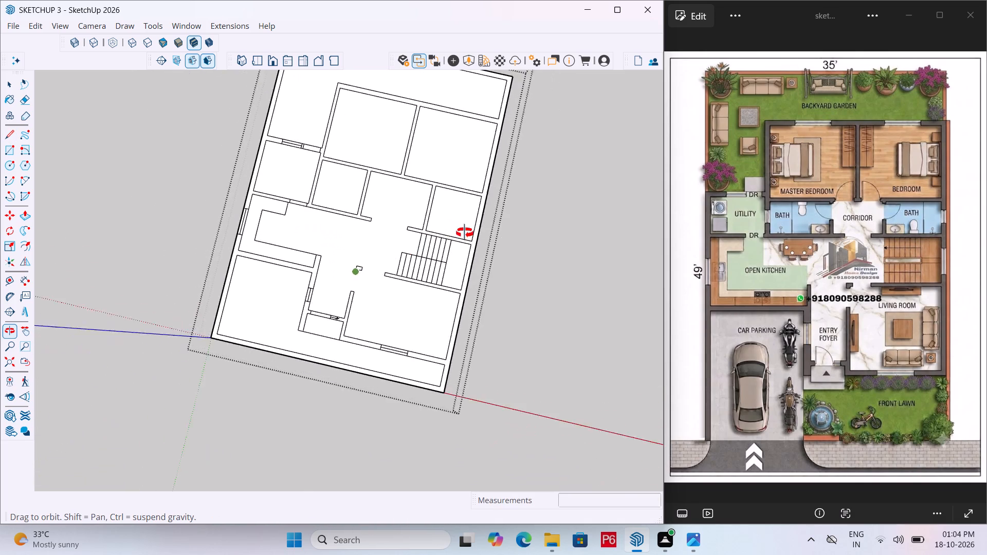
{"action": "middle_click_drag", "start_coordinate": [465, 233], "coordinate": [522, 232]}
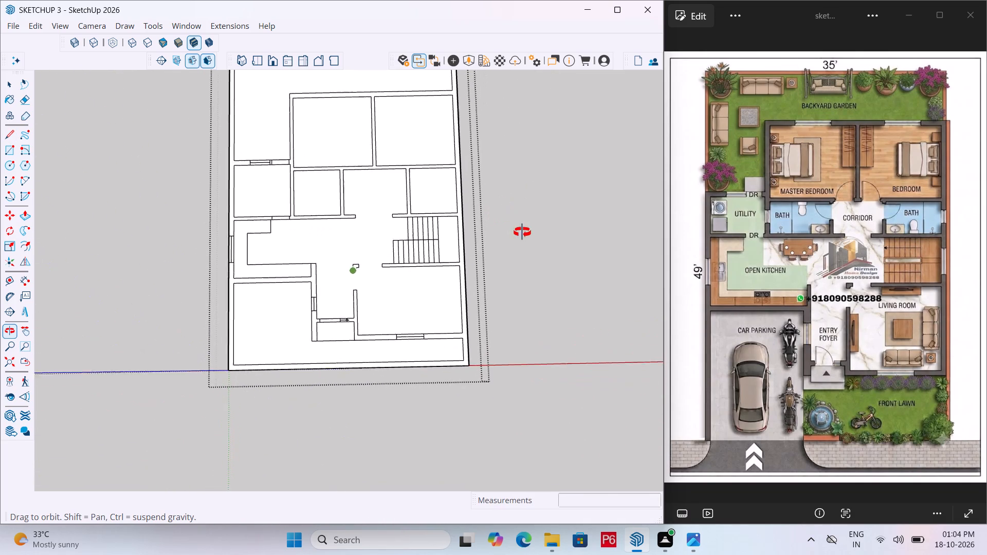
{"action": "middle_click_drag", "start_coordinate": [522, 232], "coordinate": [527, 232]}
{"action": "scroll", "coordinate": [450, 211], "scroll_direction": "up", "scroll_amount": 6}
{"action": "scroll", "coordinate": [495, 245], "scroll_direction": "up", "scroll_amount": 5}
{"action": "scroll", "coordinate": [459, 220], "scroll_direction": "up", "scroll_amount": 5}
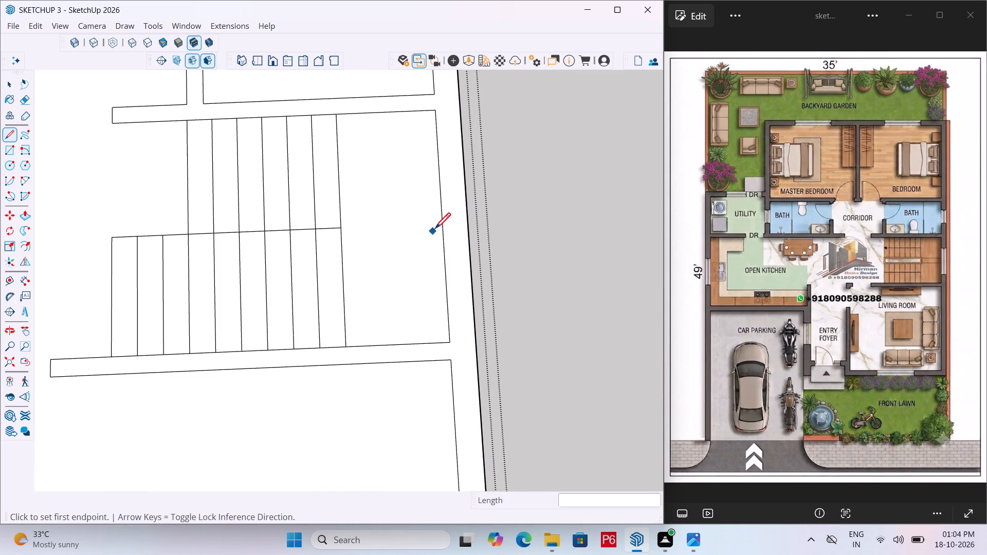
{"action": "left_click_drag", "start_coordinate": [441, 222], "coordinate": [461, 222]}
{"action": "left_click", "coordinate": [470, 227]}
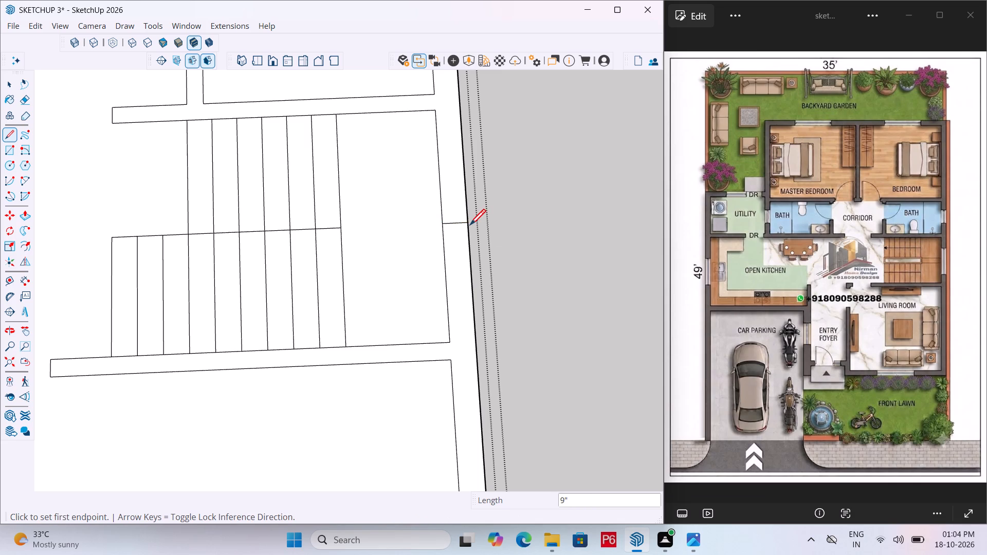
Place guides 2' to either side of the short line across the staircase's outer wall.
{"action": "key", "text": "t"}
{"action": "left_click", "coordinate": [453, 223]}
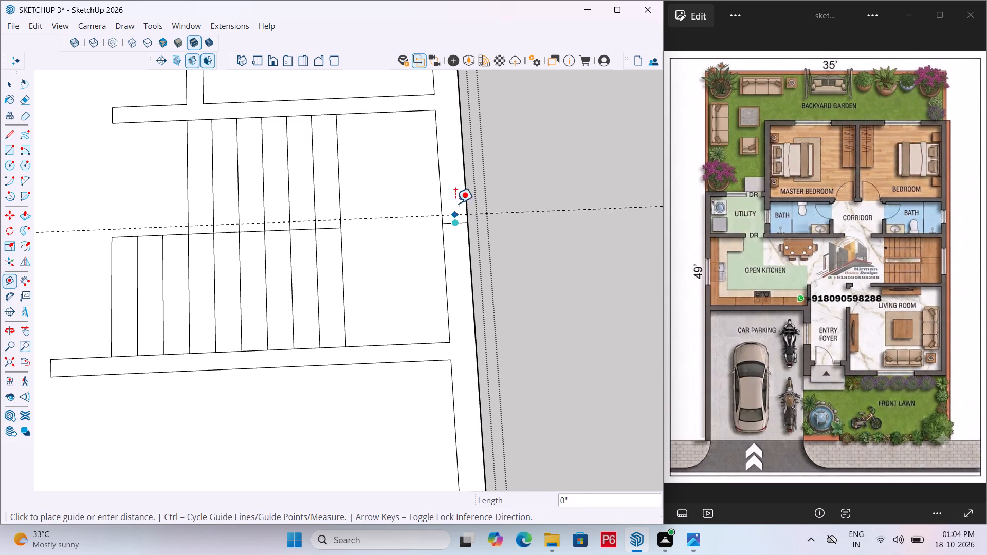
{"action": "type", "text": "2'"}
{"action": "key", "text": "Return"}
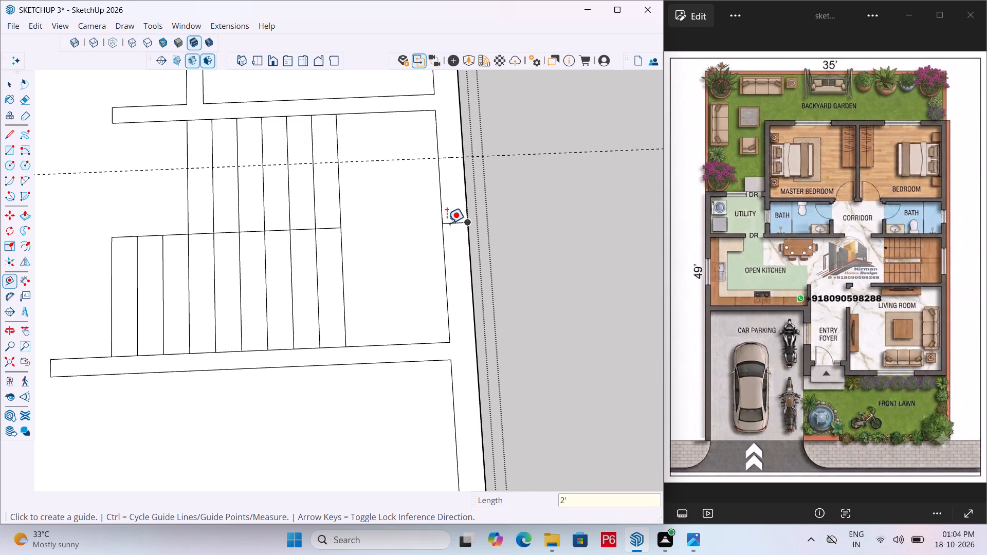
{"action": "left_click", "coordinate": [452, 221]}
{"action": "key", "text": "2"}
{"action": "key", "text": "apostrophe"}
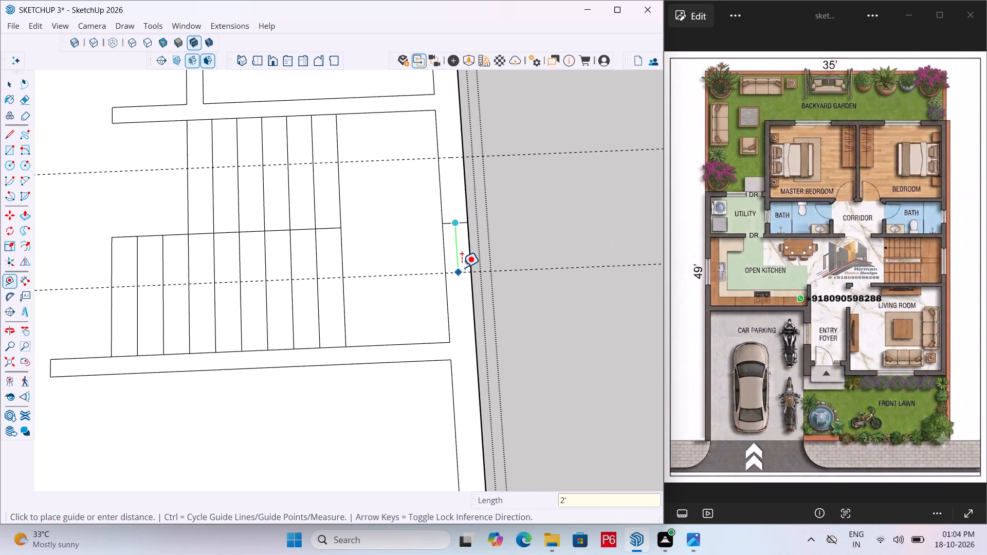
{"action": "key", "text": "Return"}
Draw two 9" jamb lines across the staircase's outer wall along the two guides.
{"action": "key", "text": "l"}
{"action": "left_click", "coordinate": [445, 290]}
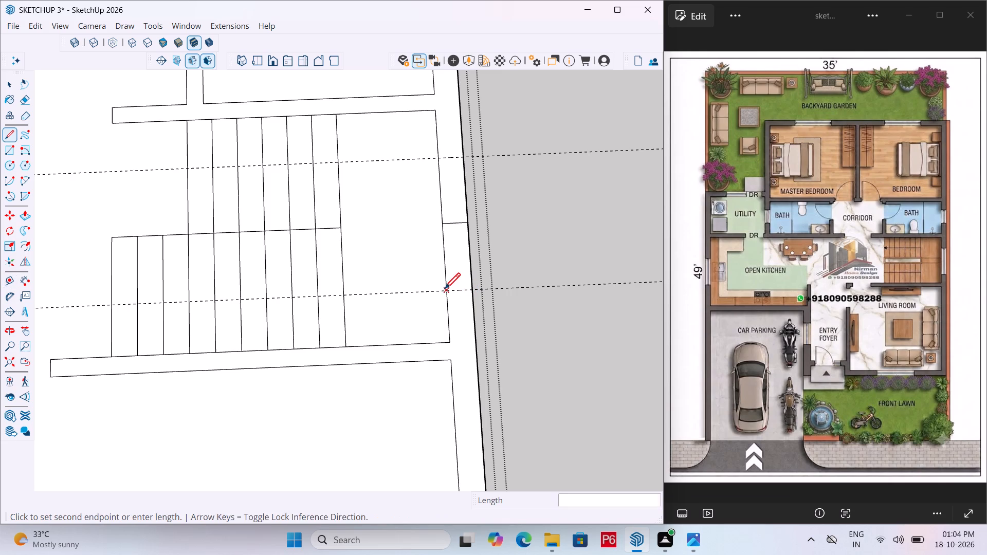
{"action": "left_click", "coordinate": [475, 291]}
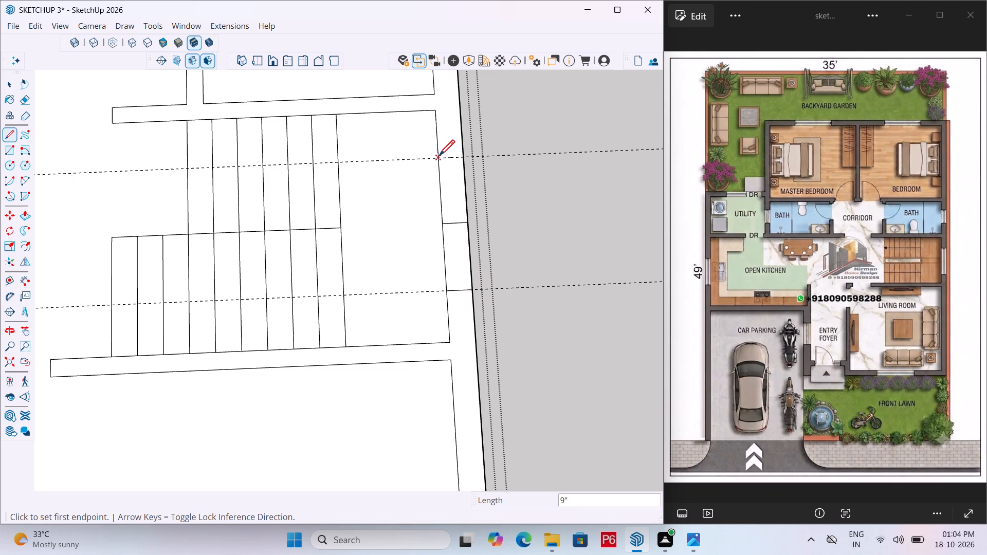
{"action": "left_click", "coordinate": [440, 157]}
{"action": "left_click", "coordinate": [461, 157]}
Delete the middle reference line between the two jamb lines in the staircase's outer wall.
{"action": "key", "text": "space"}
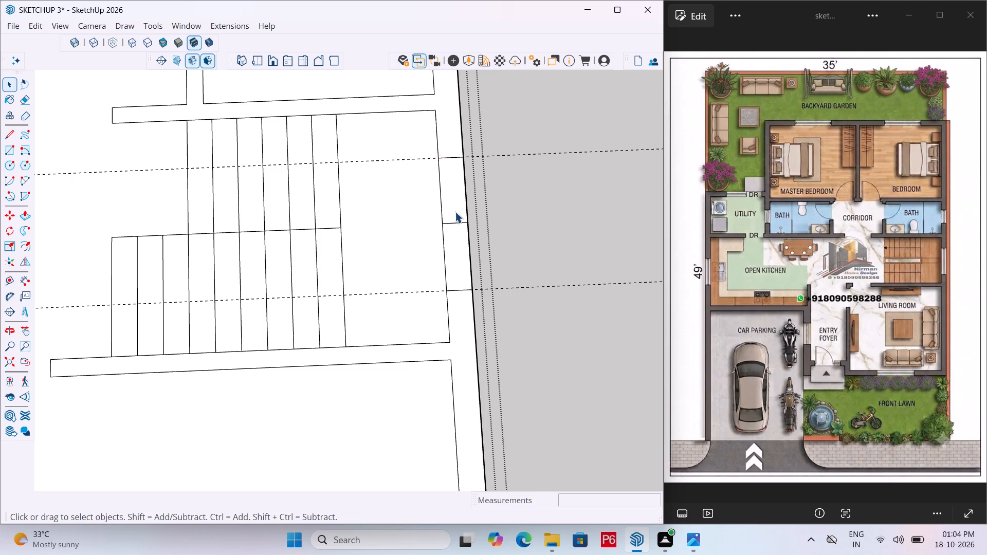
{"action": "left_click", "coordinate": [457, 224]}
{"action": "key", "text": "Delete"}
Draw a 4' window centre line between the midpoints of the two jamb lines in the staircase's outer wall.
{"action": "key", "text": "l"}
{"action": "left_click_drag", "start_coordinate": [462, 293], "coordinate": [462, 286]}
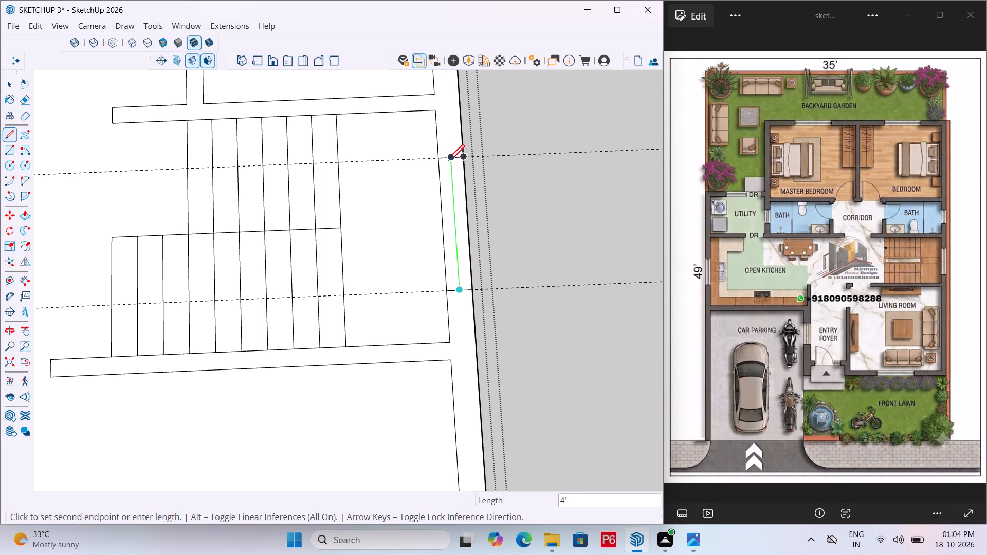
{"action": "left_click", "coordinate": [451, 159]}
{"action": "key", "text": "Escape"}
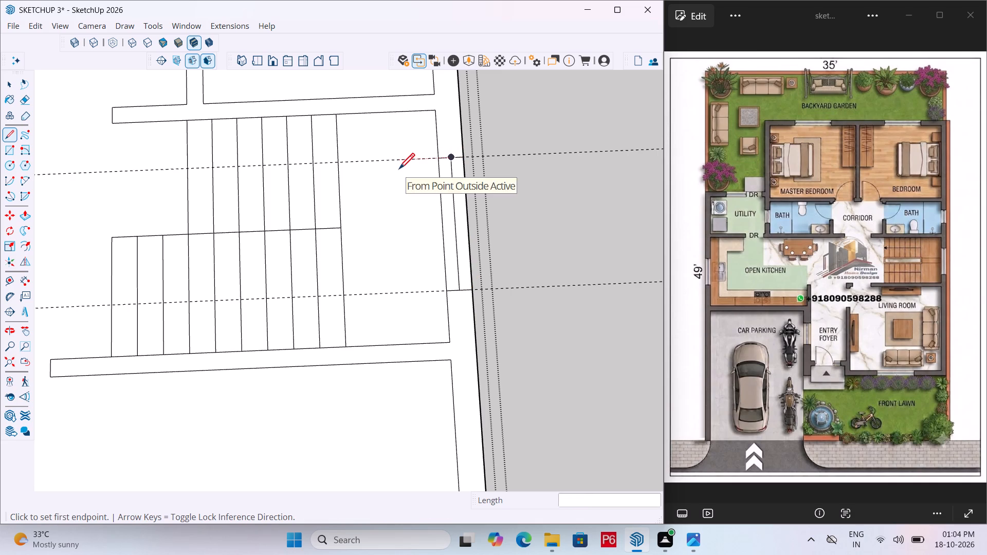
Erase the two guides crossing the staircase.
{"action": "key", "text": "e"}
{"action": "left_click_drag", "start_coordinate": [381, 164], "coordinate": [388, 187]}
{"action": "left_click_drag", "start_coordinate": [393, 253], "coordinate": [416, 201]}
{"action": "left_click_drag", "start_coordinate": [417, 151], "coordinate": [413, 169]}
Save the model.
{"action": "key", "text": "ctrl+s"}
{"action": "key", "text": "ctrl+s"}
{"action": "key", "text": "ctrl+s"}
{"action": "key", "text": "ctrl+s"}
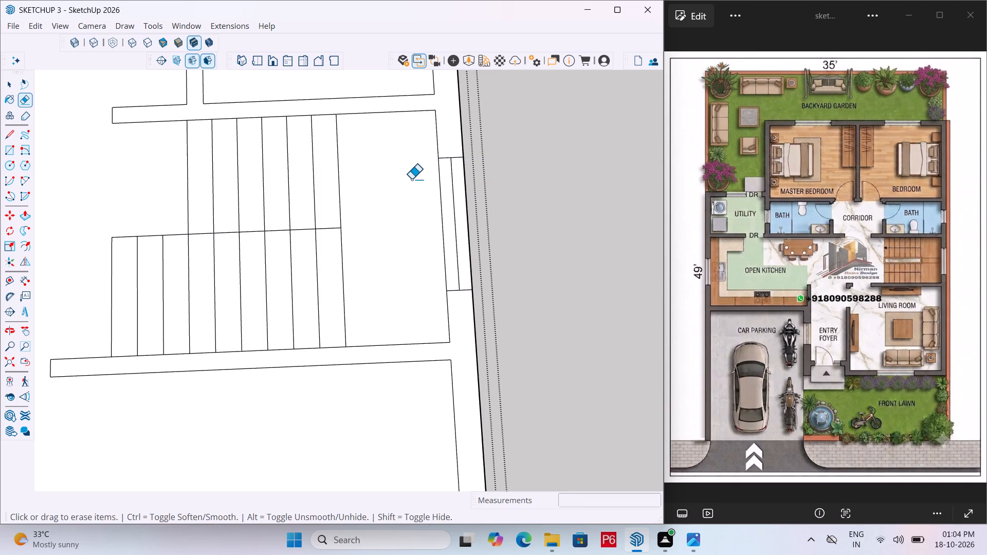
Draw a 9" line across the outer wall of the bathroom next to the staircase, at the middle of its inner edge.
{"action": "scroll", "coordinate": [427, 260], "scroll_direction": "down", "scroll_amount": 6}
{"action": "scroll", "coordinate": [437, 339], "scroll_direction": "down", "scroll_amount": 6}
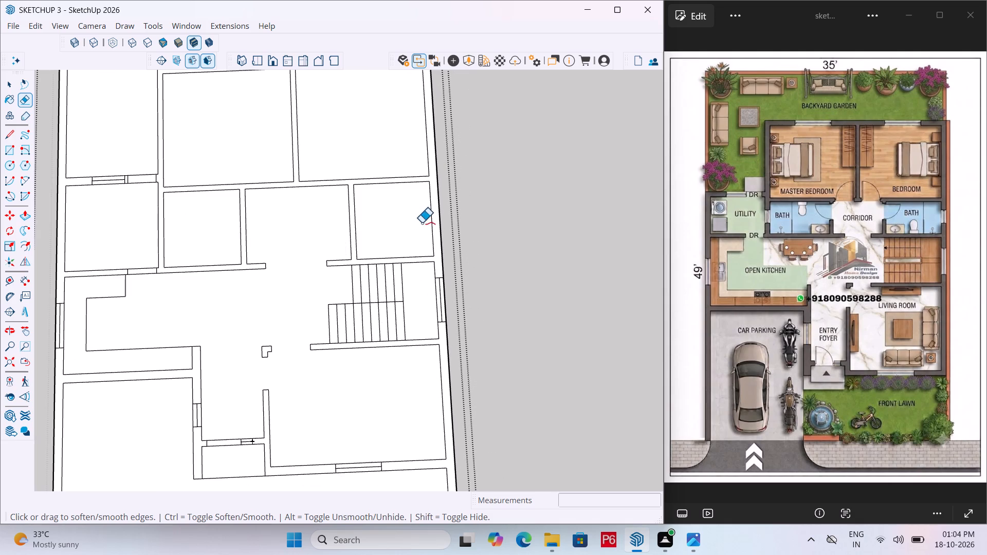
{"action": "scroll", "coordinate": [446, 212], "scroll_direction": "up", "scroll_amount": 10}
{"action": "scroll", "coordinate": [386, 230], "scroll_direction": "up", "scroll_amount": 1}
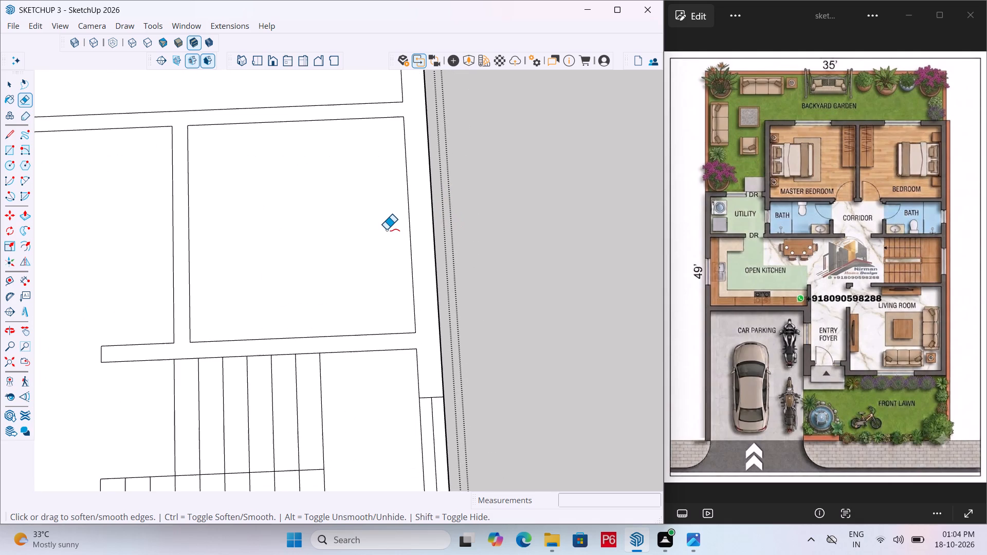
{"action": "key", "text": "l"}
{"action": "left_click_drag", "start_coordinate": [410, 218], "coordinate": [418, 219]}
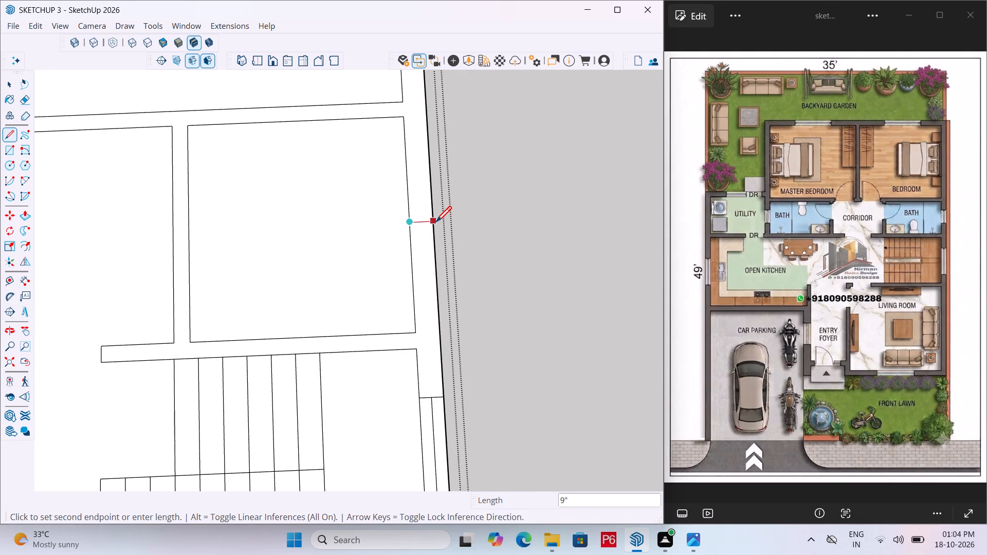
{"action": "left_click", "coordinate": [436, 224]}
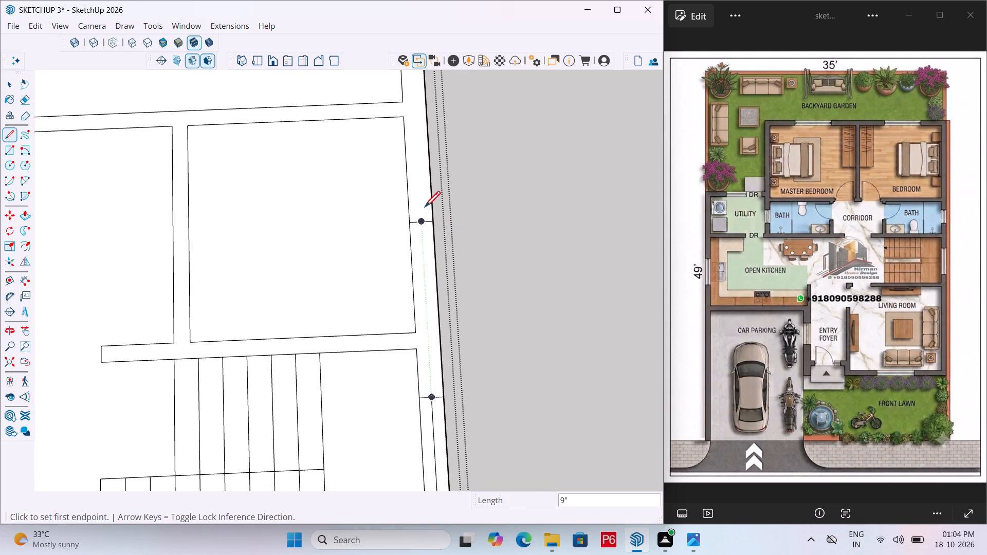
Place two guides 1' to either side of the 9" midpoint line in the bathroom's outer wall.
{"action": "key", "text": "t"}
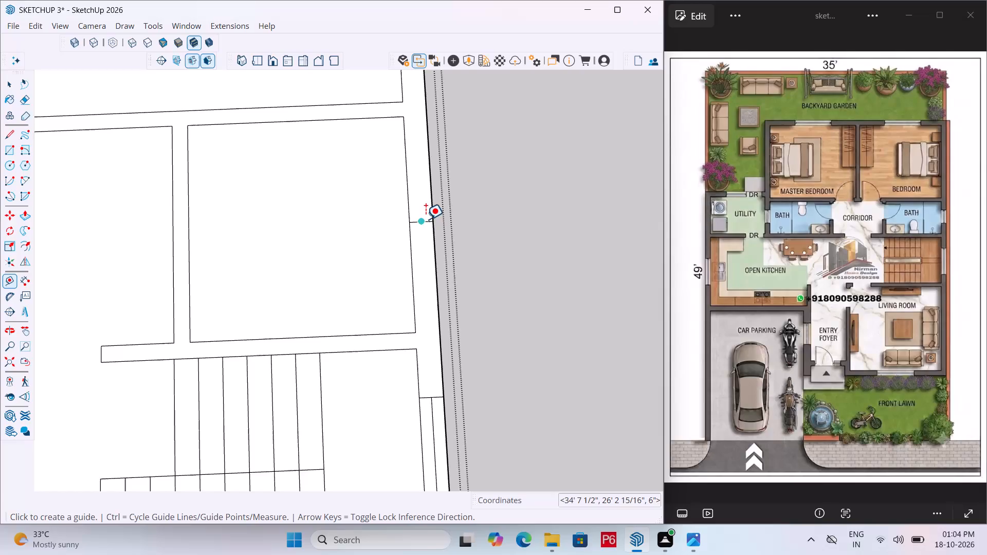
{"action": "left_click", "coordinate": [426, 219]}
{"action": "type", "text": "1'"}
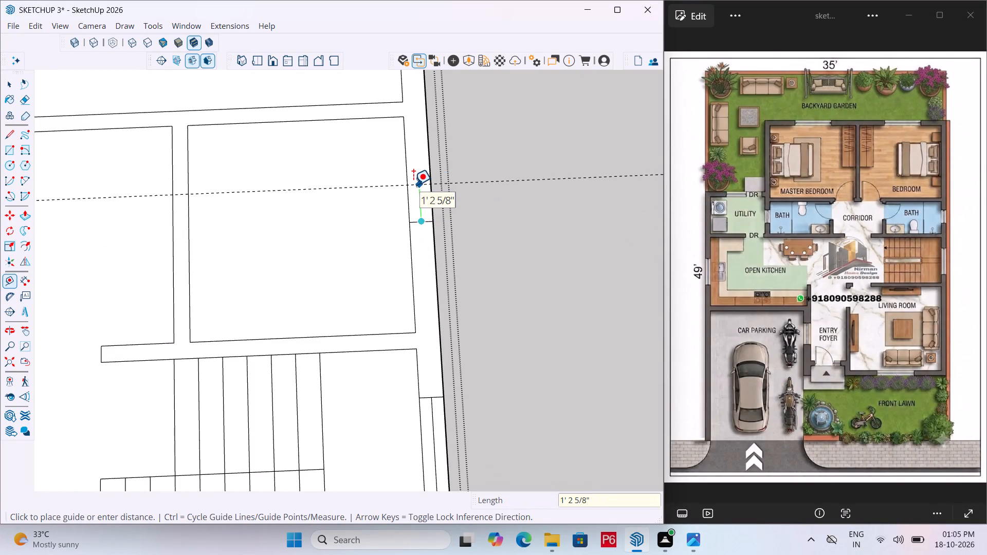
{"action": "type", "text": "1'"}
{"action": "key", "text": "Return"}
{"action": "left_click", "coordinate": [419, 223]}
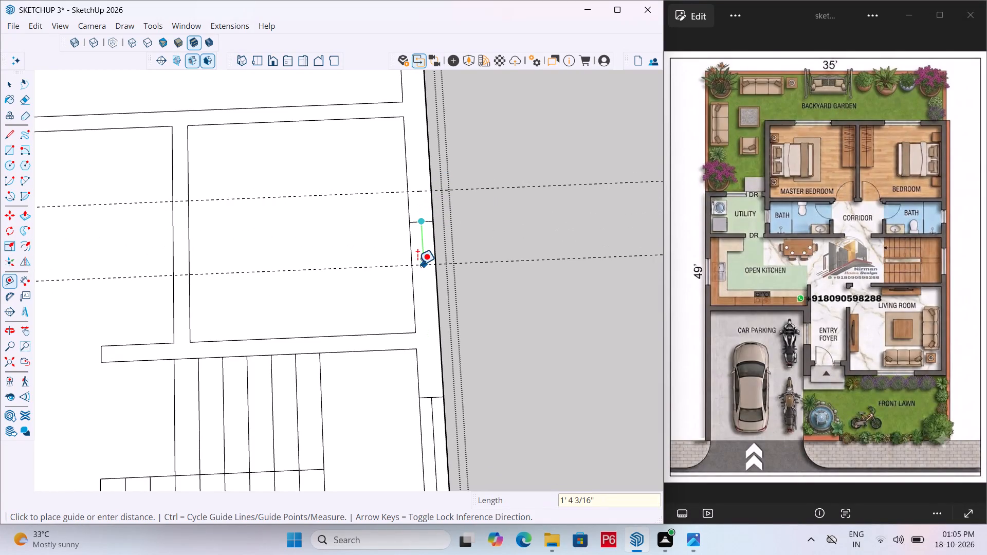
{"action": "type", "text": "1'"}
{"action": "key", "text": "Return"}
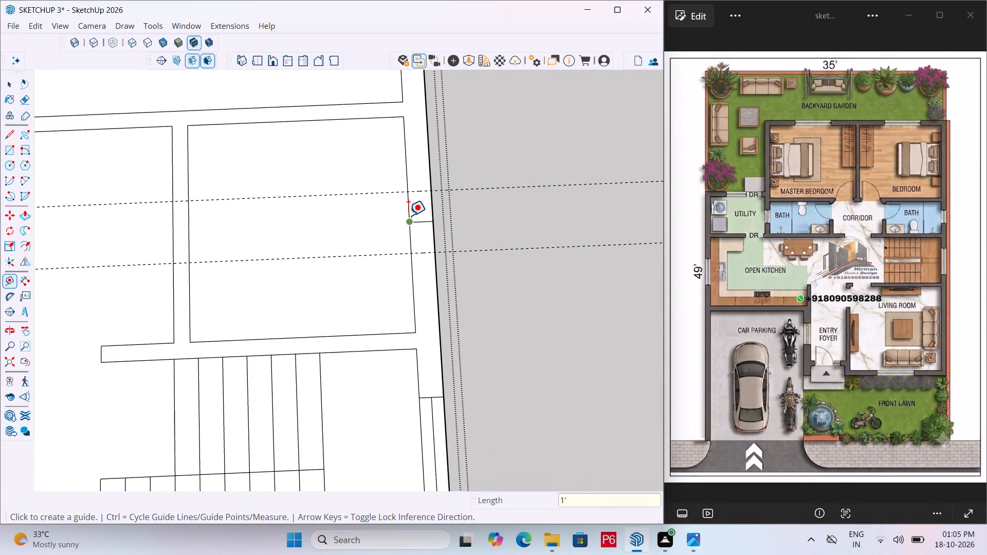
Draw two window jamb lines across the bathroom's outer wall along the two guides.
{"action": "key", "text": "l"}
{"action": "scroll", "coordinate": [418, 221], "scroll_direction": "up", "scroll_amount": 4}
{"action": "left_click", "coordinate": [411, 268]}
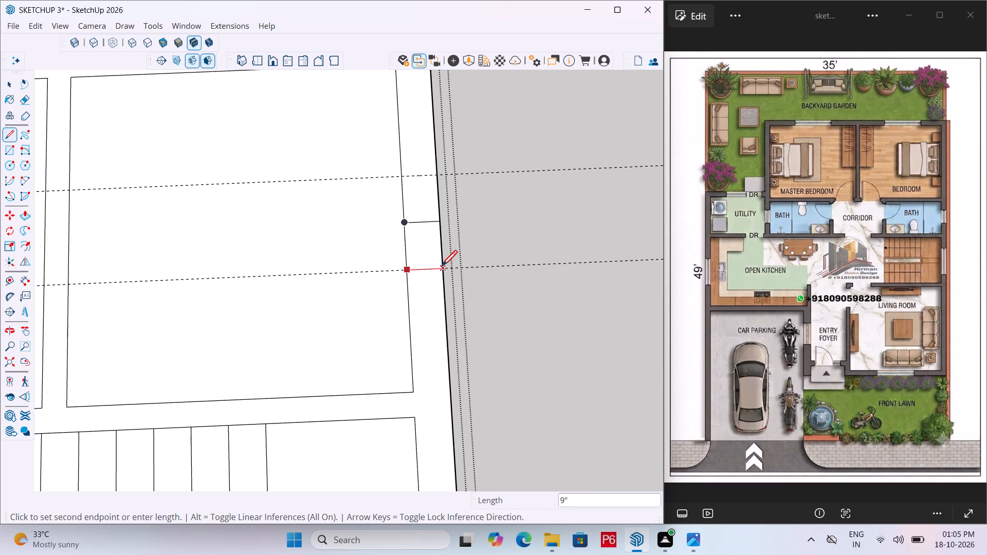
{"action": "left_click", "coordinate": [442, 268]}
{"action": "key", "text": "space"}
{"action": "key", "text": "l"}
{"action": "left_click", "coordinate": [404, 174]}
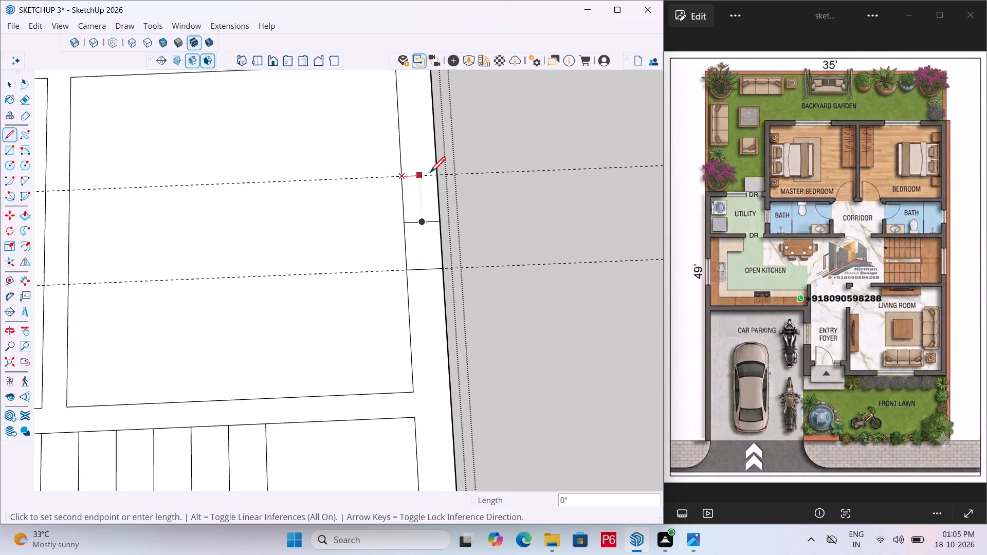
{"action": "left_click", "coordinate": [434, 174]}
{"action": "key", "text": "Escape"}
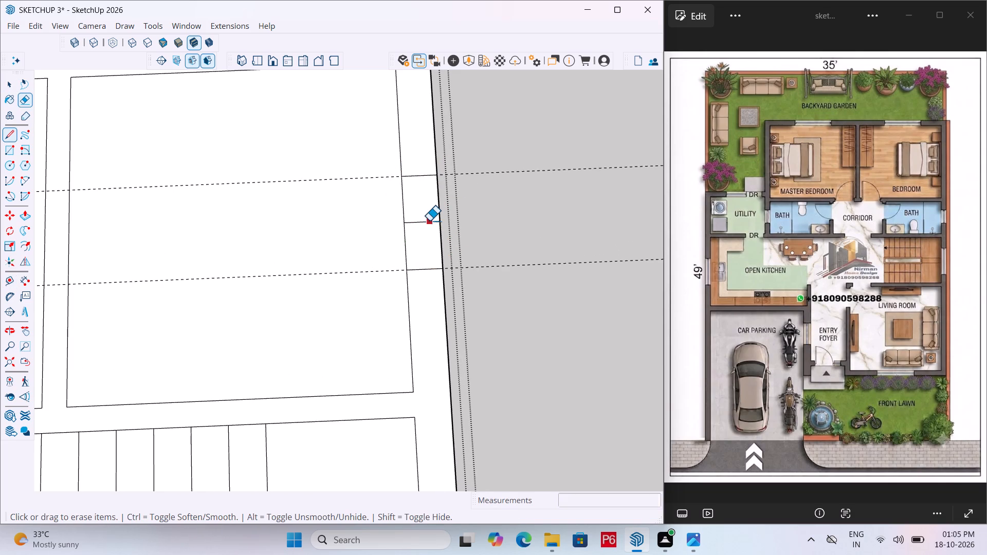
Erase the 9" midpoint line between the two bathroom window jambs.
{"action": "key", "text": "e"}
{"action": "left_click", "coordinate": [429, 221]}
Draw a 2' window centre line between the midpoints of the two jamb lines in the bathroom's outer wall.
{"action": "key", "text": "l"}
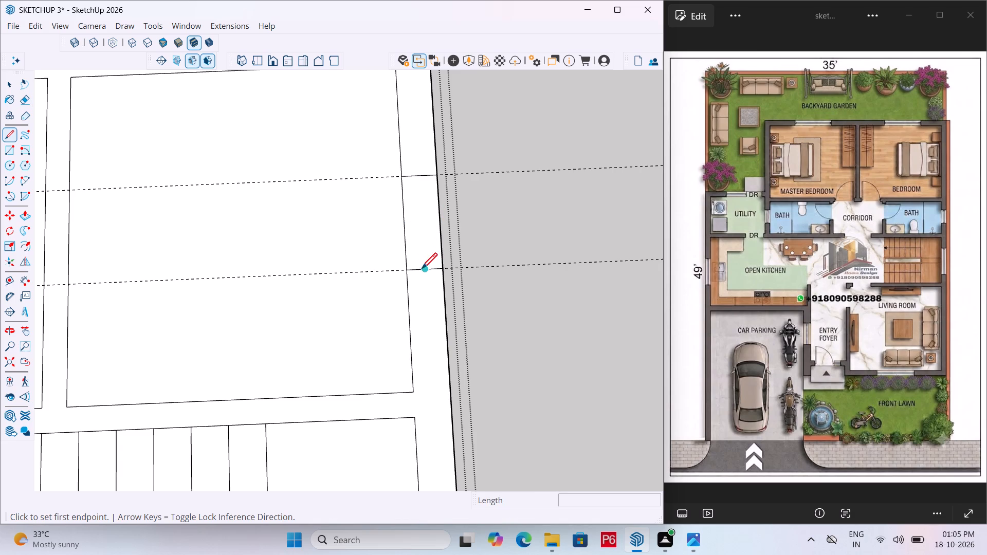
{"action": "left_click_drag", "start_coordinate": [422, 269], "coordinate": [424, 256]}
{"action": "left_click", "coordinate": [417, 175]}
Erase the two guides crossing the bathroom.
{"action": "key", "text": "e"}
{"action": "left_click_drag", "start_coordinate": [333, 171], "coordinate": [360, 272]}
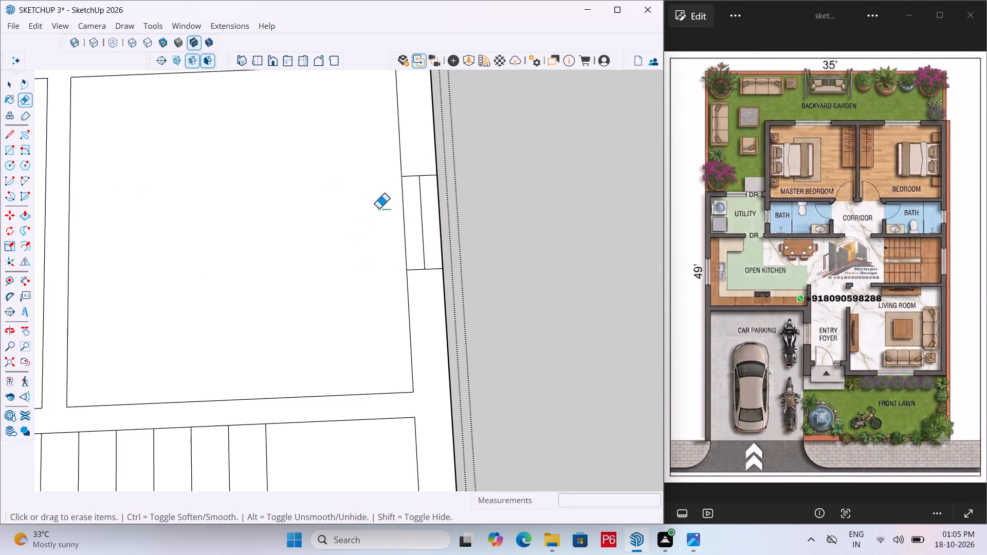
{"action": "scroll", "coordinate": [477, 207], "scroll_direction": "down", "scroll_amount": 5}
{"action": "scroll", "coordinate": [536, 213], "scroll_direction": "down", "scroll_amount": 4}
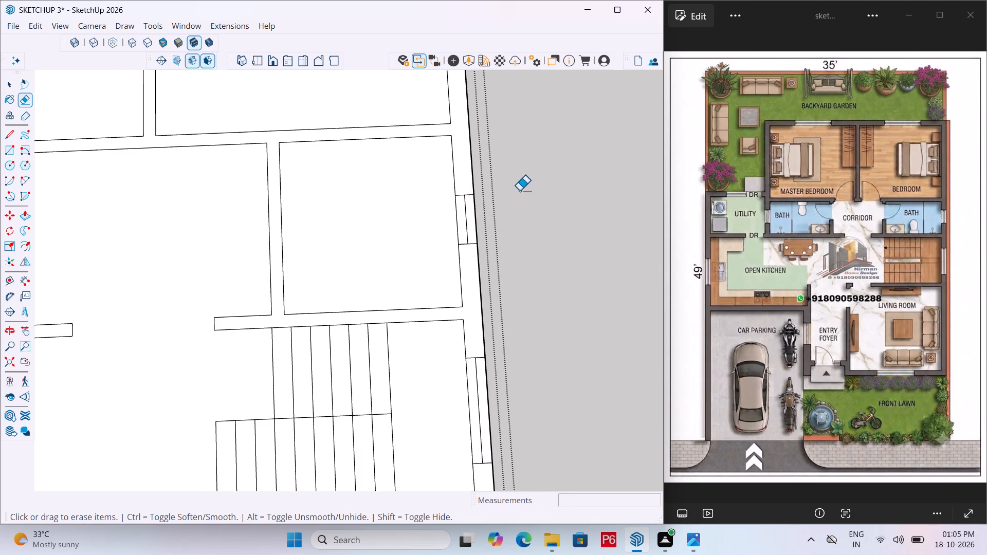
{"action": "scroll", "coordinate": [519, 191], "scroll_direction": "down", "scroll_amount": 2}
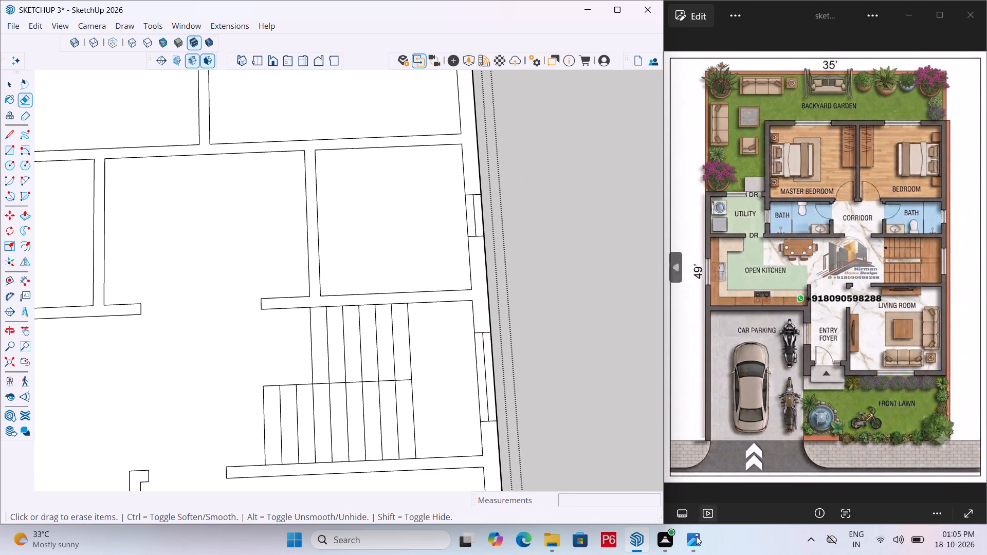
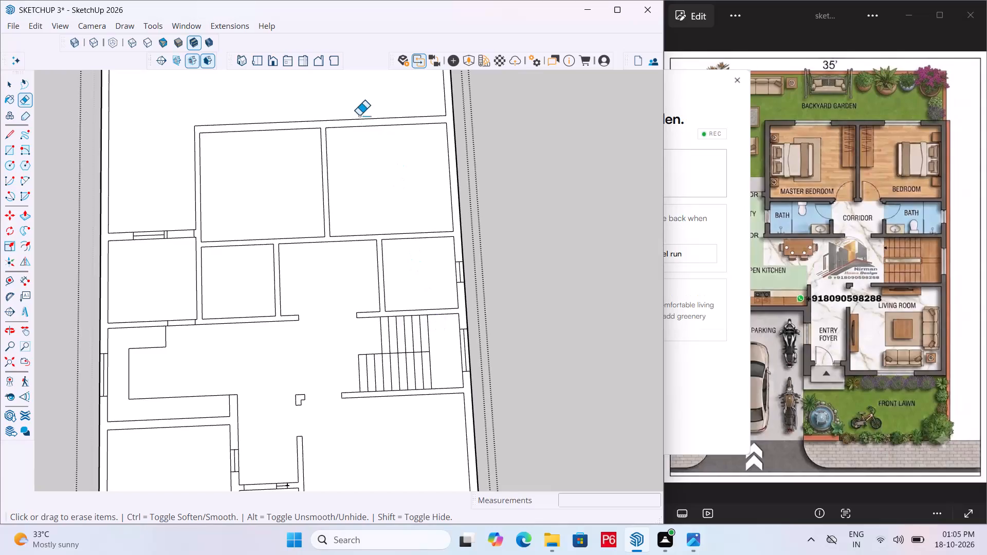
Draw a 9" midpoint line across the bedroom's outer wall facing the backyard garden.
{"action": "scroll", "coordinate": [362, 114], "scroll_direction": "up", "scroll_amount": 5}
{"action": "scroll", "coordinate": [409, 114], "scroll_direction": "up", "scroll_amount": 4}
{"action": "key", "text": "l"}
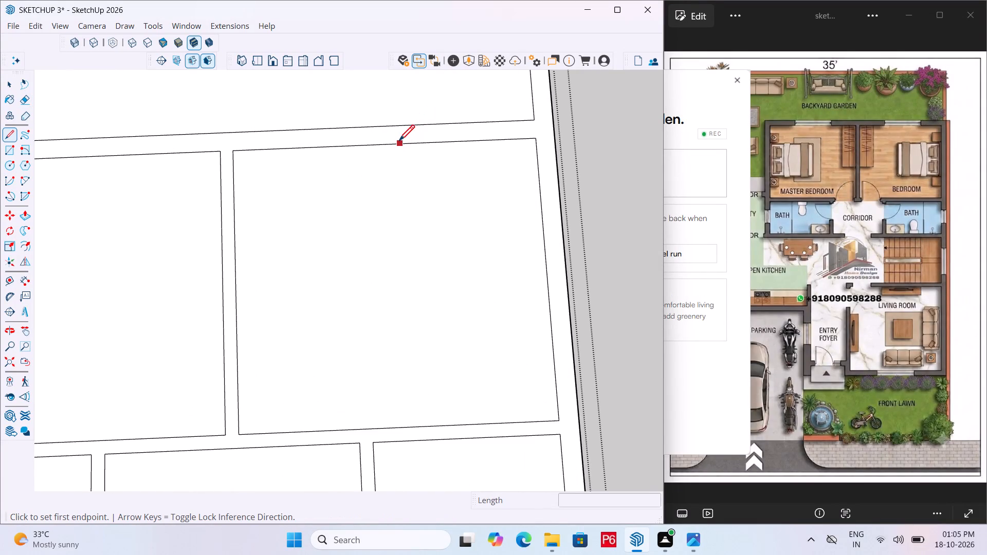
{"action": "left_click_drag", "start_coordinate": [385, 147], "coordinate": [387, 139]}
{"action": "left_click", "coordinate": [385, 125]}
{"action": "key", "text": "space"}
Place two guides 2' to either side of the midpoint line in the bedroom's backyard-side wall.
{"action": "scroll", "coordinate": [387, 122], "scroll_direction": "up", "scroll_amount": 4}
{"action": "key", "text": "t"}
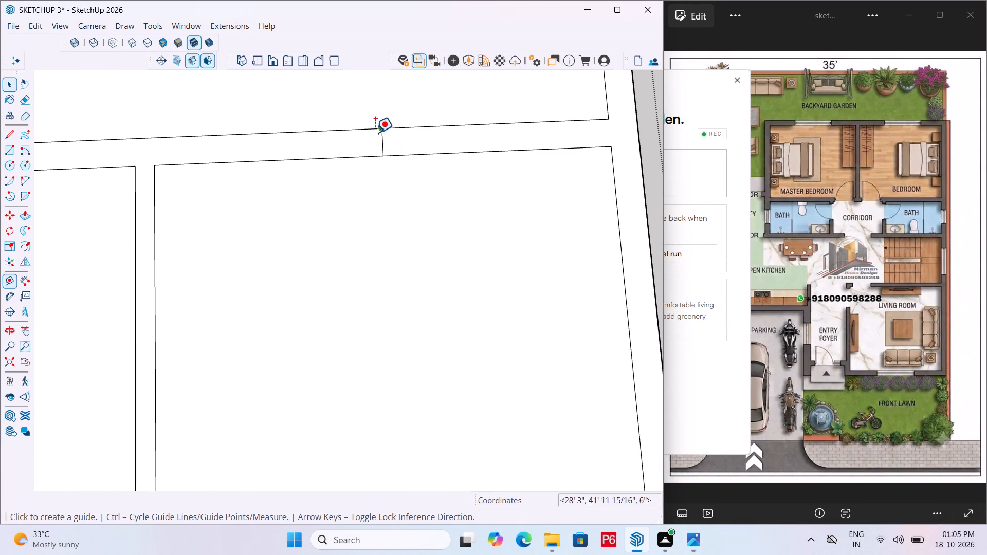
{"action": "left_click_drag", "start_coordinate": [380, 141], "coordinate": [385, 140]}
{"action": "key", "text": "2"}
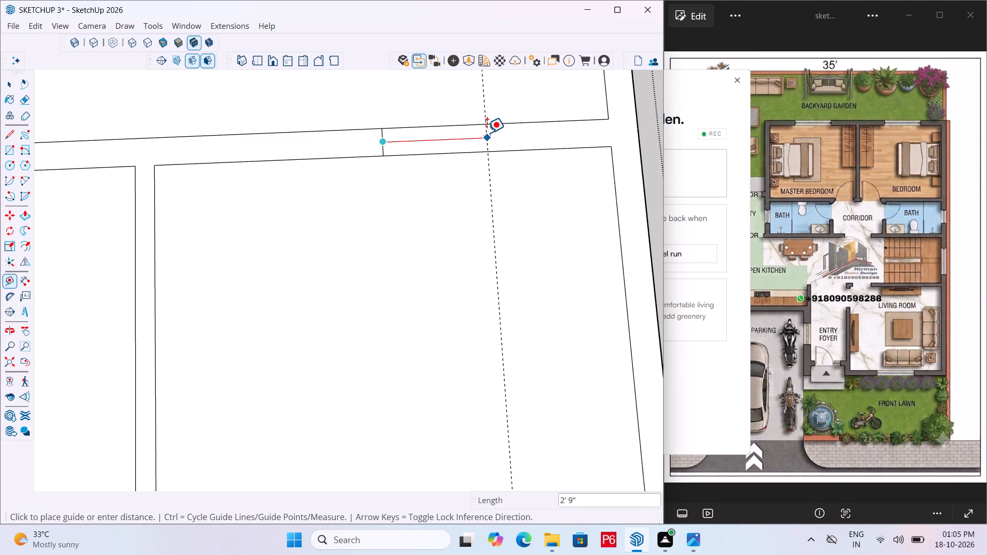
{"action": "key", "text": "apostrophe"}
{"action": "key", "text": "Return"}
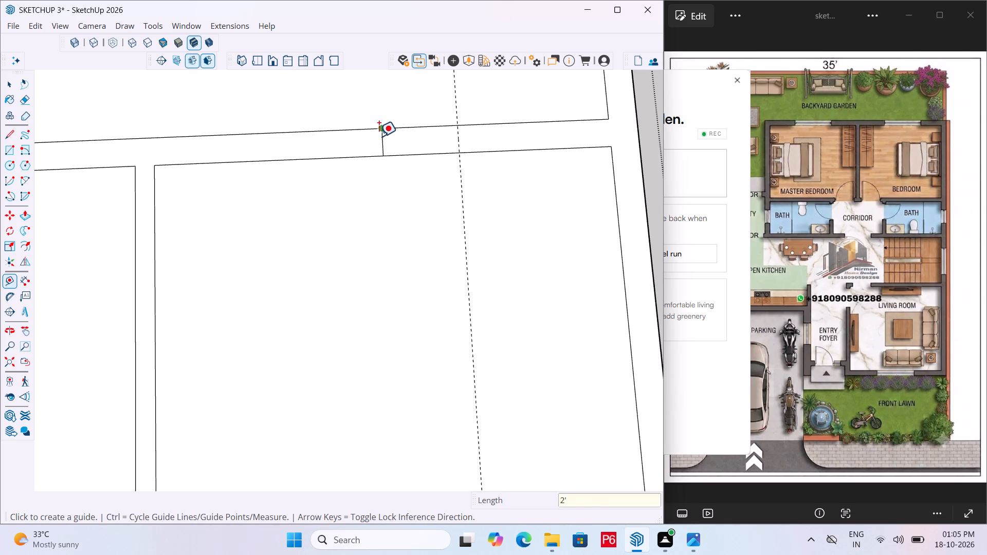
{"action": "left_click", "coordinate": [380, 138]}
{"action": "type", "text": "2'"}
{"action": "key", "text": "Return"}
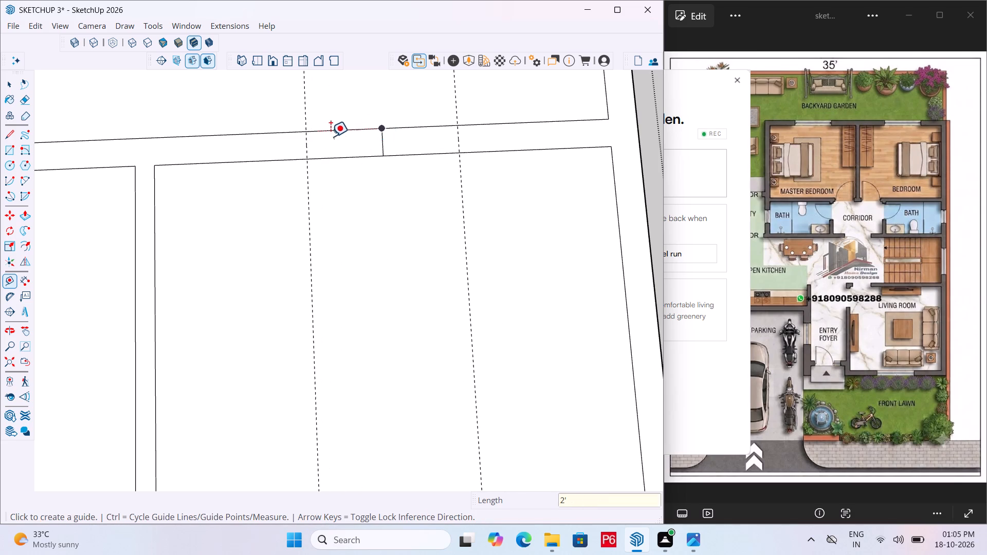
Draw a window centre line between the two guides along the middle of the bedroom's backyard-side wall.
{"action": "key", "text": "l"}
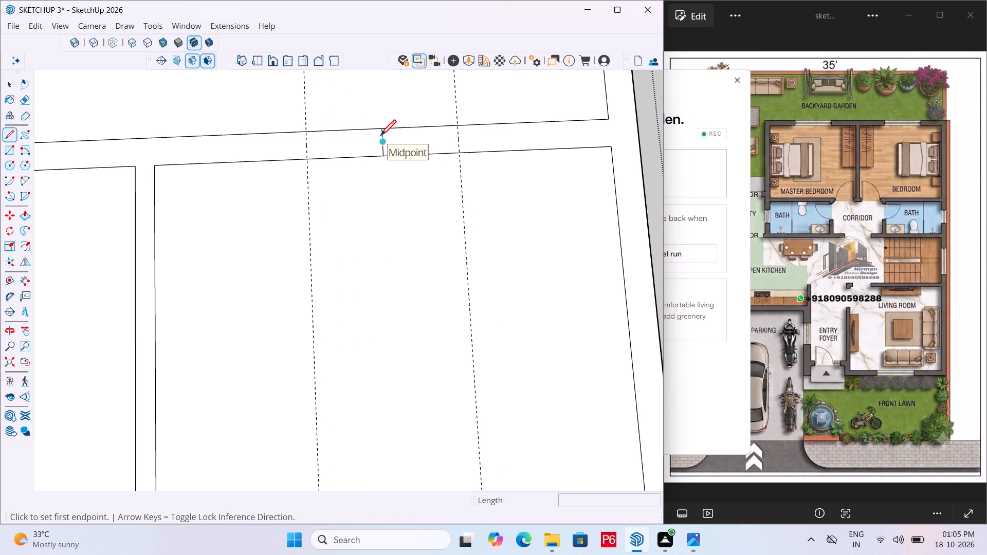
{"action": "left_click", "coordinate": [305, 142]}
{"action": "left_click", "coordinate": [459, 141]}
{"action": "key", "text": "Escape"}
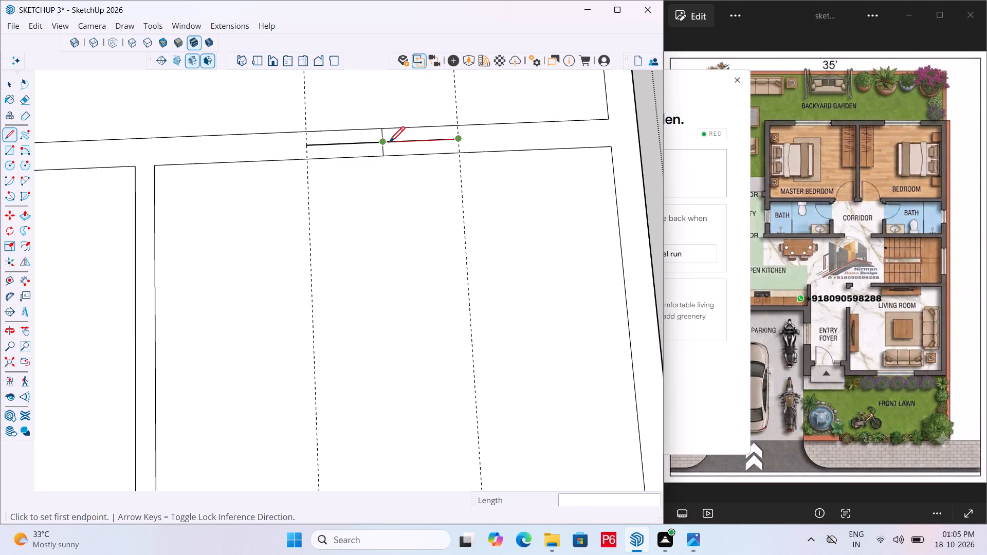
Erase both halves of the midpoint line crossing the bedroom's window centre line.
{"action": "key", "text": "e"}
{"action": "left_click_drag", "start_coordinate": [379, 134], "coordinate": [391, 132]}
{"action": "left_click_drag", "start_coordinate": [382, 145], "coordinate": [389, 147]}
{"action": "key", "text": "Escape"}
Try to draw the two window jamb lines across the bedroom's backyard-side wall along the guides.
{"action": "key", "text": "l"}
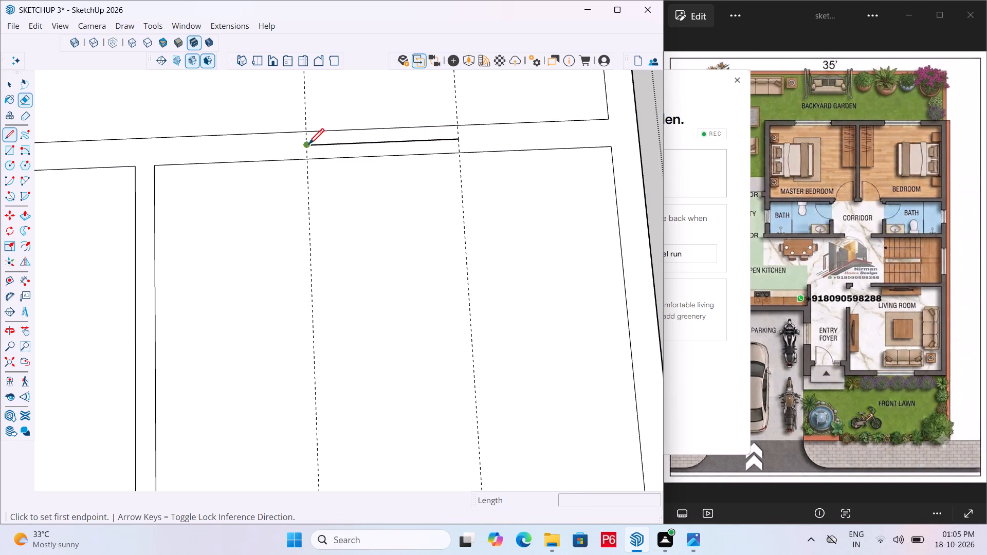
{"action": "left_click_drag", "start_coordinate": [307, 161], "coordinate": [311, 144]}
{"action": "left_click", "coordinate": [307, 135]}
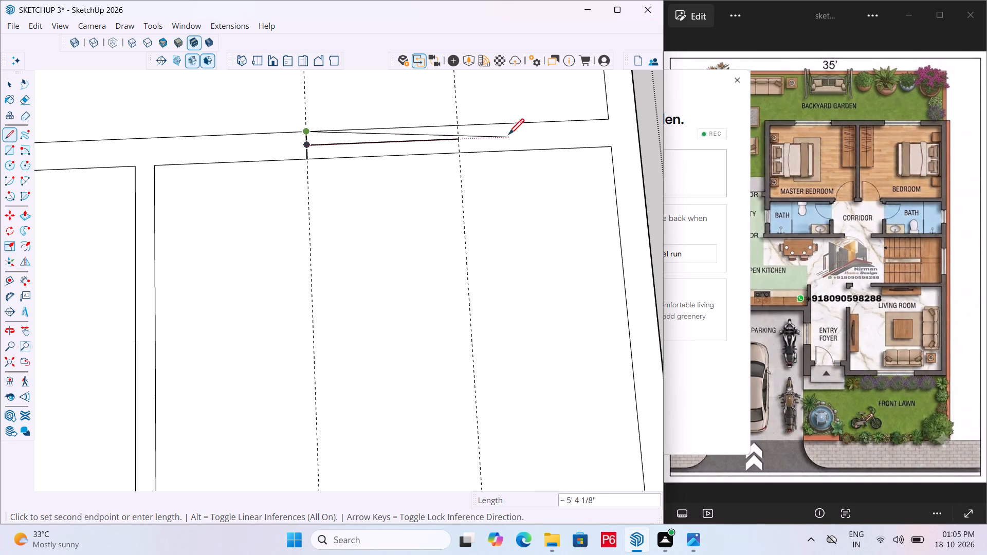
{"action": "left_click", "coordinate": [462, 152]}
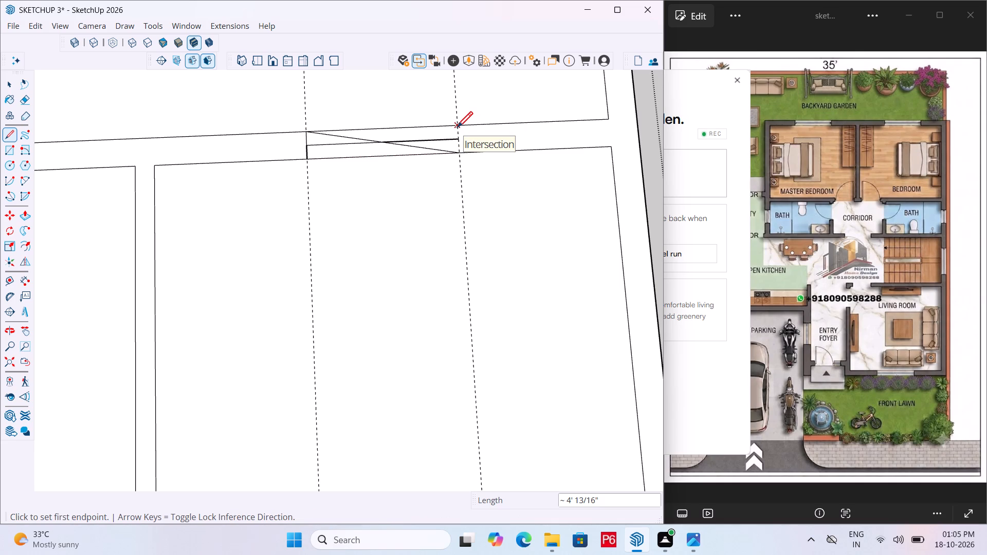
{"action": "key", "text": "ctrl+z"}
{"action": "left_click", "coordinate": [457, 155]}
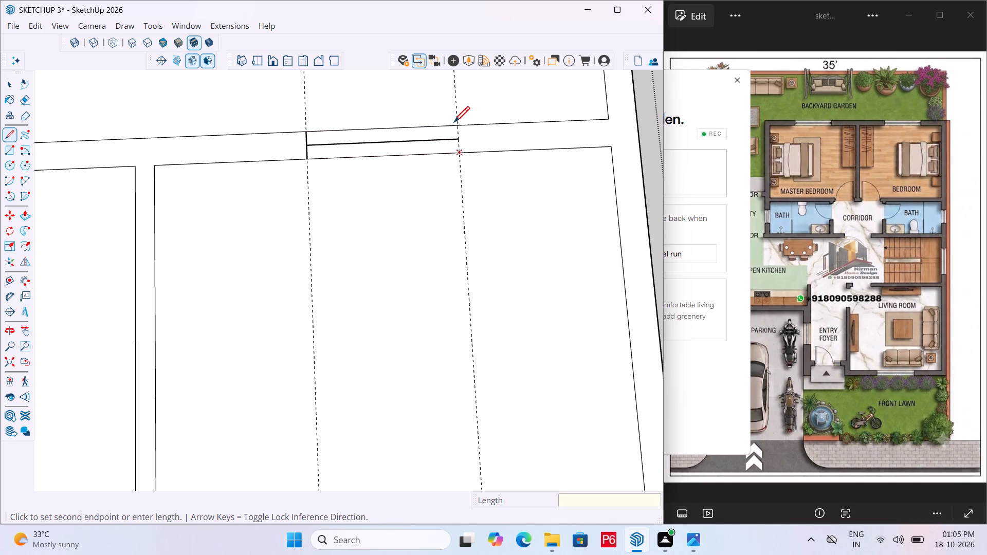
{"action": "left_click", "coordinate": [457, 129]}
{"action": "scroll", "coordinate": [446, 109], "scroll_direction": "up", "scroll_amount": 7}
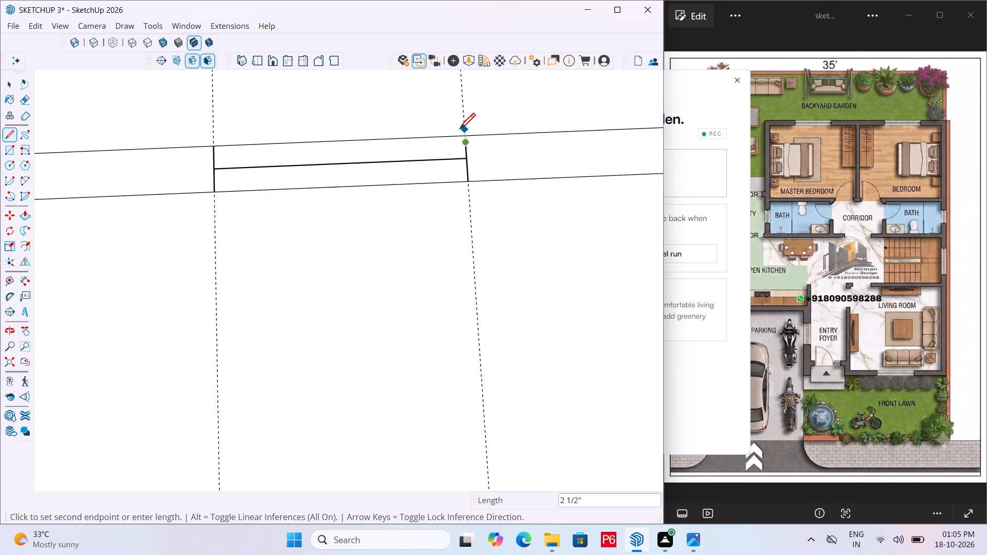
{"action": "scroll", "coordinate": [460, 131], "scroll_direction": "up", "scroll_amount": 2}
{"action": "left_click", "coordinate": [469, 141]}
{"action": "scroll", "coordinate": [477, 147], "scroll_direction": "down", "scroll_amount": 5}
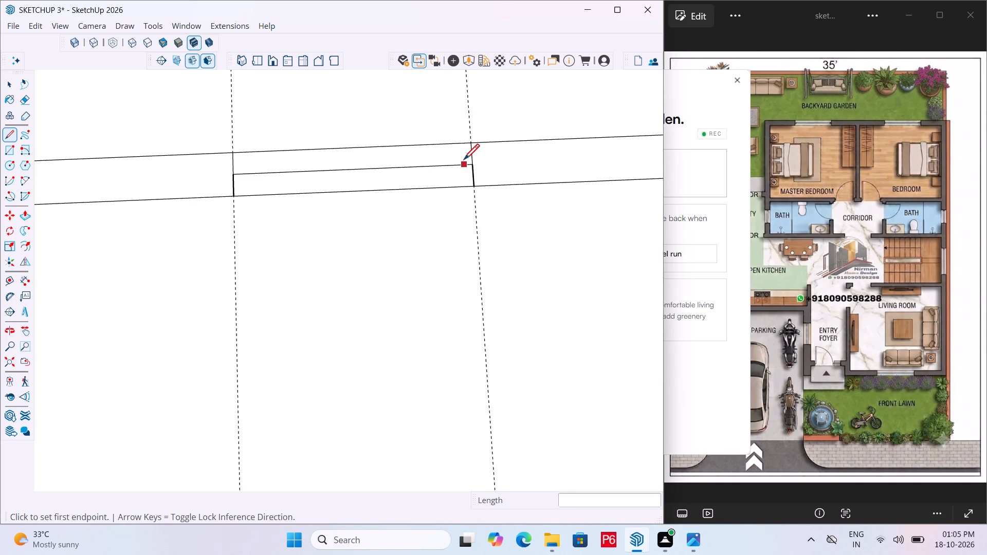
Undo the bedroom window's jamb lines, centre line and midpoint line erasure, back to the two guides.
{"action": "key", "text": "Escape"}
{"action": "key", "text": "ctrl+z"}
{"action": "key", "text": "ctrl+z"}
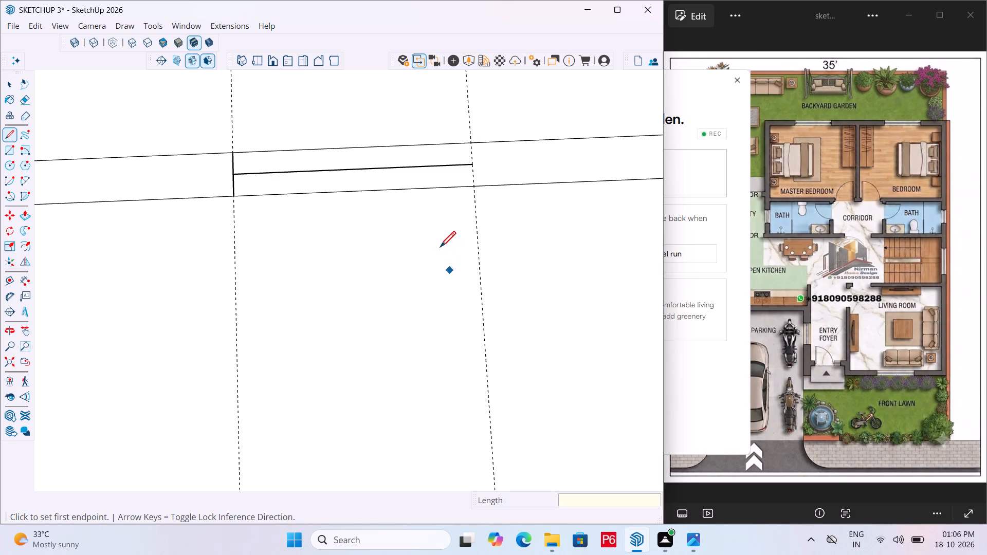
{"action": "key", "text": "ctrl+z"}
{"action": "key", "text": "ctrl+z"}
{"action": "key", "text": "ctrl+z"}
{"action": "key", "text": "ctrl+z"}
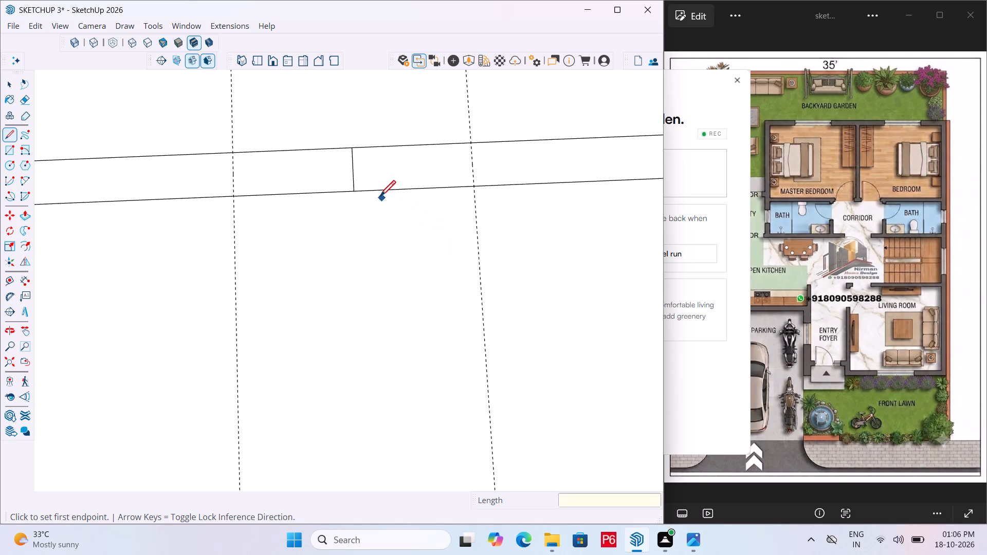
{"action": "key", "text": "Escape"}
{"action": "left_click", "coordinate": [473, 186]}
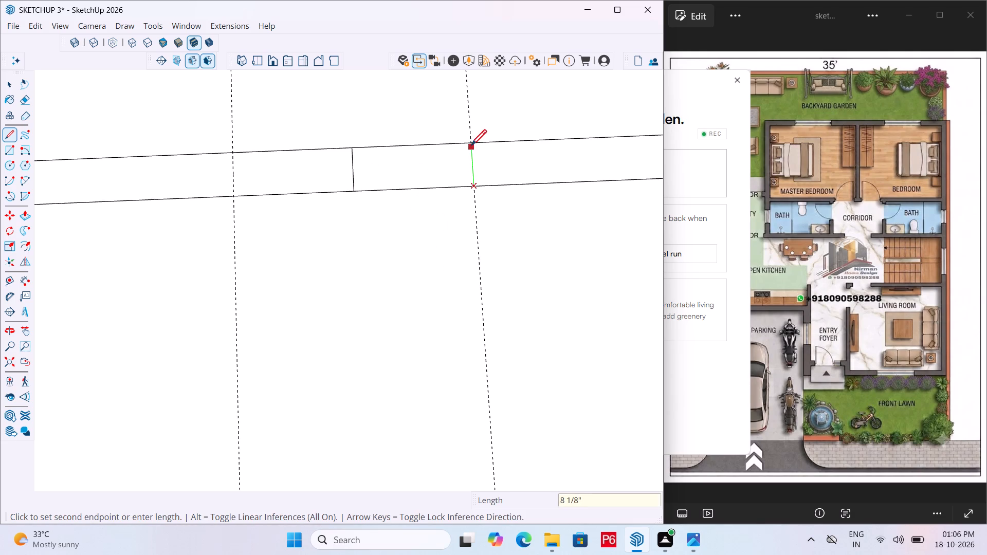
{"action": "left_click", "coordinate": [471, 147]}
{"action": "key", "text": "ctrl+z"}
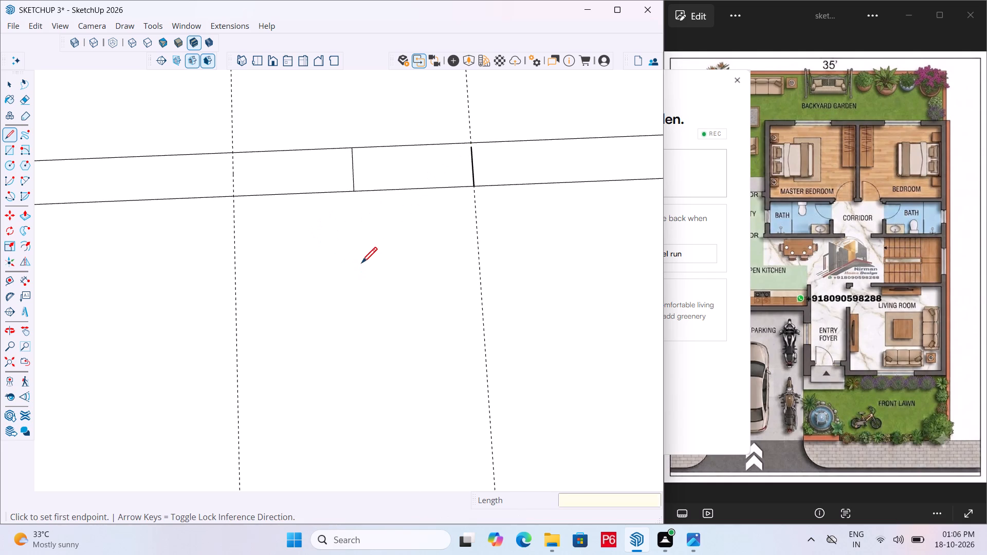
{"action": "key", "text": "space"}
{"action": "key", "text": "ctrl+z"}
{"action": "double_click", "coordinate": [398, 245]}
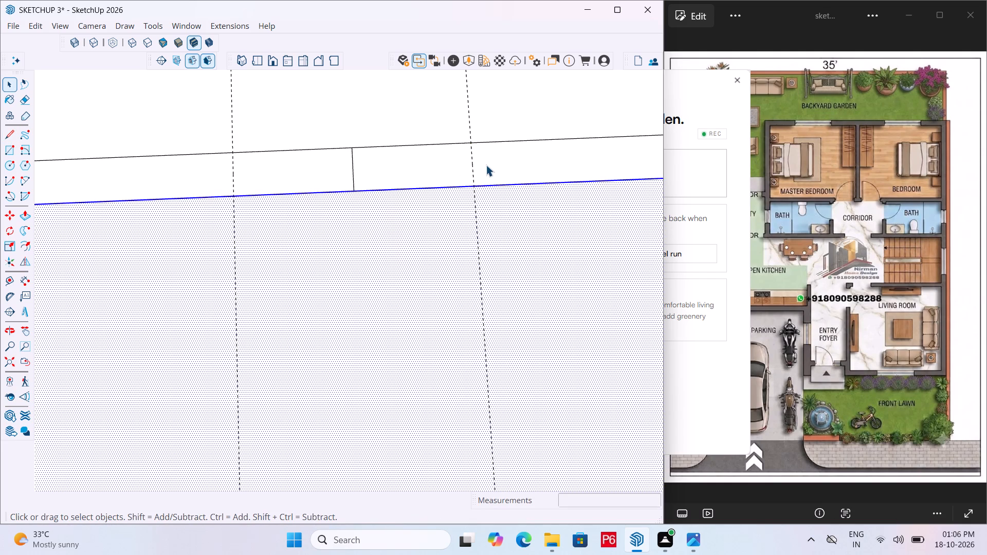
Draw two 9" window jamb lines across the bedroom's backyard-side wall along the two guides.
{"action": "key", "text": "l"}
{"action": "left_click_drag", "start_coordinate": [472, 185], "coordinate": [473, 180]}
{"action": "left_click", "coordinate": [473, 143]}
{"action": "left_click_drag", "start_coordinate": [231, 195], "coordinate": [232, 189]}
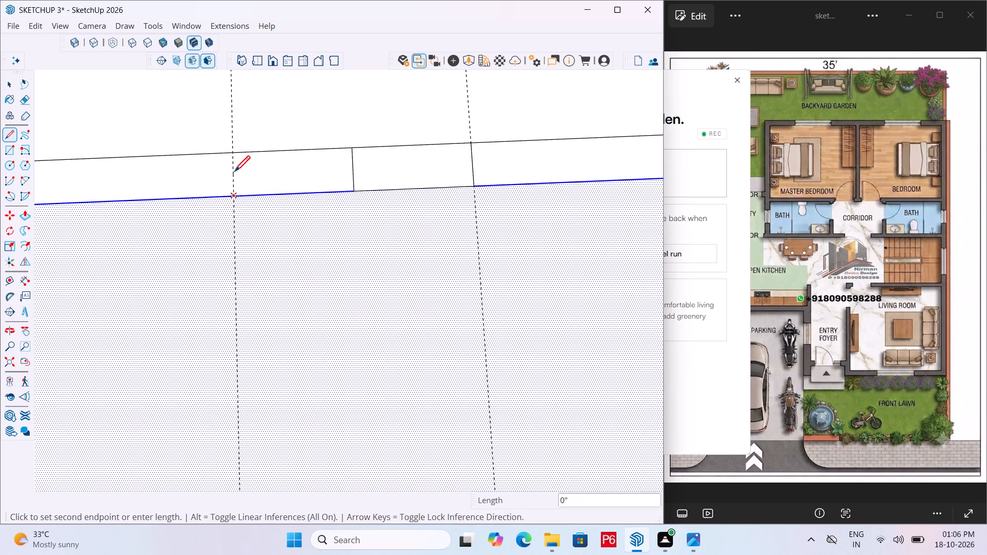
{"action": "left_click", "coordinate": [234, 154]}
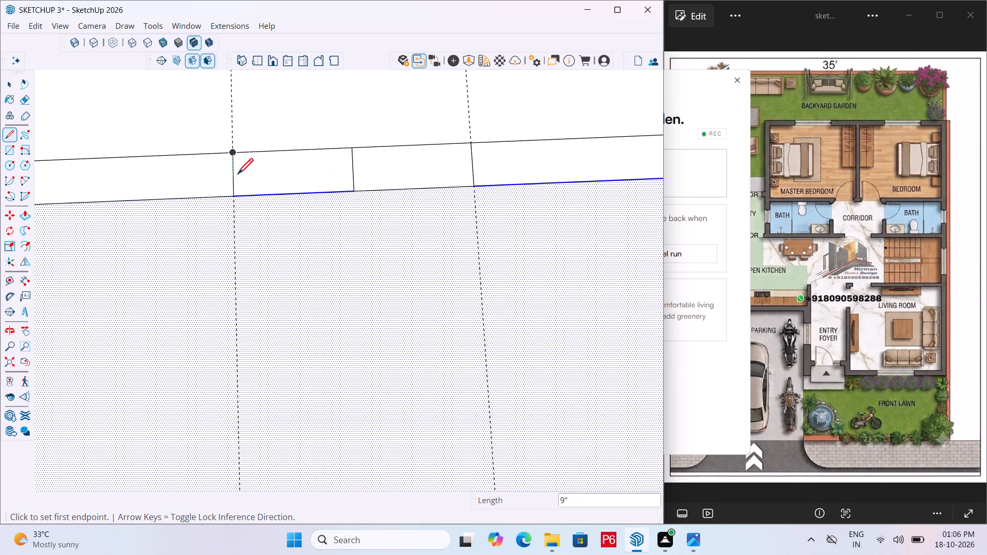
Erase the midpoint line between the bedroom window's two jamb lines.
{"action": "key", "text": "e"}
{"action": "left_click_drag", "start_coordinate": [321, 175], "coordinate": [366, 173]}
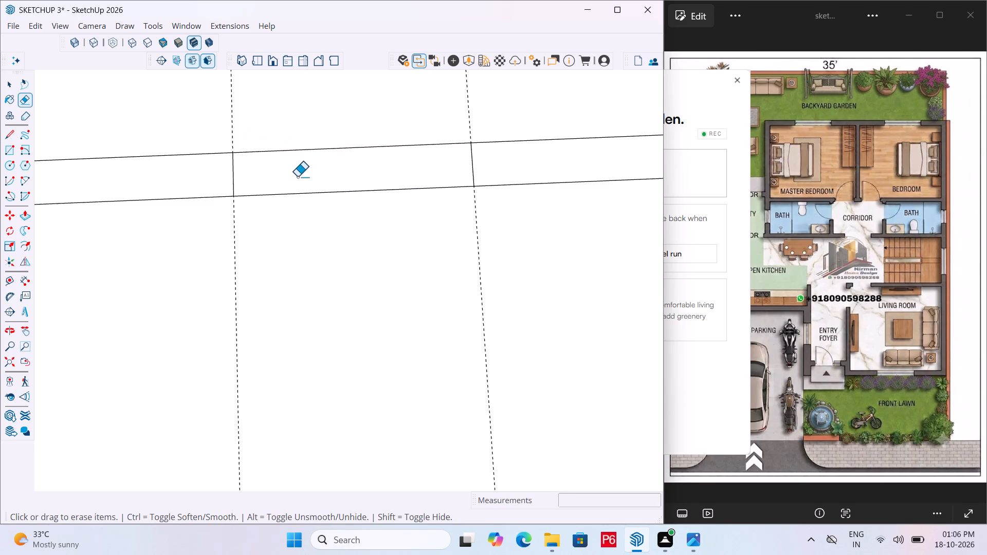
Draw a 4' window centre line between the midpoints of the bedroom window's two jamb lines.
{"action": "key", "text": "l"}
{"action": "left_click_drag", "start_coordinate": [232, 175], "coordinate": [242, 173]}
{"action": "left_click", "coordinate": [469, 167]}
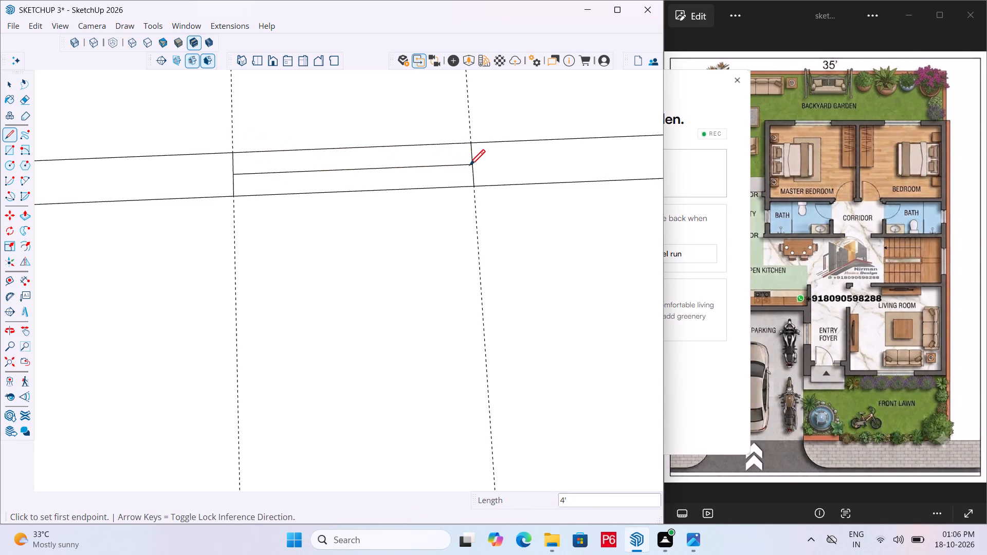
{"action": "scroll", "coordinate": [312, 223], "scroll_direction": "down", "scroll_amount": 5}
{"action": "key", "text": "Escape"}
Save the model.
{"action": "key", "text": "ctrl+s"}
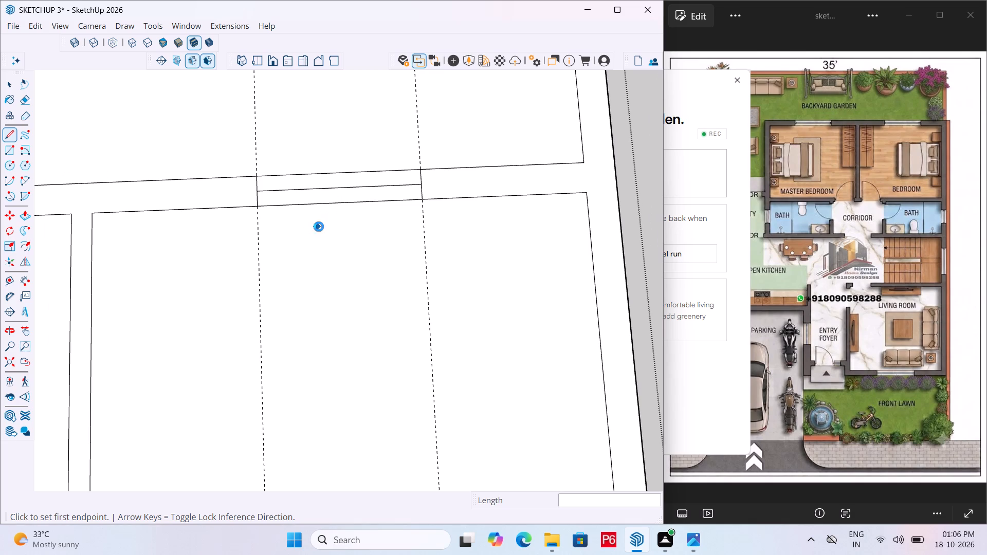
{"action": "key", "text": "ctrl+s"}
{"action": "key", "text": "ctrl+s"}
{"action": "key", "text": "ctrl+s"}
{"action": "key", "text": "ctrl+s"}
{"action": "key", "text": "ctrl+s"}
{"action": "key", "text": "ctrl+s"}
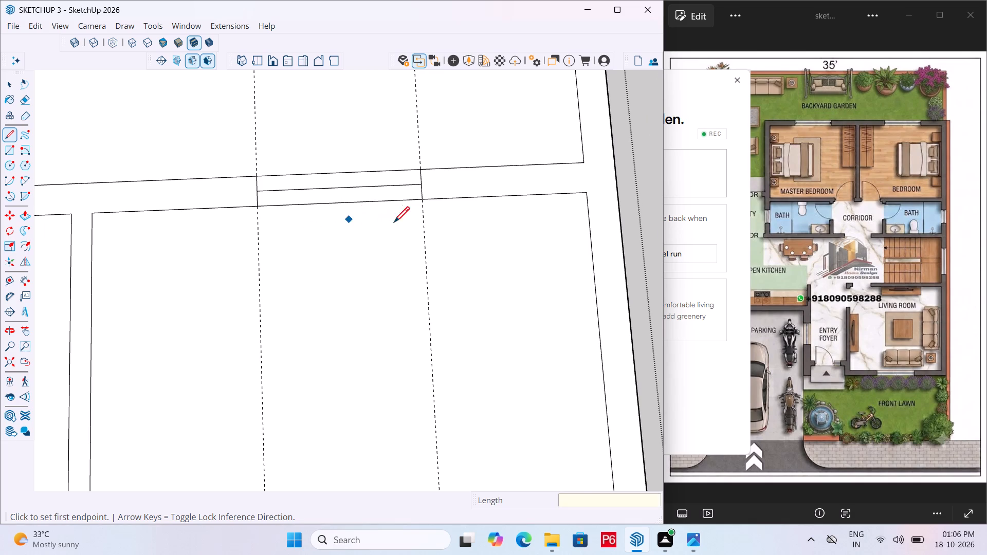
Erase the two guides crossing the bedroom.
{"action": "scroll", "coordinate": [413, 232], "scroll_direction": "down", "scroll_amount": 6}
{"action": "scroll", "coordinate": [546, 277], "scroll_direction": "down", "scroll_amount": 6}
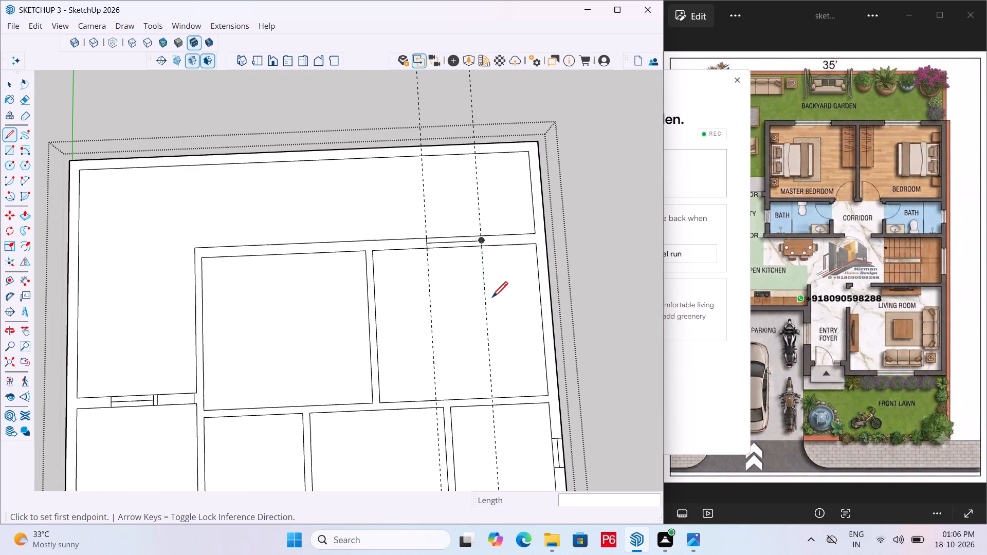
{"action": "key", "text": "e"}
{"action": "left_click_drag", "start_coordinate": [488, 300], "coordinate": [425, 300]}
Draw a midpoint line across the master bedroom's outer wall facing the backyard garden.
{"action": "scroll", "coordinate": [208, 258], "scroll_direction": "up", "scroll_amount": 3}
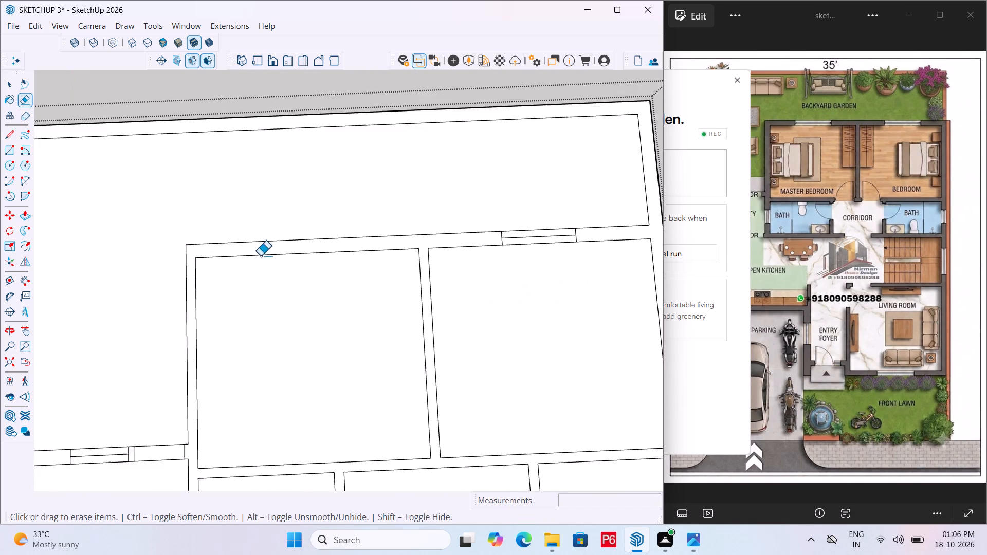
{"action": "scroll", "coordinate": [260, 256], "scroll_direction": "up", "scroll_amount": 3}
{"action": "scroll", "coordinate": [307, 254], "scroll_direction": "up", "scroll_amount": 1}
{"action": "key", "text": "l"}
{"action": "left_click_drag", "start_coordinate": [325, 253], "coordinate": [324, 249]}
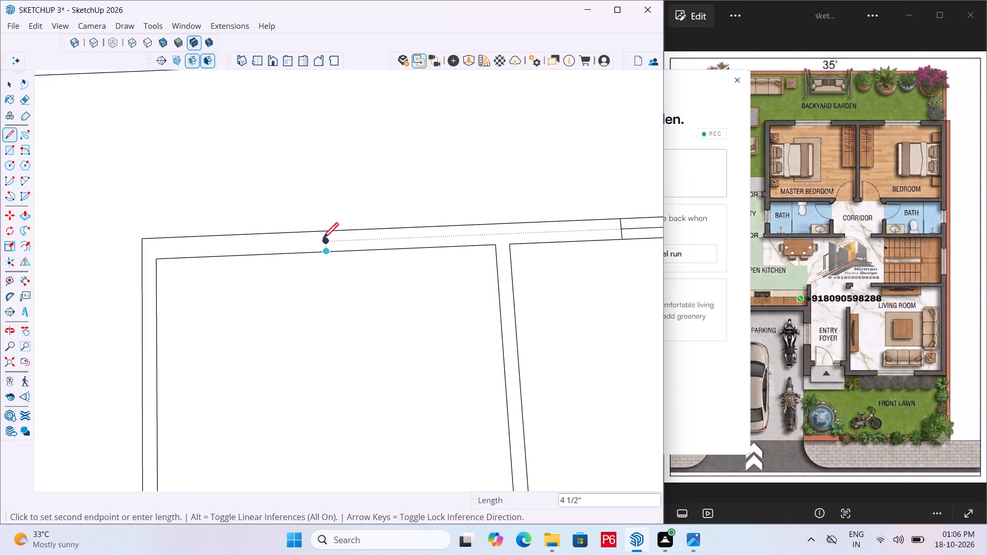
{"action": "left_click", "coordinate": [325, 233]}
{"action": "scroll", "coordinate": [342, 239], "scroll_direction": "up", "scroll_amount": 3}
{"action": "key", "text": "space"}
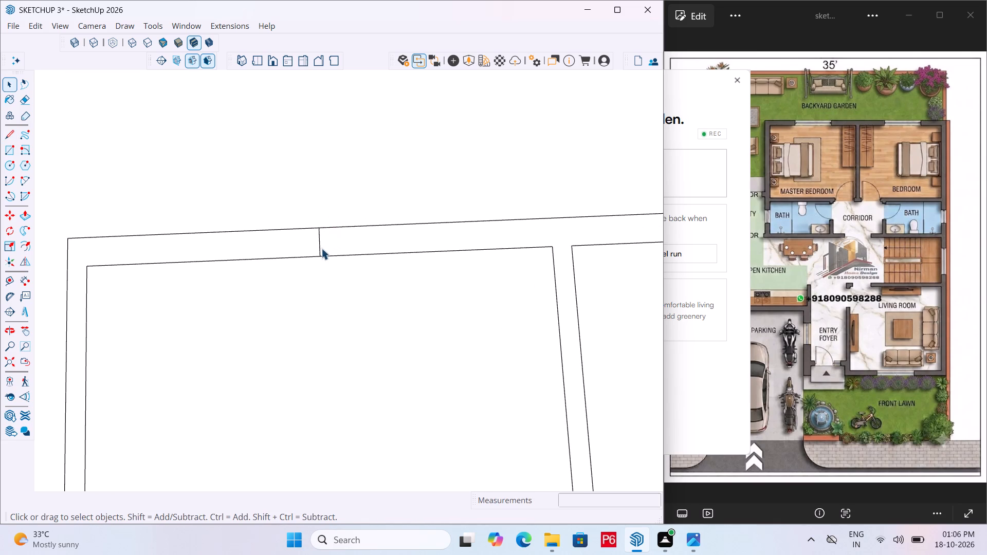
Place two guides 2' to either side of the midpoint line in the master bedroom's backyard-side wall.
{"action": "key", "text": "e"}
{"action": "key", "text": "t"}
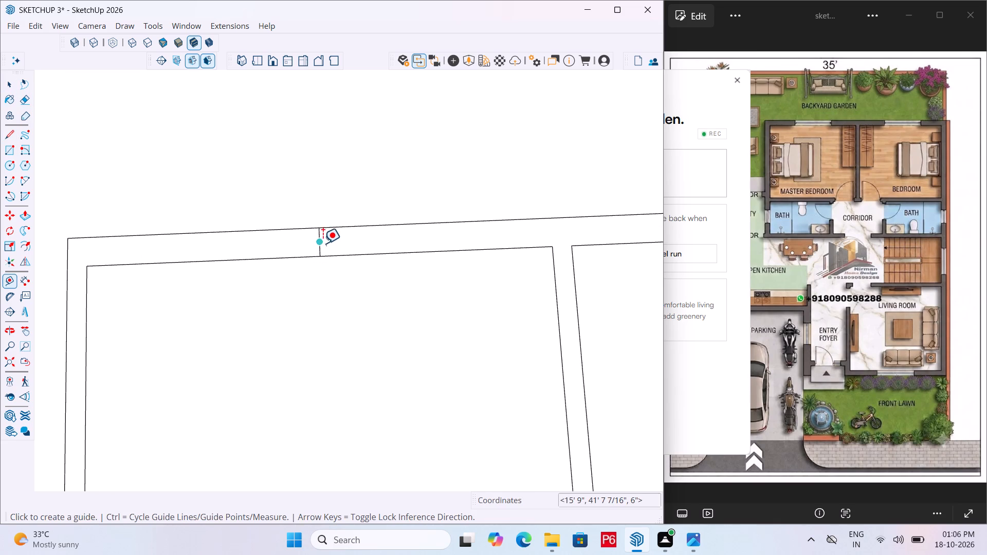
{"action": "left_click", "coordinate": [323, 243]}
{"action": "type", "text": "2'"}
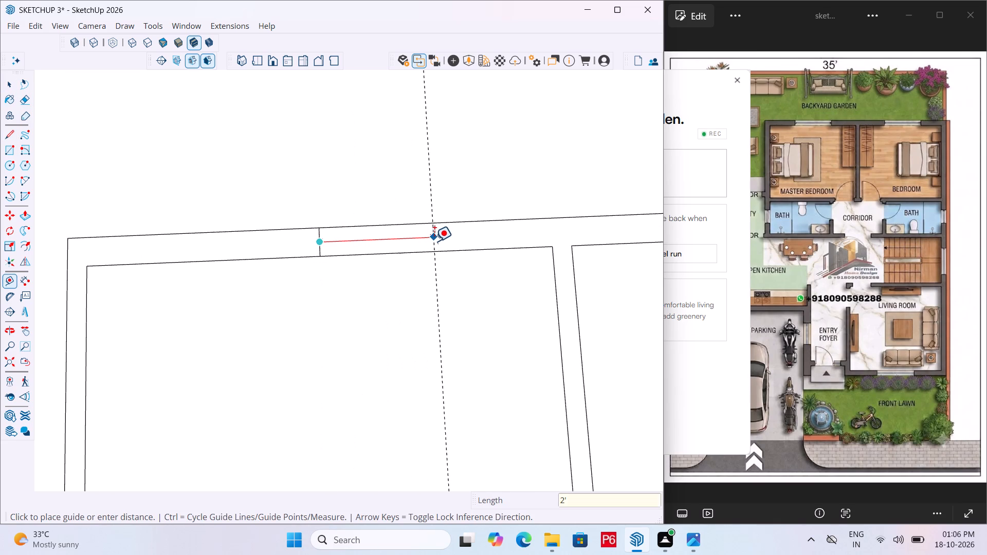
{"action": "key", "text": "Return"}
{"action": "left_click", "coordinate": [317, 236]}
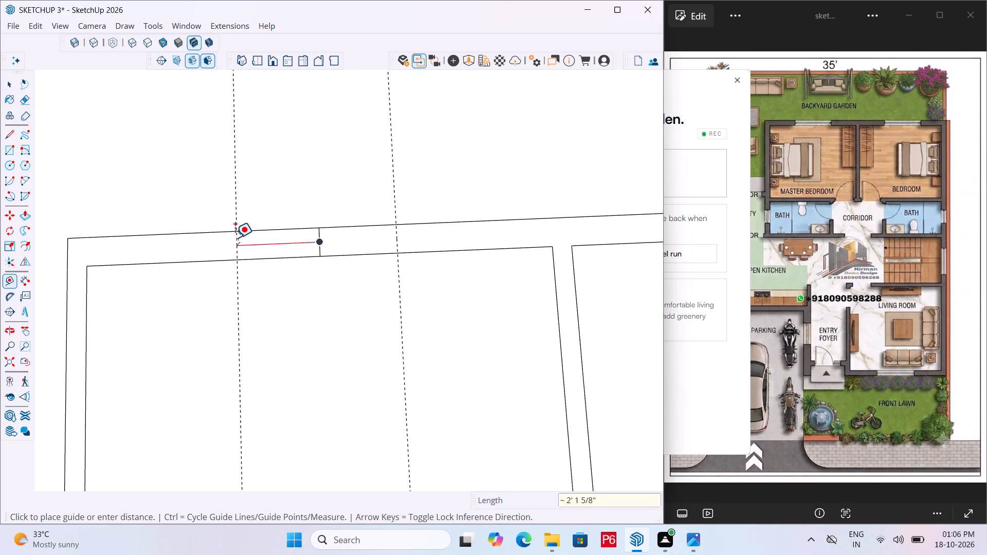
{"action": "key", "text": "2"}
{"action": "key", "text": "apostrophe"}
{"action": "key", "text": "Return"}
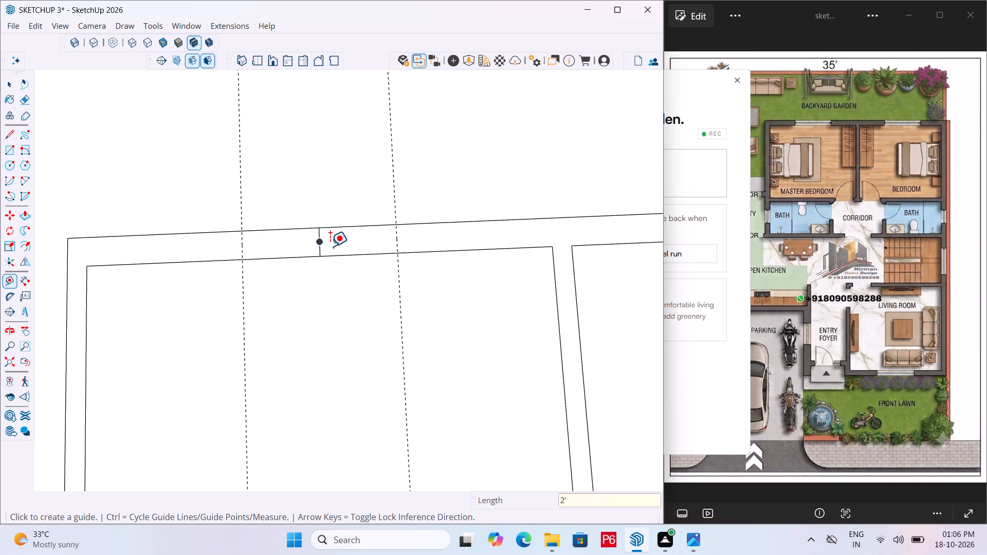
Draw two lines across the master bedroom's backyard-side wall along the guides to mark the window opening's sides.
{"action": "key", "text": "l"}
{"action": "scroll", "coordinate": [397, 247], "scroll_direction": "up", "scroll_amount": 4}
{"action": "left_click", "coordinate": [395, 258]}
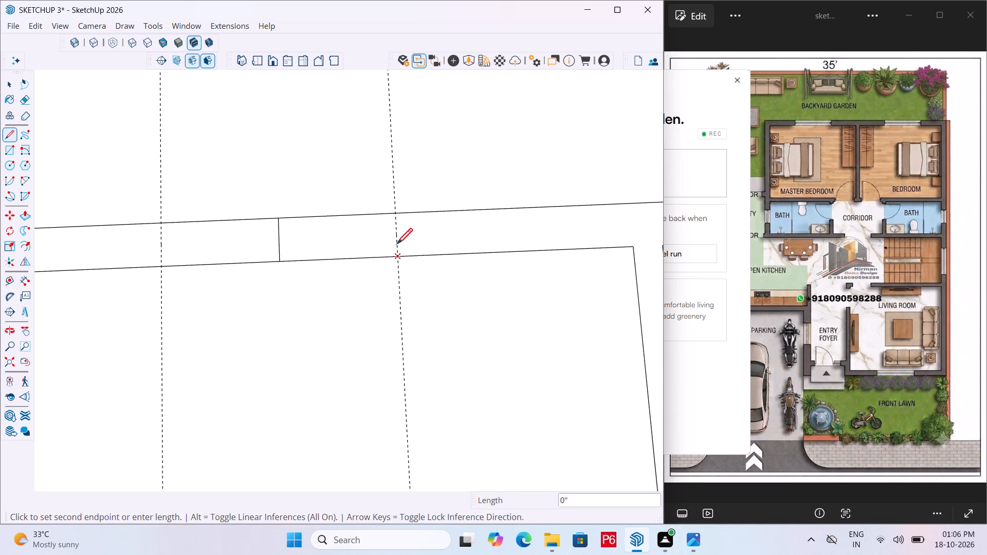
{"action": "left_click", "coordinate": [396, 216]}
{"action": "left_click", "coordinate": [164, 267]}
{"action": "left_click", "coordinate": [161, 229]}
{"action": "key", "text": "space"}
{"action": "key", "text": "l"}
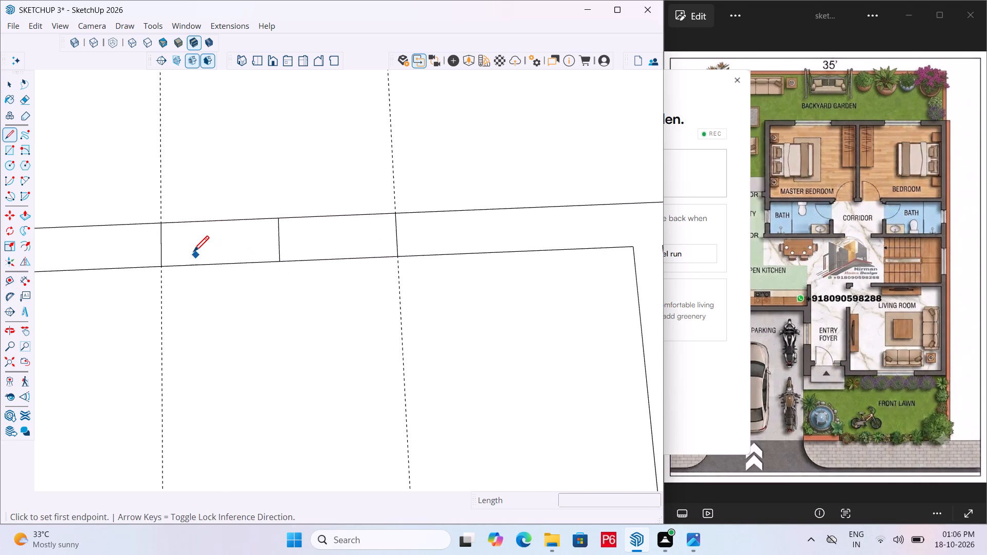
Erase the midpoint line between the two sides of the master bedroom window opening.
{"action": "key", "text": "e"}
{"action": "left_click_drag", "start_coordinate": [280, 241], "coordinate": [309, 240]}
{"action": "left_click_drag", "start_coordinate": [304, 240], "coordinate": [268, 240]}
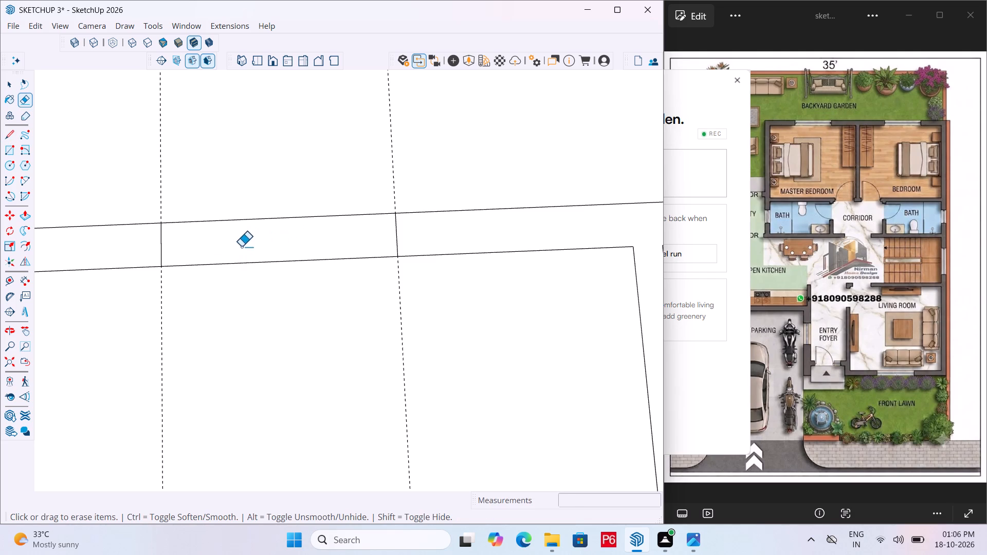
Draw the window's centre line, about 3' 10" long, between the midpoints of the opening's two side lines.
{"action": "key", "text": "l"}
{"action": "left_click_drag", "start_coordinate": [160, 244], "coordinate": [179, 242]}
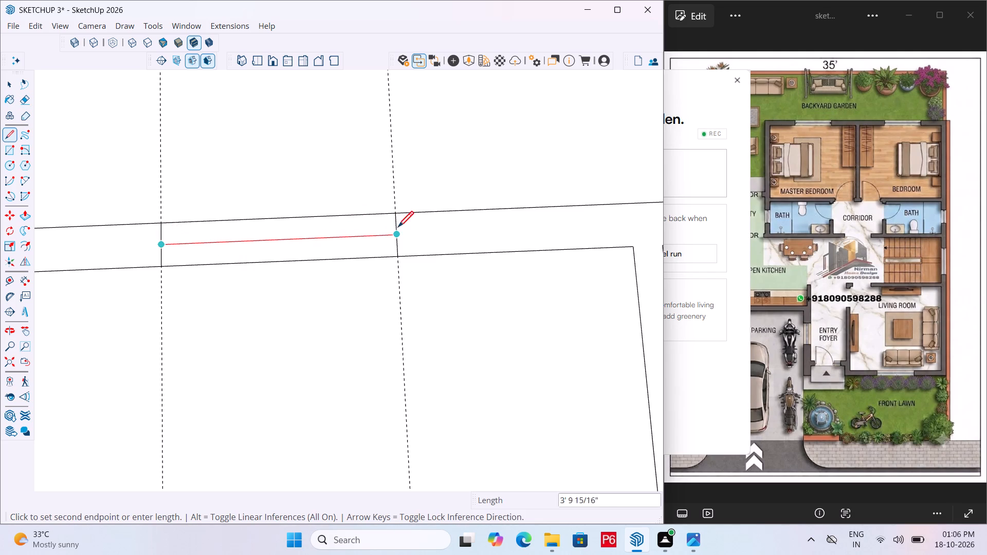
{"action": "left_click", "coordinate": [392, 232]}
Erase the two vertical guides at the sides of the master bedroom window.
{"action": "scroll", "coordinate": [374, 246], "scroll_direction": "down", "scroll_amount": 2}
{"action": "key", "text": "e"}
{"action": "left_click_drag", "start_coordinate": [187, 170], "coordinate": [188, 169]}
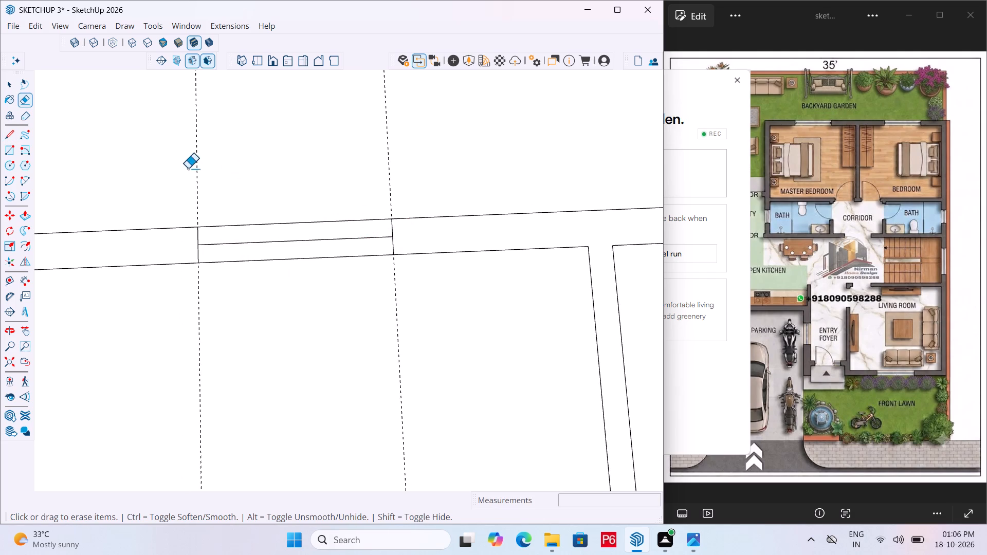
{"action": "left_click_drag", "start_coordinate": [188, 169], "coordinate": [423, 162]}
Save the model.
{"action": "key", "text": "ctrl+s"}
{"action": "key", "text": "ctrl+s"}
{"action": "key", "text": "ctrl+s"}
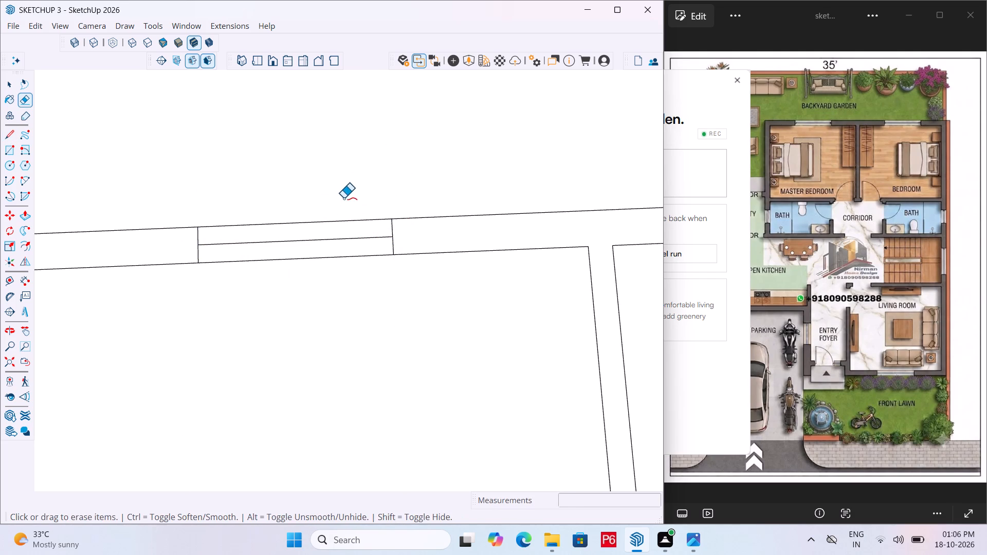
{"action": "key", "text": "ctrl+s"}
{"action": "key", "text": "ctrl+s"}
{"action": "key", "text": "ctrl+s"}
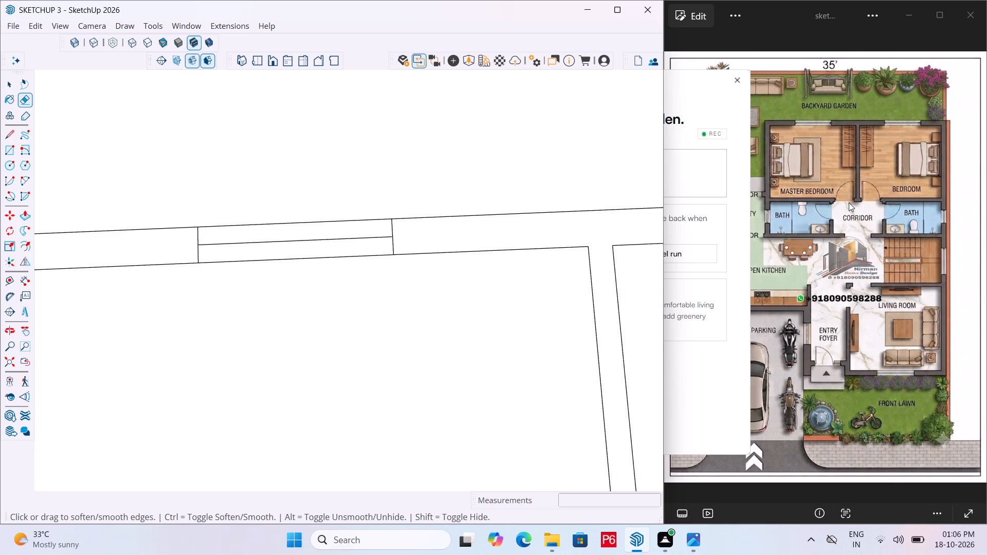
Switch to the reference floor plan image and bring it fully into view.
{"action": "left_click", "coordinate": [849, 202]}
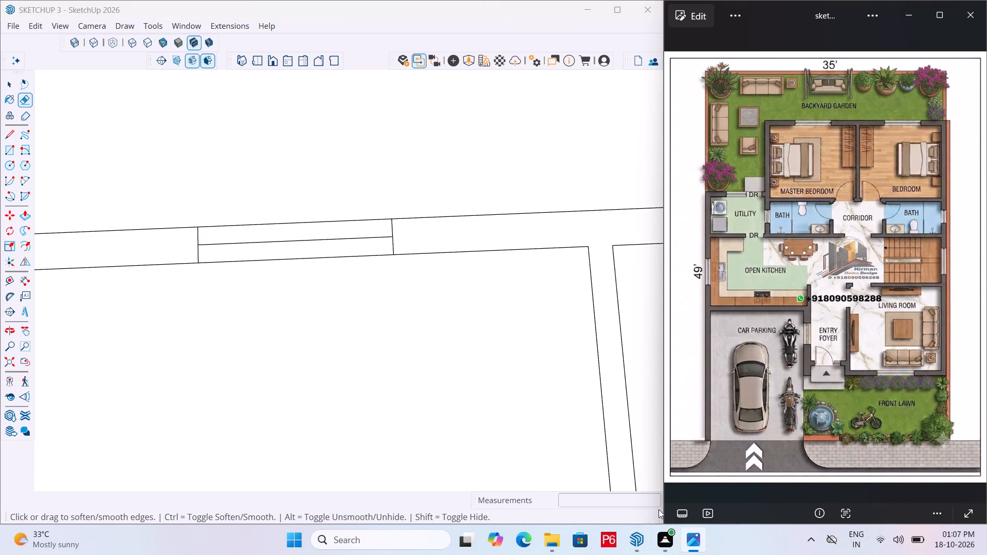
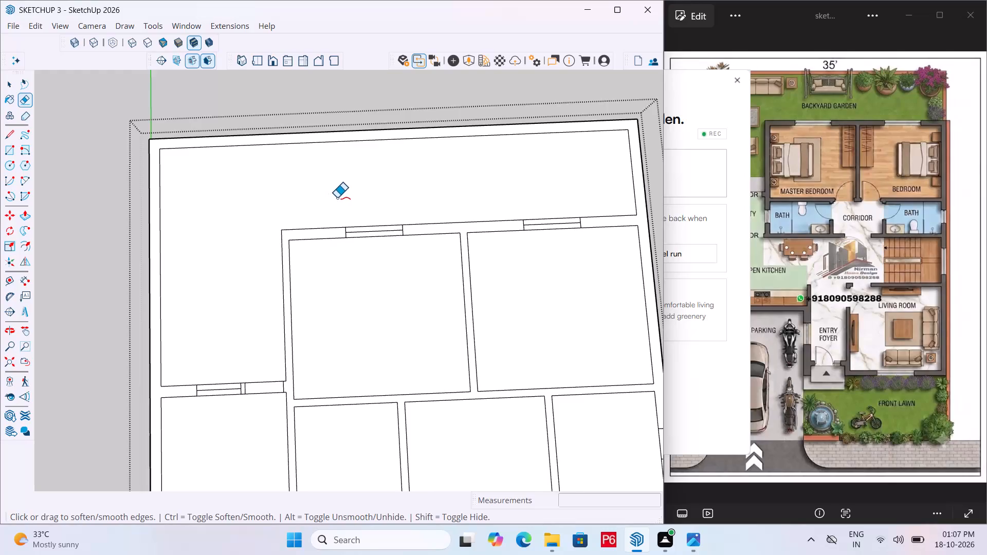
Draw a line straight across the wall between the utility and the adjoining bath, at the middle of the bath's side.
{"action": "scroll", "coordinate": [337, 198], "scroll_direction": "down", "scroll_amount": 1}
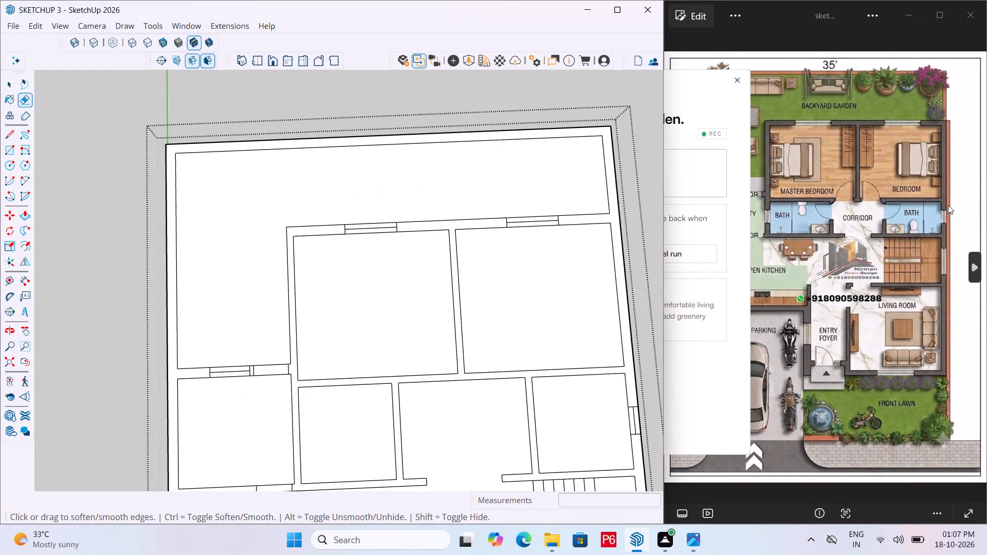
{"action": "left_click", "coordinate": [884, 207]}
{"action": "scroll", "coordinate": [430, 258], "scroll_direction": "down", "scroll_amount": 6}
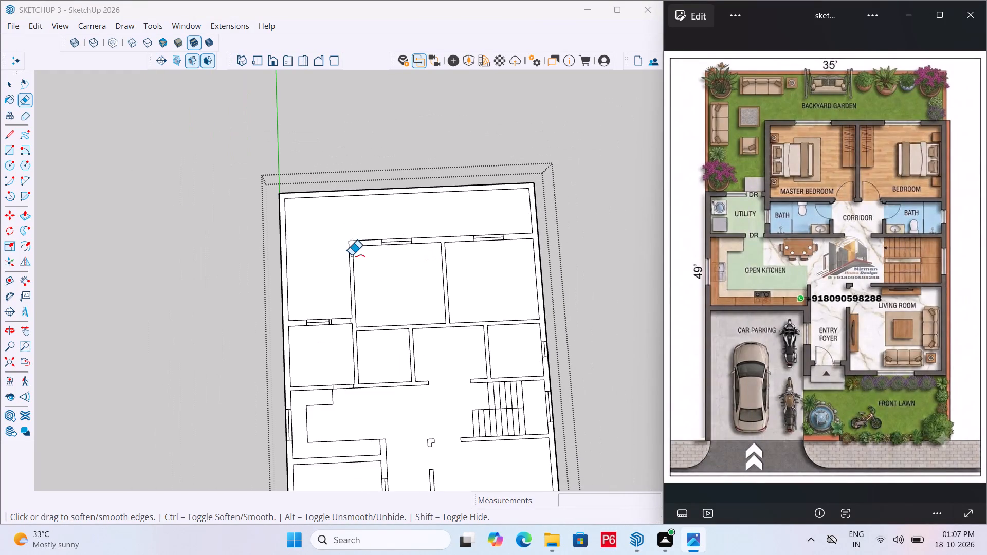
{"action": "scroll", "coordinate": [336, 255], "scroll_direction": "down", "scroll_amount": 2}
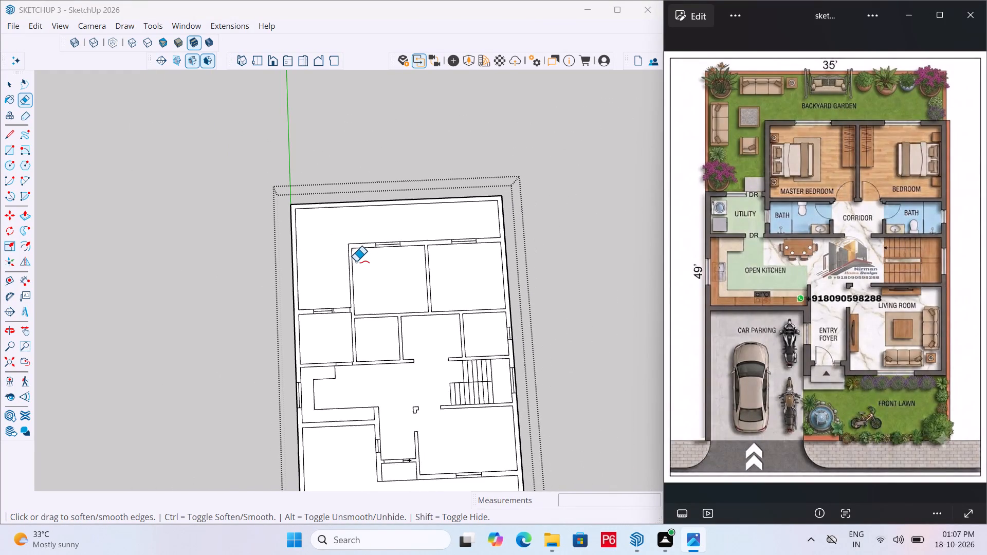
{"action": "scroll", "coordinate": [356, 262], "scroll_direction": "down", "scroll_amount": 1}
{"action": "scroll", "coordinate": [344, 373], "scroll_direction": "up", "scroll_amount": 16}
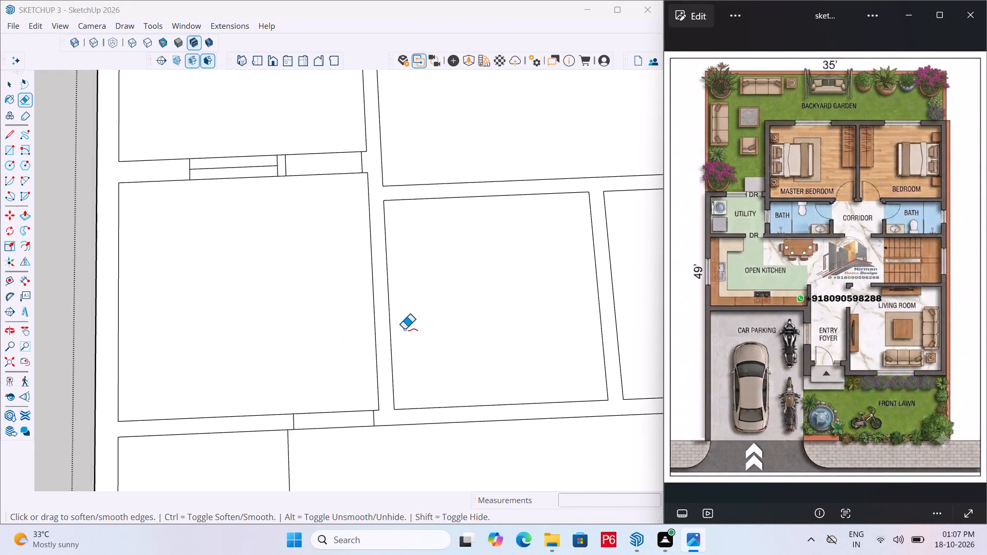
{"action": "key", "text": "l"}
{"action": "key", "text": "l"}
{"action": "type", "text": "LHG"}
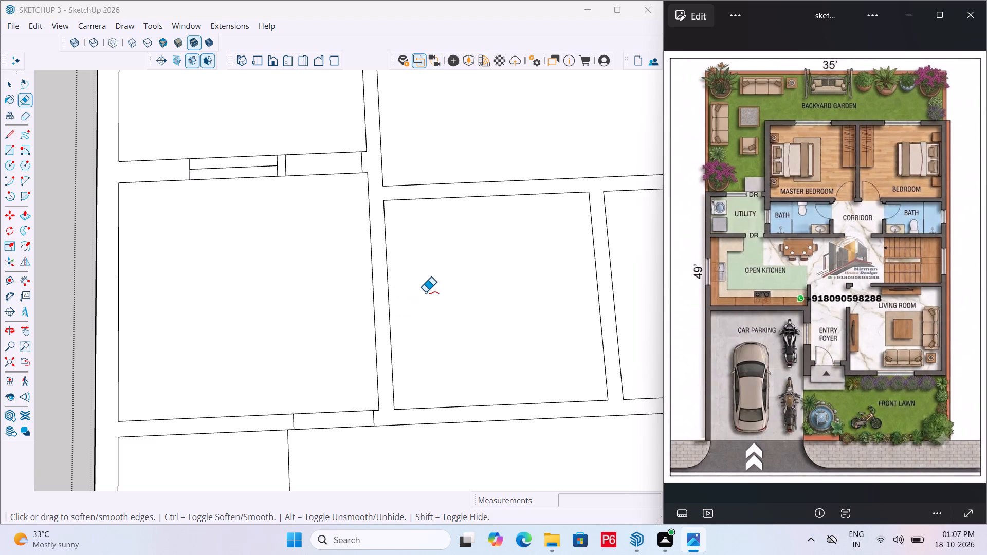
{"action": "left_click", "coordinate": [425, 292]}
{"action": "left_click", "coordinate": [441, 288]}
{"action": "left_click_drag", "start_coordinate": [426, 299], "coordinate": [465, 294]}
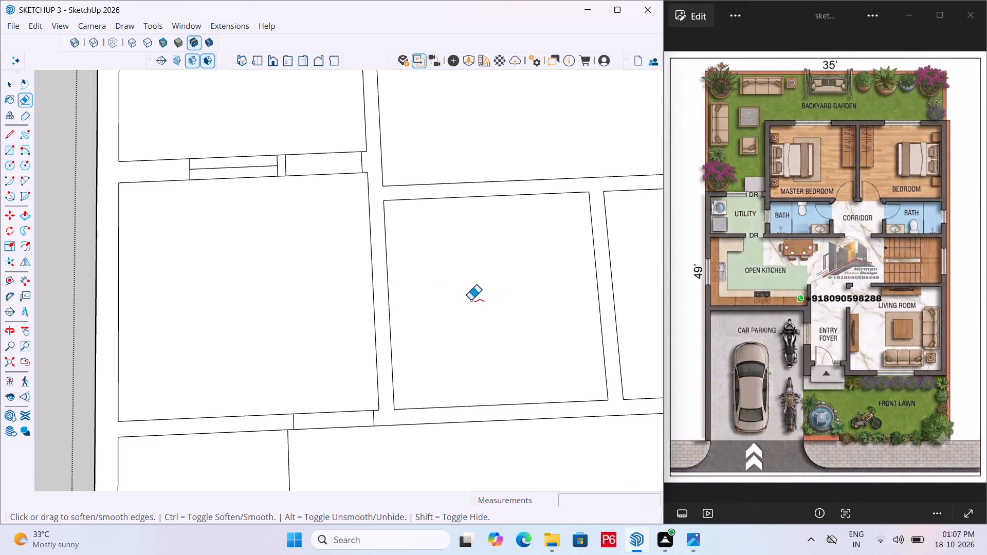
{"action": "key", "text": "l"}
{"action": "left_click", "coordinate": [391, 307]}
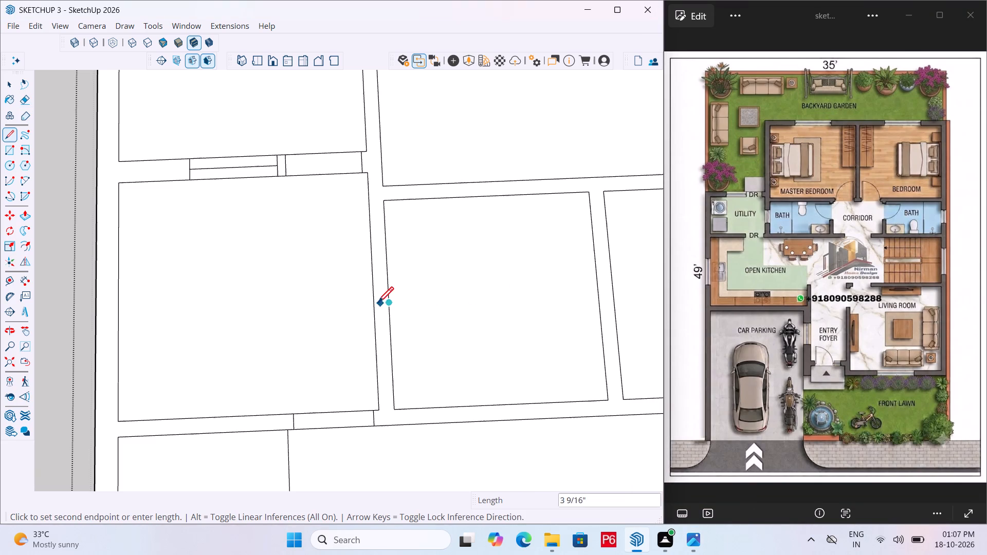
{"action": "left_click", "coordinate": [376, 304]}
Place two parallel guides, 1' to either side of the middle line in the utility–bath wall.
{"action": "scroll", "coordinate": [369, 310], "scroll_direction": "up", "scroll_amount": 4}
{"action": "key", "text": "t"}
{"action": "left_click", "coordinate": [388, 299]}
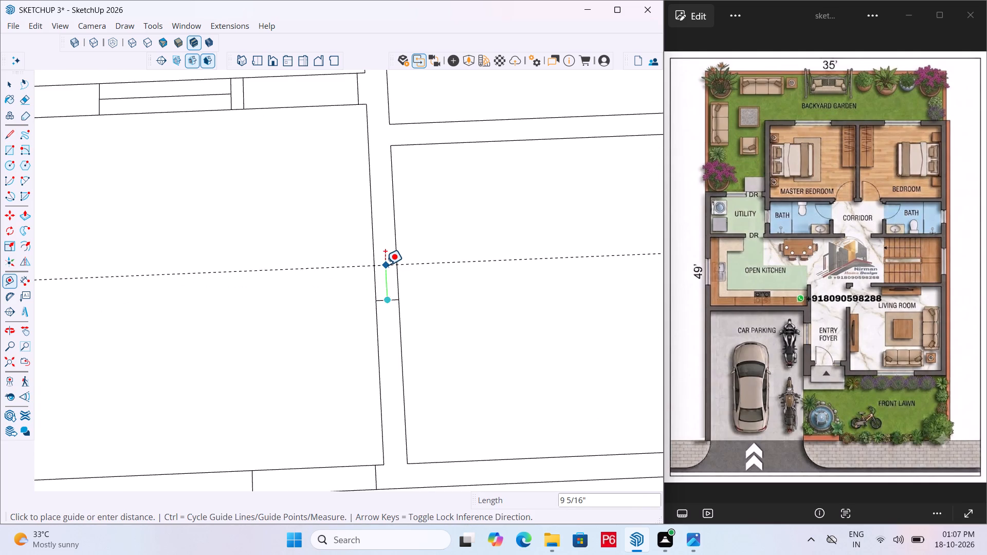
{"action": "key", "text": "1"}
{"action": "key", "text": "apostrophe"}
{"action": "key", "text": "Return"}
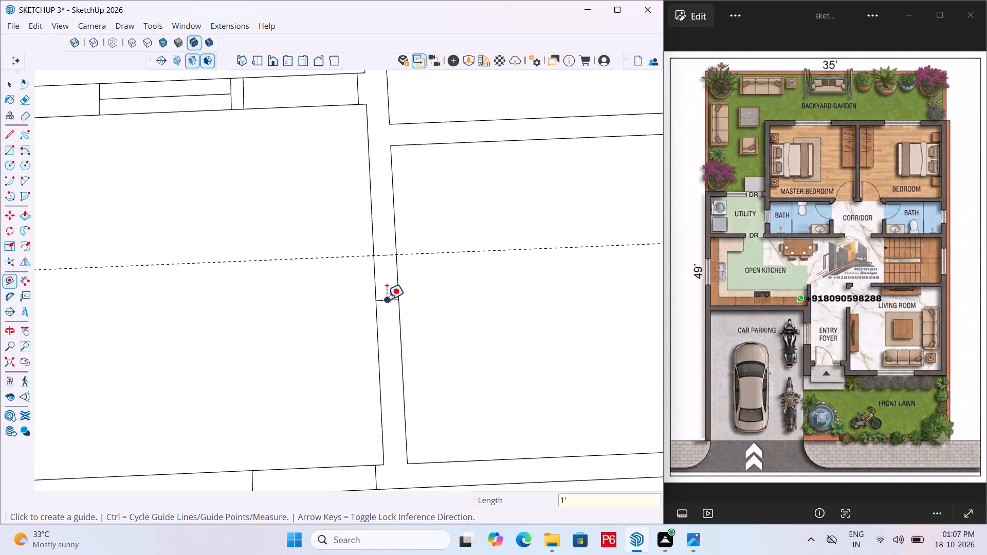
{"action": "left_click", "coordinate": [391, 299]}
{"action": "key", "text": "1"}
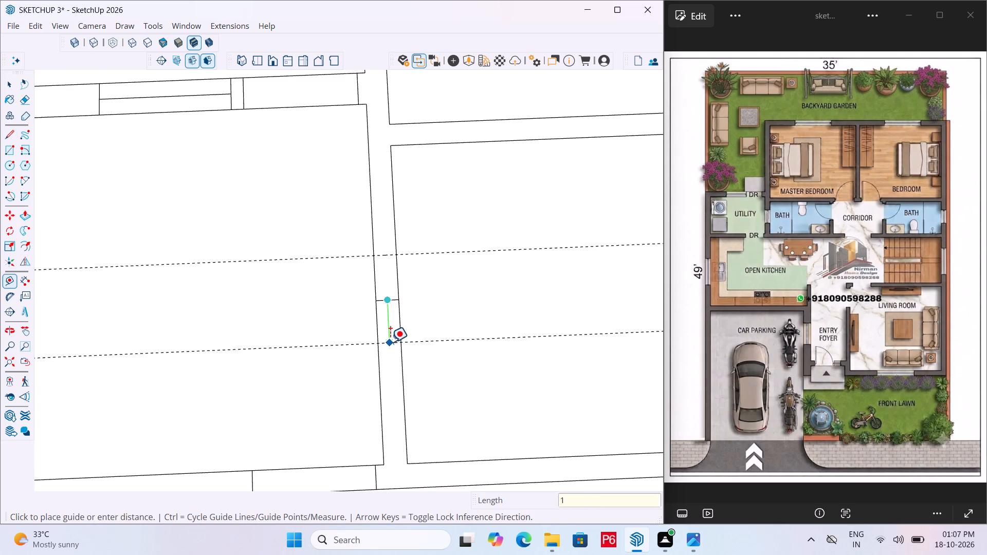
{"action": "key", "text": "apostrophe"}
{"action": "key", "text": "Return"}
Draw the two side lines of the bath window across the wall thickness, along the two guides.
{"action": "key", "text": "l"}
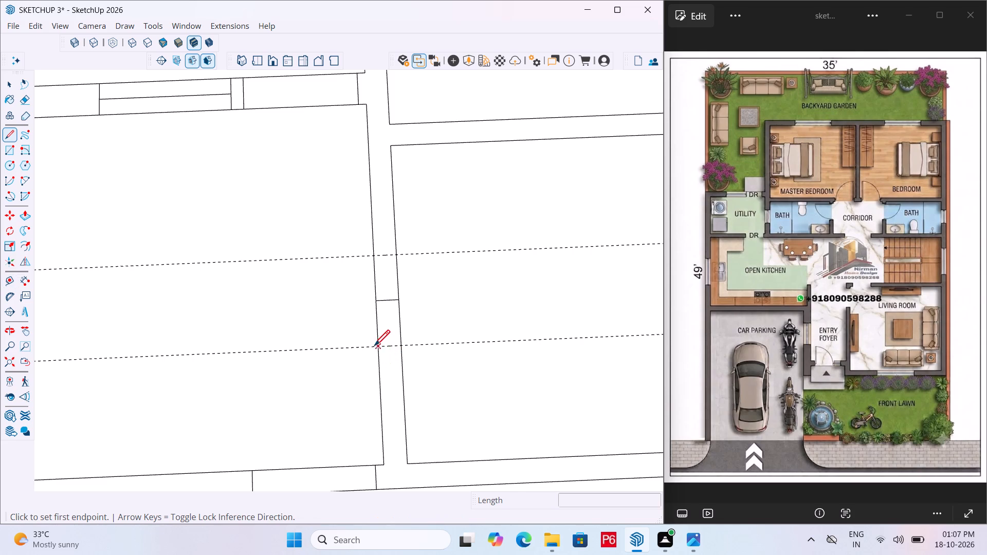
{"action": "left_click", "coordinate": [375, 345]}
{"action": "left_click", "coordinate": [400, 345]}
{"action": "key", "text": "space"}
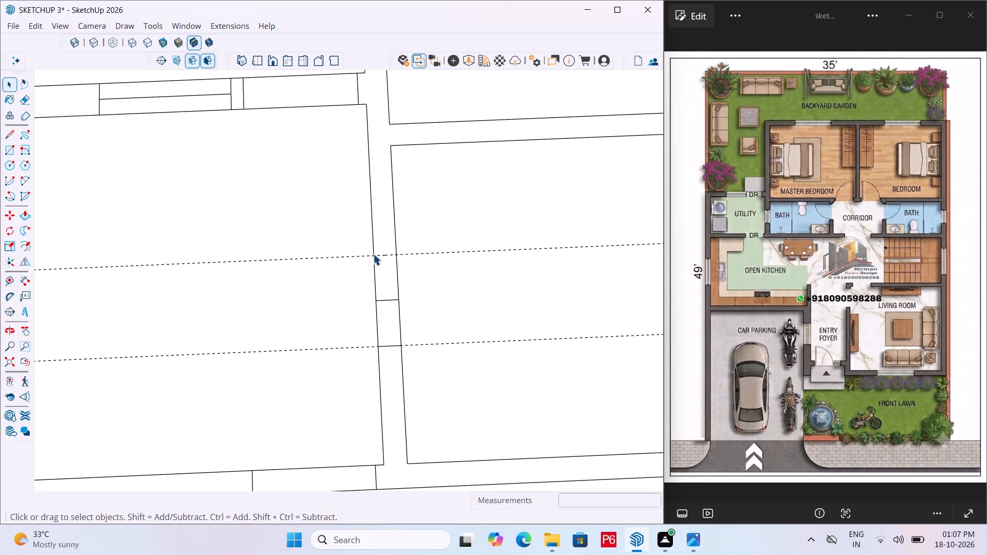
{"action": "key", "text": "l"}
{"action": "left_click", "coordinate": [374, 253]}
{"action": "left_click", "coordinate": [397, 252]}
{"action": "key", "text": "space"}
Erase both guides and the middle line across the wall, keeping the bath window's two side lines.
{"action": "key", "text": "e"}
{"action": "left_click_drag", "start_coordinate": [433, 247], "coordinate": [448, 356]}
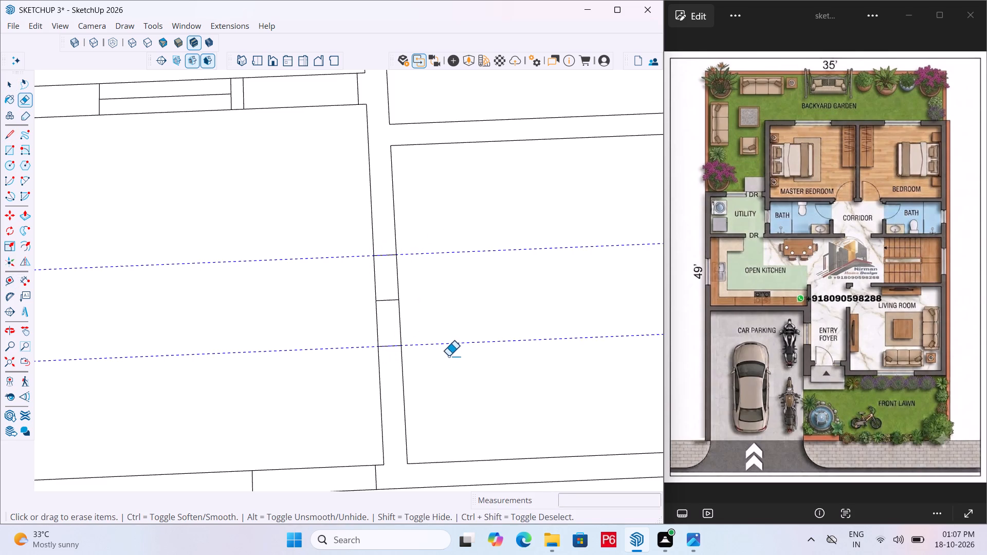
{"action": "left_click_drag", "start_coordinate": [448, 356], "coordinate": [448, 344]}
{"action": "left_click", "coordinate": [390, 300]}
Draw the bath window's 2' centre line between the midpoints of its two side lines.
{"action": "key", "text": "l"}
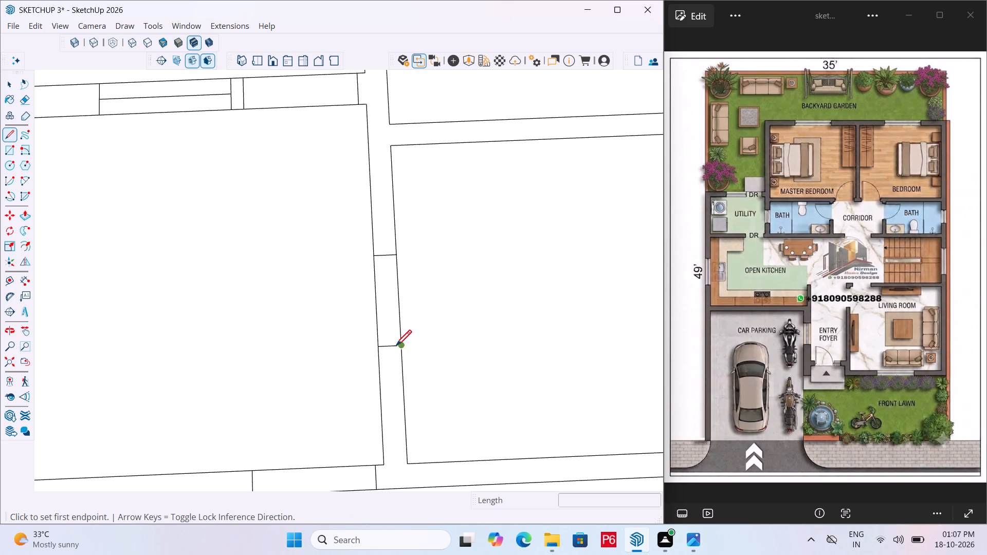
{"action": "left_click_drag", "start_coordinate": [390, 346], "coordinate": [392, 334]}
{"action": "left_click", "coordinate": [384, 256]}
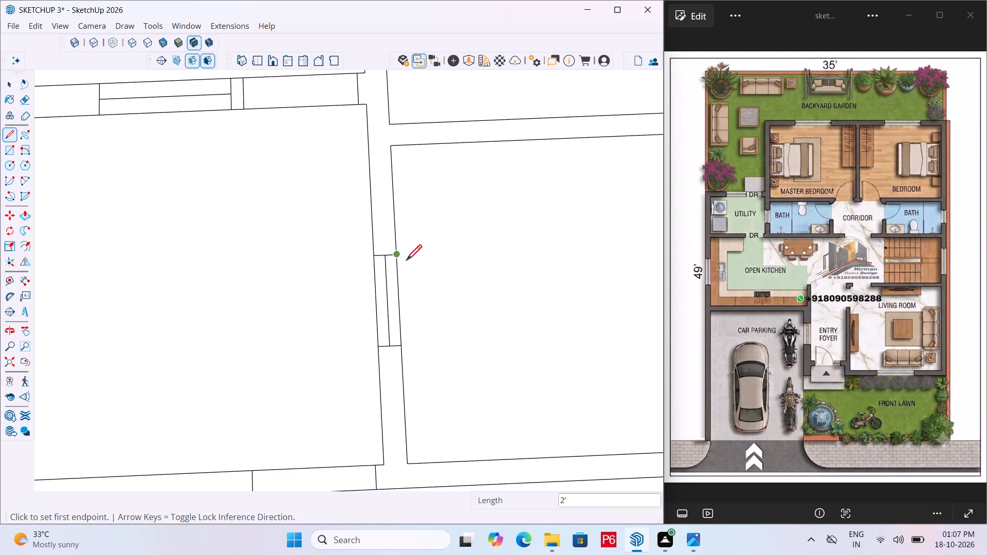
{"action": "key", "text": "space"}
Place two parallel guides, 3" to either side of the line dividing the two flights of the staircase.
{"action": "scroll", "coordinate": [371, 275], "scroll_direction": "down", "scroll_amount": 11}
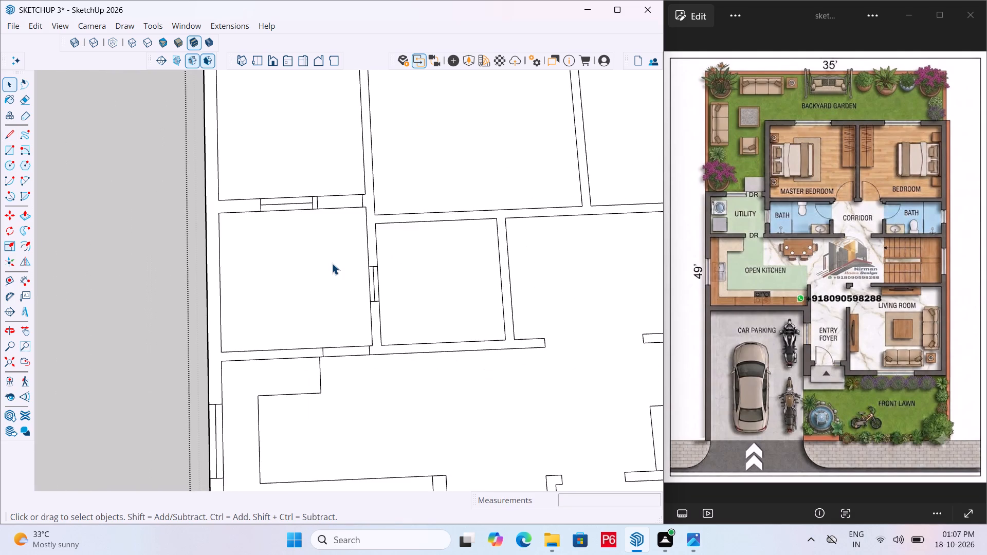
{"action": "scroll", "coordinate": [332, 263], "scroll_direction": "down", "scroll_amount": 6}
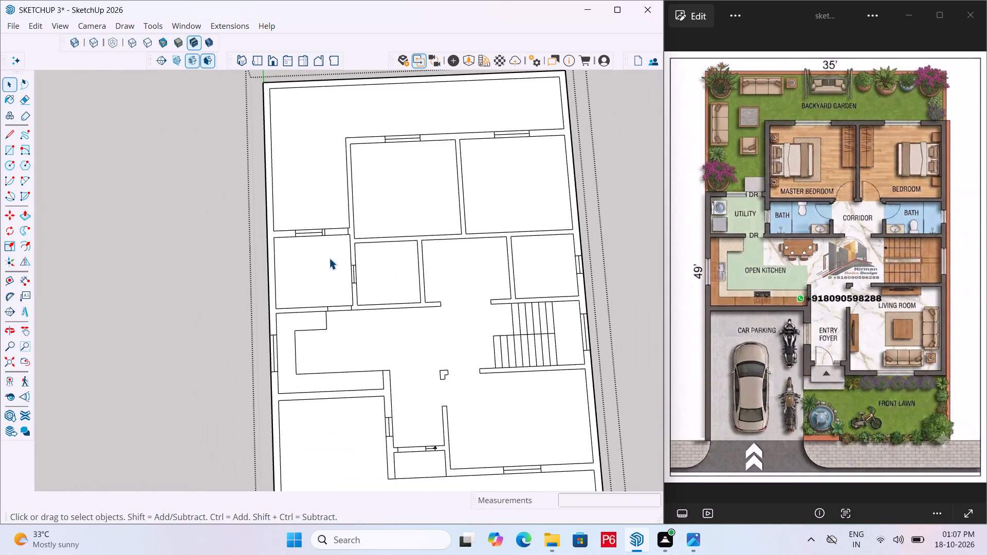
{"action": "scroll", "coordinate": [329, 258], "scroll_direction": "down", "scroll_amount": 1}
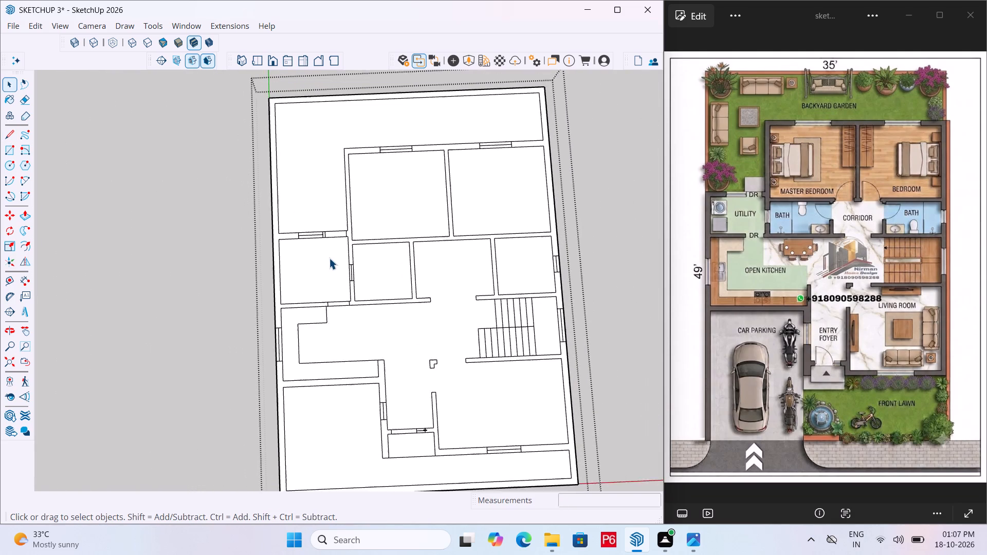
{"action": "scroll", "coordinate": [329, 258], "scroll_direction": "down", "scroll_amount": 1}
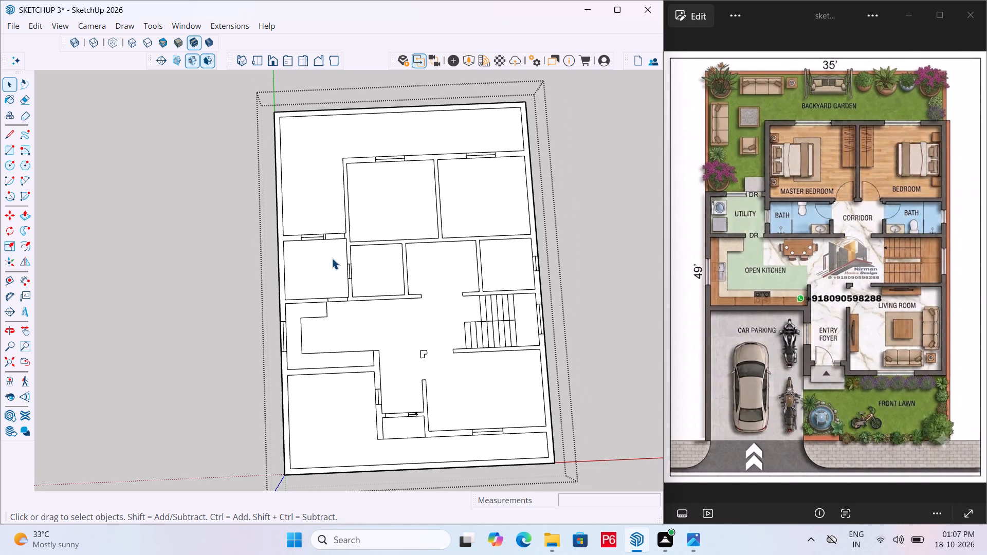
{"action": "scroll", "coordinate": [510, 342], "scroll_direction": "up", "scroll_amount": 8}
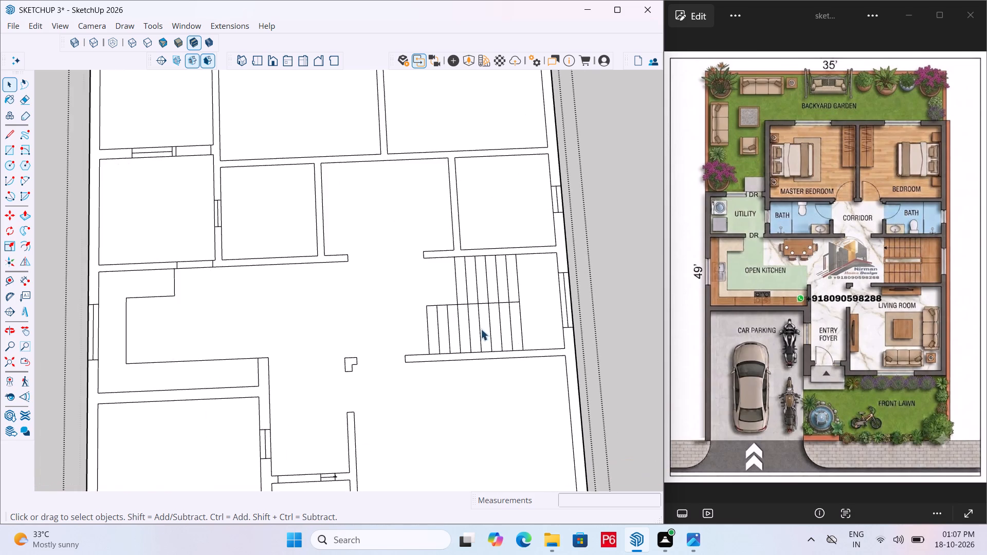
{"action": "scroll", "coordinate": [481, 329], "scroll_direction": "up", "scroll_amount": 4}
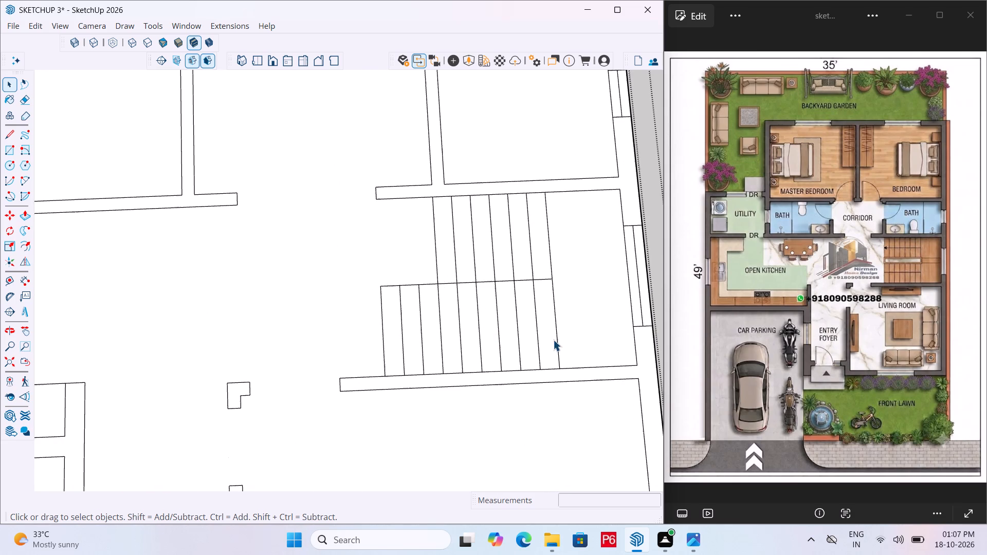
{"action": "left_click", "coordinate": [520, 279]}
{"action": "scroll", "coordinate": [521, 280], "scroll_direction": "up", "scroll_amount": 2}
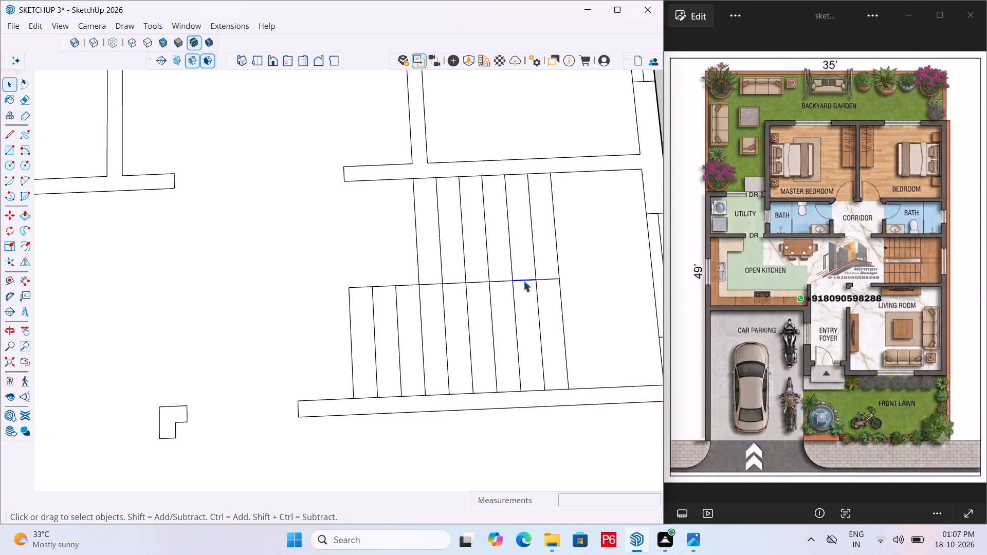
{"action": "key", "text": "t"}
{"action": "left_click", "coordinate": [546, 279]}
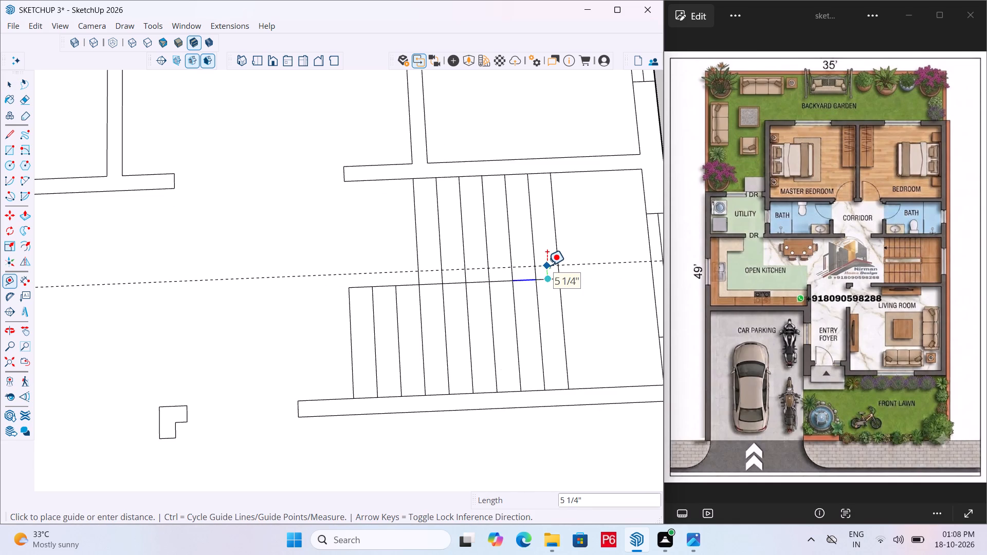
{"action": "type", "text": "3\""}
{"action": "key", "text": "Return"}
{"action": "left_click", "coordinate": [551, 280]}
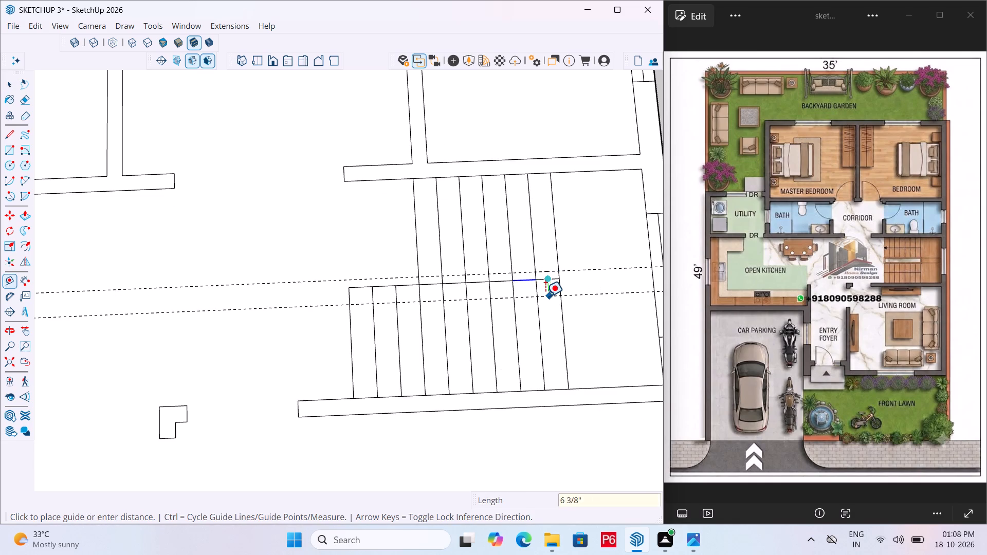
{"action": "key", "text": "3"}
{"action": "key", "text": "shift+quotedbl"}
{"action": "key", "text": "Return"}
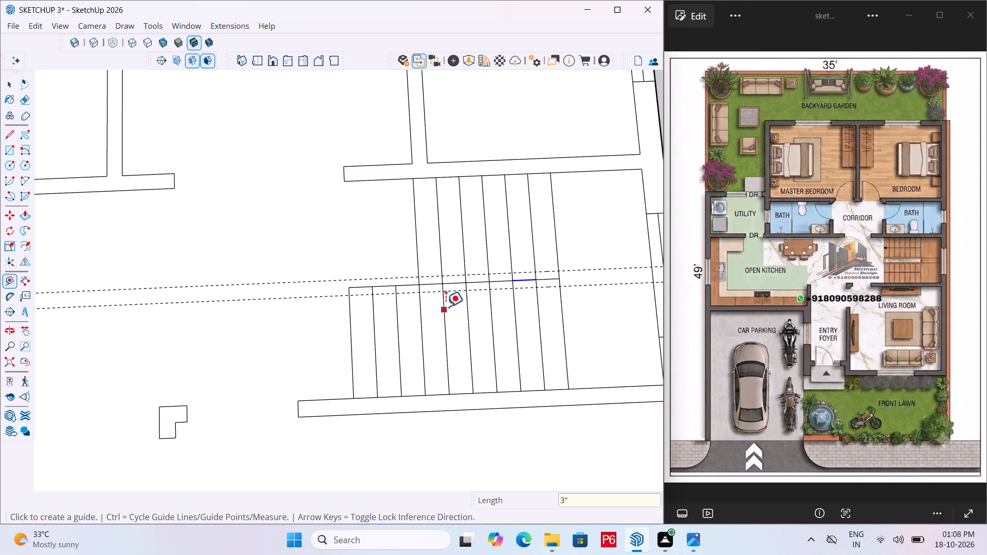
{"action": "scroll", "coordinate": [458, 298], "scroll_direction": "up", "scroll_amount": 4}
{"action": "key", "text": "Escape"}
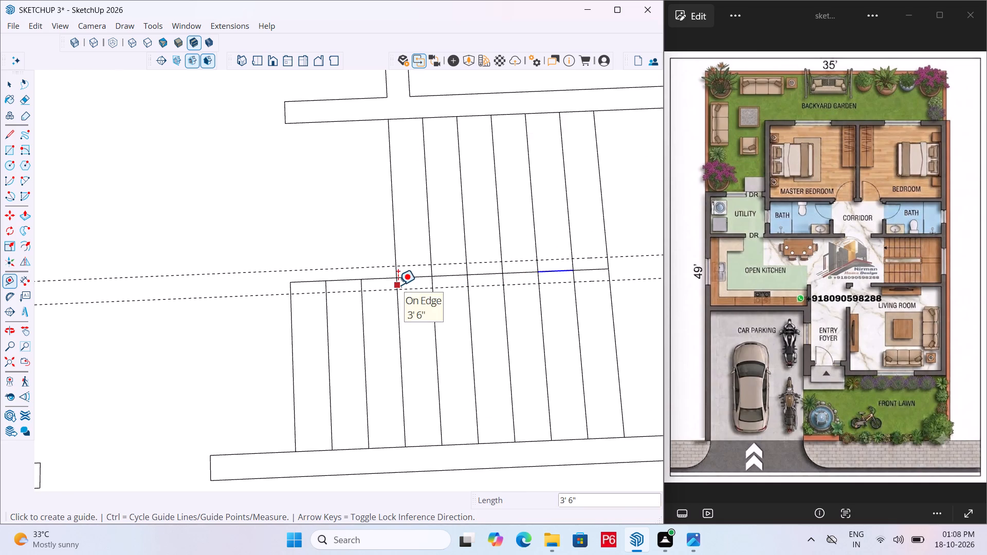
Erase the four segments of the staircase's dividing line nearest the landing, between the two guides.
{"action": "key", "text": "e"}
{"action": "left_click", "coordinate": [594, 268]}
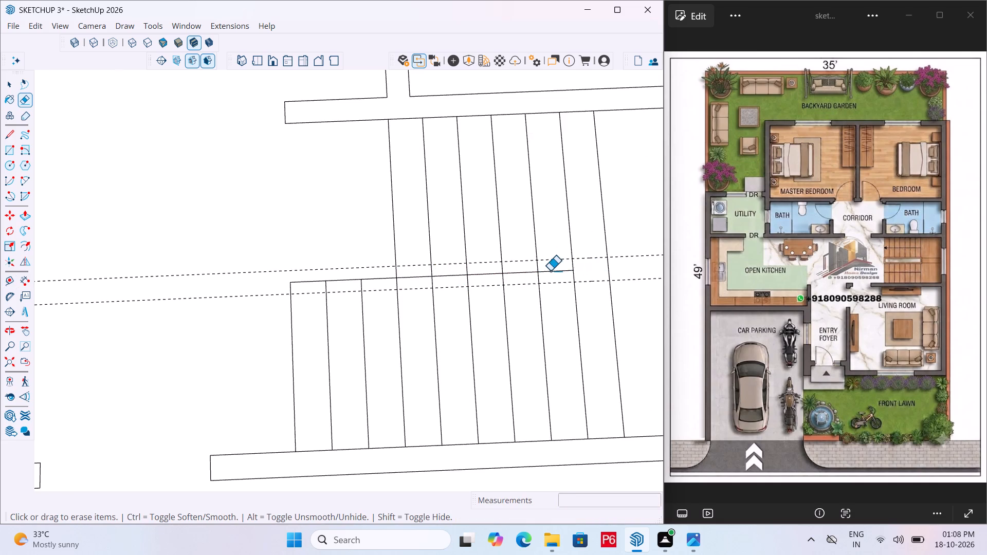
{"action": "left_click_drag", "start_coordinate": [550, 271], "coordinate": [545, 271]}
{"action": "left_click", "coordinate": [517, 271]}
{"action": "left_click_drag", "start_coordinate": [487, 272], "coordinate": [481, 274]}
{"action": "left_click_drag", "start_coordinate": [522, 273], "coordinate": [517, 273]}
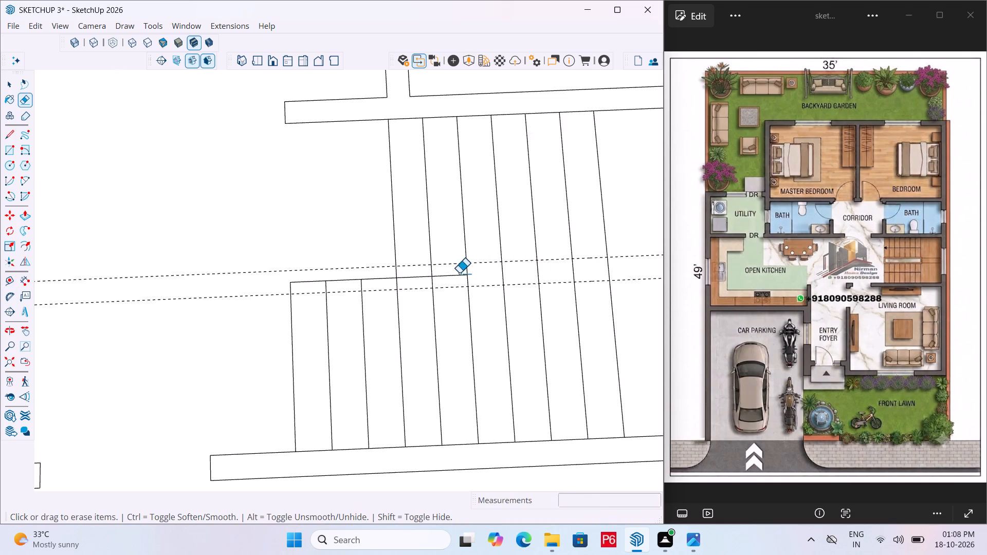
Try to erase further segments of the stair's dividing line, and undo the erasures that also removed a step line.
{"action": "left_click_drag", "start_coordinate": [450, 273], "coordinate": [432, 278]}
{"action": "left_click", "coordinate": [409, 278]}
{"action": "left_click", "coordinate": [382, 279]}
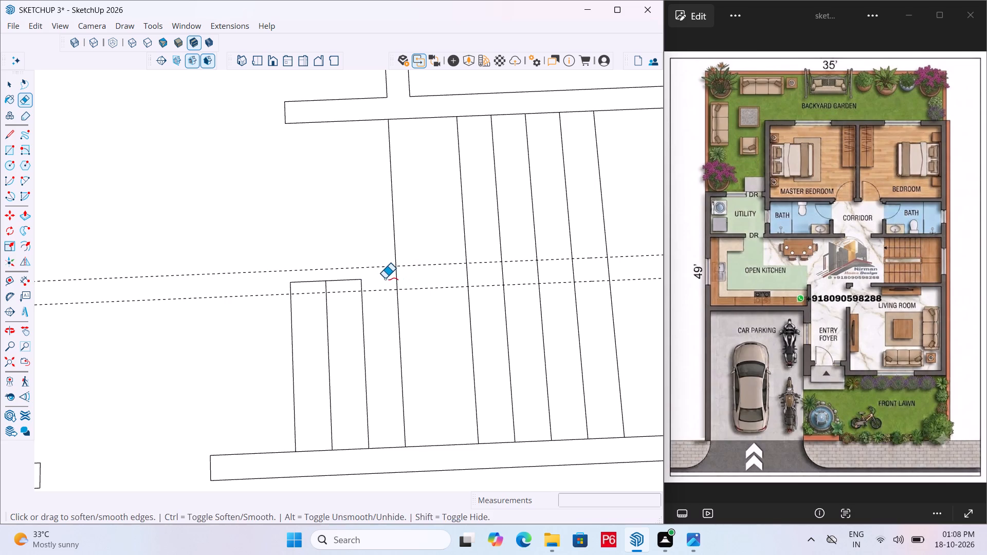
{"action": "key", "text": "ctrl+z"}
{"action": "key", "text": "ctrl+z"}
Erase the remaining segments of the stair's dividing line, out to the first step of the lower flight.
{"action": "left_click_drag", "start_coordinate": [451, 277], "coordinate": [446, 278]}
{"action": "left_click", "coordinate": [419, 279]}
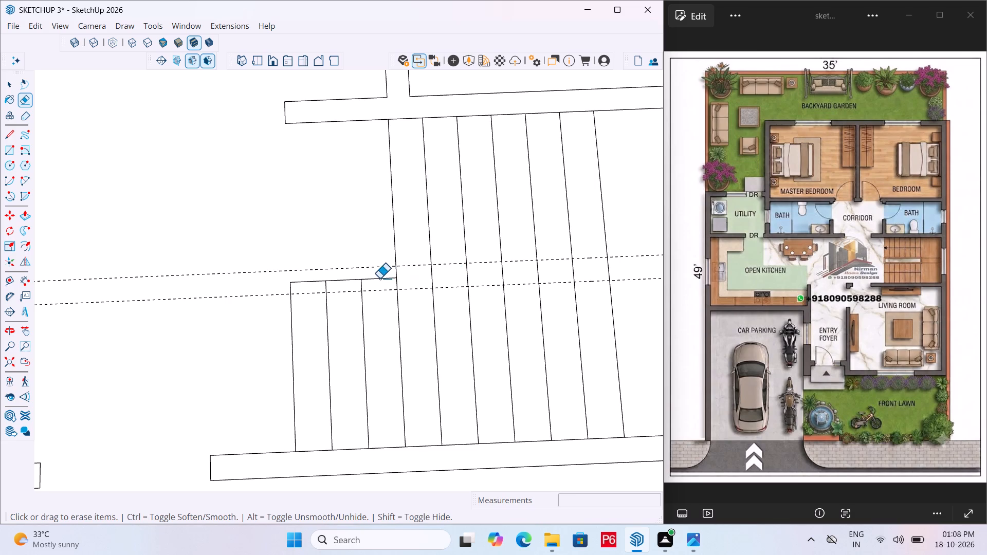
{"action": "left_click", "coordinate": [379, 279]}
{"action": "left_click", "coordinate": [344, 285]}
{"action": "left_click", "coordinate": [341, 281]}
{"action": "left_click", "coordinate": [313, 281]}
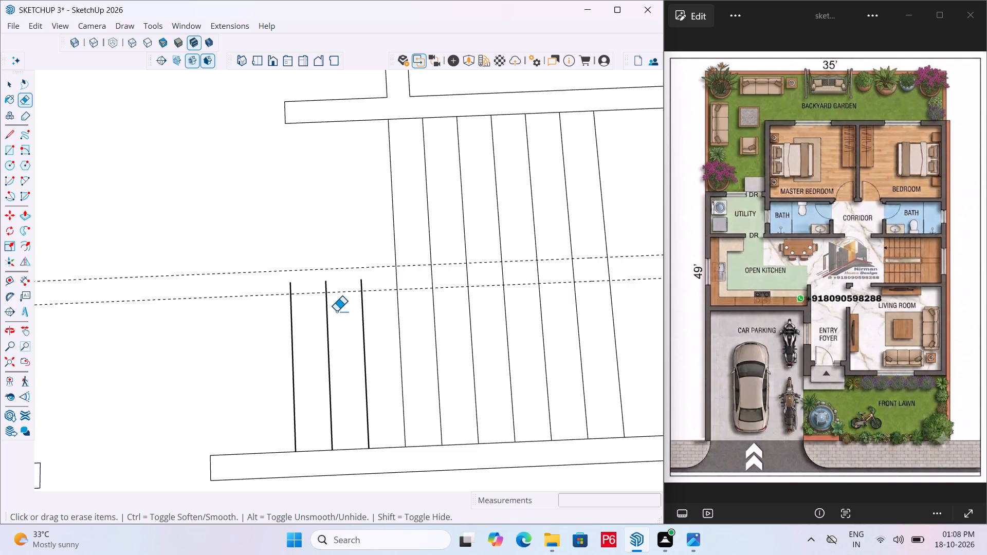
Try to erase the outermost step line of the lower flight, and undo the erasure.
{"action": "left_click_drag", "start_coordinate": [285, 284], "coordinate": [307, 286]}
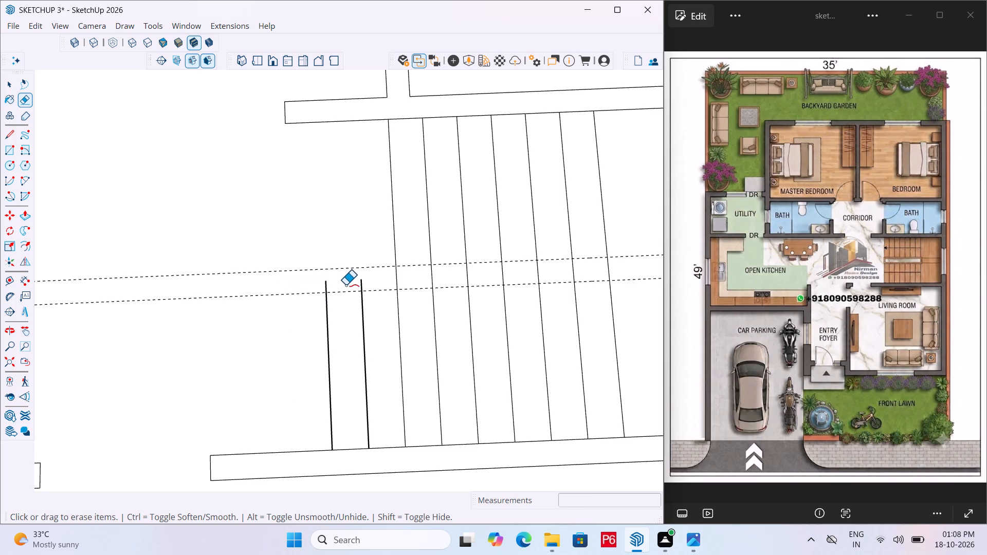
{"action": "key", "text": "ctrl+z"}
Draw the inner edges of both stair flights along the two guides, from each flight's first step to the landing line.
{"action": "key", "text": "l"}
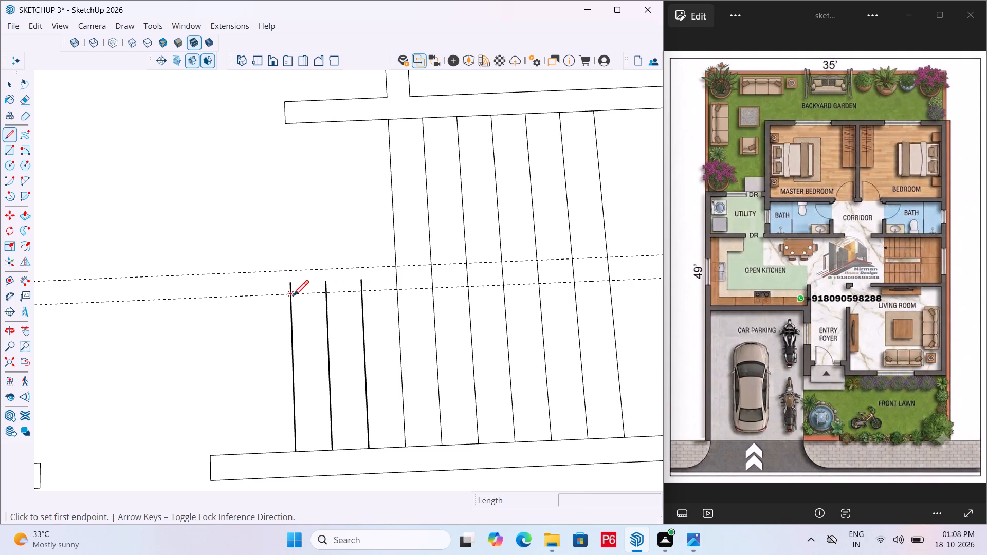
{"action": "left_click", "coordinate": [290, 295]}
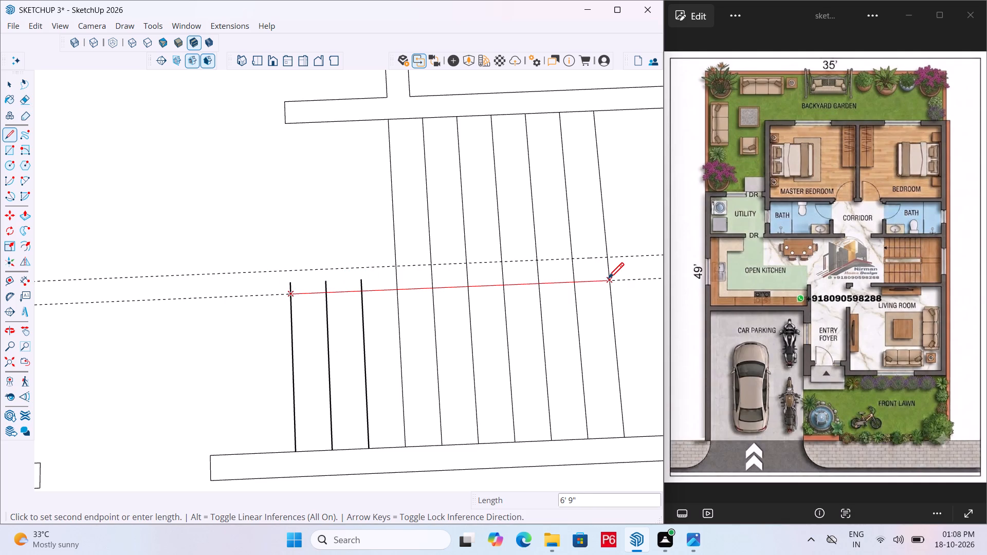
{"action": "left_click", "coordinate": [608, 280]}
{"action": "left_click", "coordinate": [609, 255]}
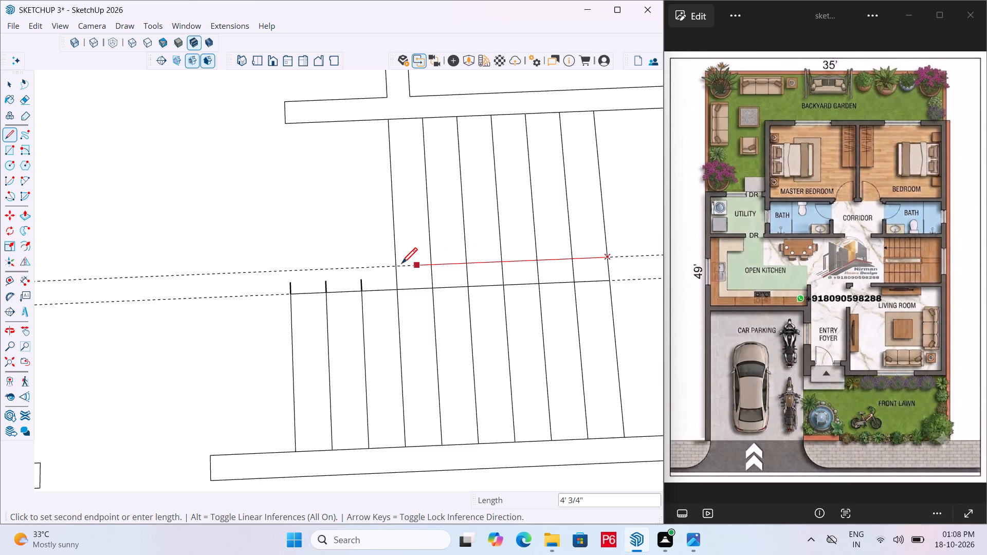
{"action": "left_click", "coordinate": [394, 266]}
{"action": "key", "text": "Escape"}
Erase the guides and the step-line pieces lying in the gap between the two flights.
{"action": "key", "text": "t"}
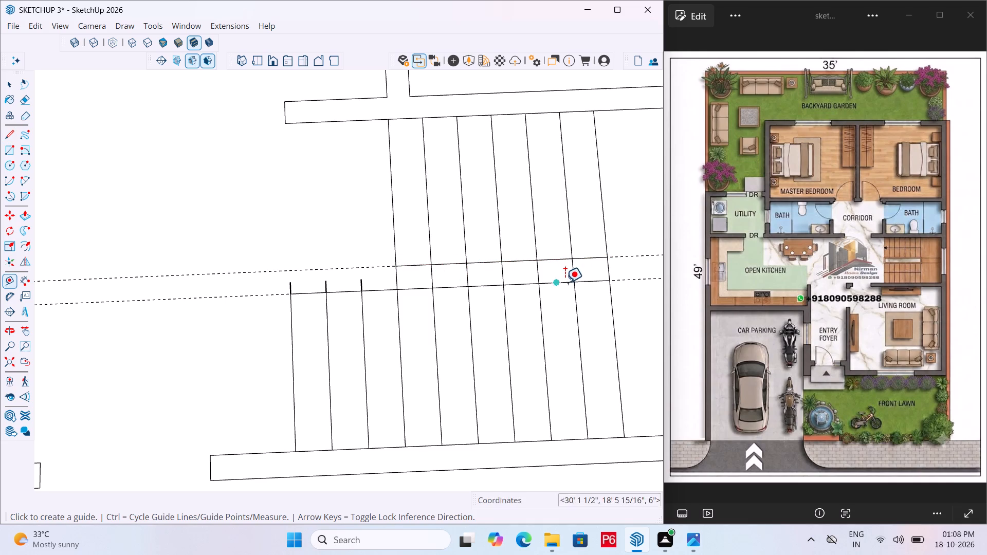
{"action": "type", "text": "RE"}
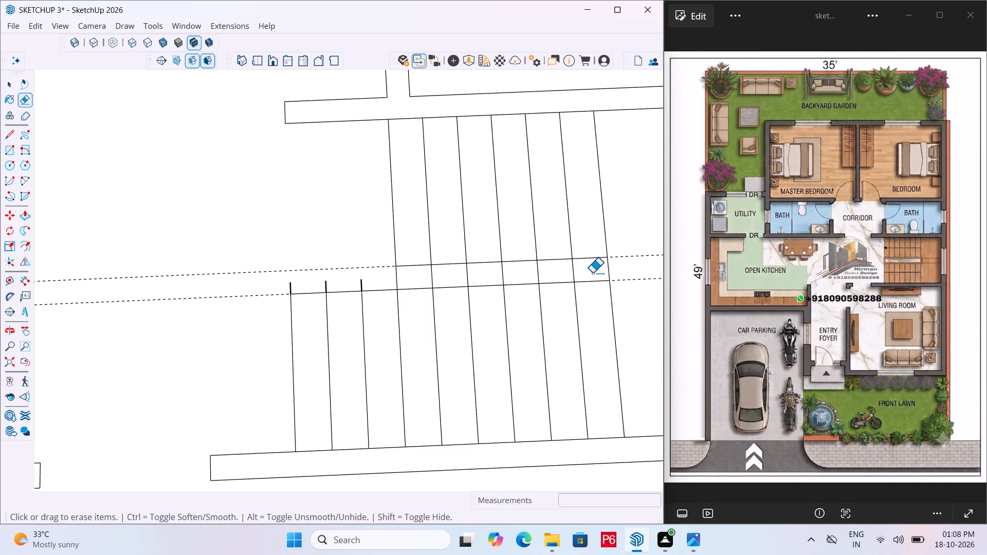
{"action": "left_click_drag", "start_coordinate": [585, 269], "coordinate": [285, 283]}
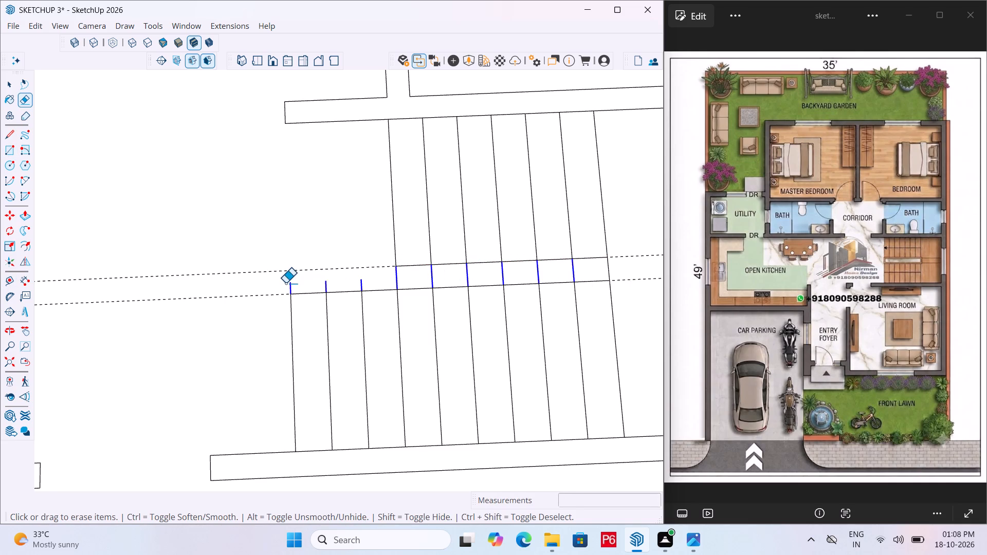
{"action": "left_click_drag", "start_coordinate": [285, 283], "coordinate": [285, 283]}
{"action": "left_click_drag", "start_coordinate": [315, 271], "coordinate": [309, 275]}
{"action": "left_click", "coordinate": [258, 299]}
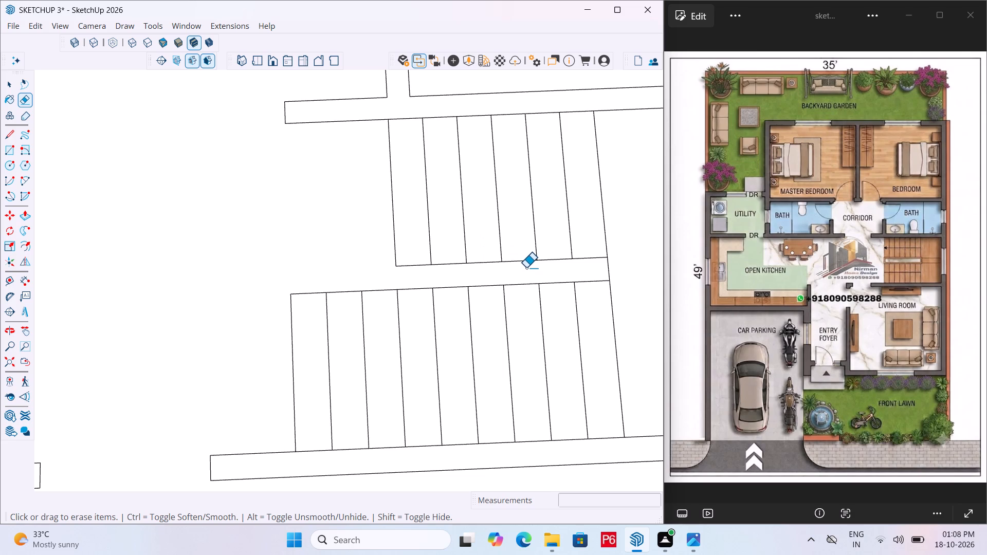
{"action": "key", "text": "e"}
{"action": "key", "text": "Escape"}
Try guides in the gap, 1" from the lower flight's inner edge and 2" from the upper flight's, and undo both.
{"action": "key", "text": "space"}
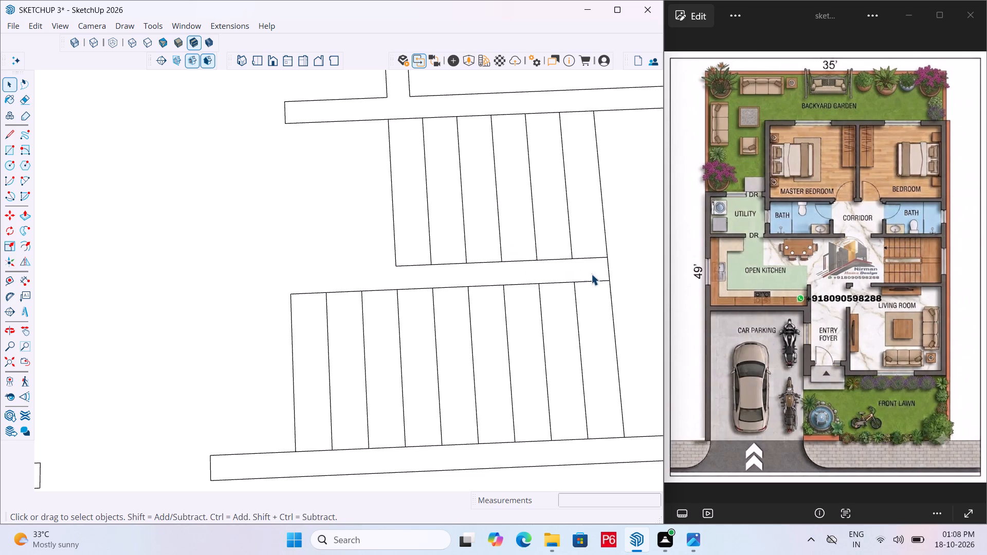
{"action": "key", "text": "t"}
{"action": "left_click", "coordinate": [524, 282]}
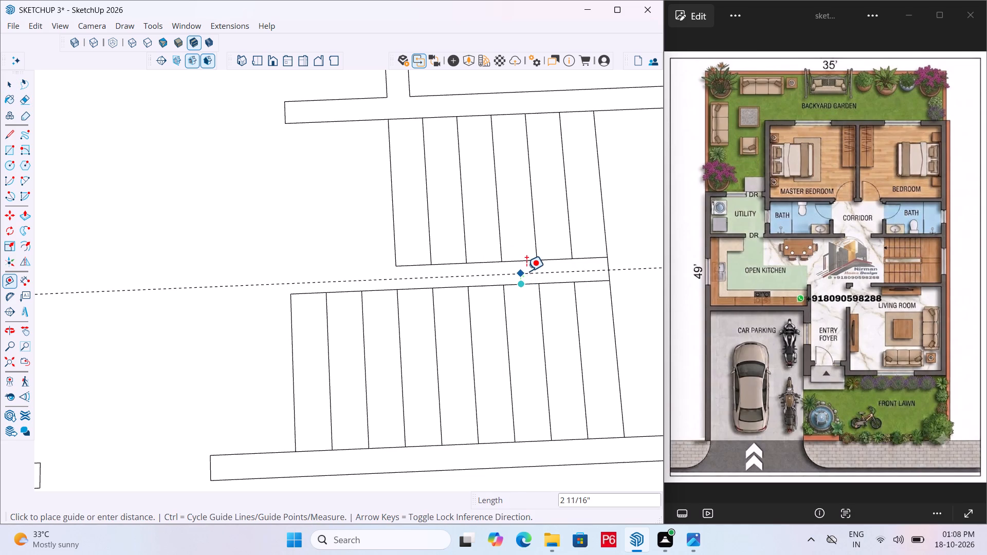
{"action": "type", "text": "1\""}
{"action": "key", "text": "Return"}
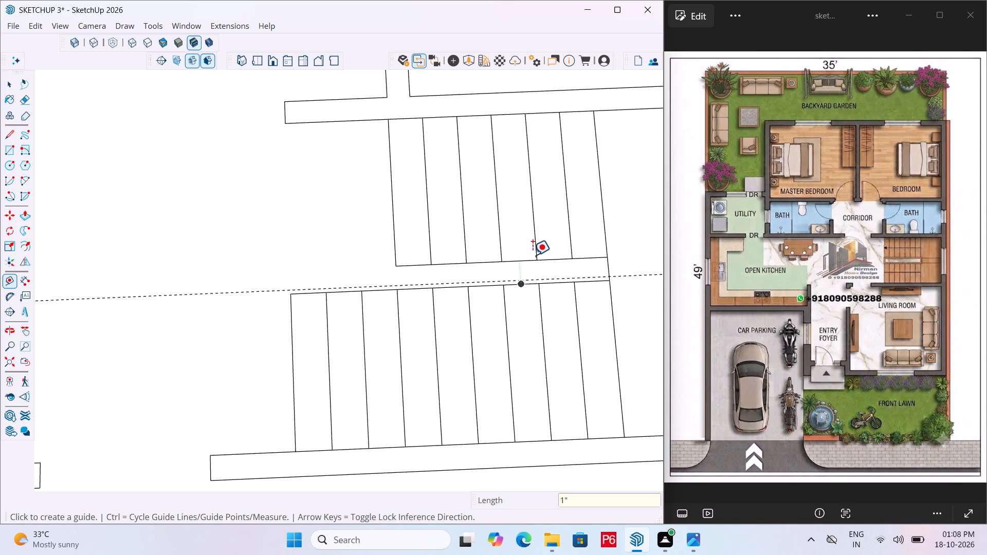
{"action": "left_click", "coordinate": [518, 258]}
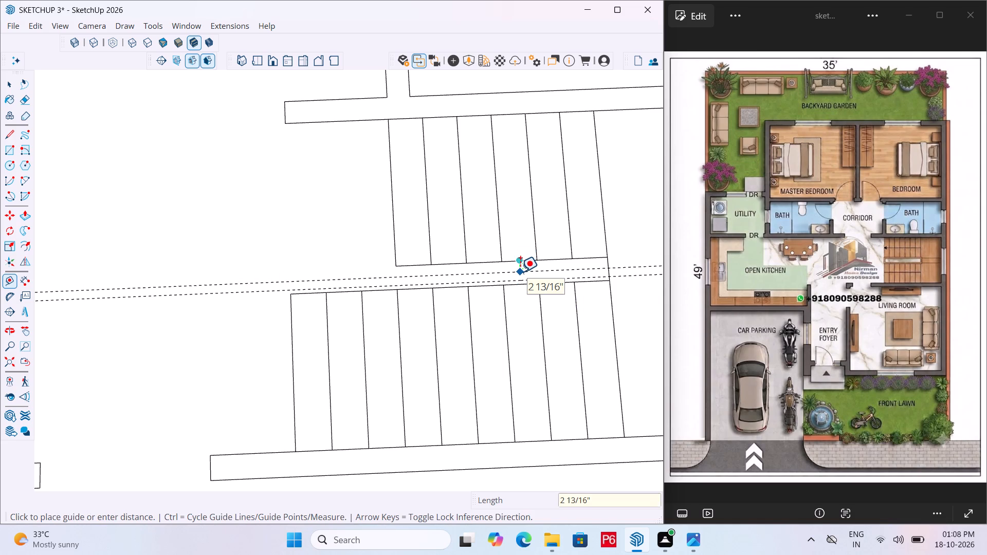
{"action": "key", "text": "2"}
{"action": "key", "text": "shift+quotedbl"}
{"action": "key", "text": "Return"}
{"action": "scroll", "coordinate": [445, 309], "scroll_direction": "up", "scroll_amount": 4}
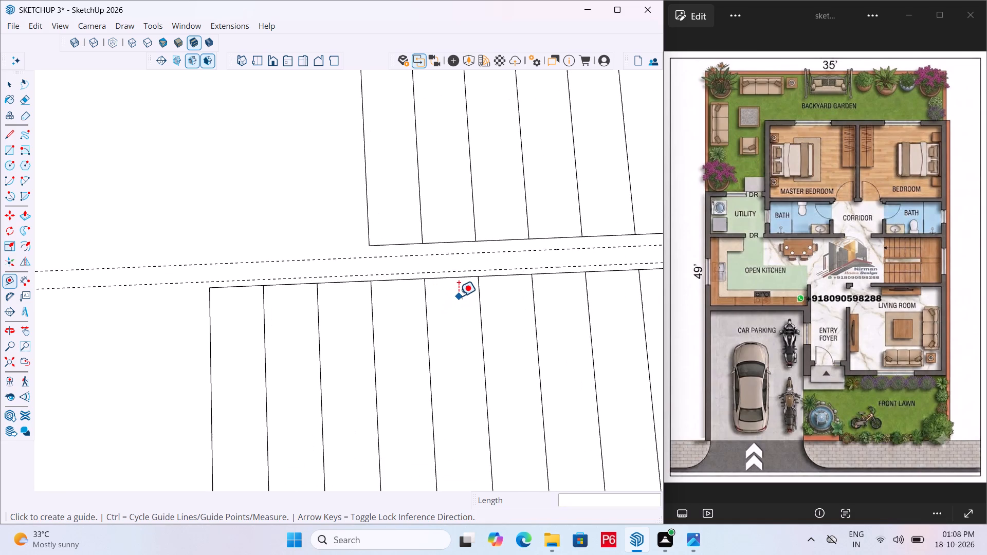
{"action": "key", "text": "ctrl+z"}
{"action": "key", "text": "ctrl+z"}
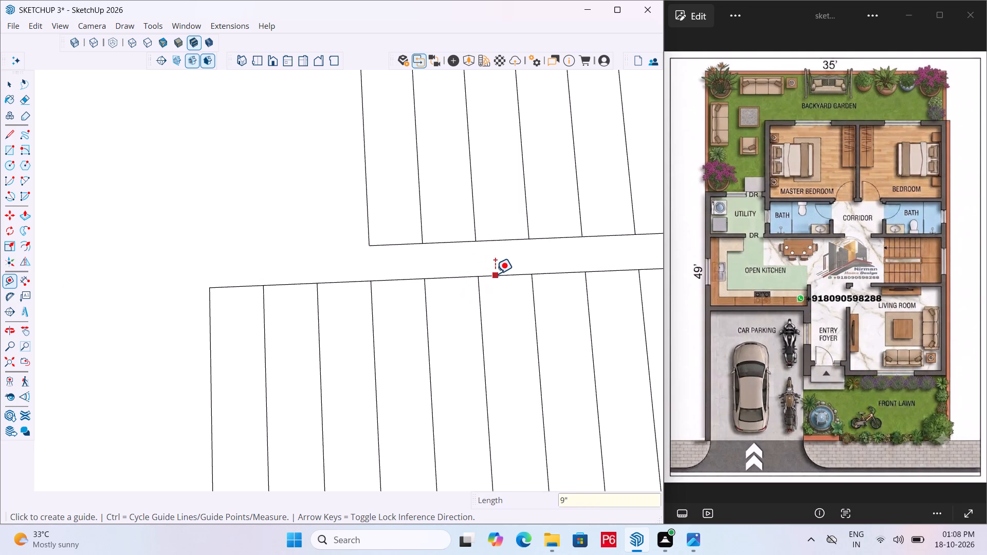
Place two guides in the gap, each offset 2" from the inner edge of its stair flight.
{"action": "left_click", "coordinate": [497, 271]}
{"action": "key", "text": "Escape"}
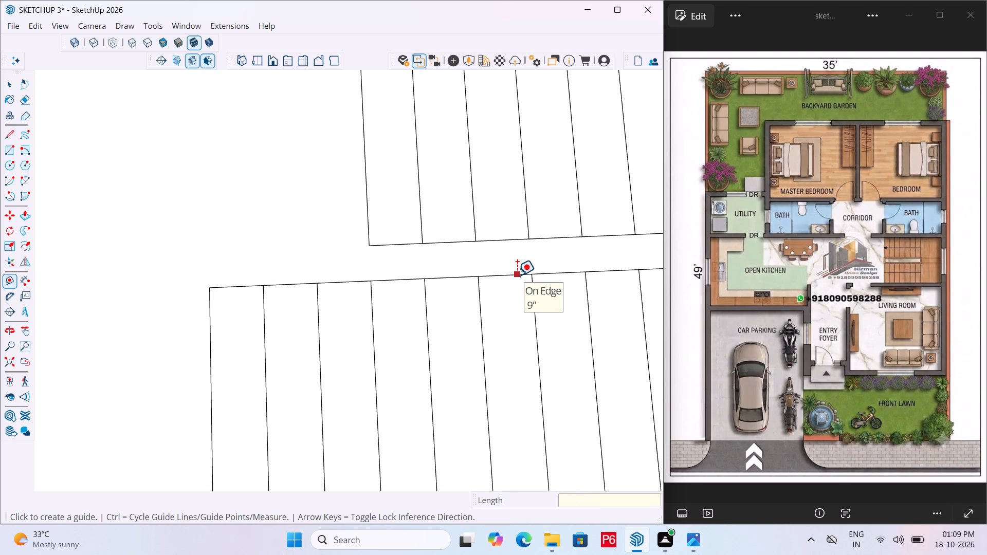
{"action": "left_click", "coordinate": [517, 275]}
{"action": "type", "text": "2\""}
{"action": "key", "text": "Return"}
{"action": "left_click", "coordinate": [500, 240]}
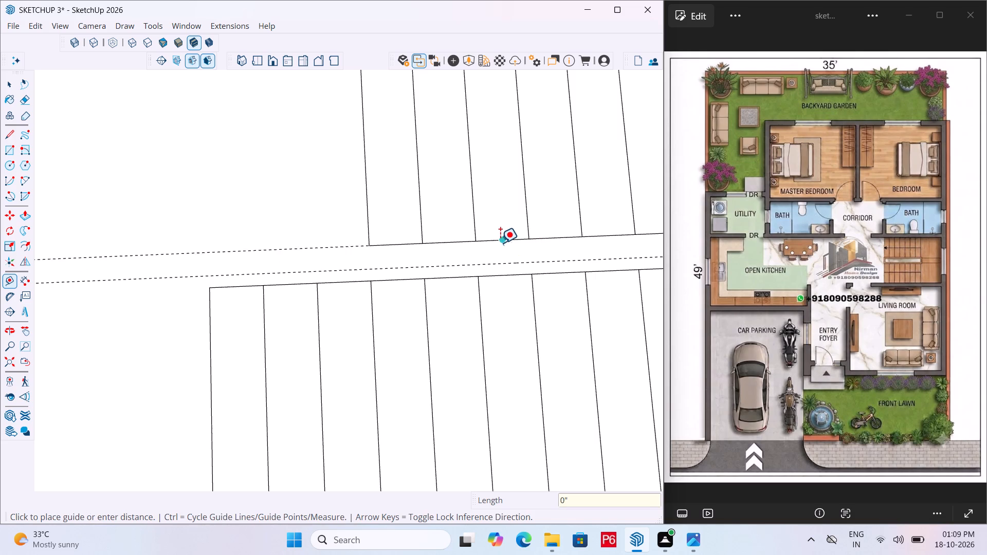
{"action": "type", "text": "2\""}
{"action": "key", "text": "Return"}
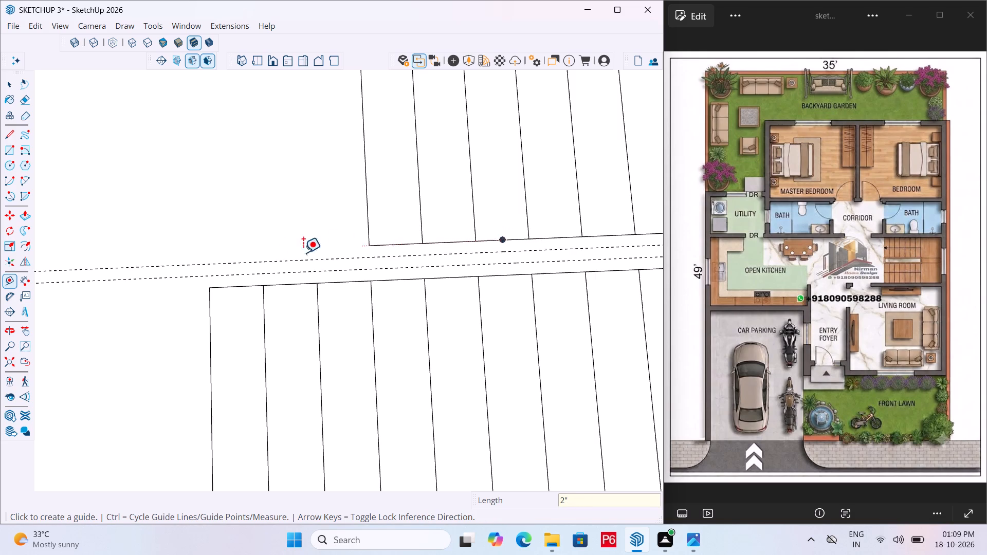
Place a guide 2" from the landing line, on the side of the stair steps.
{"action": "scroll", "coordinate": [290, 255], "scroll_direction": "down", "scroll_amount": 4}
{"action": "scroll", "coordinate": [562, 245], "scroll_direction": "up", "scroll_amount": 5}
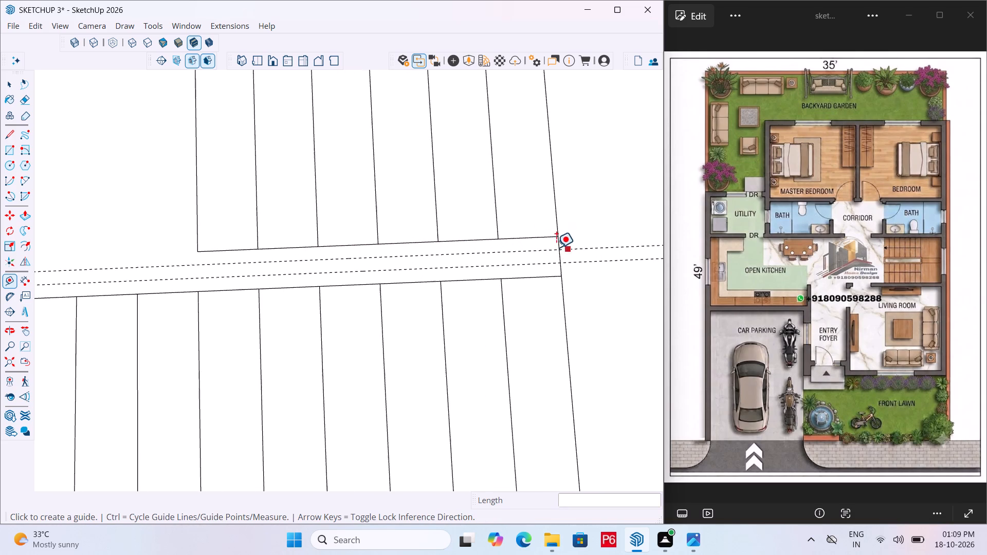
{"action": "scroll", "coordinate": [549, 252], "scroll_direction": "up", "scroll_amount": 5}
{"action": "left_click", "coordinate": [564, 253]}
{"action": "type", "text": "2\""}
{"action": "key", "text": "Return"}
{"action": "scroll", "coordinate": [607, 233], "scroll_direction": "down", "scroll_amount": 8}
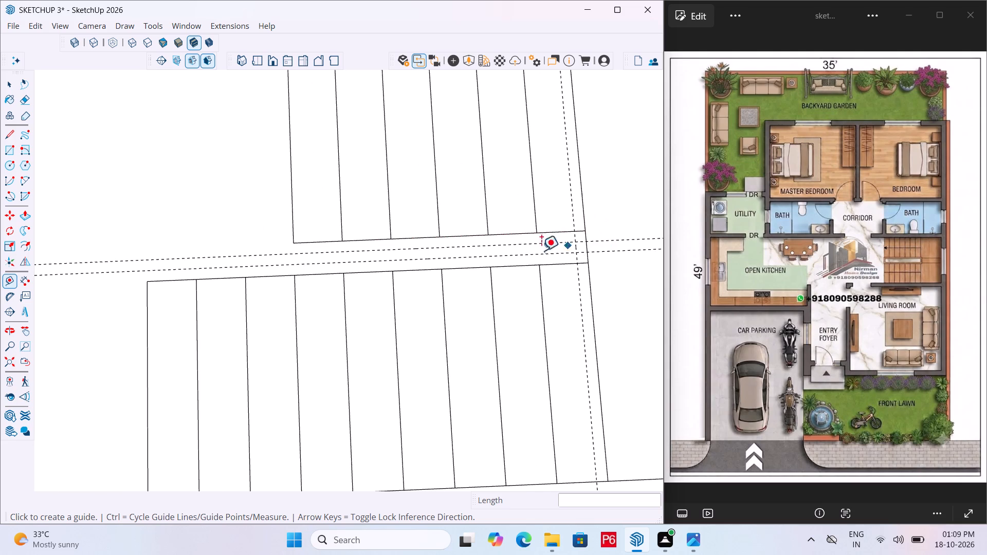
Draw the short end line between the gap guides near the landing and the line beside the upper flight out to its first step.
{"action": "key", "text": "l"}
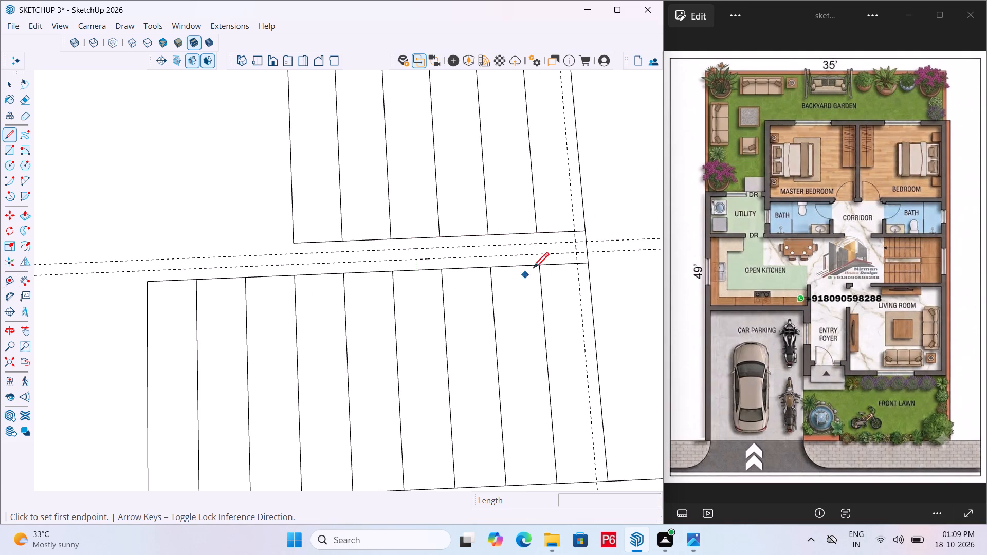
{"action": "scroll", "coordinate": [600, 254], "scroll_direction": "up", "scroll_amount": 8}
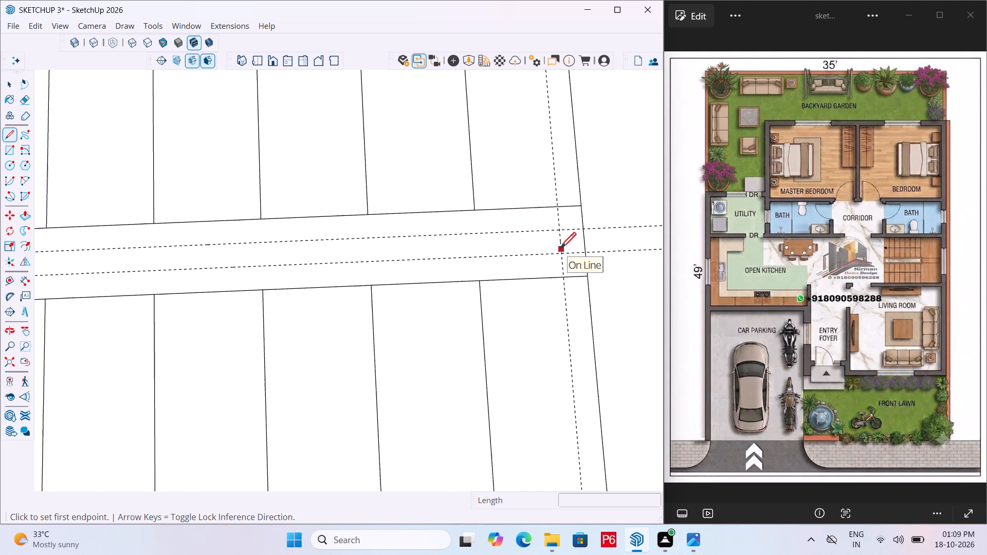
{"action": "left_click_drag", "start_coordinate": [560, 253], "coordinate": [561, 248]}
{"action": "left_click", "coordinate": [558, 230]}
{"action": "scroll", "coordinate": [516, 252], "scroll_direction": "down", "scroll_amount": 2}
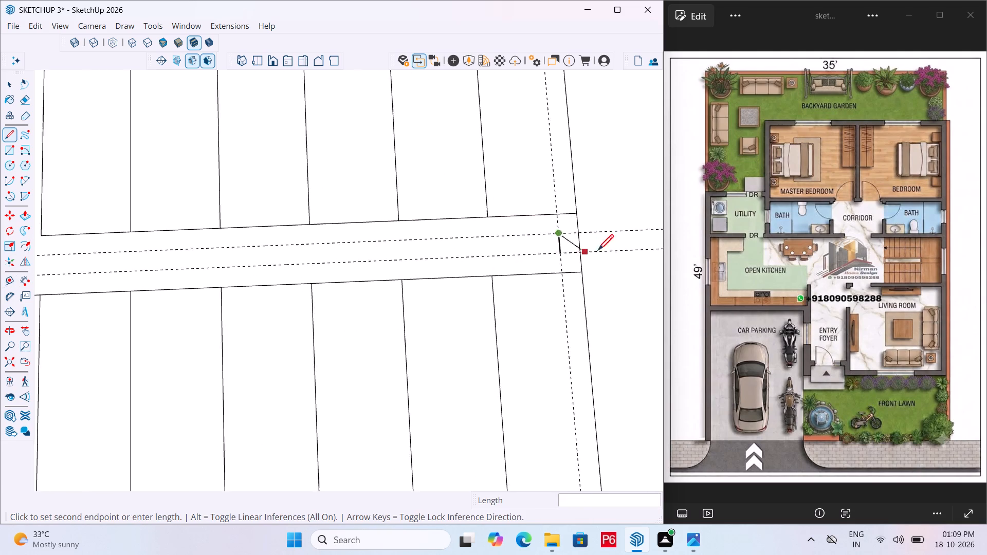
{"action": "scroll", "coordinate": [598, 252], "scroll_direction": "down", "scroll_amount": 5}
{"action": "scroll", "coordinate": [242, 248], "scroll_direction": "up", "scroll_amount": 4}
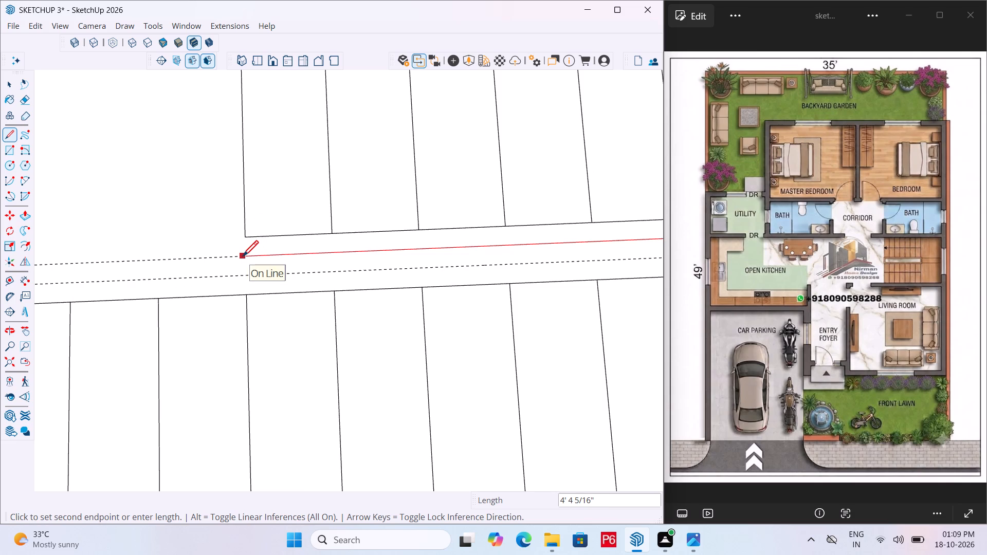
{"action": "left_click", "coordinate": [238, 258]}
{"action": "scroll", "coordinate": [271, 235], "scroll_direction": "down", "scroll_amount": 2}
{"action": "key", "text": "space"}
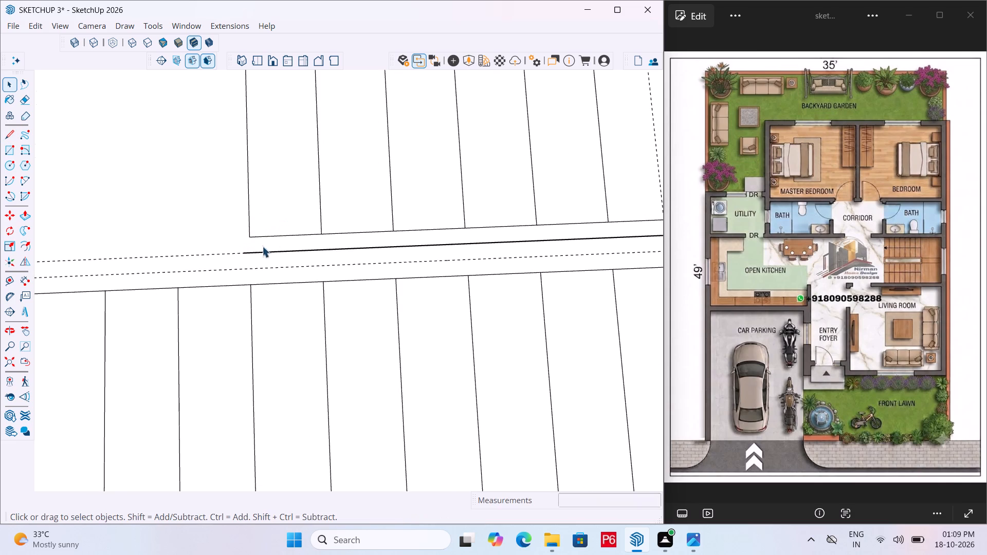
Draw the line beside the lower flight along its guide, from the short end line to just past the first step.
{"action": "scroll", "coordinate": [326, 229], "scroll_direction": "down", "scroll_amount": 4}
{"action": "key", "text": "l"}
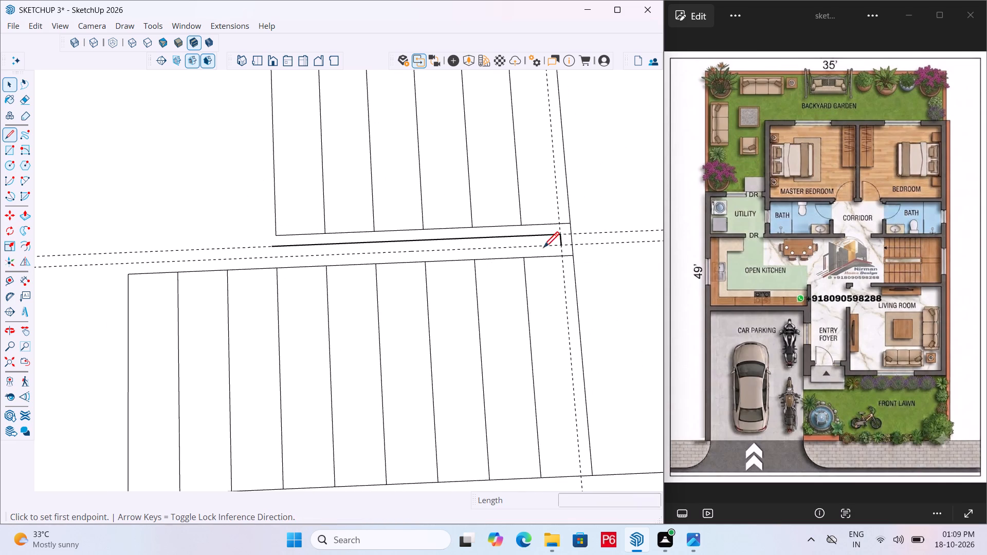
{"action": "left_click", "coordinate": [561, 249]}
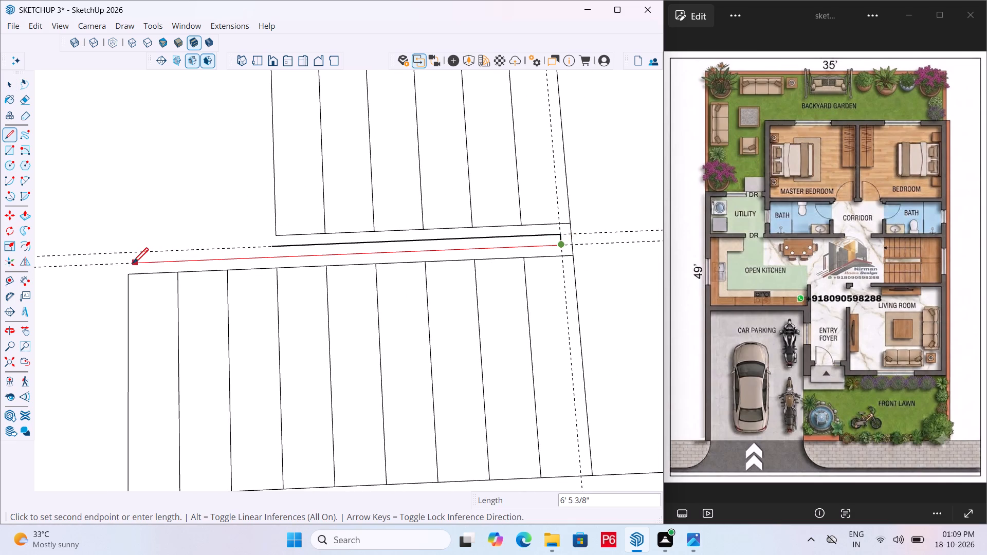
{"action": "left_click", "coordinate": [119, 264]}
{"action": "key", "text": "Escape"}
Close the open outer ends of both strips with 2" lines at the first step of each flight.
{"action": "scroll", "coordinate": [441, 246], "scroll_direction": "down", "scroll_amount": 4}
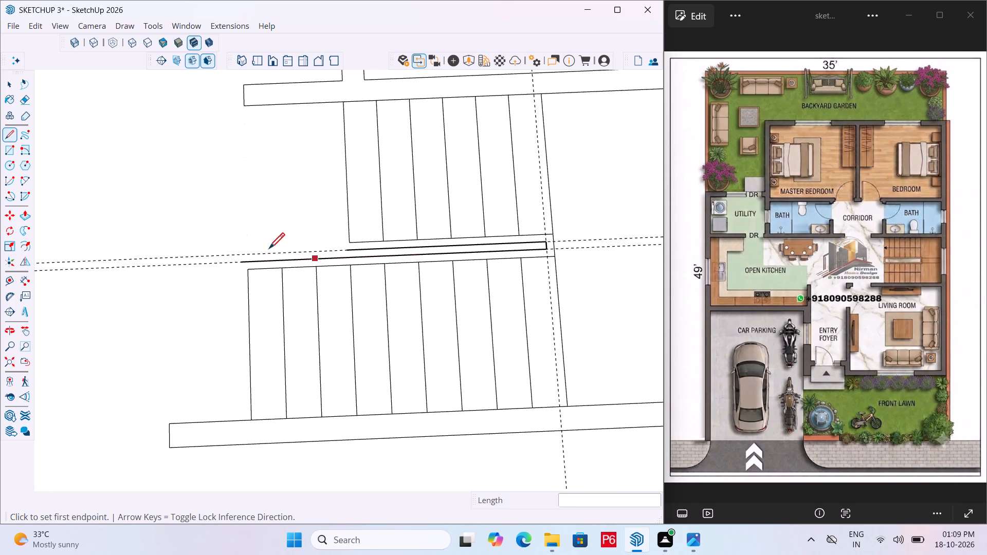
{"action": "scroll", "coordinate": [271, 243], "scroll_direction": "up", "scroll_amount": 11}
{"action": "left_click", "coordinate": [379, 254]}
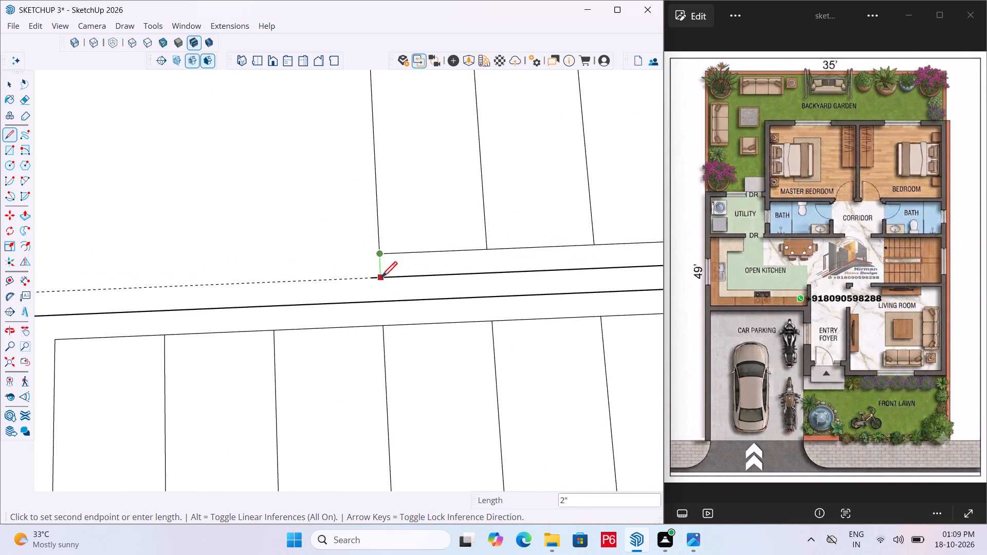
{"action": "left_click", "coordinate": [381, 279]}
{"action": "scroll", "coordinate": [375, 238], "scroll_direction": "down", "scroll_amount": 5}
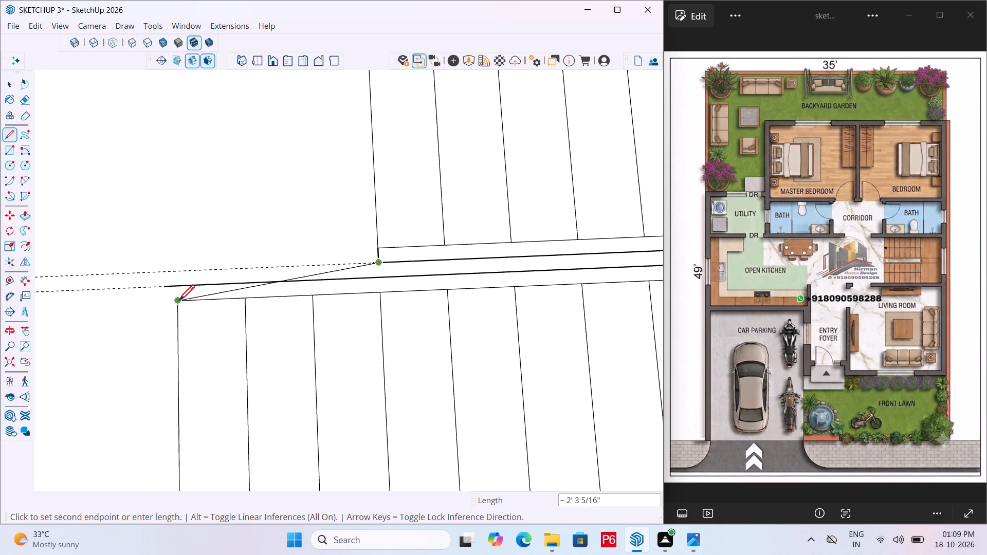
{"action": "key", "text": "Escape"}
{"action": "key", "text": "l"}
{"action": "left_click_drag", "start_coordinate": [174, 303], "coordinate": [176, 296]}
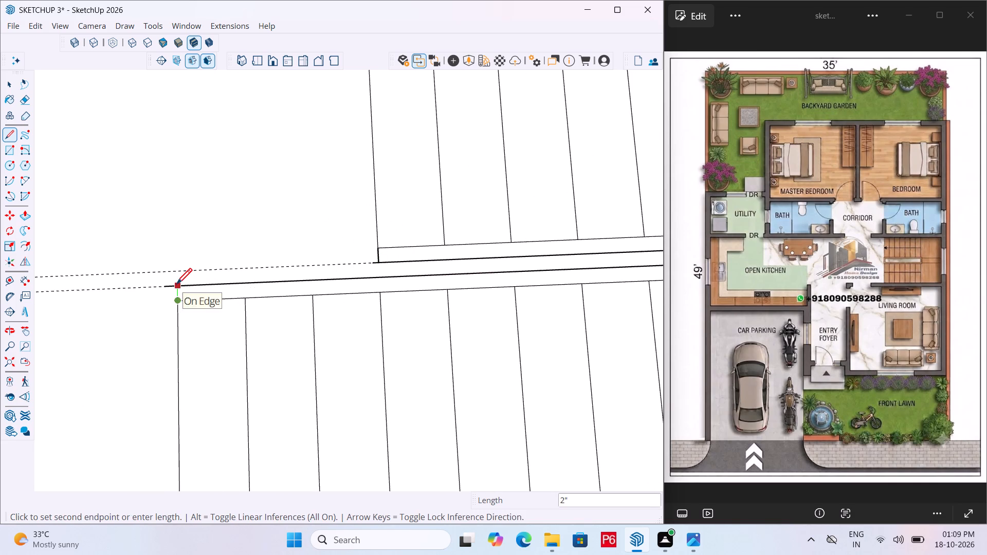
{"action": "left_click", "coordinate": [176, 286]}
{"action": "key", "text": "Escape"}
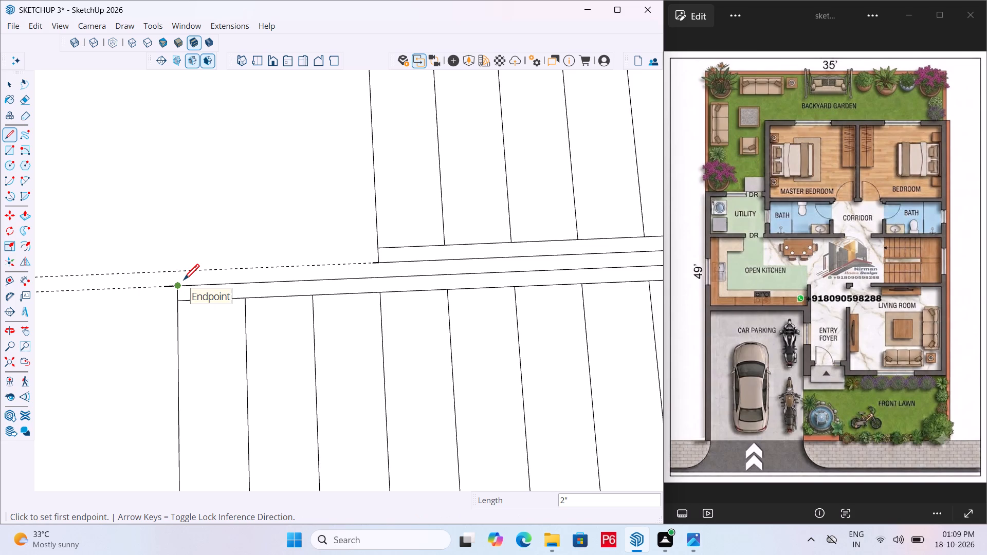
Erase the leftover construction guides around the strips between the stair flights and beside the landing line.
{"action": "key", "text": "w"}
{"action": "key", "text": "e"}
{"action": "left_click_drag", "start_coordinate": [164, 284], "coordinate": [169, 285]}
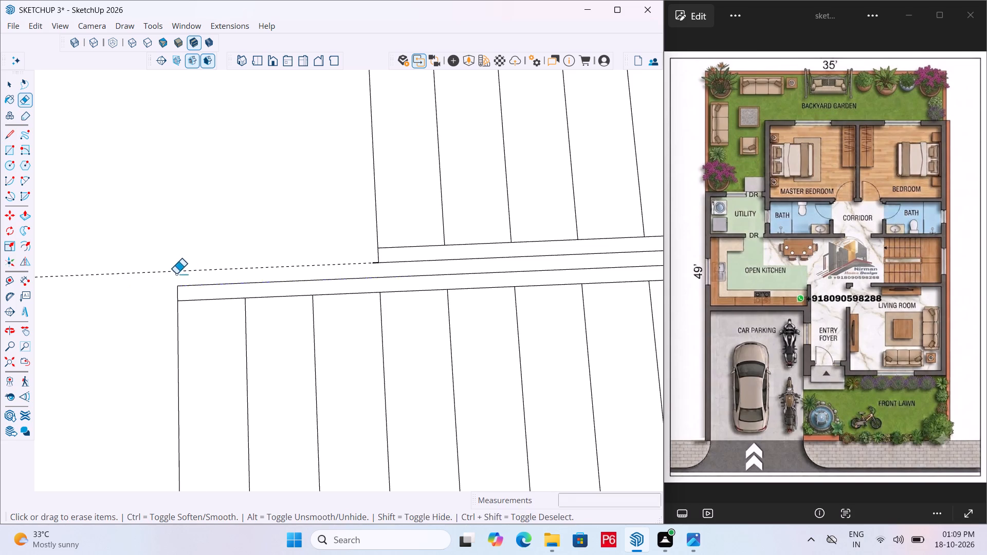
{"action": "left_click_drag", "start_coordinate": [177, 271], "coordinate": [182, 267]}
{"action": "left_click", "coordinate": [184, 266]}
{"action": "left_click", "coordinate": [372, 262]}
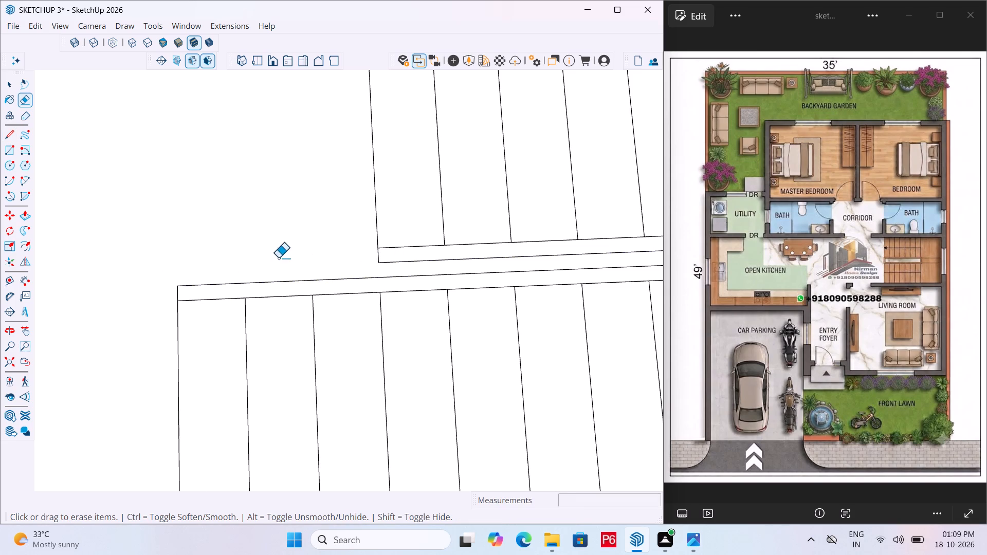
{"action": "scroll", "coordinate": [263, 264], "scroll_direction": "down", "scroll_amount": 4}
{"action": "scroll", "coordinate": [633, 255], "scroll_direction": "up", "scroll_amount": 9}
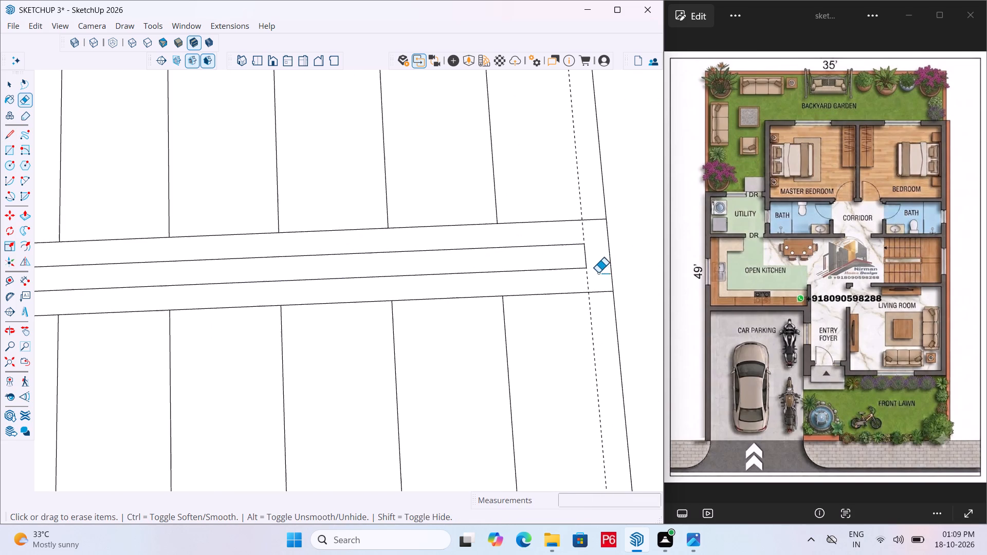
{"action": "left_click", "coordinate": [583, 285]}
Save the model.
{"action": "scroll", "coordinate": [590, 242], "scroll_direction": "down", "scroll_amount": 10}
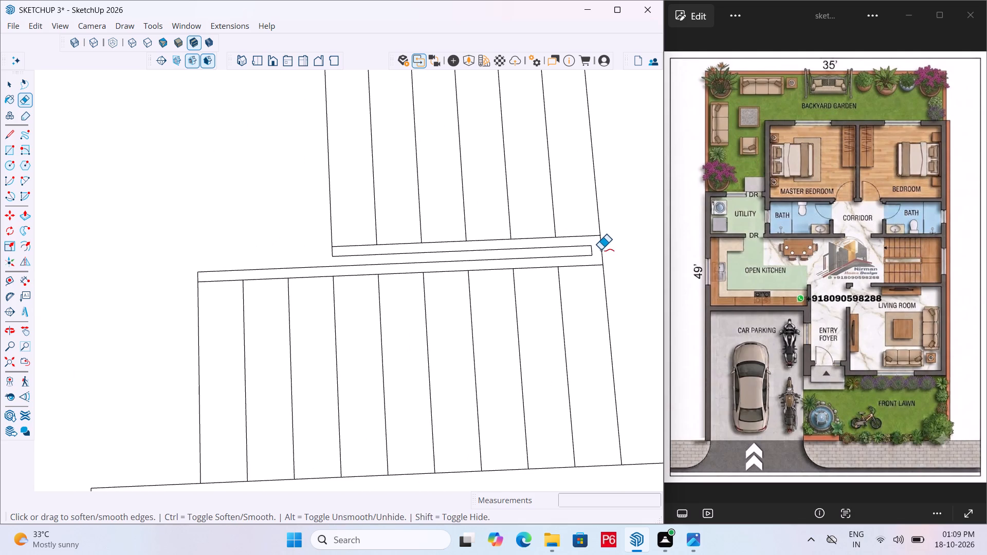
{"action": "key", "text": "ctrl+s"}
{"action": "key", "text": "ctrl+s"}
{"action": "key", "text": "ctrl+s"}
{"action": "key", "text": "ctrl+s"}
{"action": "key", "text": "ctrl+s"}
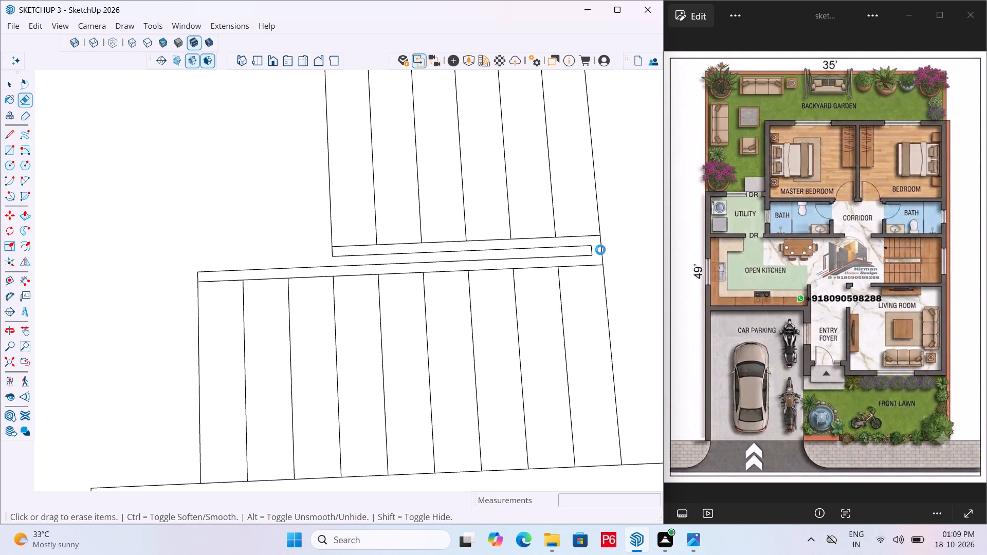
{"action": "key", "text": "ctrl+s"}
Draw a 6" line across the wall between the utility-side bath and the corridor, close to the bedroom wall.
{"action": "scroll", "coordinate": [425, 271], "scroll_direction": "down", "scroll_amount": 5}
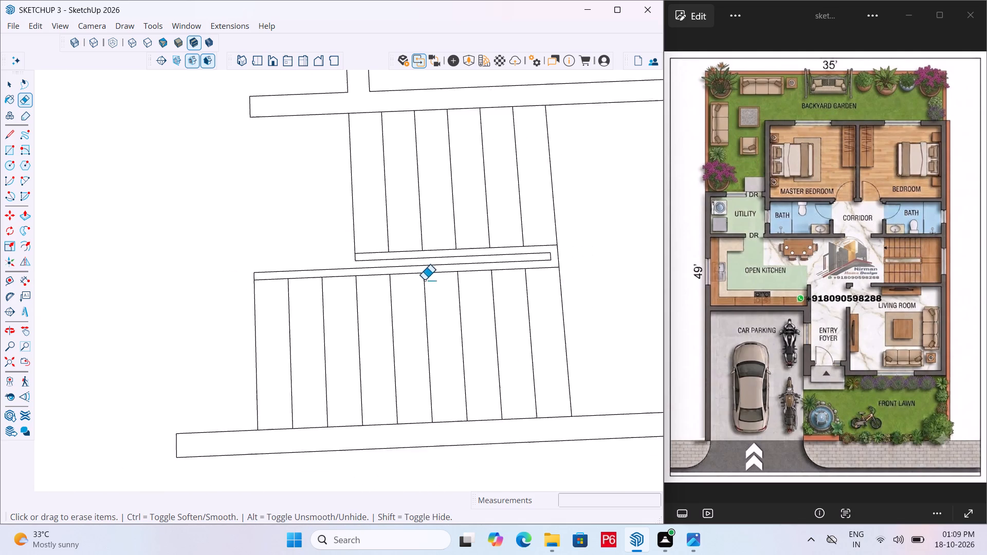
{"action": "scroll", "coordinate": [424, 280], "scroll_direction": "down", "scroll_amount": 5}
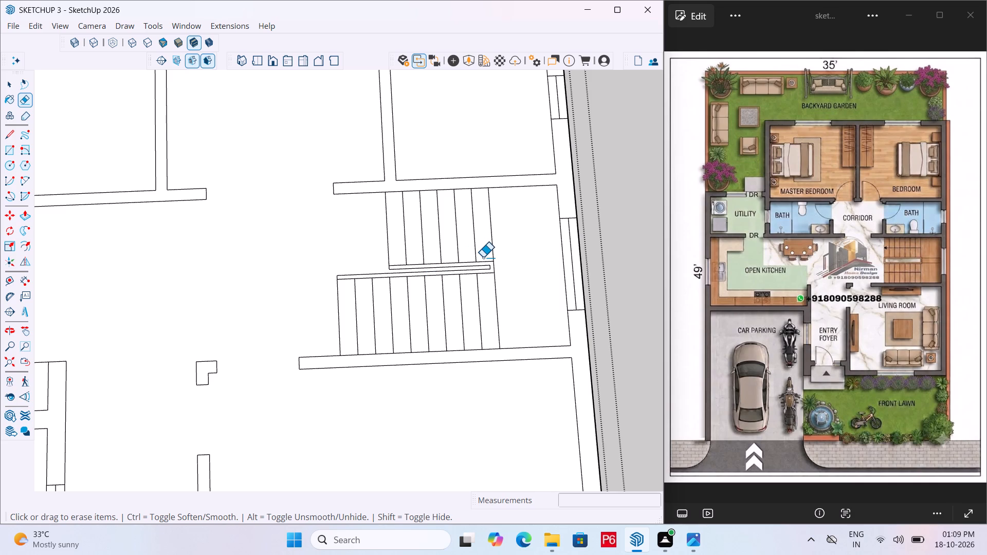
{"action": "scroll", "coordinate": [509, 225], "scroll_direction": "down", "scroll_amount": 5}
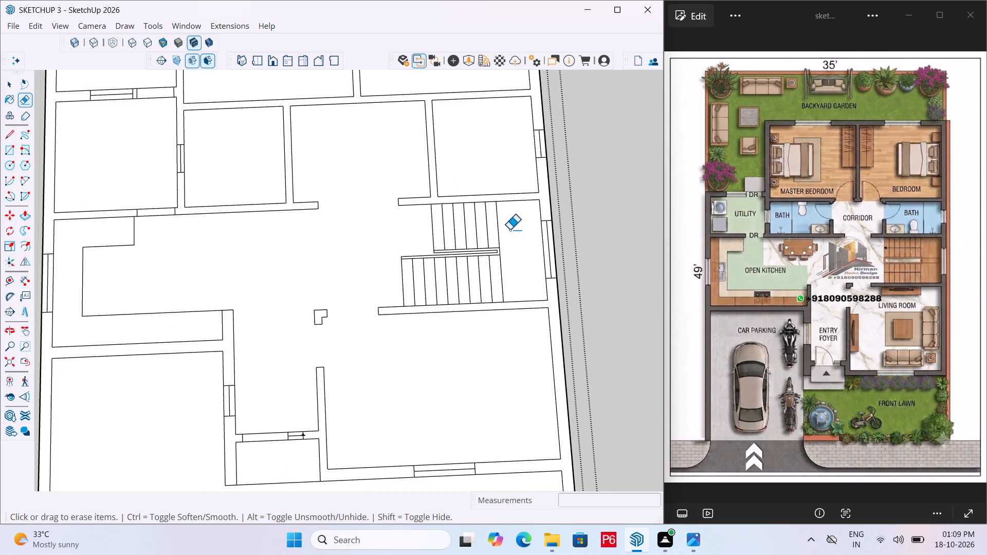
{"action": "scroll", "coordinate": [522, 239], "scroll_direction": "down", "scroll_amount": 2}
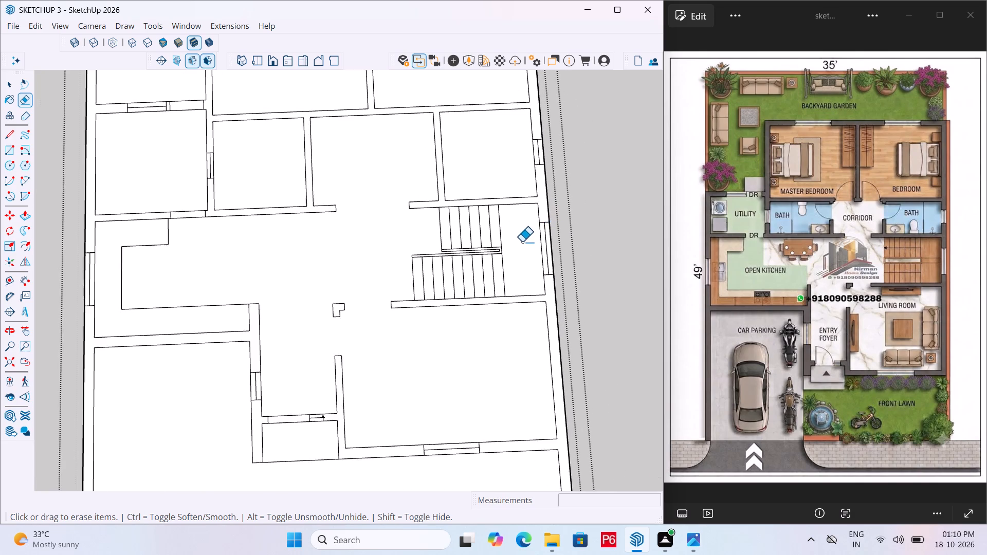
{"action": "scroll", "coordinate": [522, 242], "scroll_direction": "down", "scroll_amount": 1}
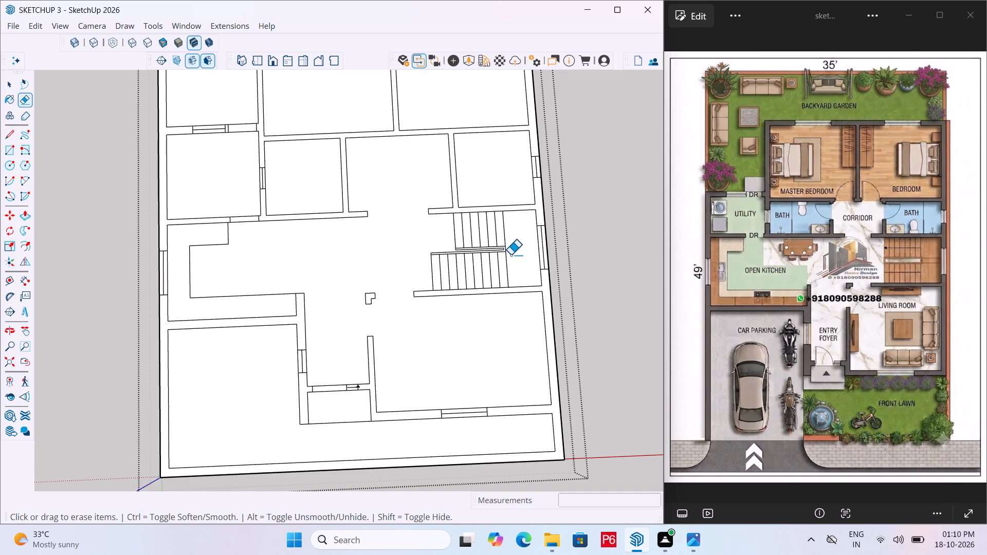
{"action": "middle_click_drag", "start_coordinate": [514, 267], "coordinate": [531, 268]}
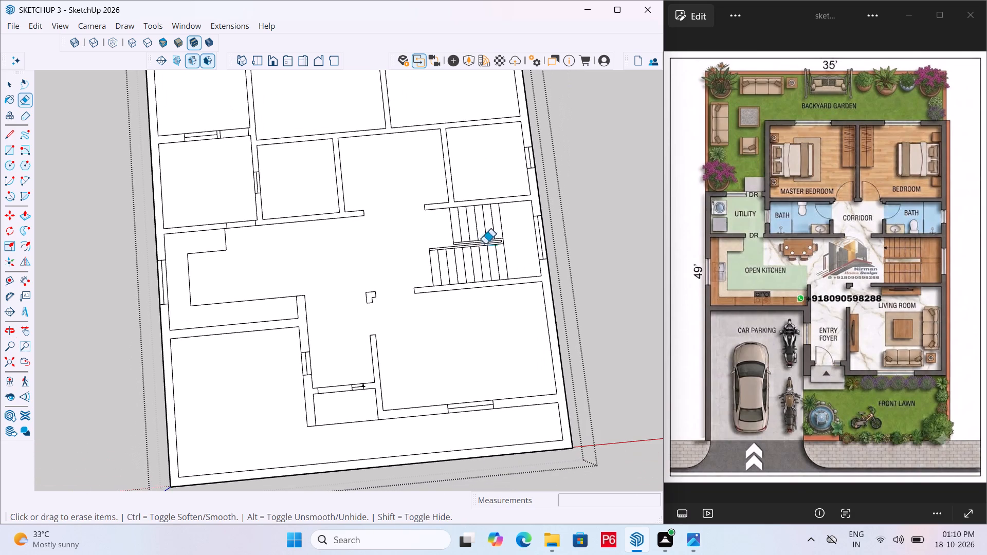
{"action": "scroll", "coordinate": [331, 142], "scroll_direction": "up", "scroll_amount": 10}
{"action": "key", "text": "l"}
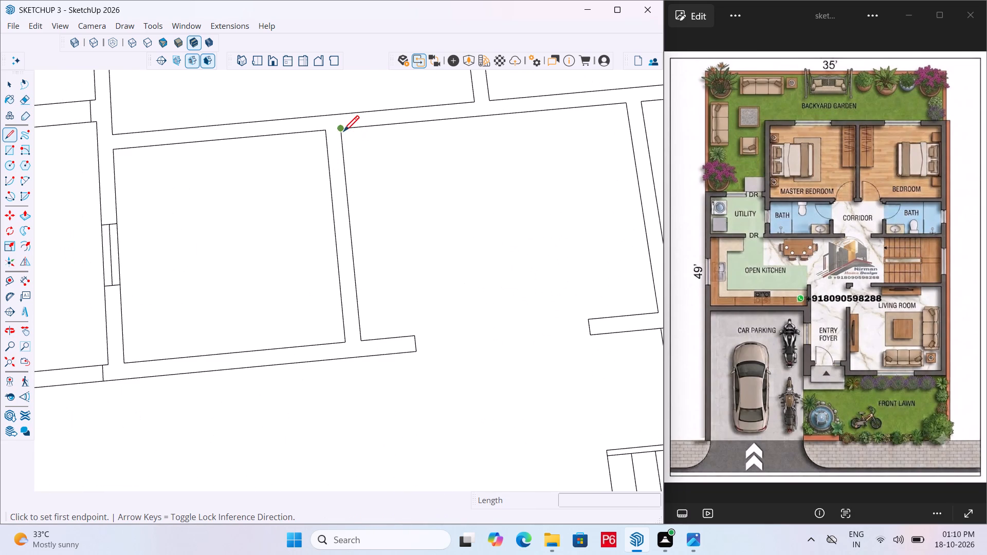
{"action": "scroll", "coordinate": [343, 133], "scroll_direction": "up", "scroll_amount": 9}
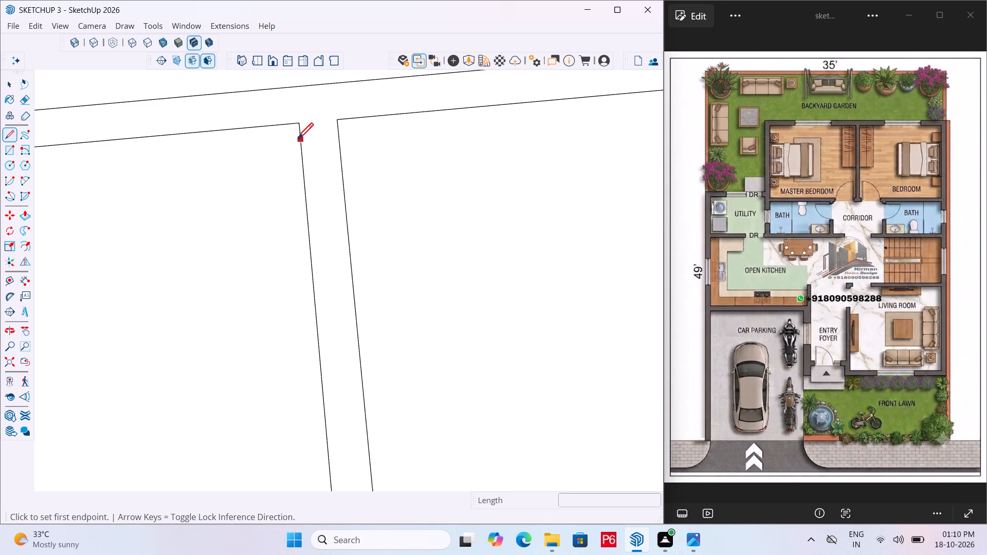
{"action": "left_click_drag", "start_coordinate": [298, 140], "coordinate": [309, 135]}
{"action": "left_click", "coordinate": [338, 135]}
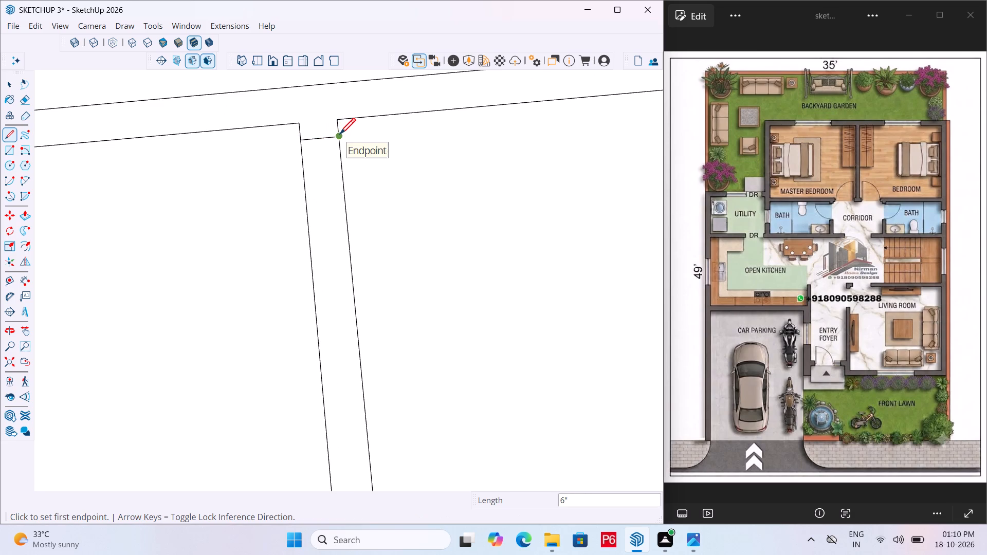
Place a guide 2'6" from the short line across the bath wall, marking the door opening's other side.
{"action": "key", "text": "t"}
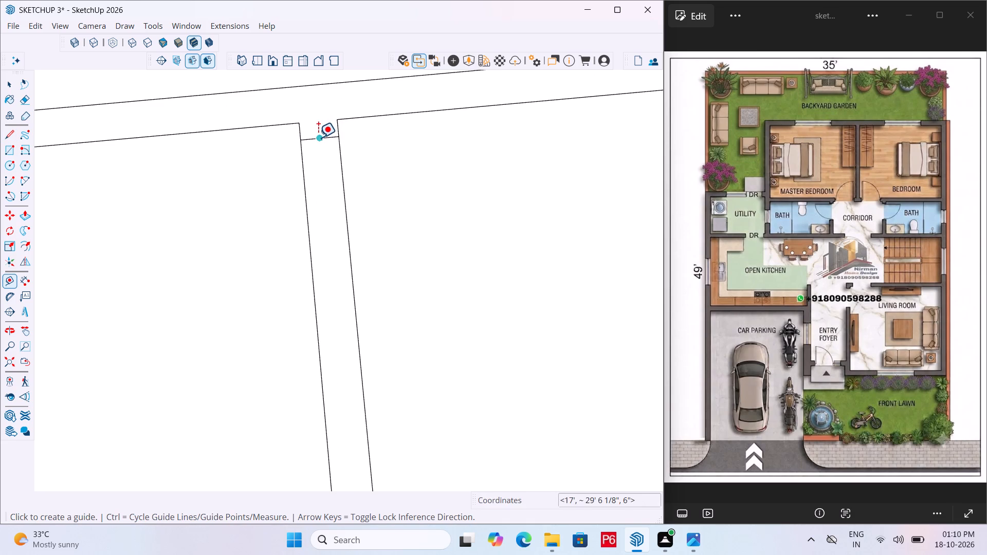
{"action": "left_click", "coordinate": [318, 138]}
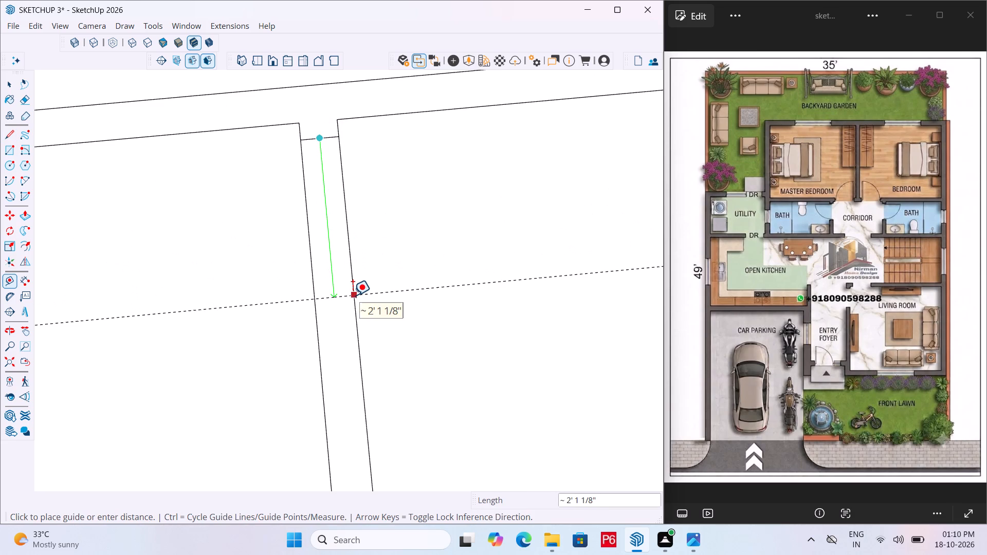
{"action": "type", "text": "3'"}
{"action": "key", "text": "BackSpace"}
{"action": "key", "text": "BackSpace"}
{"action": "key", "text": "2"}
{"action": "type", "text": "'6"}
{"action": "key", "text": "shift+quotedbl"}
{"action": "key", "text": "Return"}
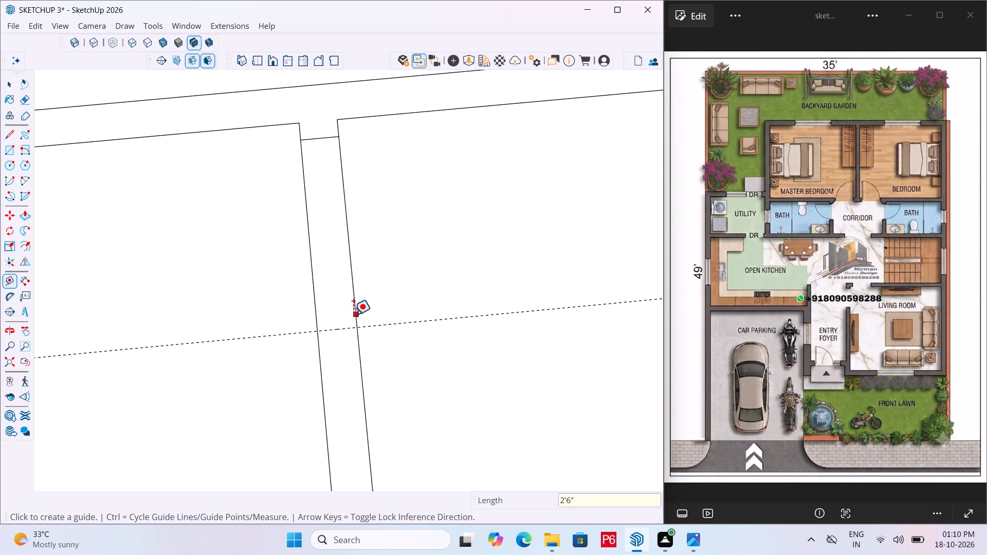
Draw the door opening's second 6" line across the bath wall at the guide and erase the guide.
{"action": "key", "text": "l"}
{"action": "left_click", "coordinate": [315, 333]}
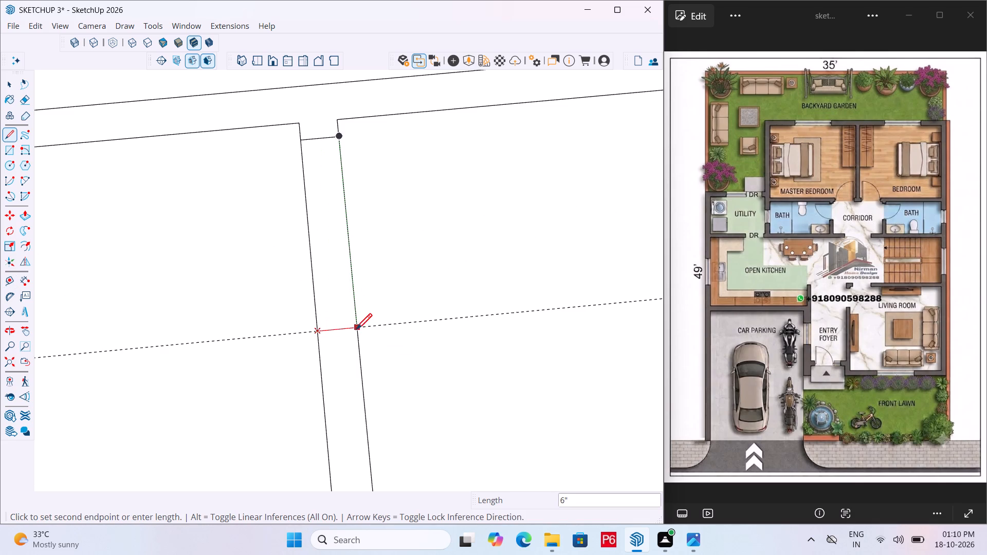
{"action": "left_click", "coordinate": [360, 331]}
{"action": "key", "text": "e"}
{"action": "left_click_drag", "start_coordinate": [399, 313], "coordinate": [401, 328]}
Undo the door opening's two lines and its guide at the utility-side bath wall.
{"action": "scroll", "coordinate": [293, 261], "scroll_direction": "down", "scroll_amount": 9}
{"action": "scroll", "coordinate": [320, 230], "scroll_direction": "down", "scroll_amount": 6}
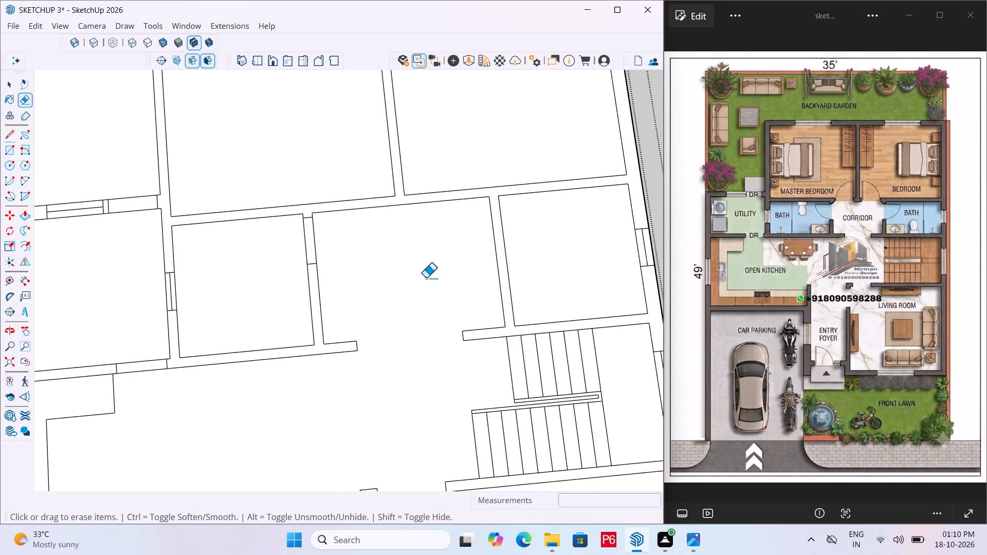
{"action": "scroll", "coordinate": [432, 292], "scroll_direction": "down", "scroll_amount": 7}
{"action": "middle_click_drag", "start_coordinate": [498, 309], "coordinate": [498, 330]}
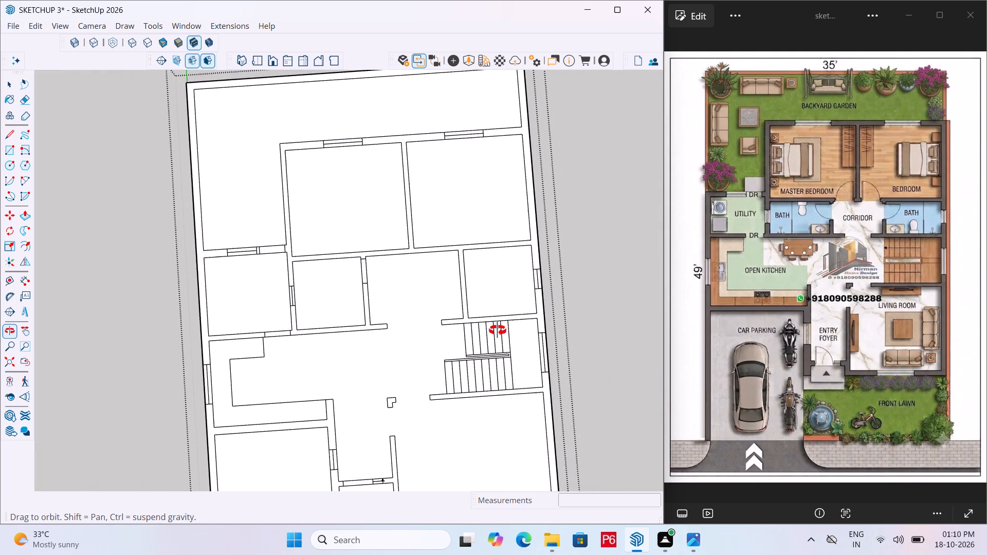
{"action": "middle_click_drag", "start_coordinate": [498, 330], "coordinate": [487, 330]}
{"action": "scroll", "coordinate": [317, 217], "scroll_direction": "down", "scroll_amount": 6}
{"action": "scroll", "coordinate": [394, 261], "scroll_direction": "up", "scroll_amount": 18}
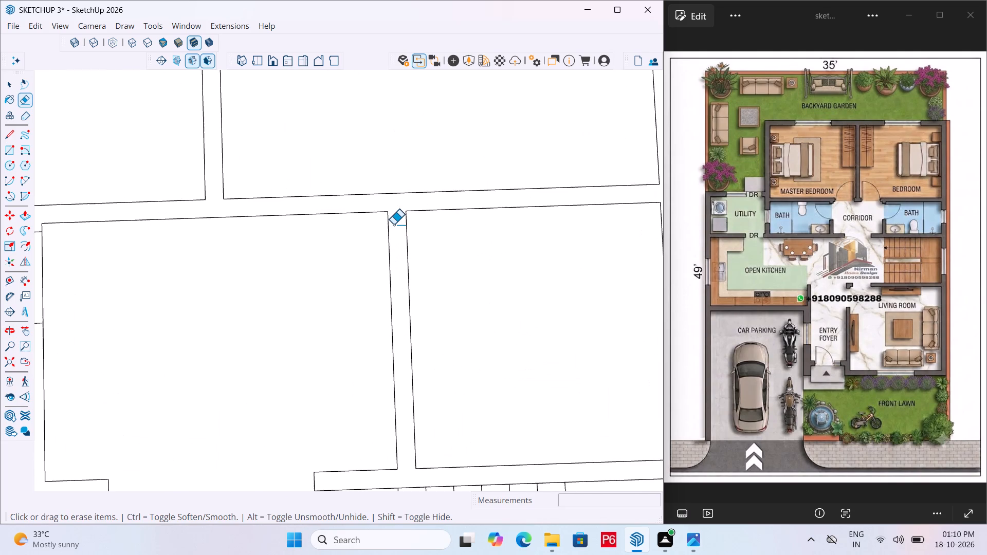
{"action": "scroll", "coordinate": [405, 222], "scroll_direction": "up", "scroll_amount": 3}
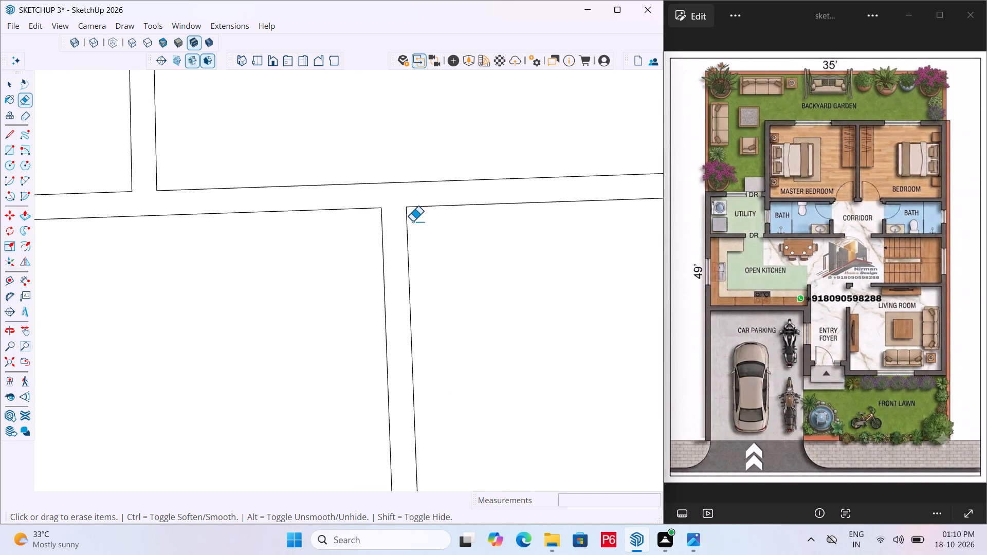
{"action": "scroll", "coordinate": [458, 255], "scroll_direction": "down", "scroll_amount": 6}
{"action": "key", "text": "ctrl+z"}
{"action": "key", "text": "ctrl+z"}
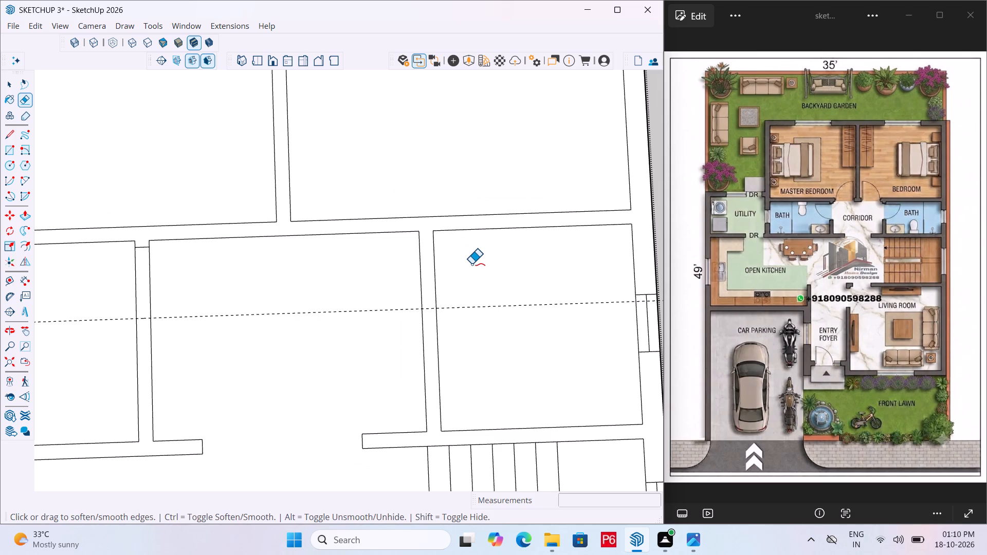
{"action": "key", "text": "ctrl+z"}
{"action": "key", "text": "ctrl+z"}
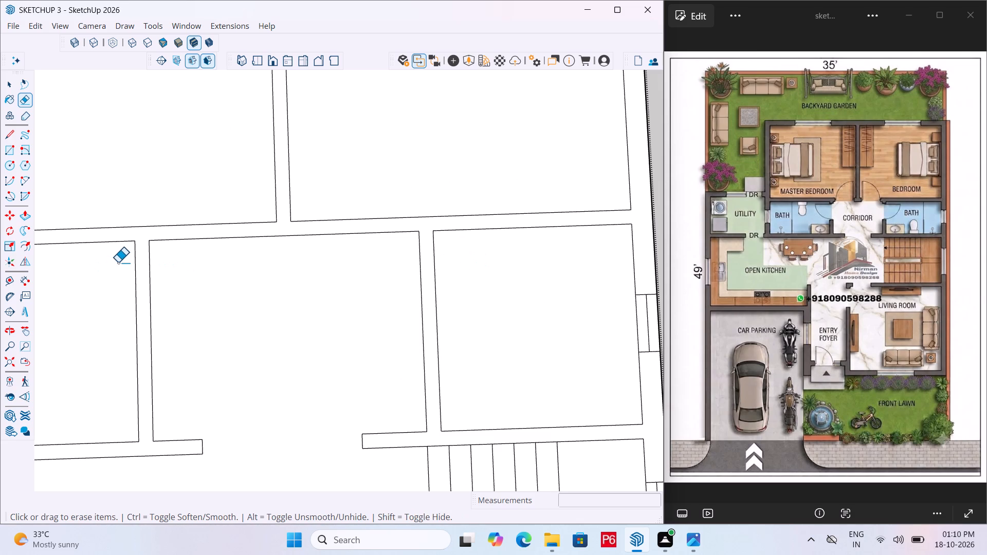
Place a guide about 10" from the bedroom-side face of the wall behind the baths, and another 2'6" further along the bath walls.
{"action": "key", "text": "t"}
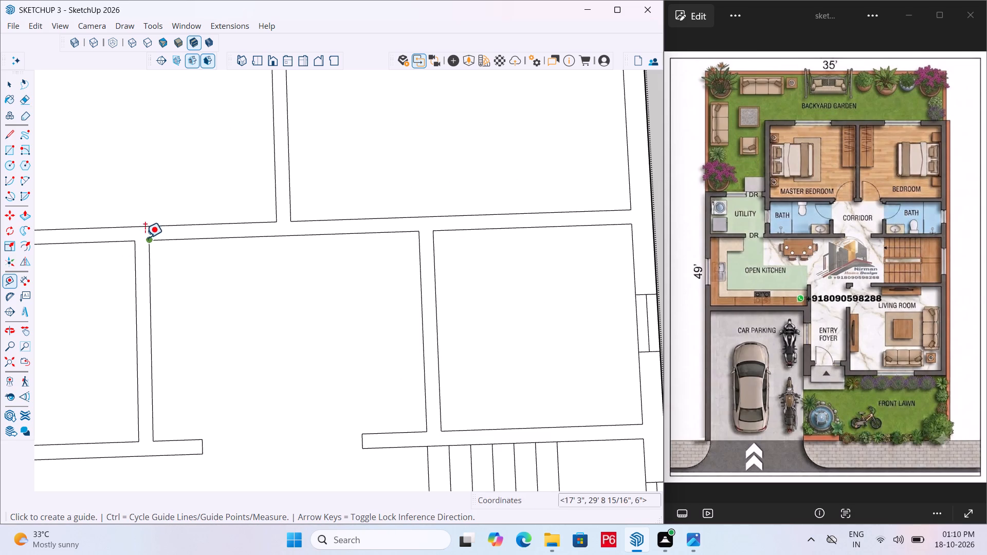
{"action": "left_click", "coordinate": [140, 225]}
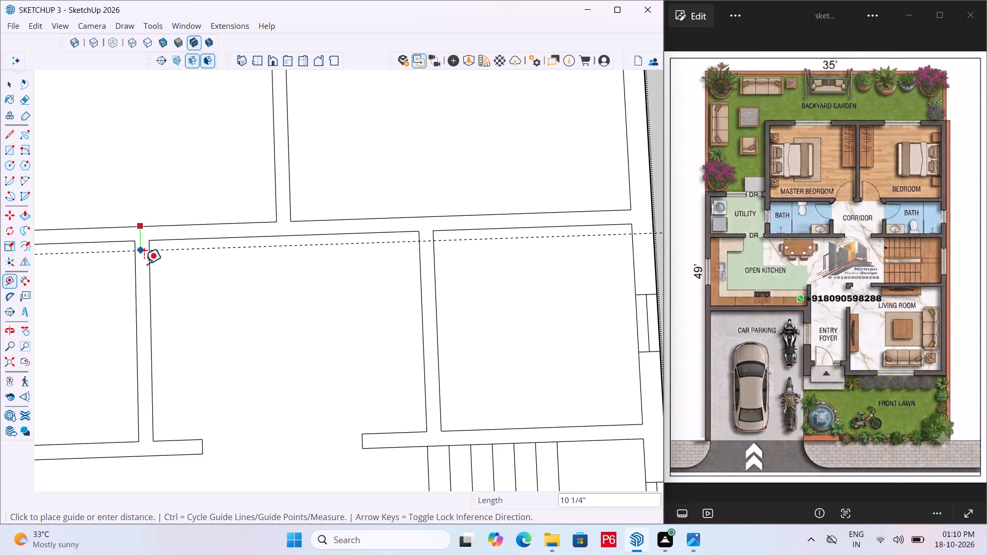
{"action": "left_click", "coordinate": [151, 250]}
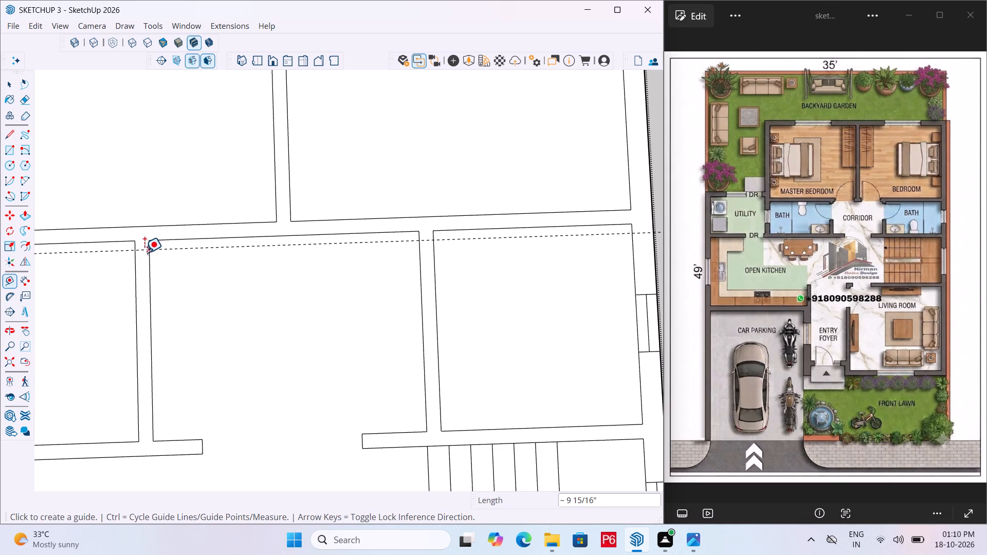
{"action": "left_click", "coordinate": [139, 250]}
{"action": "key", "text": "2"}
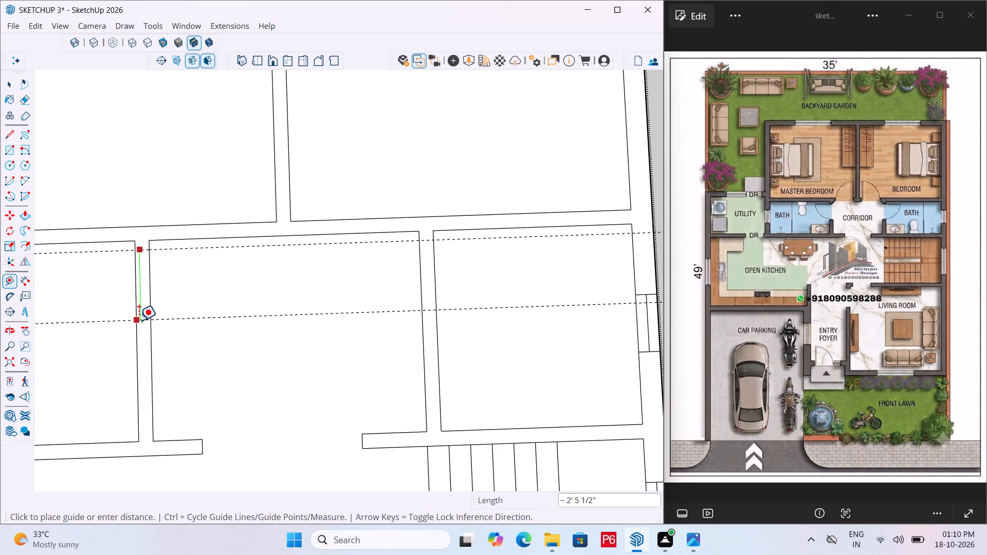
{"action": "key", "text": "apostrophe"}
{"action": "key", "text": "6"}
{"action": "key", "text": "shift+quotedbl"}
{"action": "key", "text": "Return"}
Draw 6" lines at both guides across the wall between the utility-side bath and the corridor for its door opening.
{"action": "scroll", "coordinate": [89, 272], "scroll_direction": "up", "scroll_amount": 6}
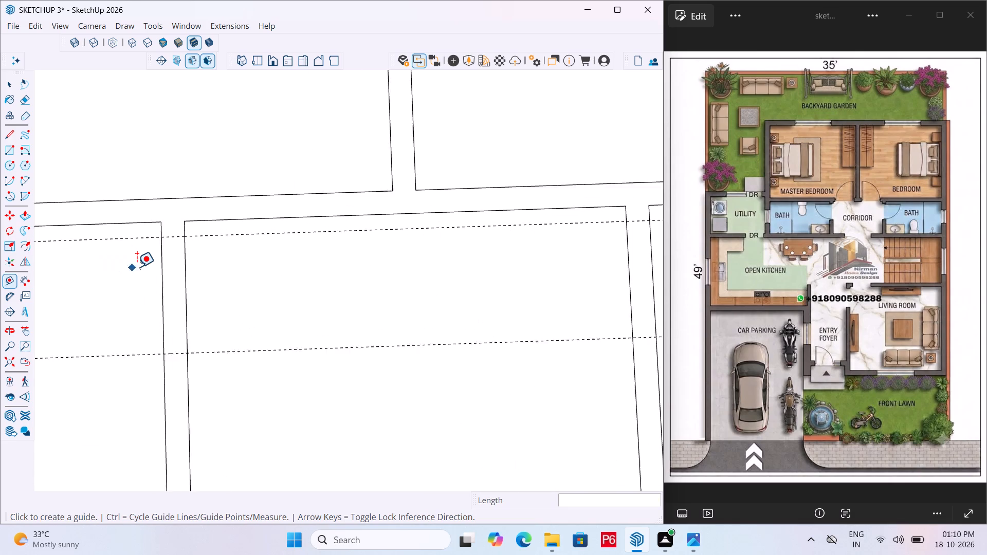
{"action": "key", "text": "l"}
{"action": "left_click", "coordinate": [161, 234]}
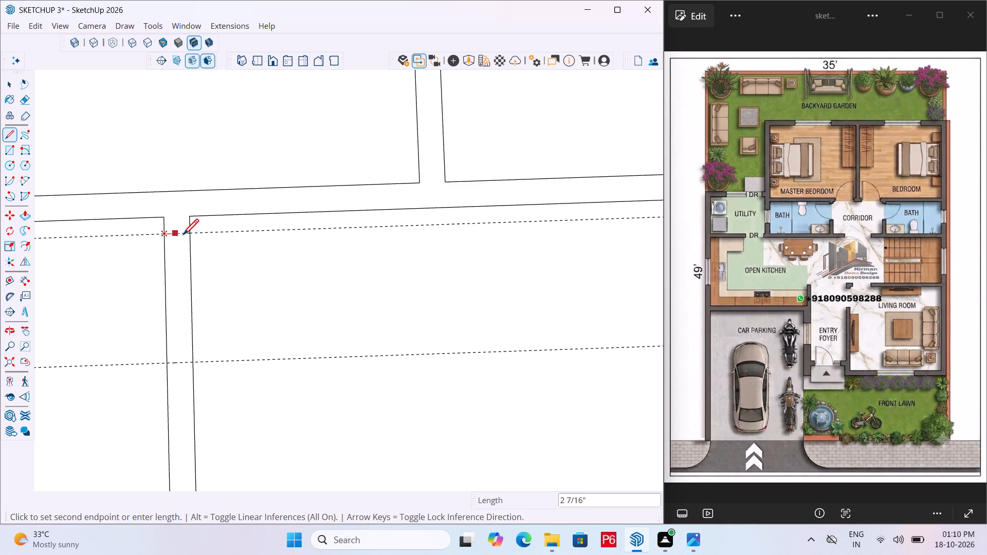
{"action": "left_click", "coordinate": [189, 236]}
{"action": "left_click", "coordinate": [165, 362]}
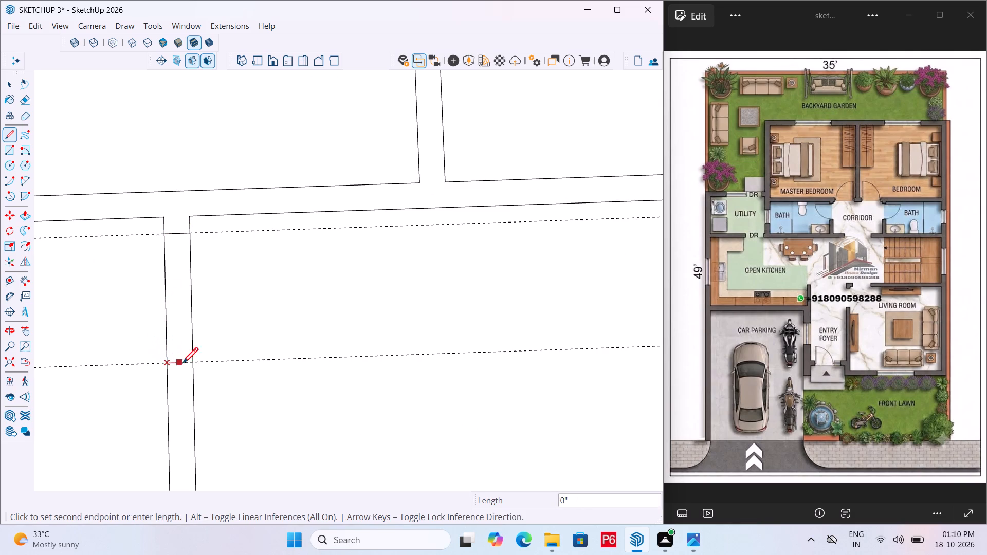
{"action": "left_click", "coordinate": [193, 365]}
Draw 6" lines at both guides across the wall between the corridor and the stair-side bath for its door opening.
{"action": "scroll", "coordinate": [106, 329], "scroll_direction": "down", "scroll_amount": 6}
{"action": "scroll", "coordinate": [548, 254], "scroll_direction": "up", "scroll_amount": 6}
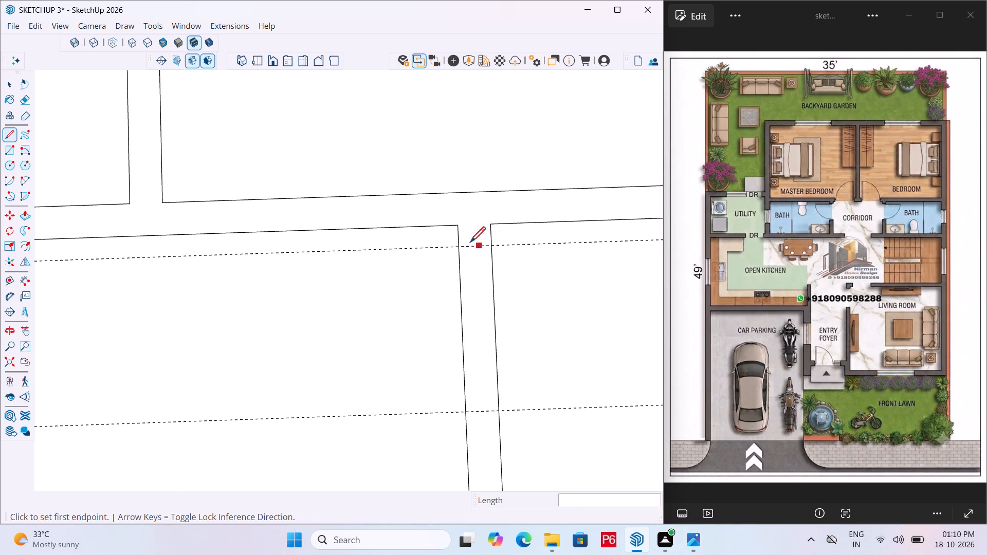
{"action": "left_click_drag", "start_coordinate": [458, 245], "coordinate": [466, 244]}
{"action": "left_click", "coordinate": [493, 244]}
{"action": "left_click_drag", "start_coordinate": [467, 413], "coordinate": [477, 413]}
{"action": "left_click", "coordinate": [498, 411]}
Erase the two horizontal guides crossing the bath walls and the corridor.
{"action": "scroll", "coordinate": [513, 295], "scroll_direction": "down", "scroll_amount": 6}
{"action": "scroll", "coordinate": [565, 298], "scroll_direction": "down", "scroll_amount": 3}
{"action": "key", "text": "e"}
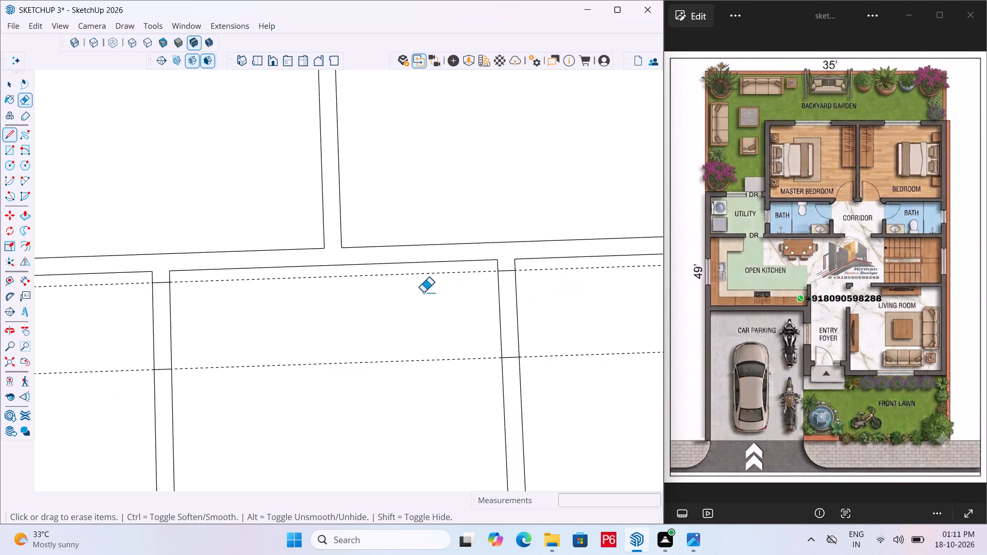
{"action": "left_click_drag", "start_coordinate": [409, 279], "coordinate": [414, 279]}
{"action": "left_click", "coordinate": [425, 274]}
{"action": "left_click", "coordinate": [424, 360]}
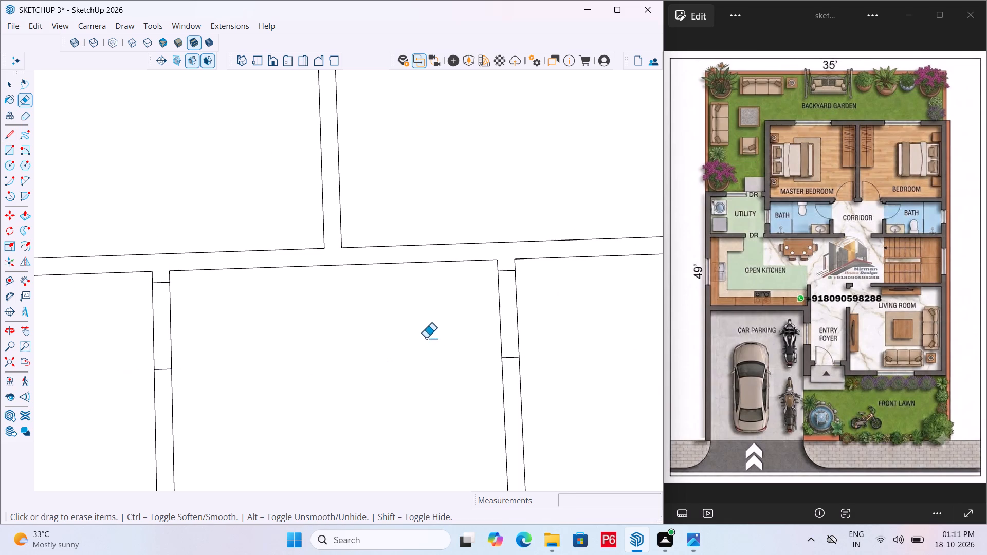
Save the model.
{"action": "scroll", "coordinate": [426, 338], "scroll_direction": "down", "scroll_amount": 7}
{"action": "key", "text": "ctrl+s"}
{"action": "key", "text": "ctrl+s"}
{"action": "key", "text": "ctrl+s"}
{"action": "key", "text": "ctrl+s"}
{"action": "key", "text": "ctrl+s"}
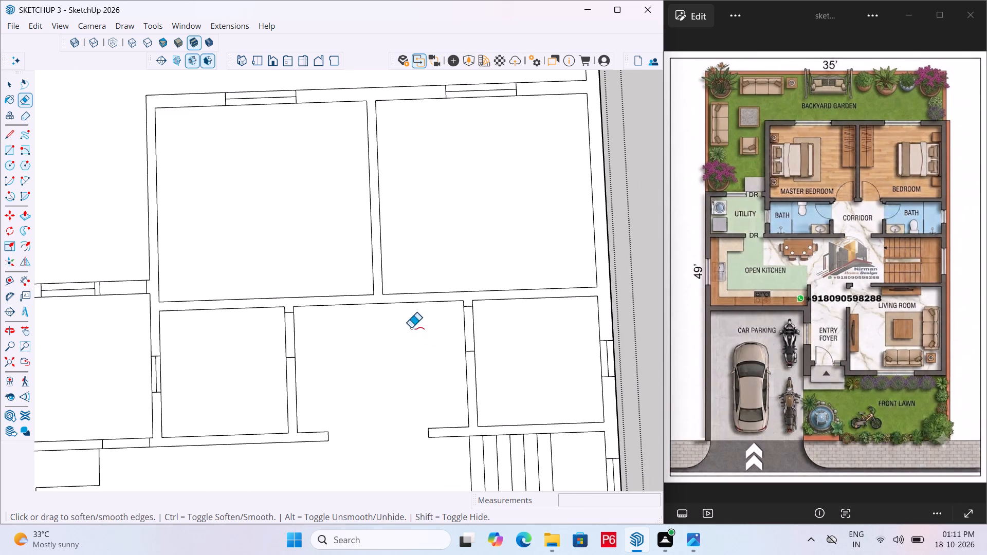
Draw two 6" lines across the wall between the bedrooms and the corridor, one just beyond each side of the bedroom partition.
{"action": "scroll", "coordinate": [408, 343], "scroll_direction": "down", "scroll_amount": 5}
{"action": "scroll", "coordinate": [368, 312], "scroll_direction": "up", "scroll_amount": 6}
{"action": "scroll", "coordinate": [410, 308], "scroll_direction": "up", "scroll_amount": 4}
{"action": "key", "text": "l"}
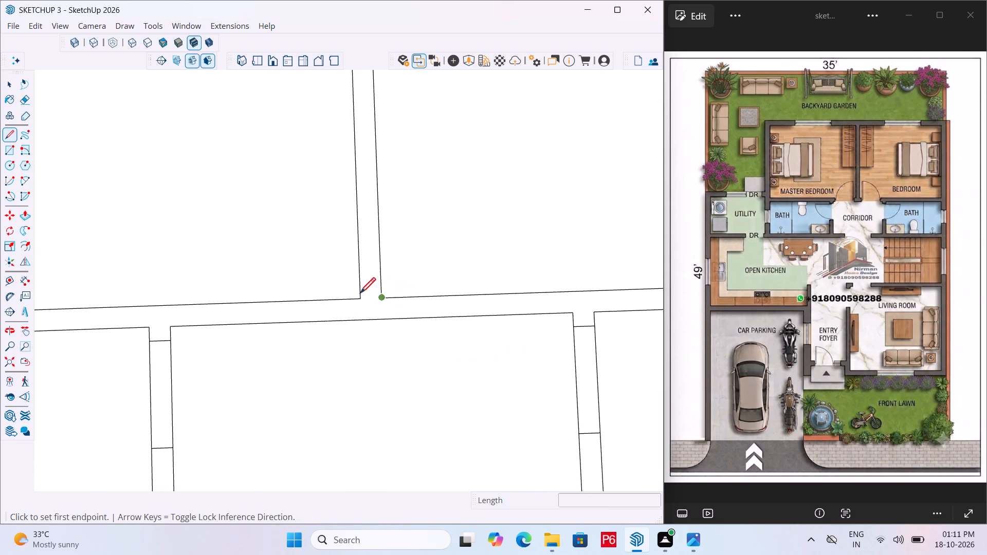
{"action": "left_click", "coordinate": [350, 302]}
{"action": "left_click", "coordinate": [353, 319]}
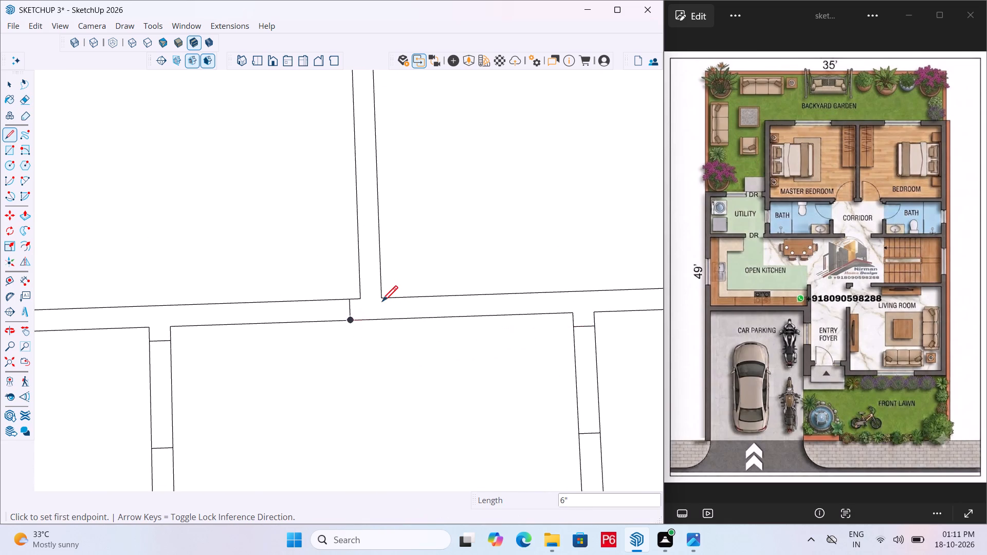
{"action": "left_click", "coordinate": [395, 298]}
{"action": "left_click", "coordinate": [395, 321]}
{"action": "key", "text": "space"}
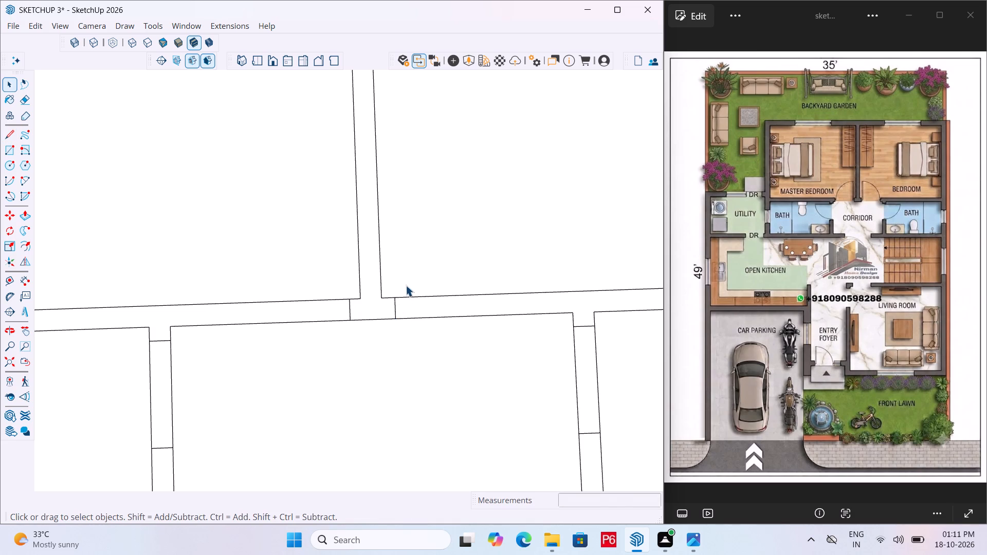
Place guides 3' outward from each of the two lines beside the bedroom partition to mark the bedroom door widths.
{"action": "key", "text": "t"}
{"action": "left_click", "coordinate": [394, 308]}
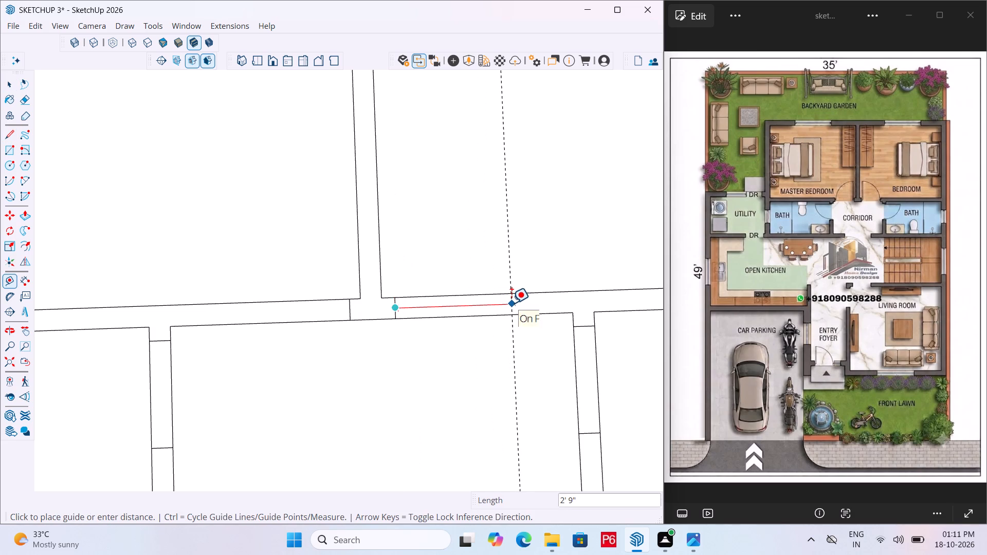
{"action": "type", "text": "3'"}
{"action": "key", "text": "Return"}
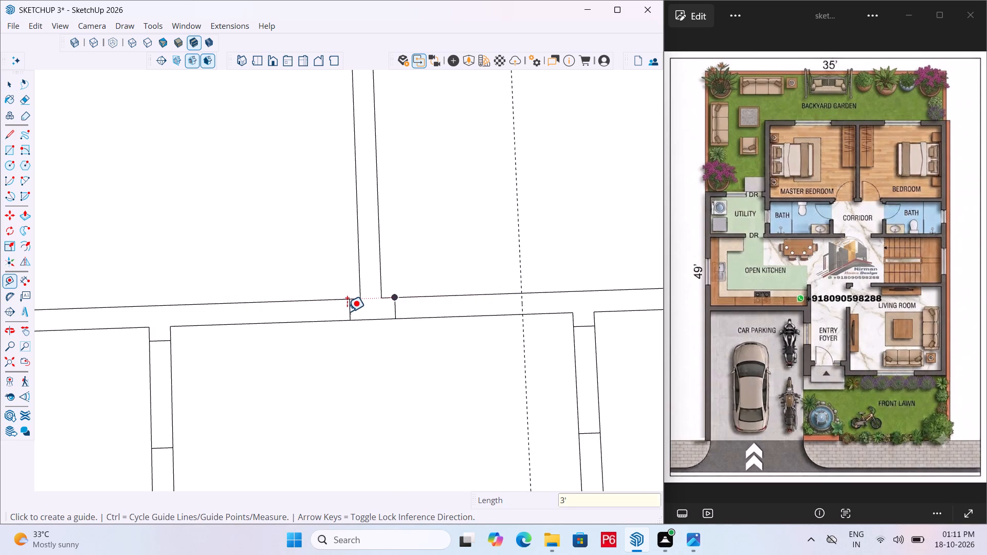
{"action": "left_click", "coordinate": [352, 310]}
{"action": "key", "text": "3"}
{"action": "key", "text": "apostrophe"}
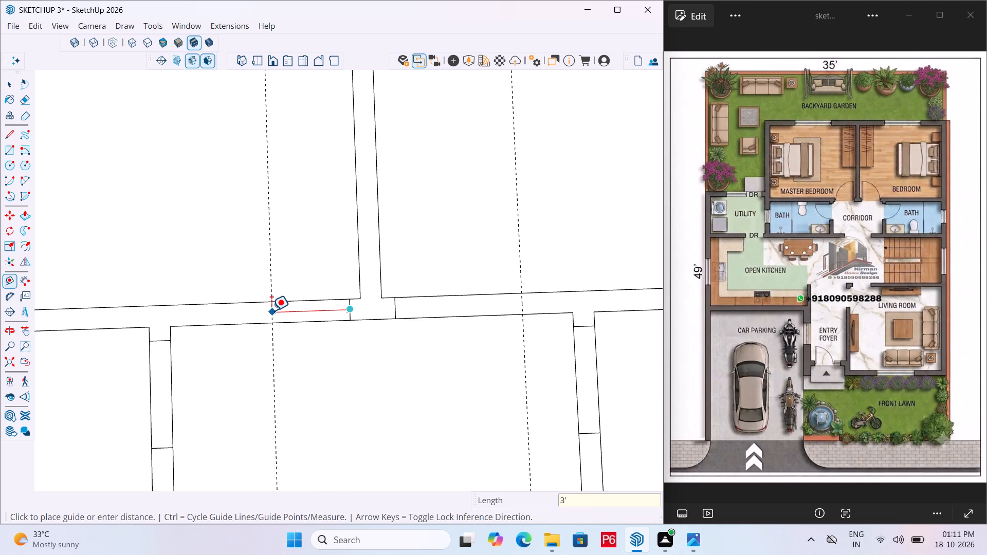
{"action": "key", "text": "Return"}
Draw 6" lines at both guides across the corridor's bedroom-side wall to close the two bedroom door openings.
{"action": "key", "text": "l"}
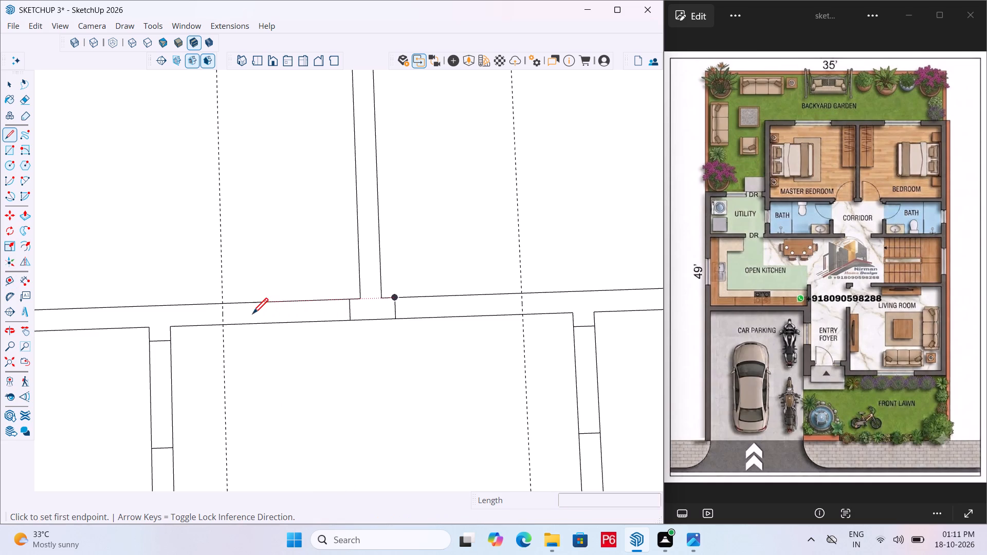
{"action": "scroll", "coordinate": [244, 319], "scroll_direction": "up", "scroll_amount": 5}
{"action": "left_click", "coordinate": [208, 327]}
{"action": "left_click", "coordinate": [210, 298]}
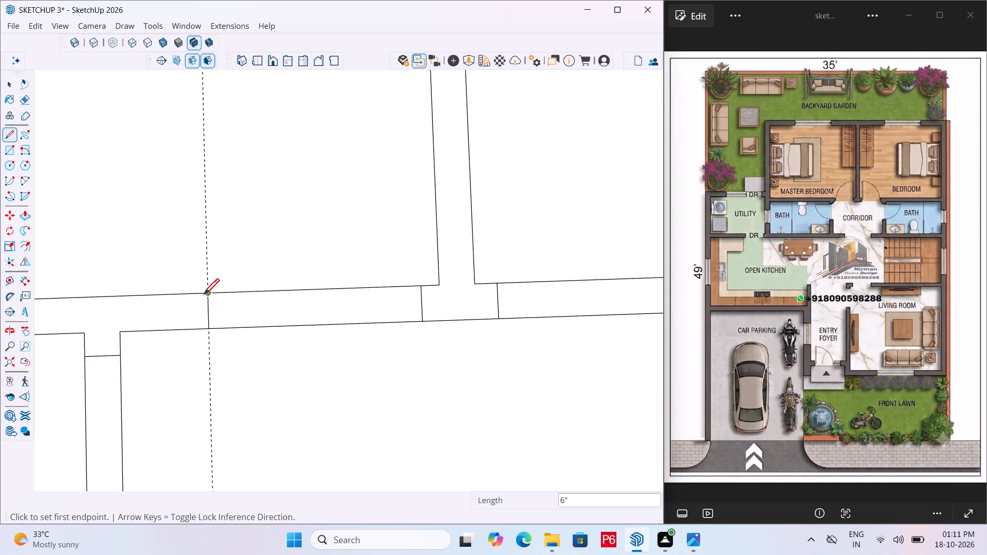
{"action": "scroll", "coordinate": [191, 293], "scroll_direction": "down", "scroll_amount": 6}
{"action": "left_click_drag", "start_coordinate": [517, 308], "coordinate": [518, 303]}
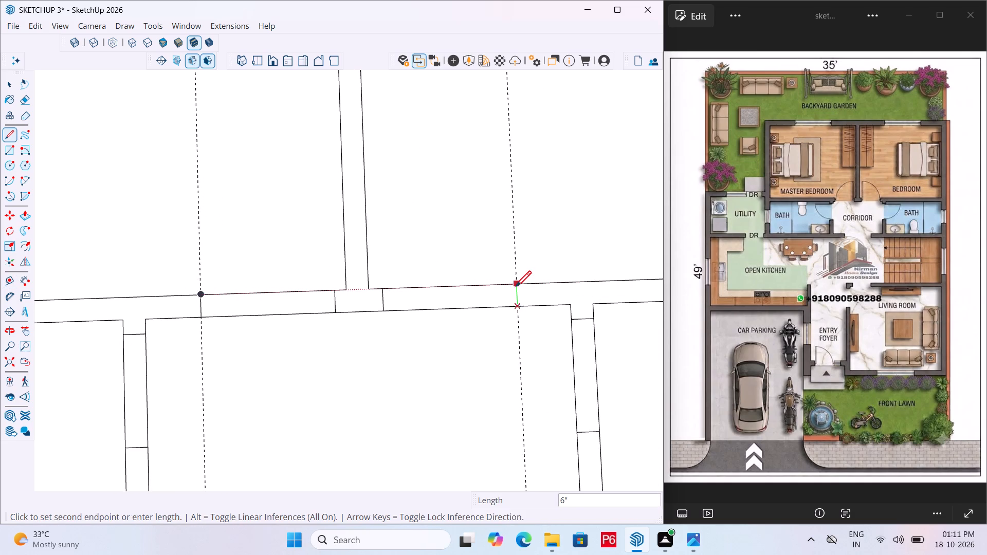
{"action": "left_click", "coordinate": [516, 287]}
Erase the two guides used for the bedroom door openings.
{"action": "key", "text": "e"}
{"action": "left_click_drag", "start_coordinate": [525, 252], "coordinate": [515, 245]}
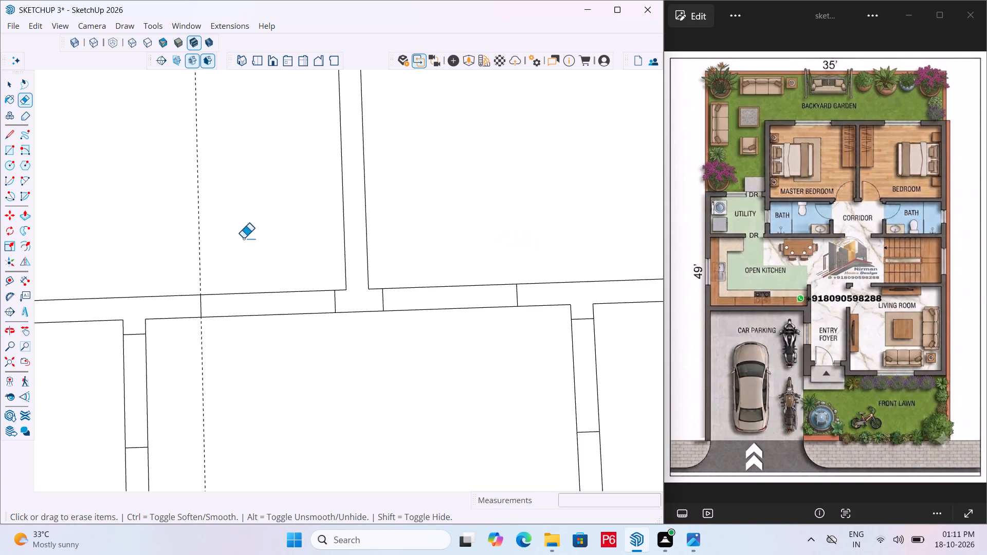
{"action": "left_click_drag", "start_coordinate": [219, 237], "coordinate": [204, 224]}
Examine the whole floor plan against the reference drawing.
{"action": "scroll", "coordinate": [454, 287], "scroll_direction": "down", "scroll_amount": 6}
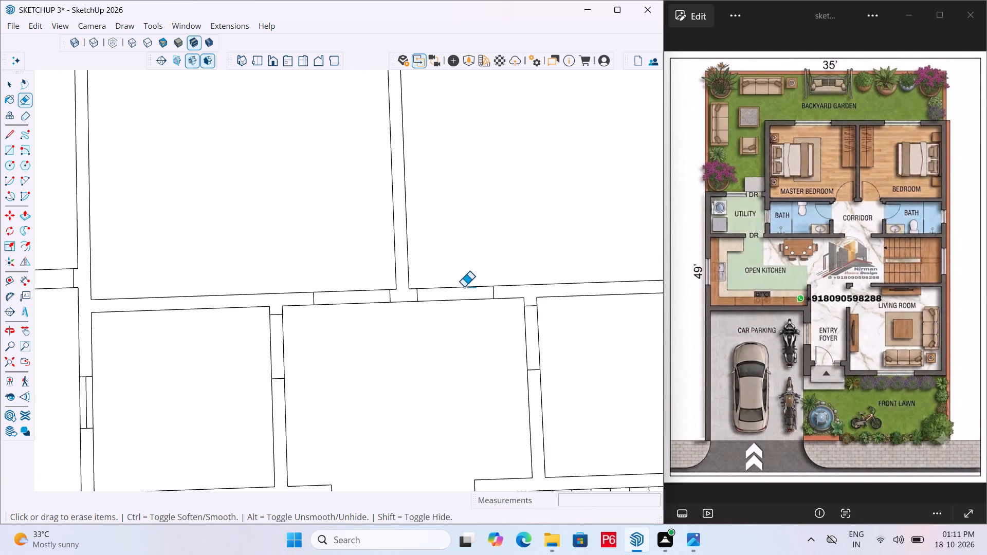
{"action": "scroll", "coordinate": [466, 253], "scroll_direction": "down", "scroll_amount": 10}
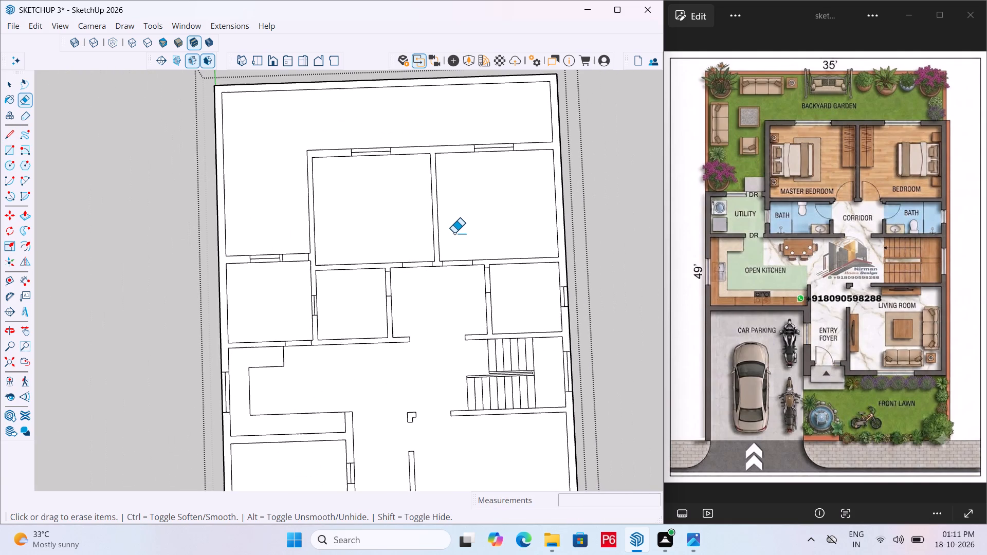
{"action": "scroll", "coordinate": [465, 223], "scroll_direction": "down", "scroll_amount": 5}
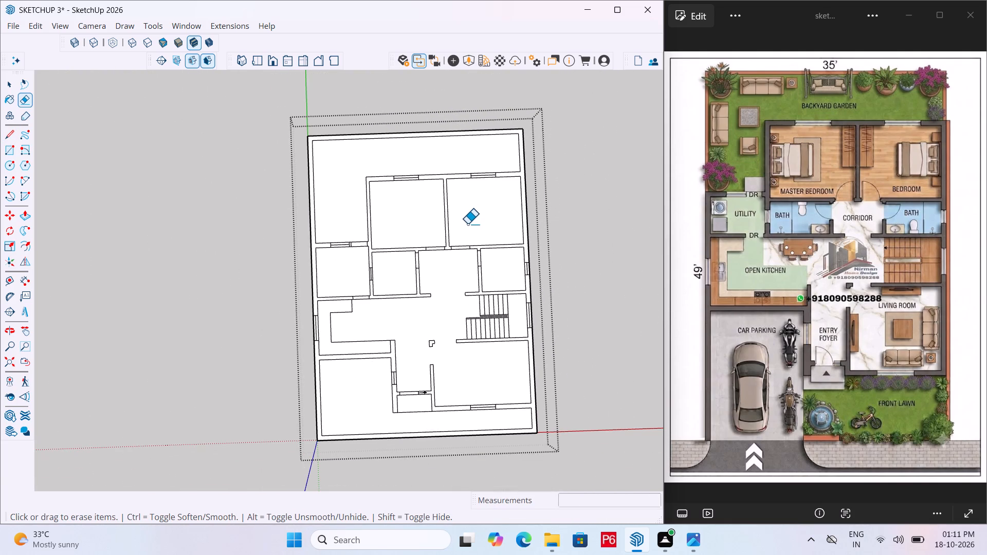
{"action": "scroll", "coordinate": [473, 218], "scroll_direction": "down", "scroll_amount": 4}
{"action": "middle_click_drag", "start_coordinate": [499, 344], "coordinate": [474, 350]}
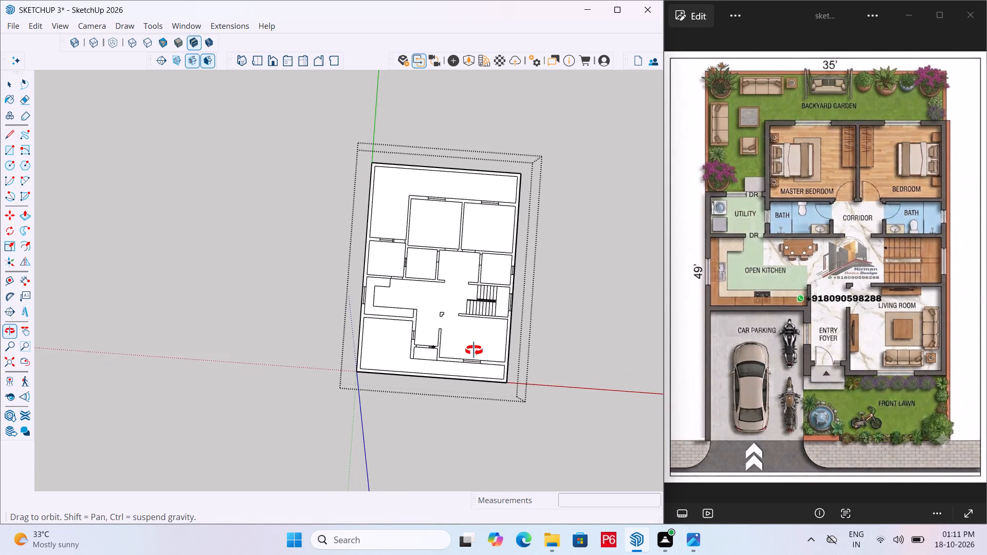
{"action": "middle_click_drag", "start_coordinate": [474, 350], "coordinate": [491, 350]}
{"action": "scroll", "coordinate": [471, 248], "scroll_direction": "up", "scroll_amount": 10}
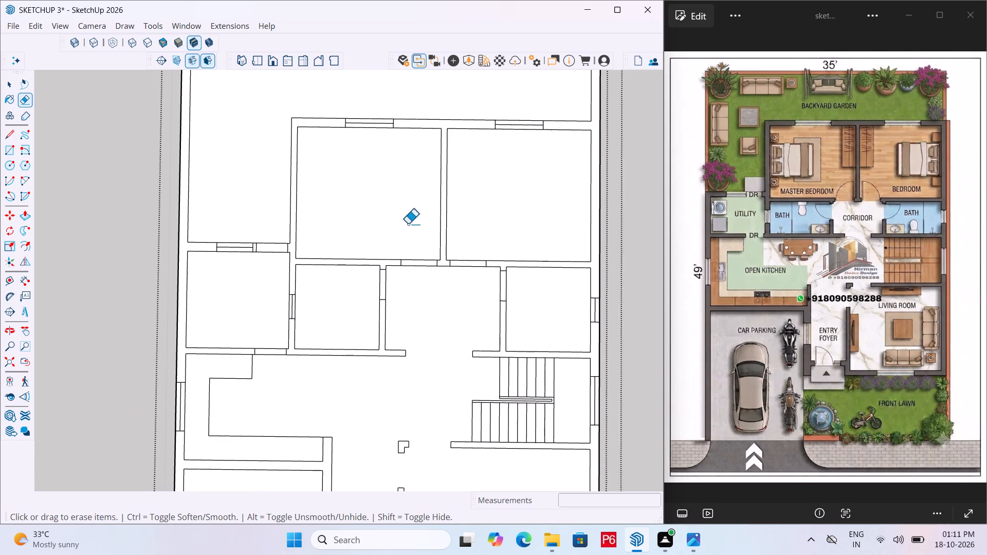
Select the master bedroom floor, start the Paint Bucket, and move its tray clear of the reference plan.
{"action": "key", "text": "space"}
{"action": "left_click", "coordinate": [392, 210]}
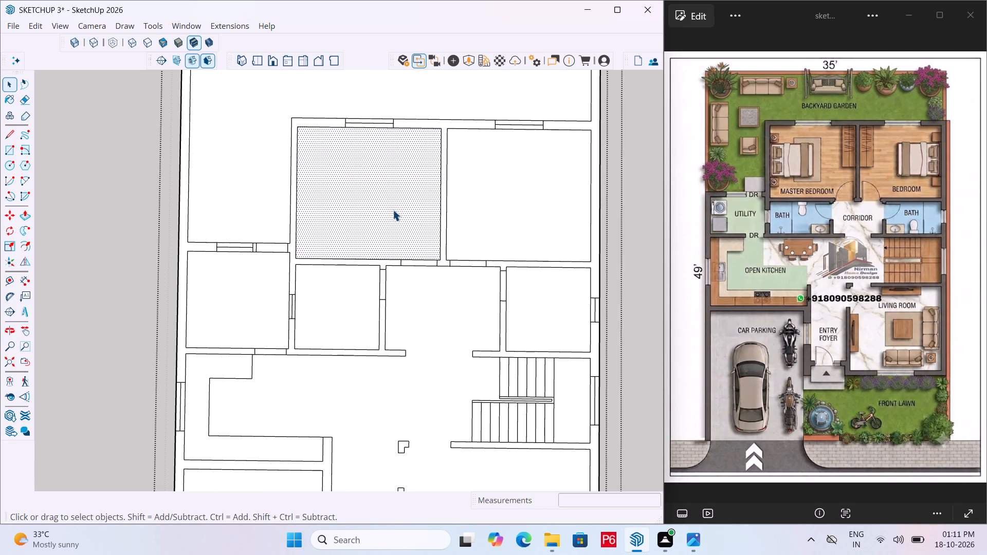
{"action": "scroll", "coordinate": [325, 198], "scroll_direction": "down", "scroll_amount": 6}
{"action": "middle_click_drag", "start_coordinate": [435, 347], "coordinate": [440, 13]}
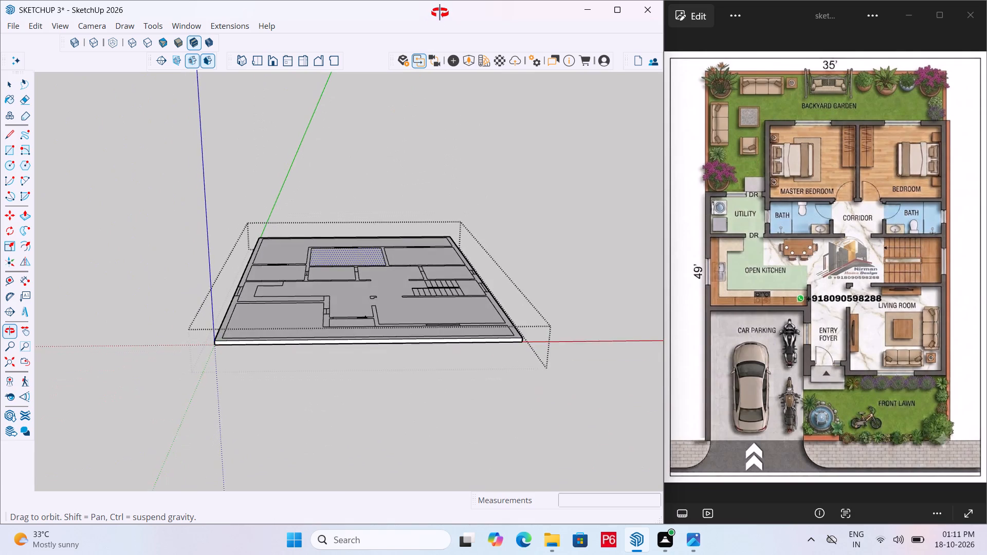
{"action": "middle_click_drag", "start_coordinate": [440, 13], "coordinate": [438, 295]}
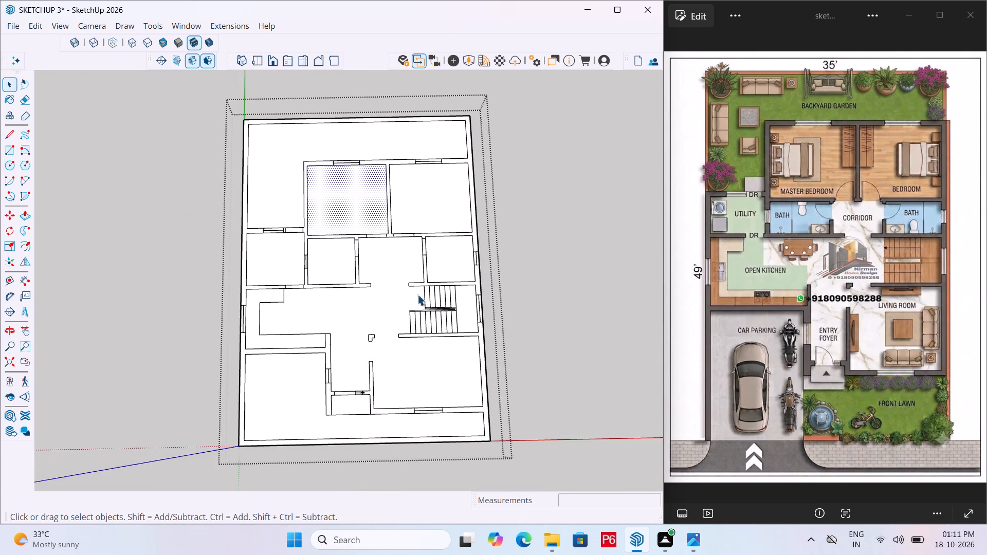
{"action": "key", "text": "b"}
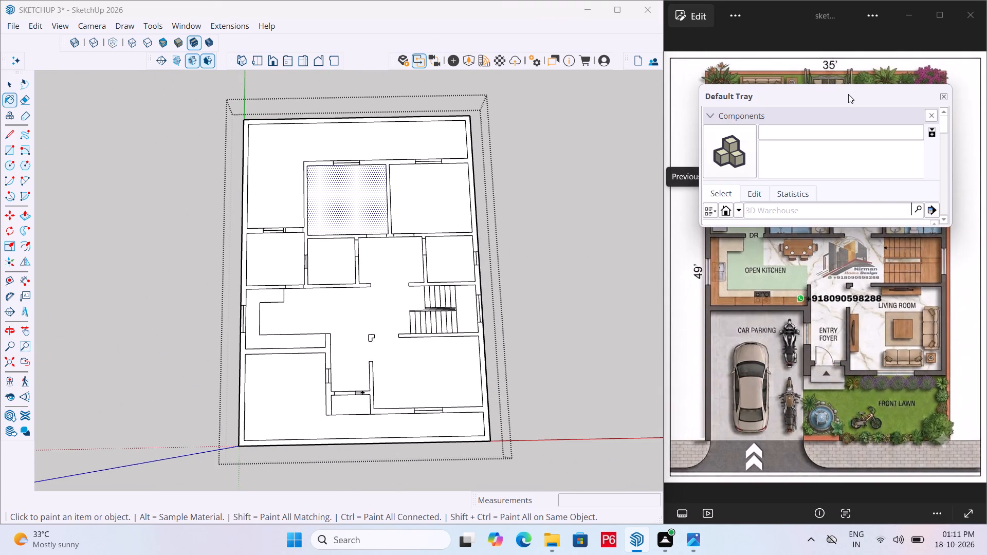
{"action": "middle_click_drag", "start_coordinate": [832, 97], "coordinate": [696, 107]}
{"action": "middle_click_drag", "start_coordinate": [765, 95], "coordinate": [673, 85]}
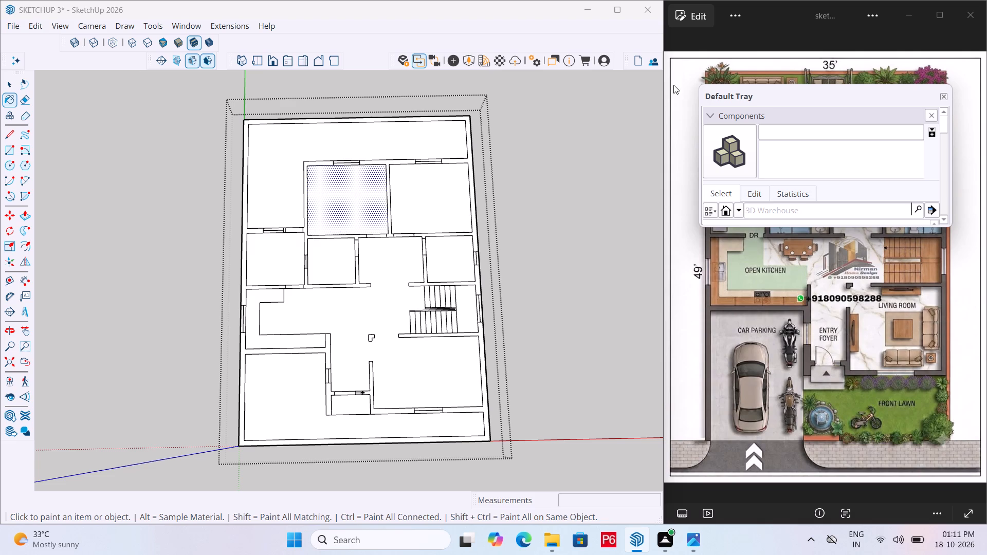
{"action": "middle_click_drag", "start_coordinate": [673, 85], "coordinate": [697, 94]}
{"action": "left_click_drag", "start_coordinate": [767, 98], "coordinate": [545, 35]}
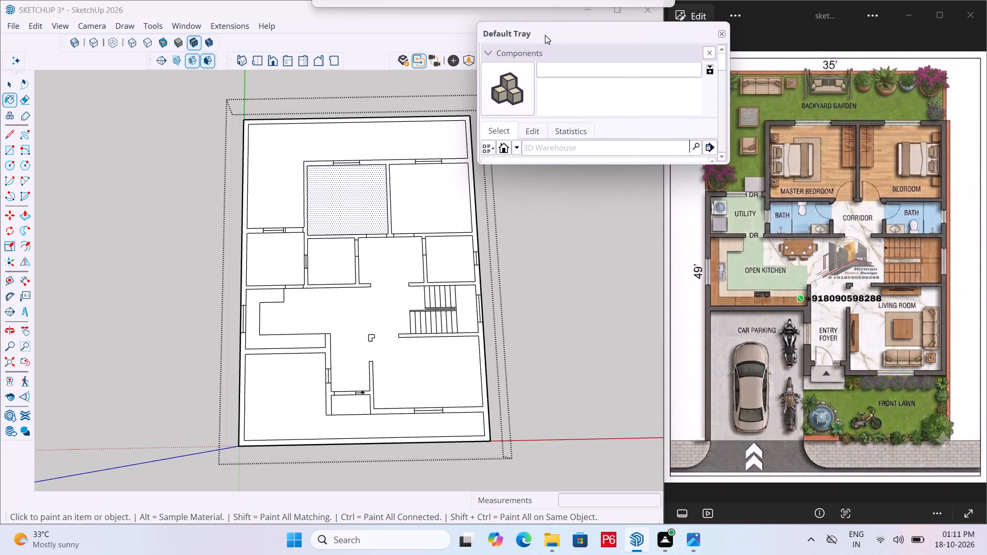
{"action": "left_click_drag", "start_coordinate": [545, 35], "coordinate": [545, 38]}
Find the materials in the tray and switch the collection from Ground to Wood.
{"action": "scroll", "coordinate": [631, 126], "scroll_direction": "down", "scroll_amount": 7}
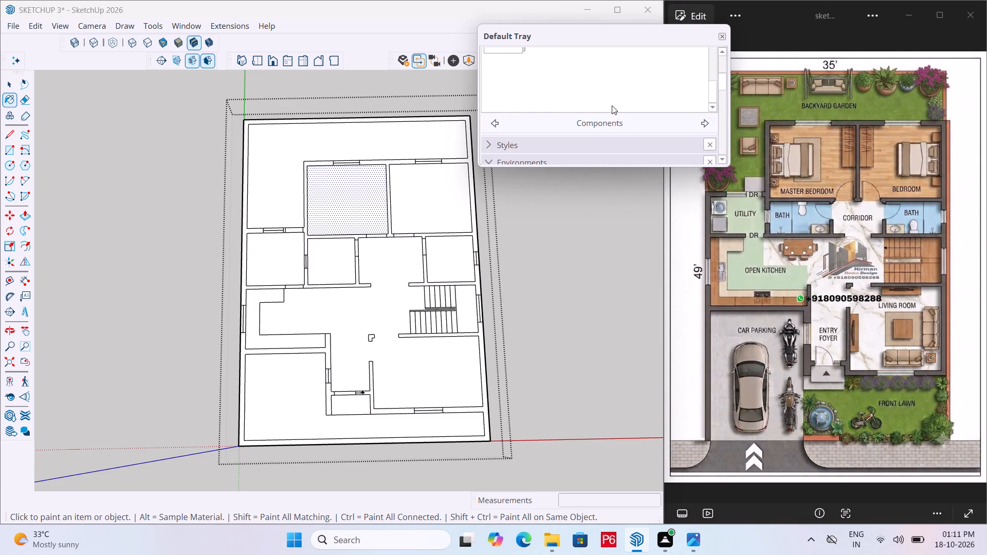
{"action": "scroll", "coordinate": [613, 115], "scroll_direction": "up", "scroll_amount": 3}
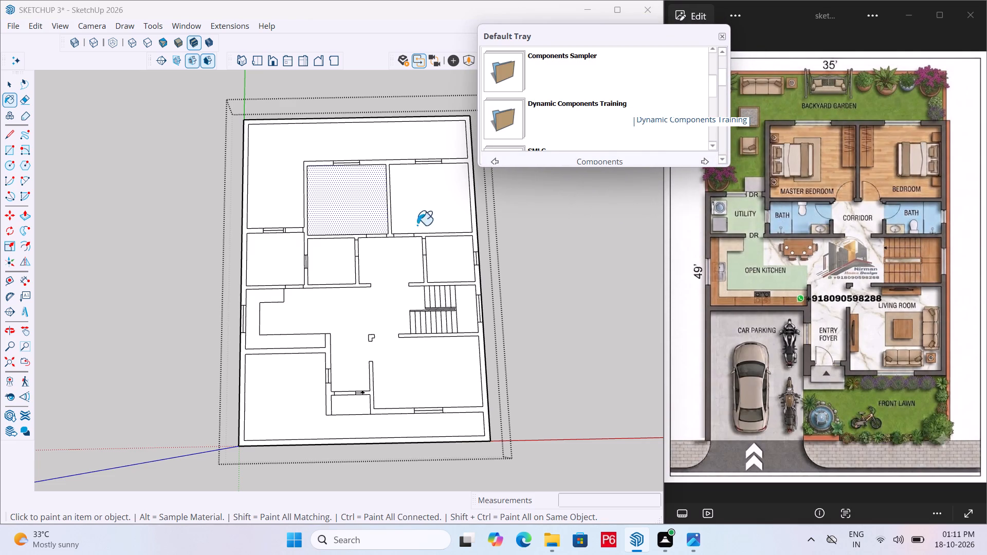
{"action": "scroll", "coordinate": [337, 288], "scroll_direction": "down", "scroll_amount": 5}
{"action": "scroll", "coordinate": [364, 232], "scroll_direction": "up", "scroll_amount": 6}
{"action": "scroll", "coordinate": [330, 285], "scroll_direction": "up", "scroll_amount": 5}
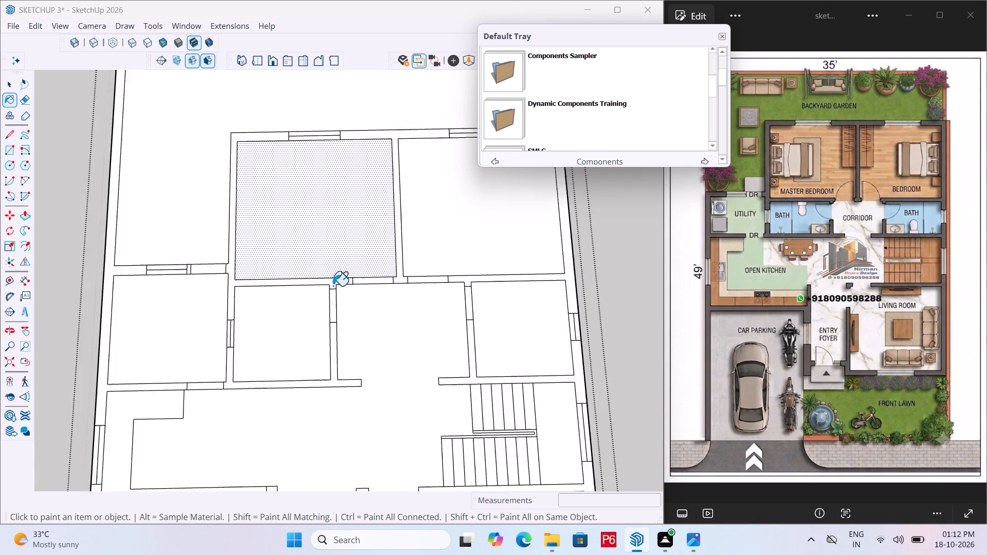
{"action": "scroll", "coordinate": [333, 286], "scroll_direction": "up", "scroll_amount": 1}
{"action": "scroll", "coordinate": [319, 289], "scroll_direction": "down", "scroll_amount": 4}
{"action": "scroll", "coordinate": [579, 107], "scroll_direction": "up", "scroll_amount": 5}
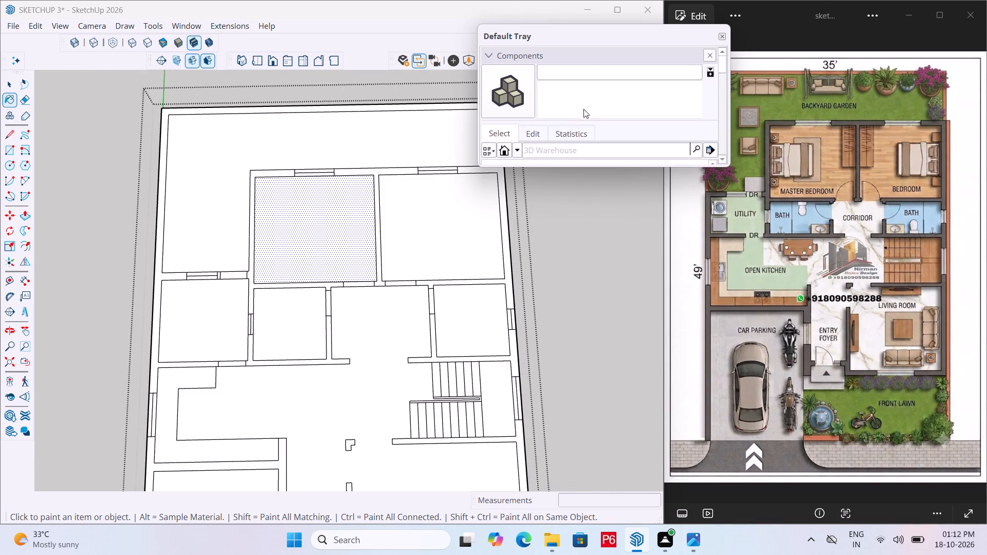
{"action": "scroll", "coordinate": [613, 99], "scroll_direction": "down", "scroll_amount": 15}
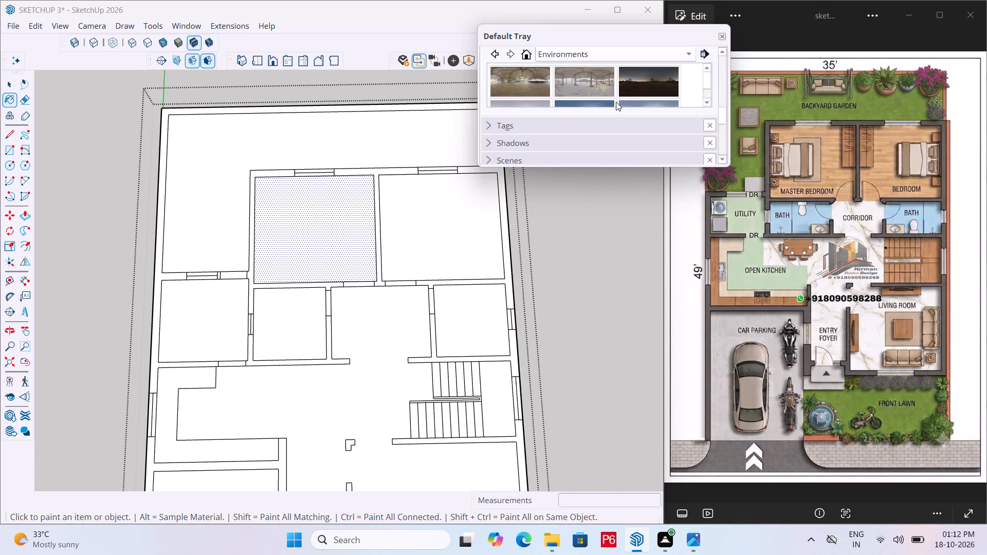
{"action": "scroll", "coordinate": [618, 102], "scroll_direction": "down", "scroll_amount": 15}
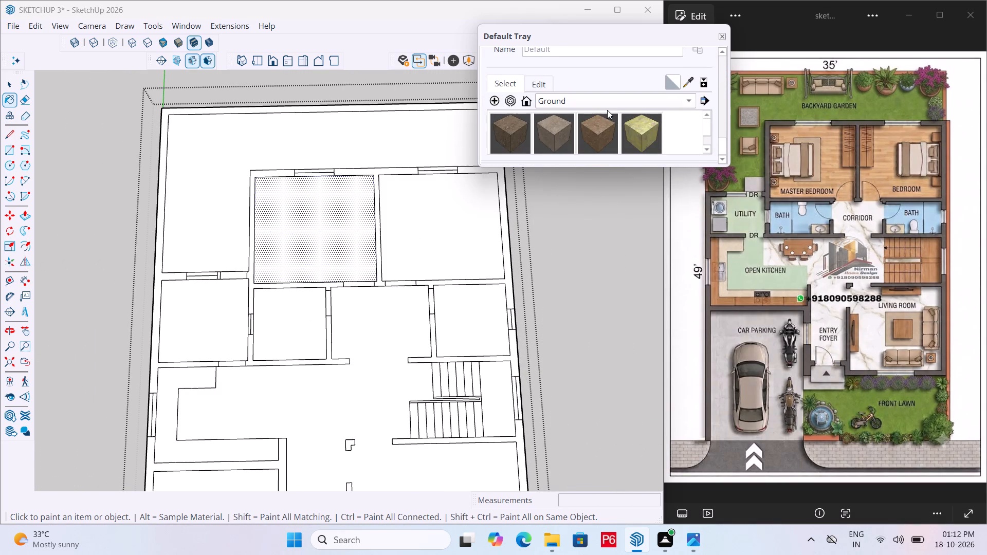
{"action": "left_click", "coordinate": [602, 104]}
{"action": "left_click", "coordinate": [588, 193]}
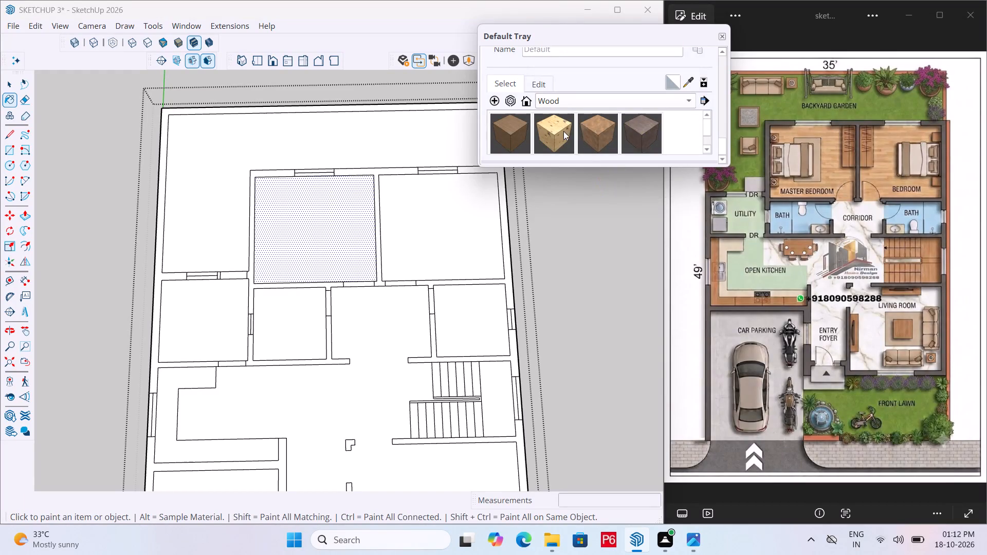
Paint the master bedroom and bedroom floors with the Wood_Floor_01_1K material.
{"action": "scroll", "coordinate": [590, 122], "scroll_direction": "down", "scroll_amount": 3}
{"action": "scroll", "coordinate": [546, 133], "scroll_direction": "up", "scroll_amount": 2}
{"action": "left_click", "coordinate": [594, 132]}
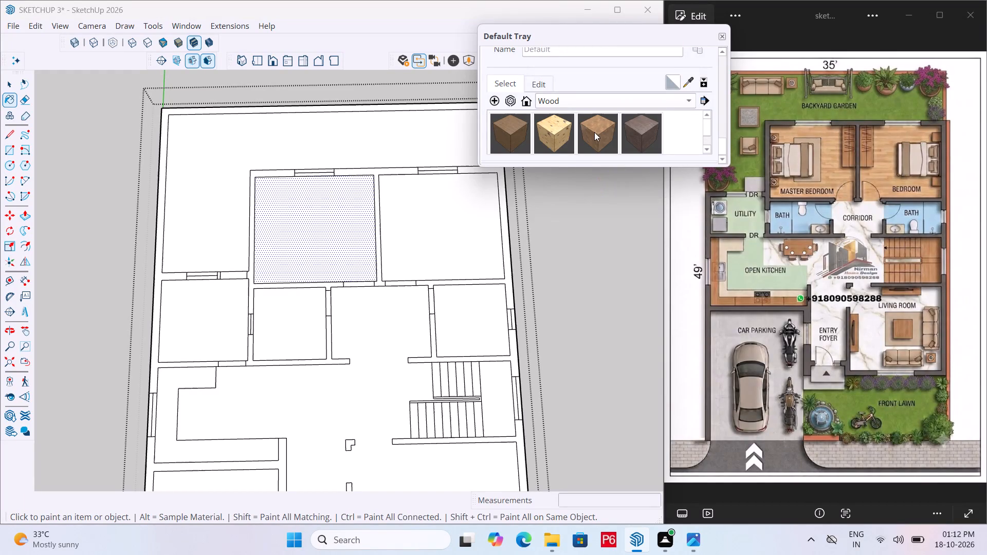
{"action": "left_click", "coordinate": [348, 232]}
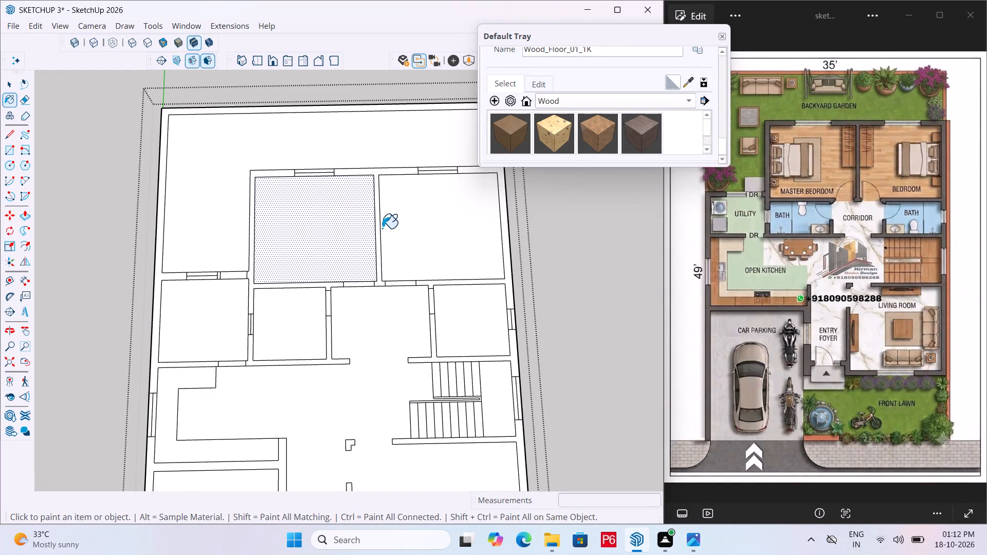
{"action": "left_click", "coordinate": [410, 224]}
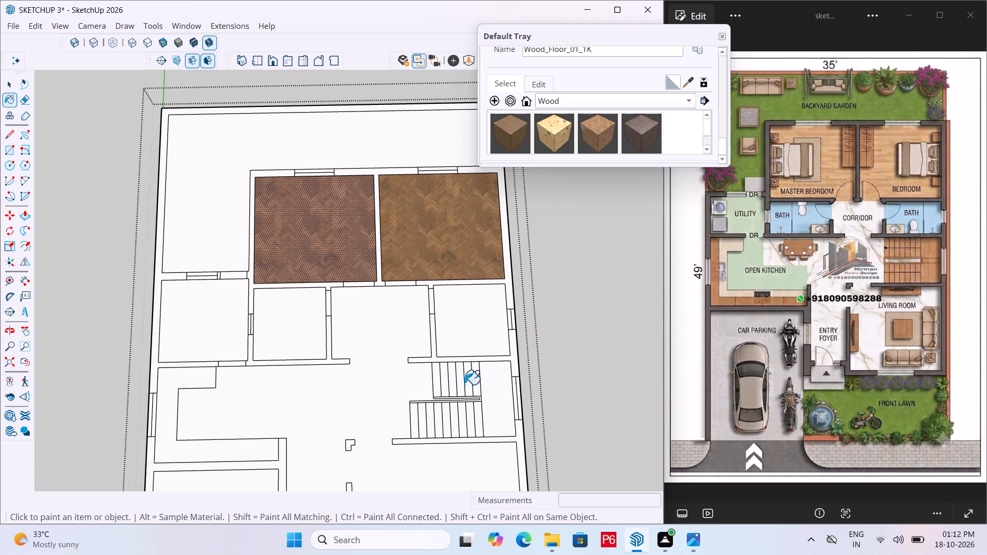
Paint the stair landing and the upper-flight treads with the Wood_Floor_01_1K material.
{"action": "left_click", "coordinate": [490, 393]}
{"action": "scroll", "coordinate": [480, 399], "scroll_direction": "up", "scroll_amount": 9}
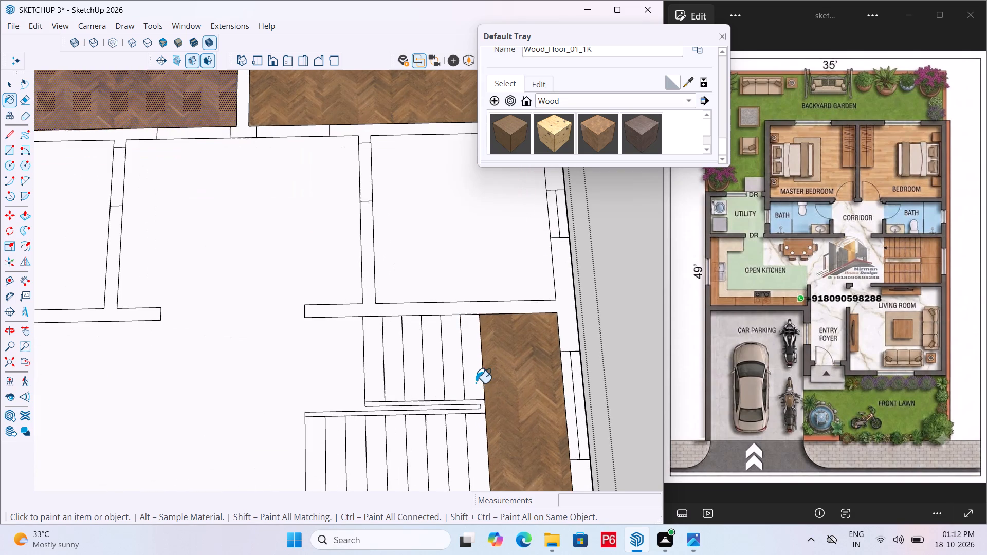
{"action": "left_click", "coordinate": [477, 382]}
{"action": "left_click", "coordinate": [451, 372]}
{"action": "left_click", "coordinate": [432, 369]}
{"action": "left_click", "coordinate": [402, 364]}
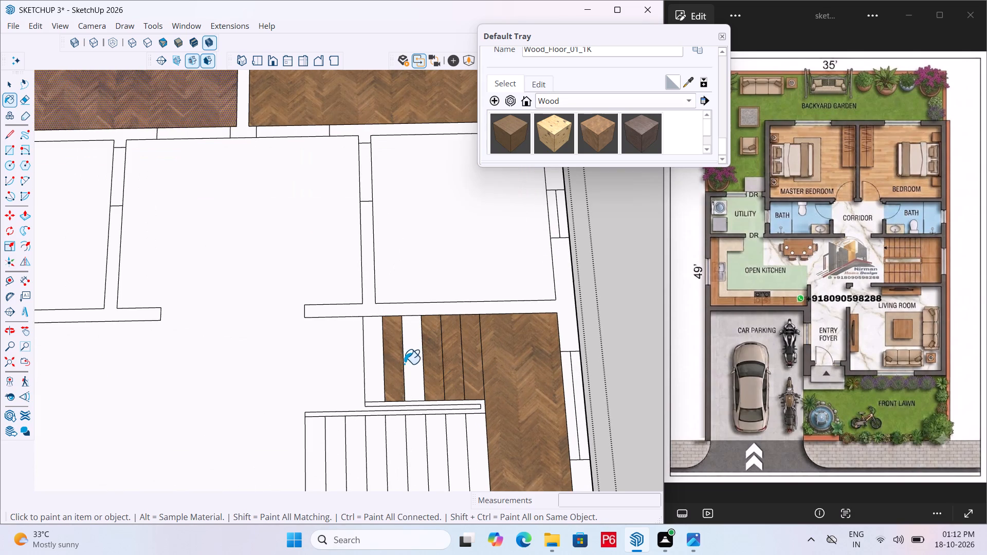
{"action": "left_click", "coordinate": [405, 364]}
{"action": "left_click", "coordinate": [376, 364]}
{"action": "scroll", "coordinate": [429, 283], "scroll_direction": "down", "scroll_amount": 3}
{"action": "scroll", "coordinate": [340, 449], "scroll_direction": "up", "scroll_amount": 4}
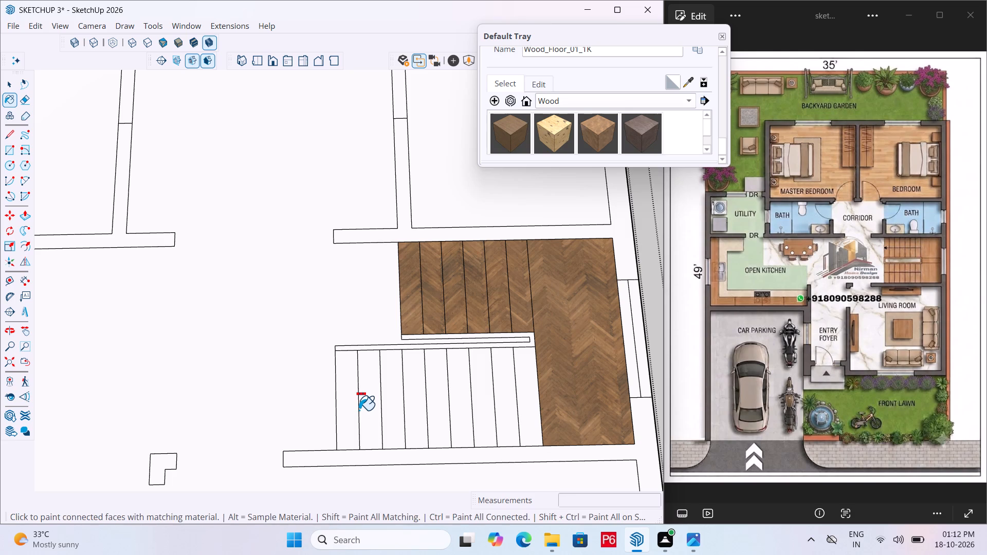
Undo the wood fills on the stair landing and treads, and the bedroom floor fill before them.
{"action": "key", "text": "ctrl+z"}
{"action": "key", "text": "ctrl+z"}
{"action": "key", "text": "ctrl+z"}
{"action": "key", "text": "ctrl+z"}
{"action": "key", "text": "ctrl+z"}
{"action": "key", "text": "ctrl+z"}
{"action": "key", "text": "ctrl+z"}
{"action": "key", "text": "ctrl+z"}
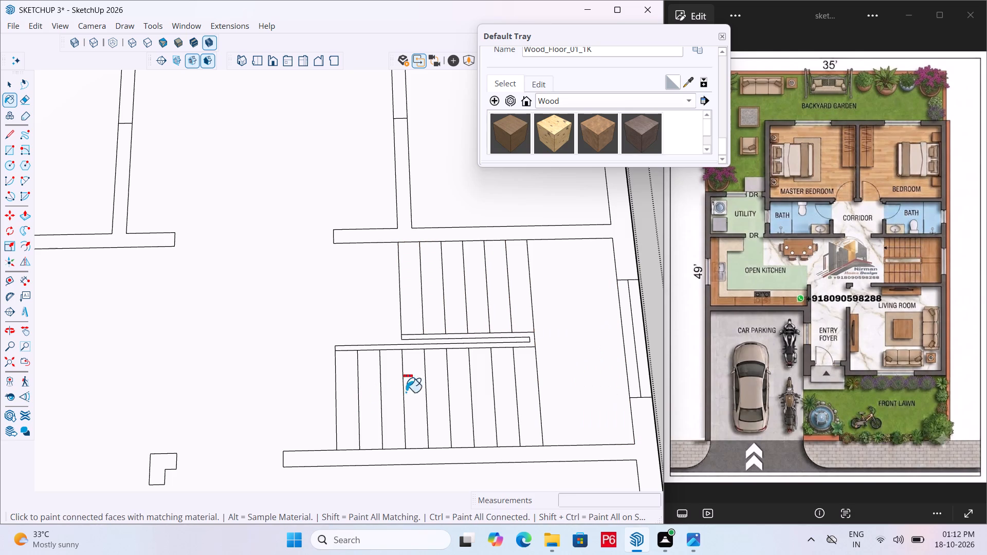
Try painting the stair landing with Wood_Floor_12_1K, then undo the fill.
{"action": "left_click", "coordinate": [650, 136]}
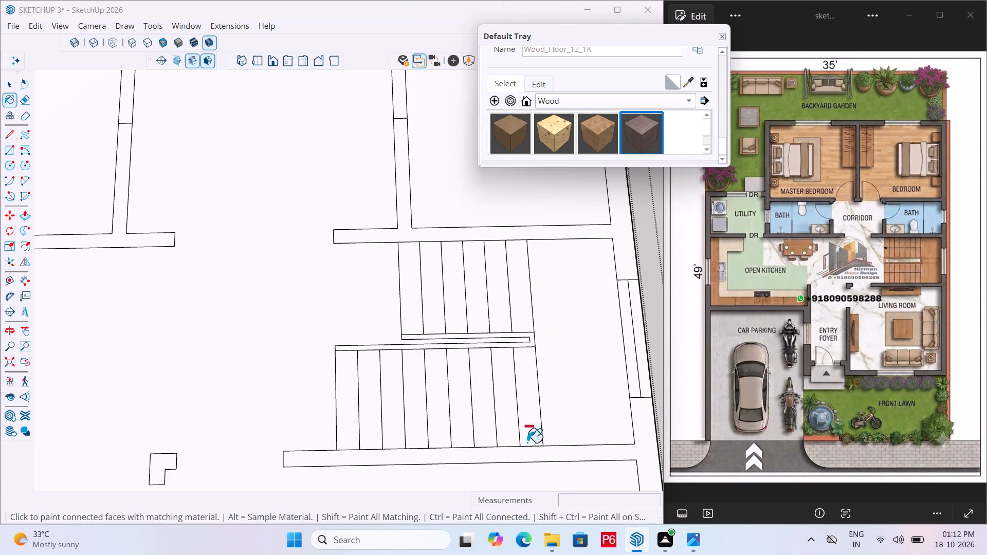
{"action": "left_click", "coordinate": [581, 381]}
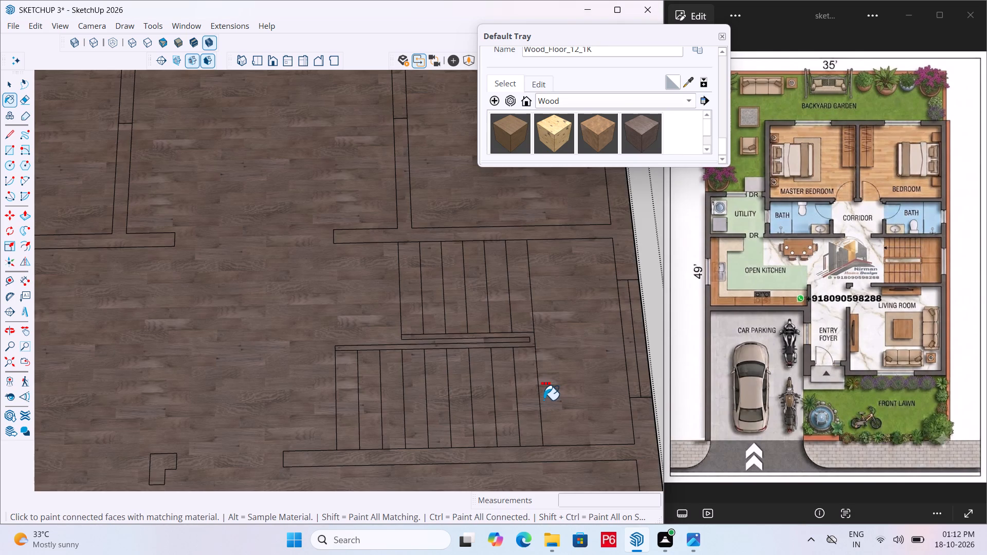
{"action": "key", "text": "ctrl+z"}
Select the stair landing face and paint the landing and all lower-flight treads with Wood_Floor_12_1K.
{"action": "key", "text": "space"}
{"action": "double_click", "coordinate": [588, 340]}
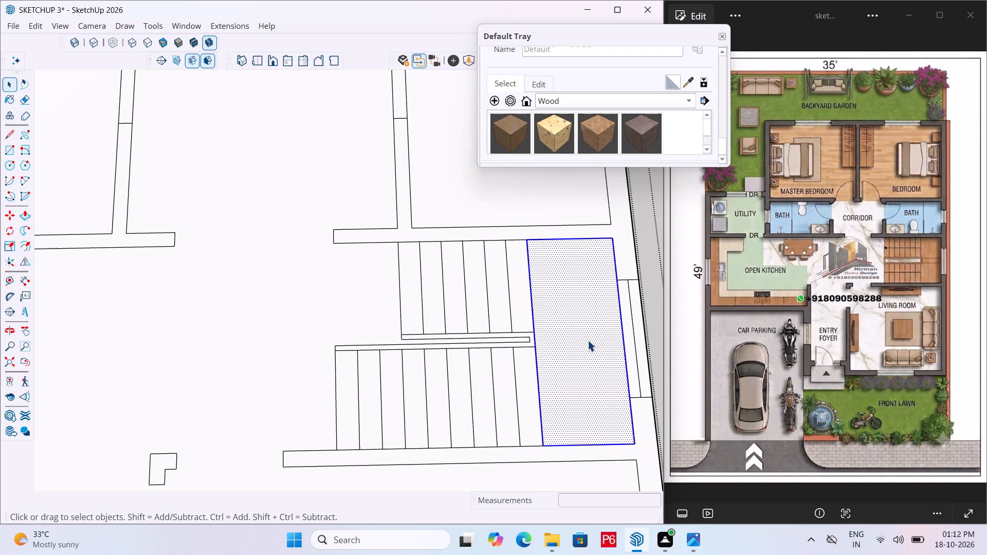
{"action": "left_click", "coordinate": [654, 129]}
{"action": "left_click", "coordinate": [587, 383]}
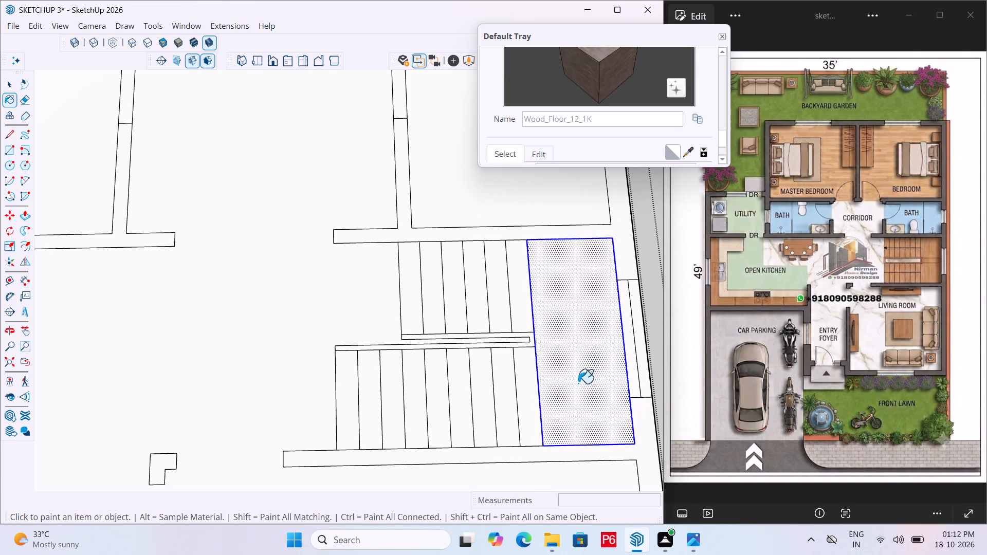
{"action": "left_click", "coordinate": [522, 381]}
{"action": "left_click", "coordinate": [511, 387]}
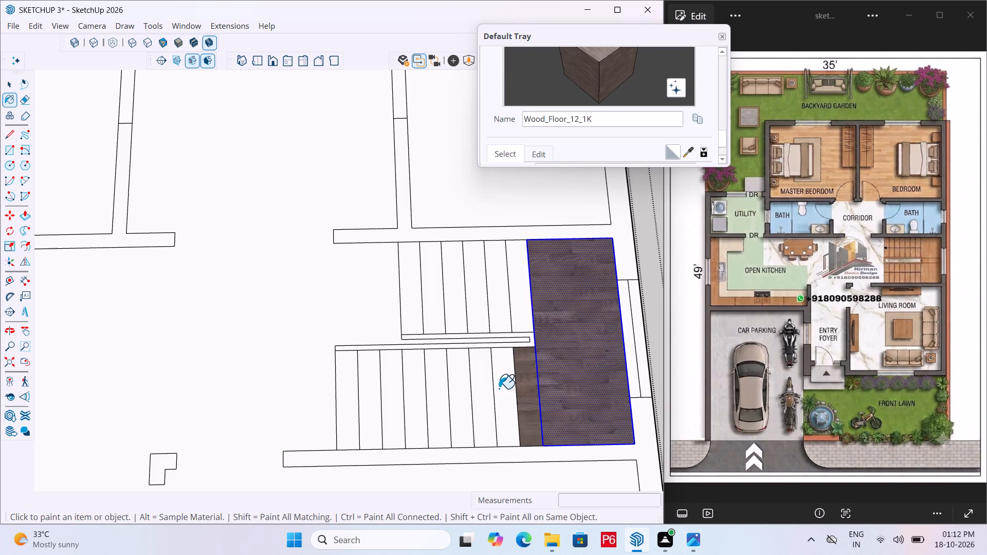
{"action": "left_click", "coordinate": [481, 394]}
{"action": "left_click", "coordinate": [465, 400]}
{"action": "left_click", "coordinate": [434, 404]}
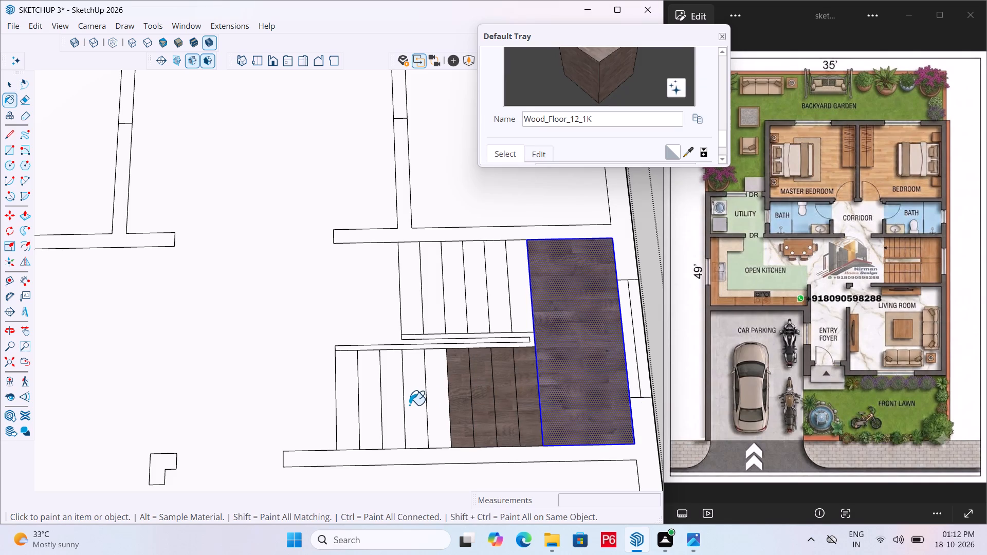
{"action": "left_click", "coordinate": [409, 405]}
{"action": "left_click_drag", "start_coordinate": [387, 403], "coordinate": [378, 404]}
{"action": "left_click", "coordinate": [367, 404]}
{"action": "left_click", "coordinate": [342, 403]}
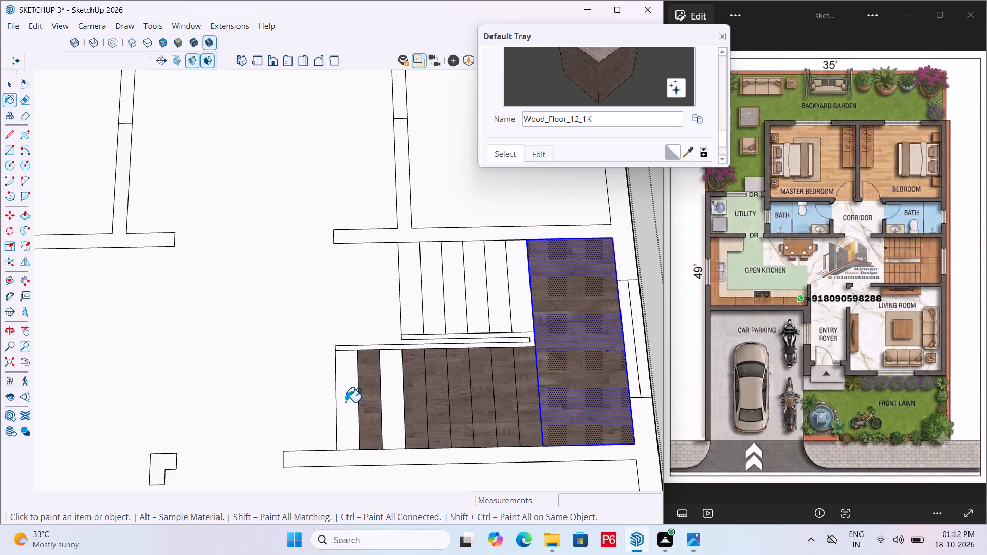
{"action": "left_click_drag", "start_coordinate": [393, 374], "coordinate": [396, 366]}
Paint the upper-flight stair treads with the same Wood_Floor_12_1K material.
{"action": "left_click", "coordinate": [410, 323]}
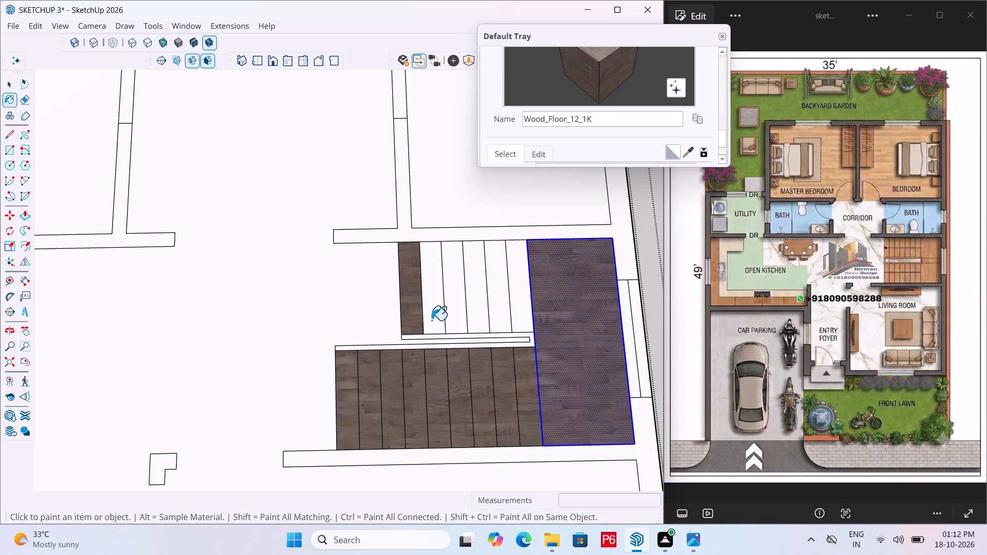
{"action": "left_click", "coordinate": [431, 320]}
{"action": "left_click", "coordinate": [453, 314]}
{"action": "left_click", "coordinate": [478, 310]}
{"action": "left_click", "coordinate": [503, 310]}
{"action": "left_click", "coordinate": [517, 308]}
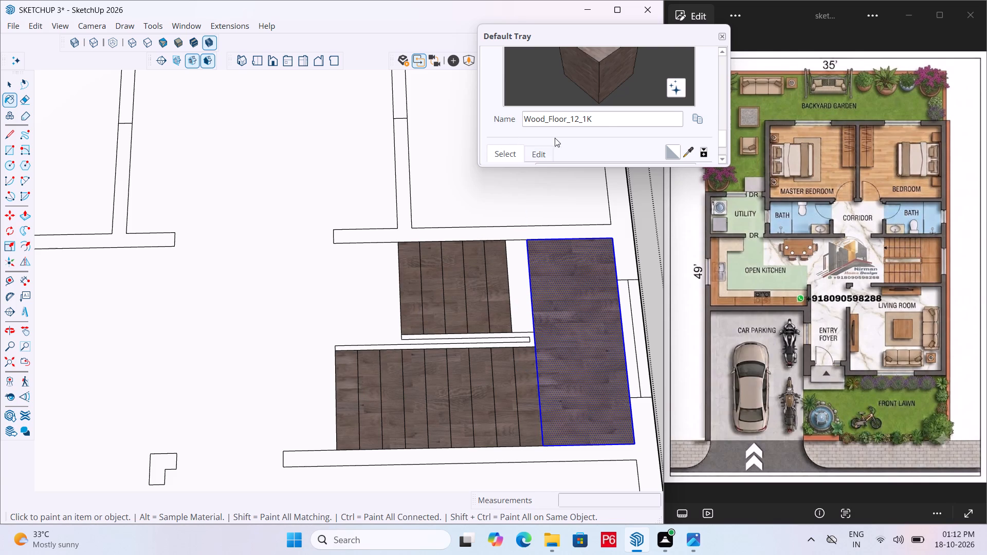
Switch to the Metal collection and paint the narrow strip around the gap between the stair flights with Metal_06_1K.
{"action": "scroll", "coordinate": [610, 137], "scroll_direction": "down", "scroll_amount": 2}
{"action": "left_click", "coordinate": [657, 100]}
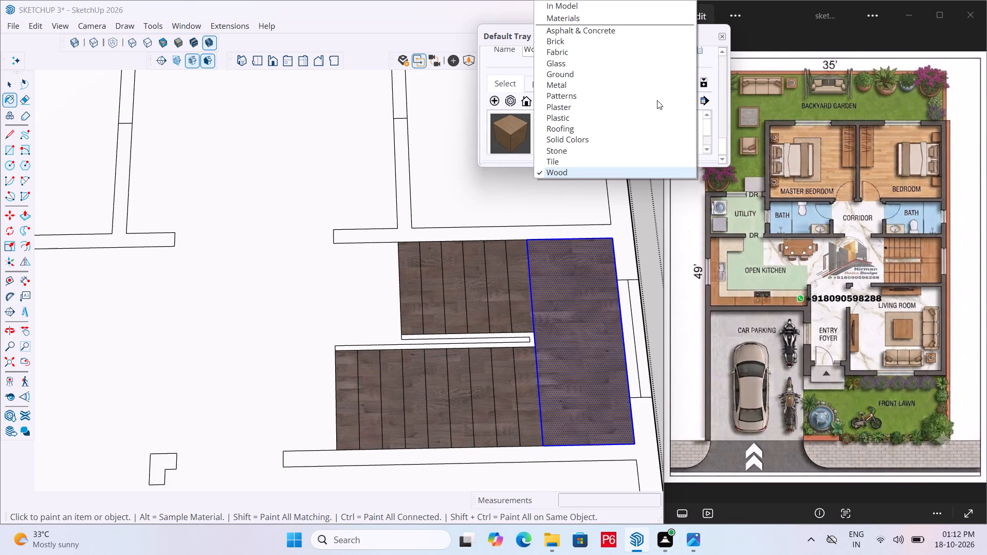
{"action": "left_click", "coordinate": [593, 81]}
{"action": "scroll", "coordinate": [462, 289], "scroll_direction": "up", "scroll_amount": 6}
{"action": "left_click", "coordinate": [433, 342]}
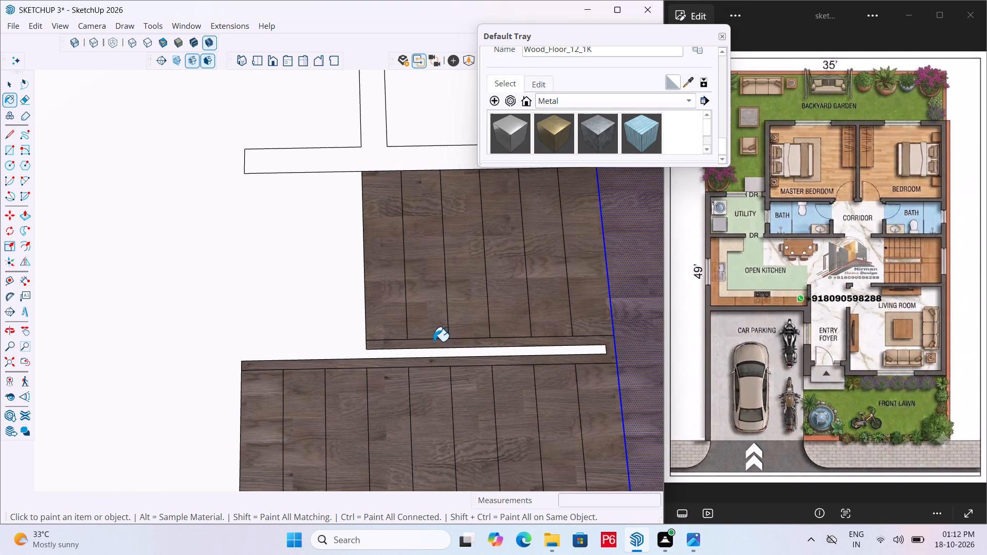
{"action": "key", "text": "ctrl+z"}
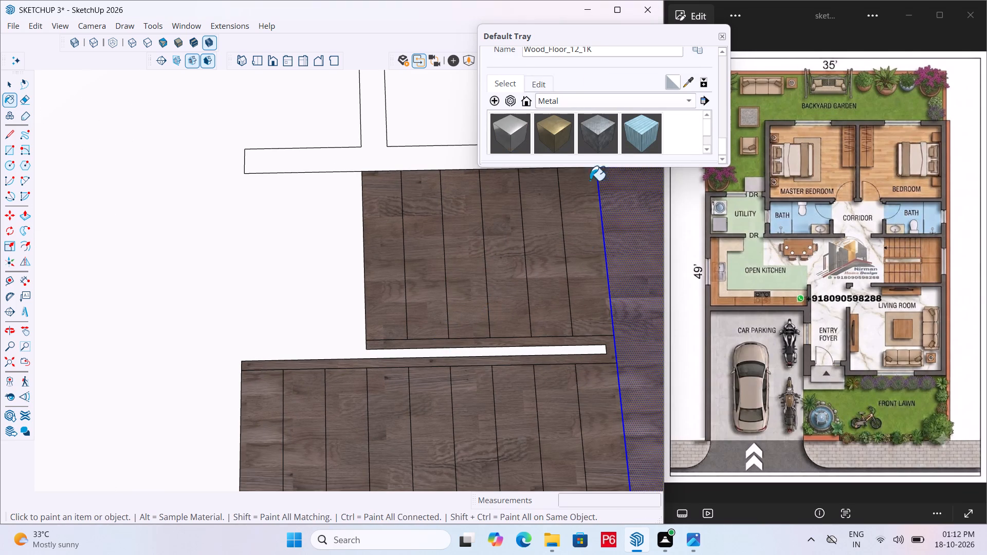
{"action": "left_click", "coordinate": [518, 135]}
{"action": "left_click", "coordinate": [526, 342]}
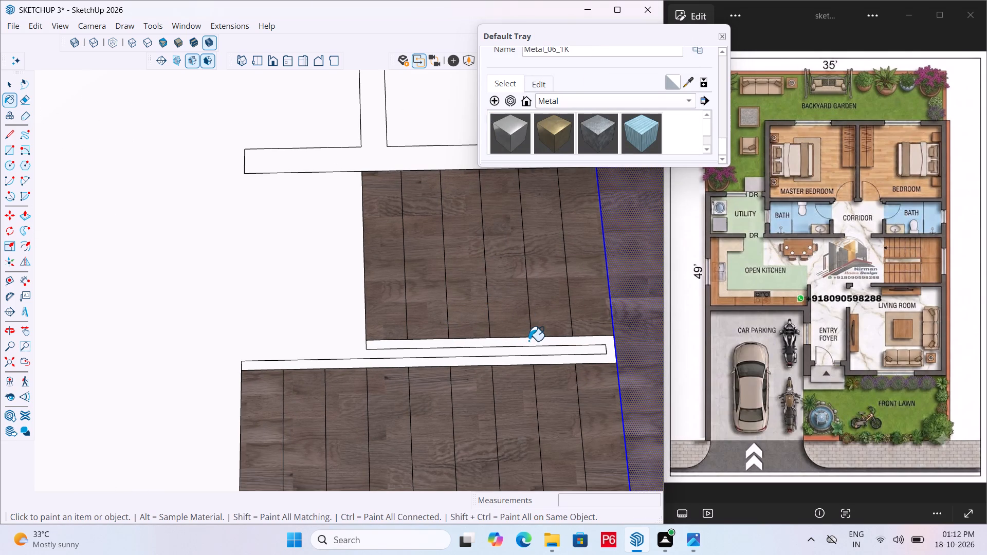
{"action": "scroll", "coordinate": [543, 344], "scroll_direction": "down", "scroll_amount": 7}
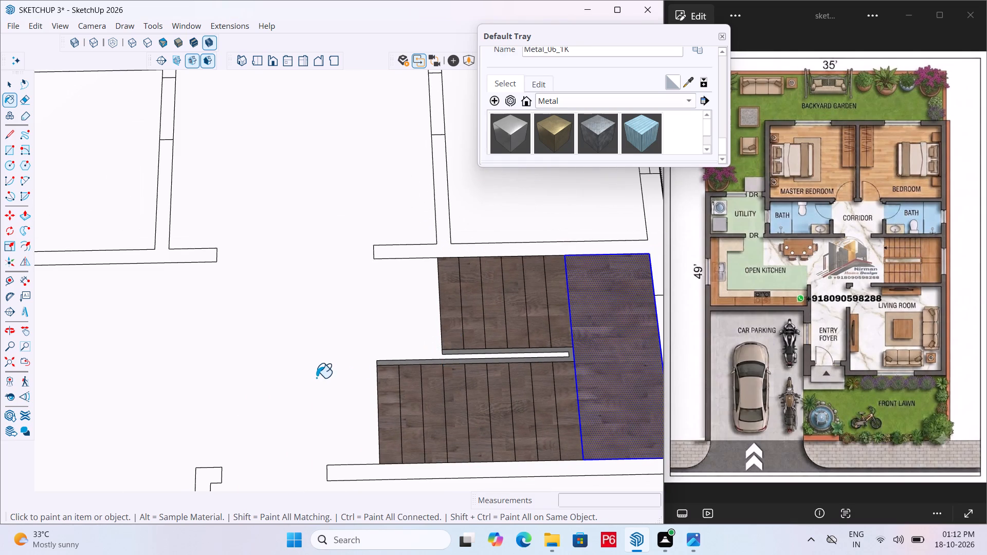
{"action": "key", "text": "Escape"}
{"action": "key", "text": "Escape"}
{"action": "key", "text": "space"}
Select the master bedroom floor and paint it and the adjacent bedroom floor with Wood_Veneer_15_1K from the Wood collection.
{"action": "scroll", "coordinate": [439, 354], "scroll_direction": "down", "scroll_amount": 5}
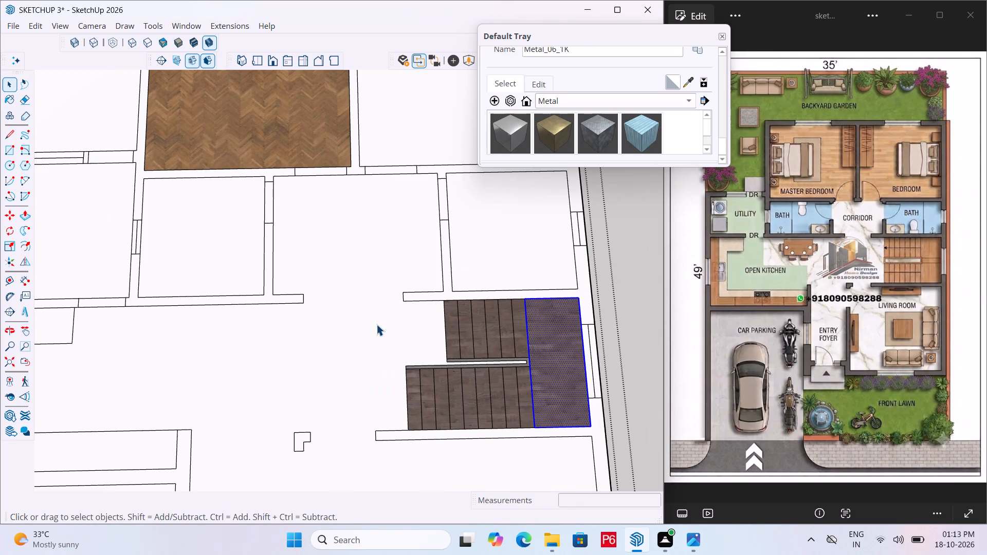
{"action": "left_click", "coordinate": [377, 323]}
{"action": "left_click", "coordinate": [294, 142]}
{"action": "scroll", "coordinate": [478, 279], "scroll_direction": "down", "scroll_amount": 5}
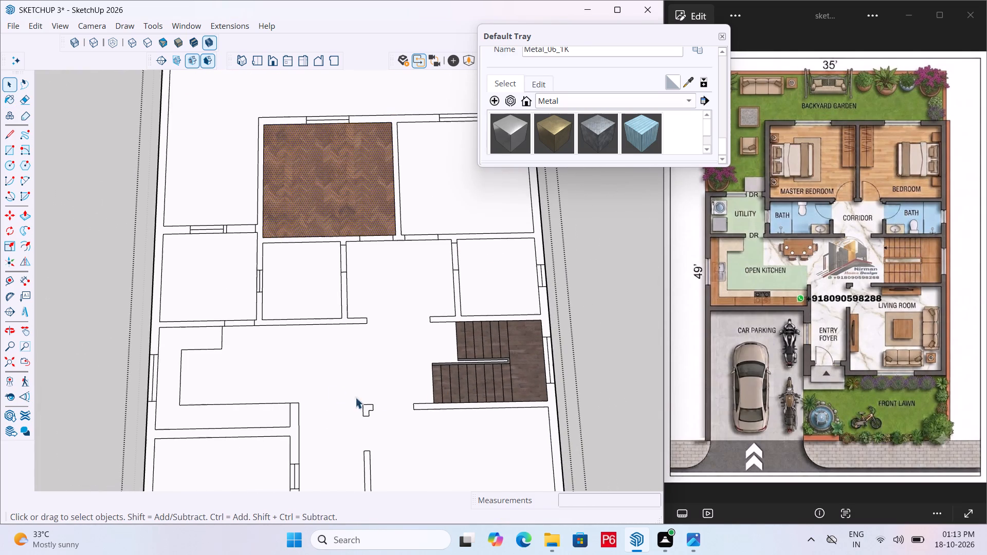
{"action": "left_click", "coordinate": [652, 101]}
{"action": "left_click", "coordinate": [589, 181]}
{"action": "scroll", "coordinate": [588, 138], "scroll_direction": "down", "scroll_amount": 3}
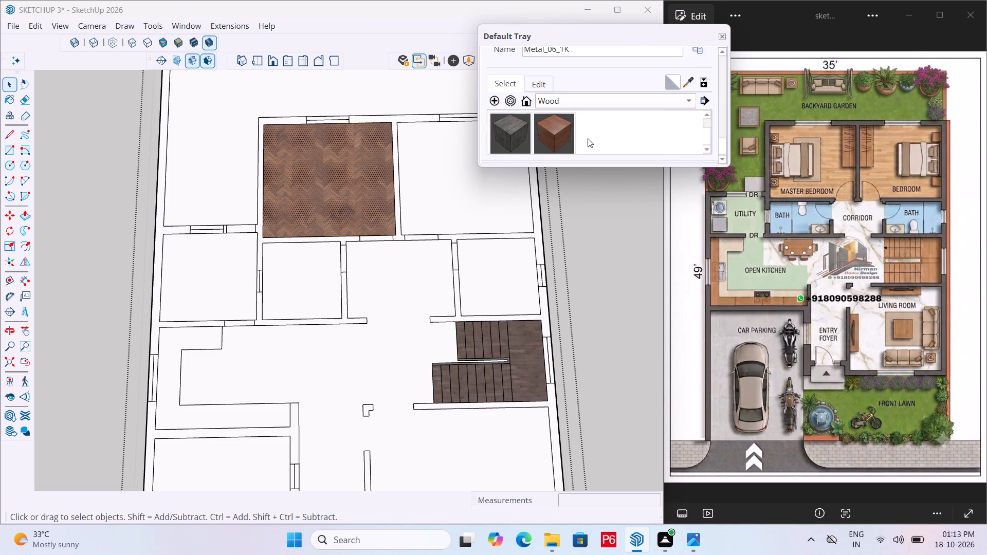
{"action": "left_click", "coordinate": [567, 133]}
{"action": "left_click", "coordinate": [380, 169]}
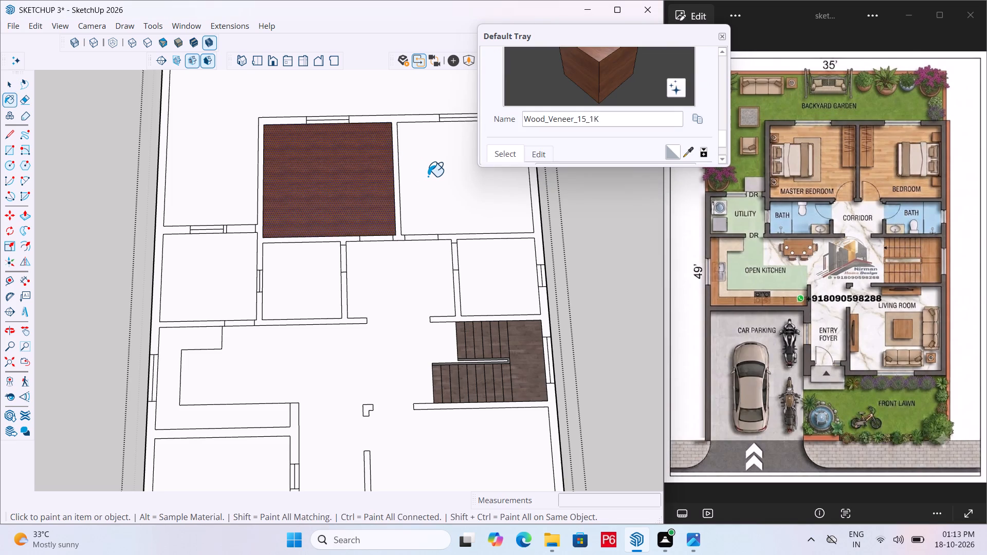
{"action": "left_click", "coordinate": [430, 177]}
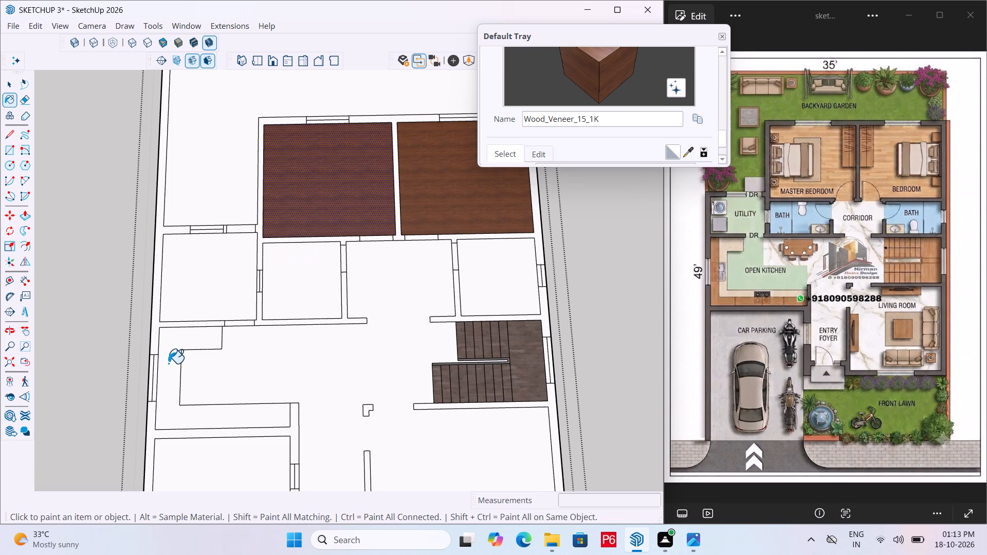
Paint the open kitchen's U-shaped counter with Wood_Veneer_15_1K.
{"action": "left_click", "coordinate": [184, 413]}
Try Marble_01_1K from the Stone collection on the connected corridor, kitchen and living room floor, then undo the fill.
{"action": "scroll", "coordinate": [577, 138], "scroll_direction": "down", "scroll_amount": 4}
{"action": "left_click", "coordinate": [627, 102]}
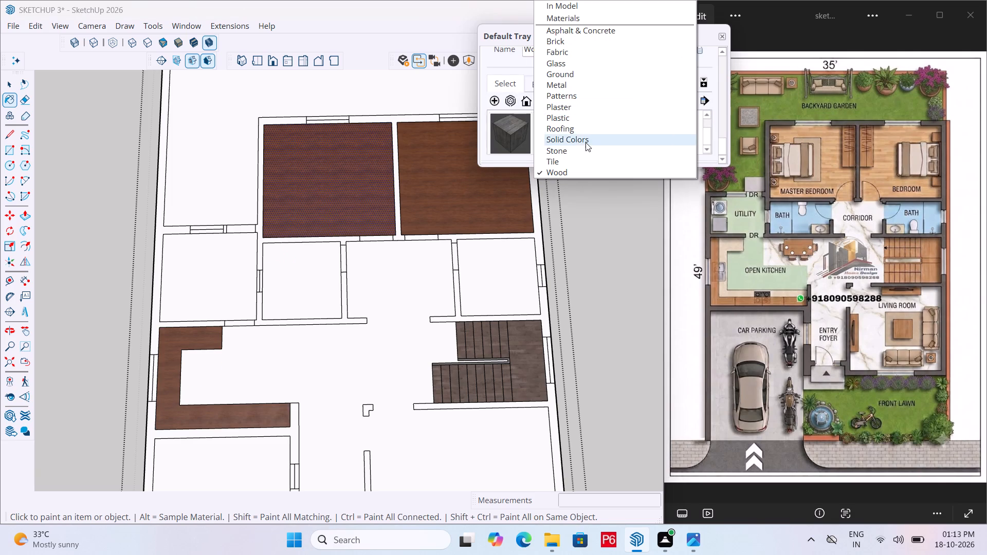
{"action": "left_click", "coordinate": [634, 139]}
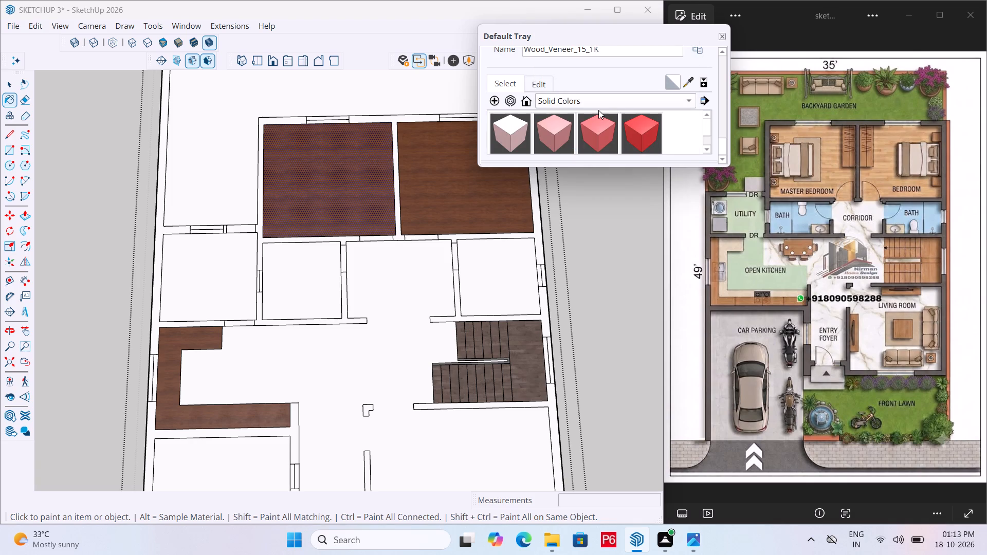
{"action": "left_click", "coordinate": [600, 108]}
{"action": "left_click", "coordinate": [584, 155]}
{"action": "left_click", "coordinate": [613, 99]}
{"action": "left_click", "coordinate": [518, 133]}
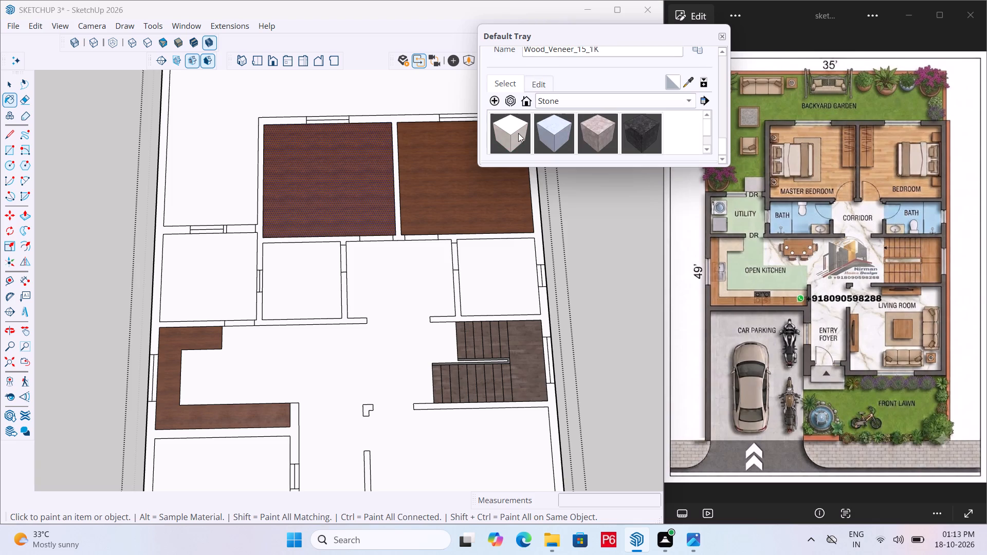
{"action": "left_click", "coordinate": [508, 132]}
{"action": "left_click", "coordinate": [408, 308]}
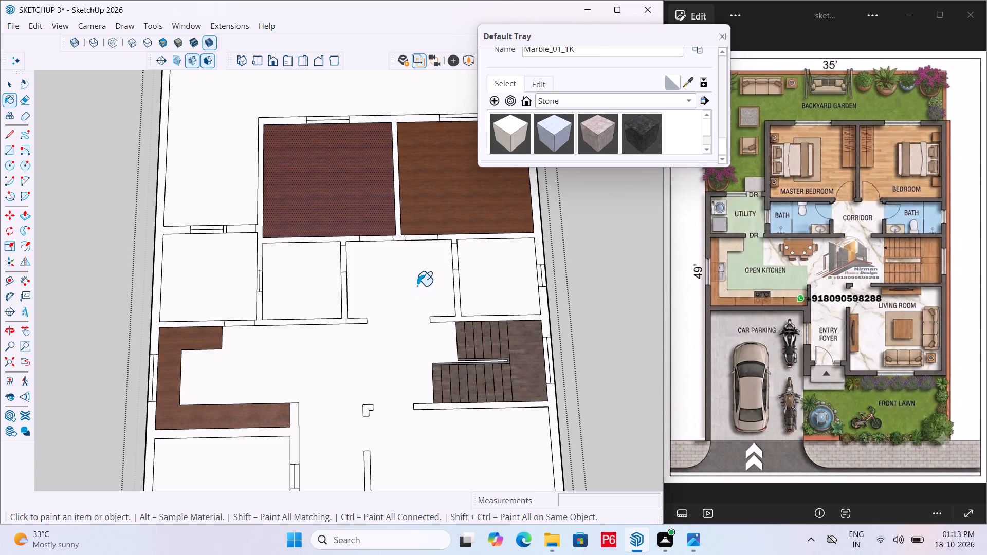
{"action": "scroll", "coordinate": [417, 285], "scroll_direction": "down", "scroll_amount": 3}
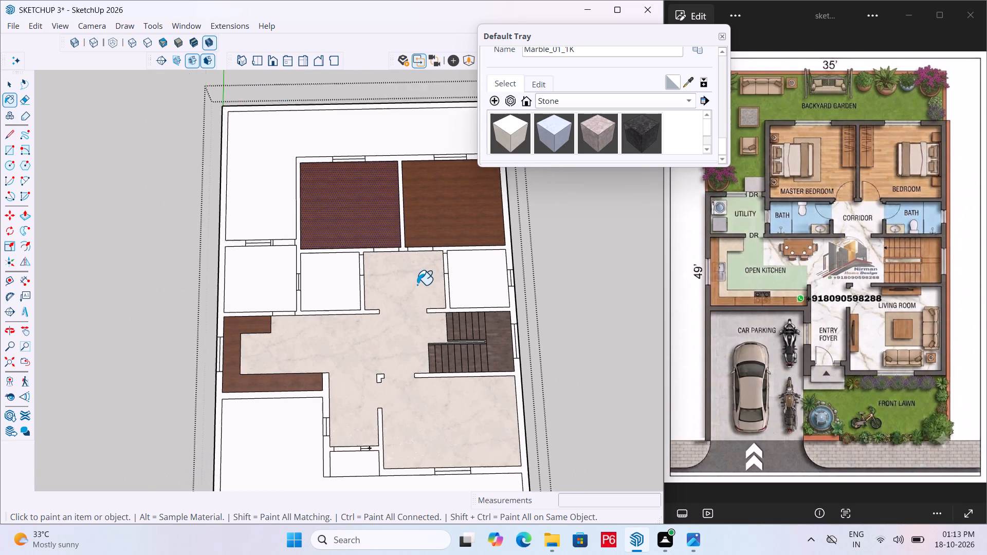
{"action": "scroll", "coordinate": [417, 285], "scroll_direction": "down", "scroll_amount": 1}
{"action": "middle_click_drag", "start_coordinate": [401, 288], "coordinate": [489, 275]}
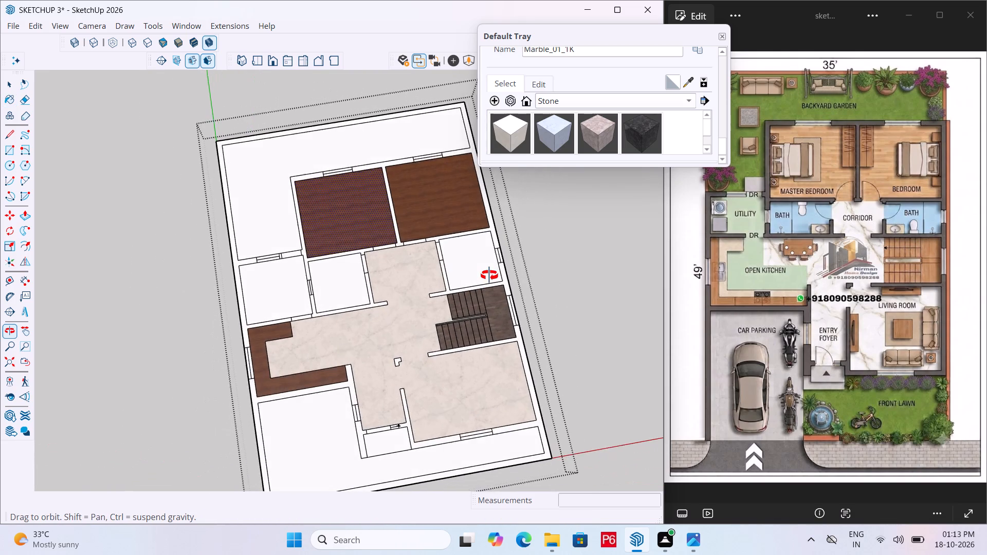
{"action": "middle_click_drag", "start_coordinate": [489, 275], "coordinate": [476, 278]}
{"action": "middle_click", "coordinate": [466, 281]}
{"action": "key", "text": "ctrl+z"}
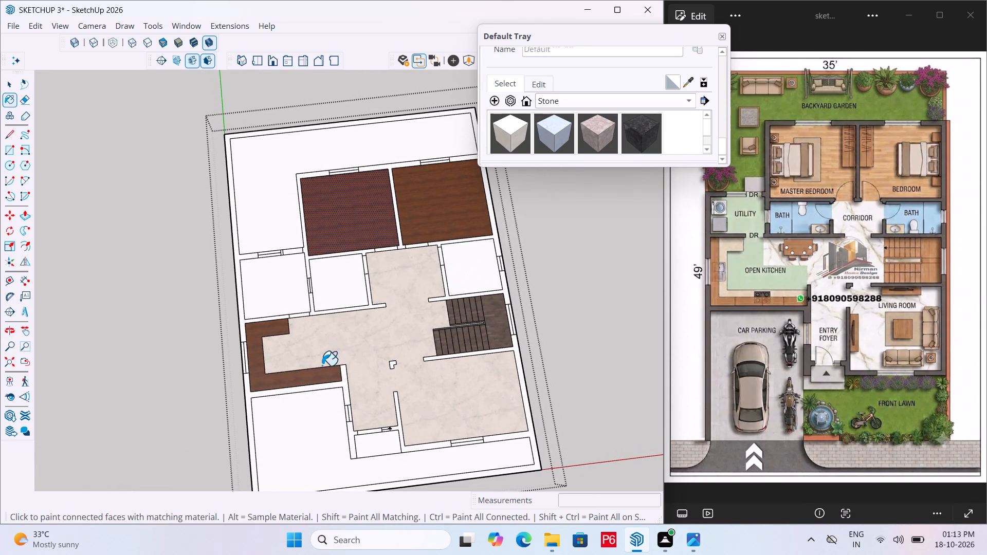
Draw a stepped line from the open kitchen counter's end to the wall below the utility and bath, separating the kitchen floor.
{"action": "scroll", "coordinate": [328, 362], "scroll_direction": "up", "scroll_amount": 5}
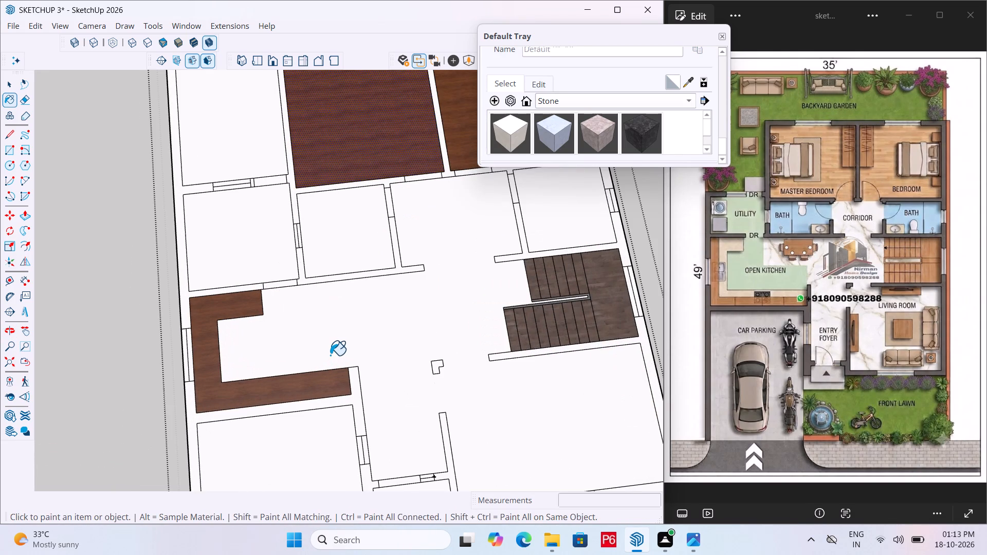
{"action": "key", "text": "l"}
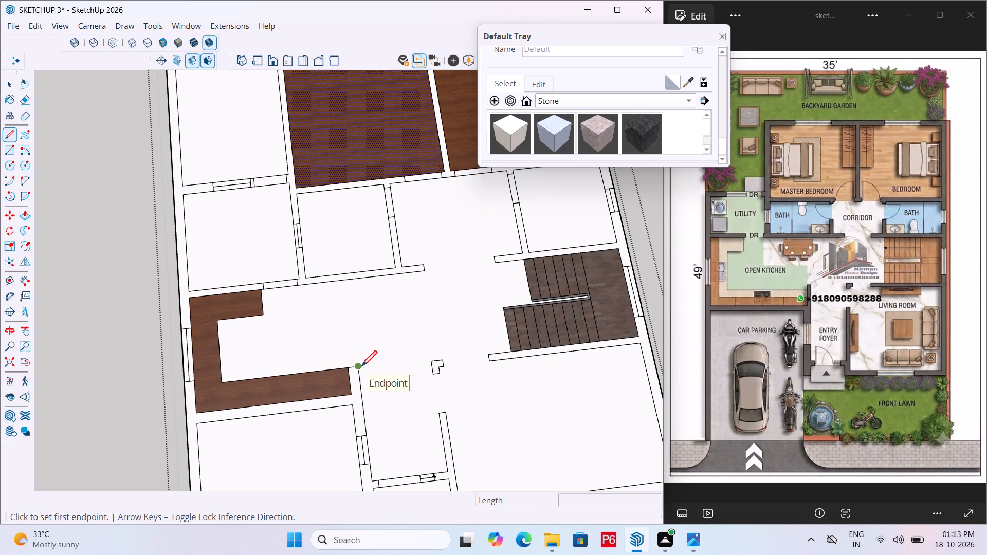
{"action": "left_click_drag", "start_coordinate": [345, 367], "coordinate": [348, 361]}
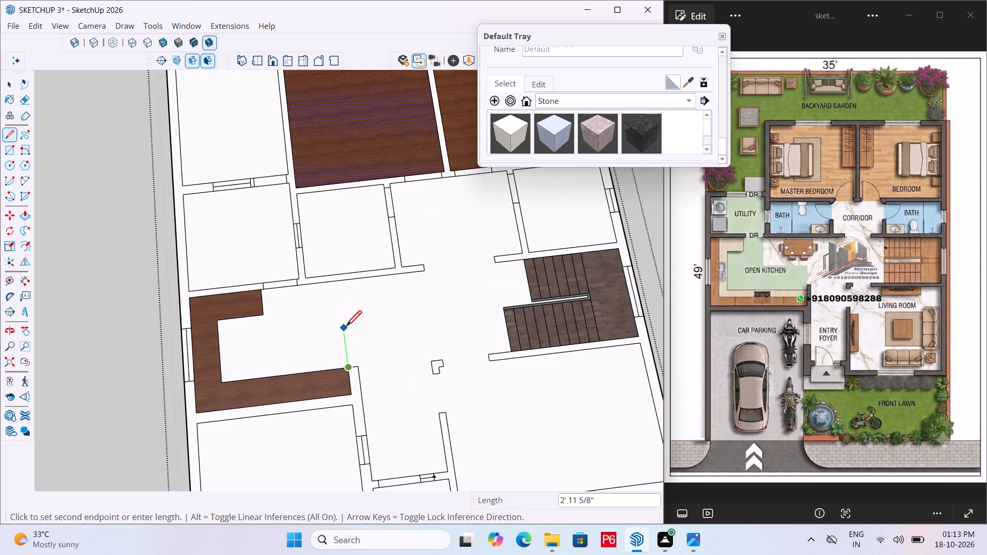
{"action": "left_click", "coordinate": [347, 334]}
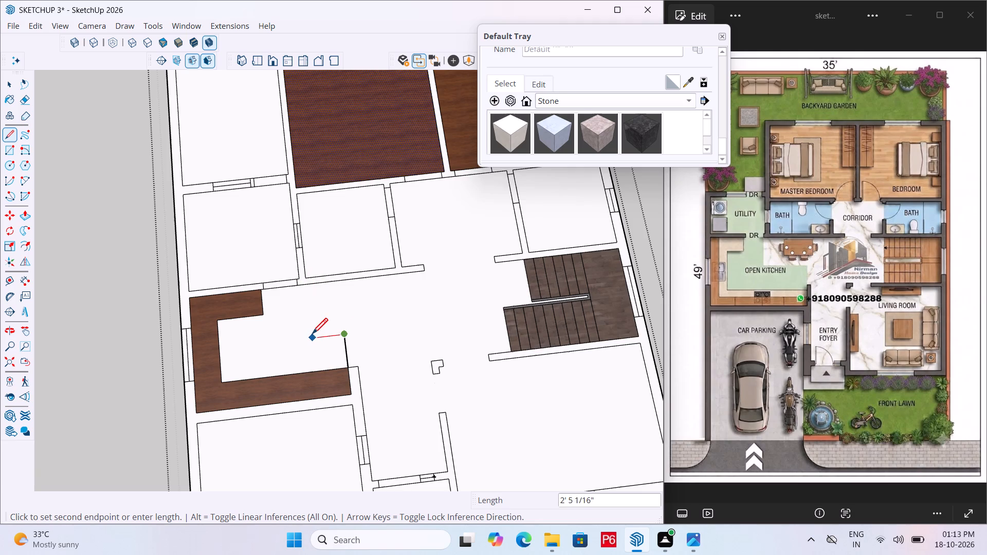
{"action": "key", "text": "Escape"}
{"action": "key", "text": "l"}
{"action": "scroll", "coordinate": [299, 300], "scroll_direction": "up", "scroll_amount": 1}
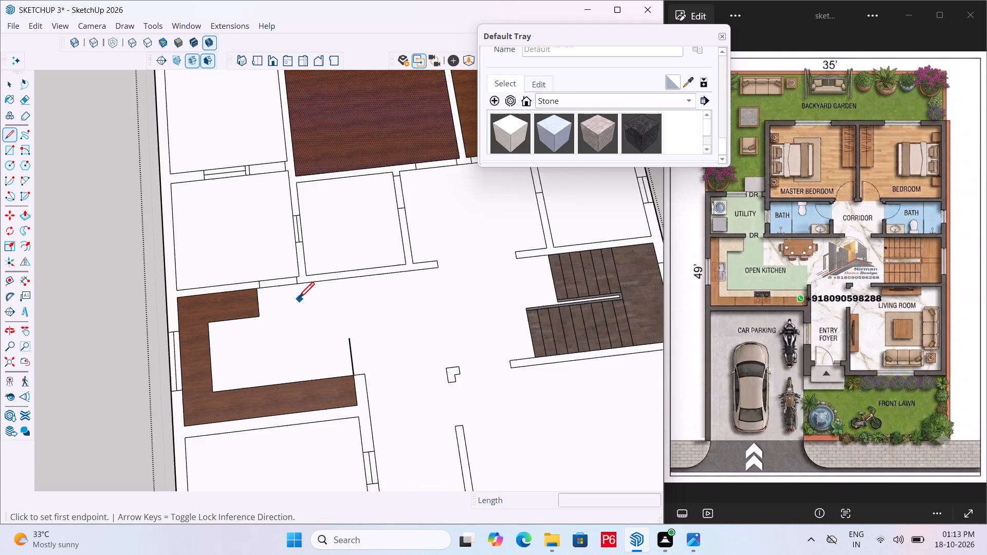
{"action": "scroll", "coordinate": [299, 300], "scroll_direction": "up", "scroll_amount": 8}
{"action": "left_click", "coordinate": [294, 272]}
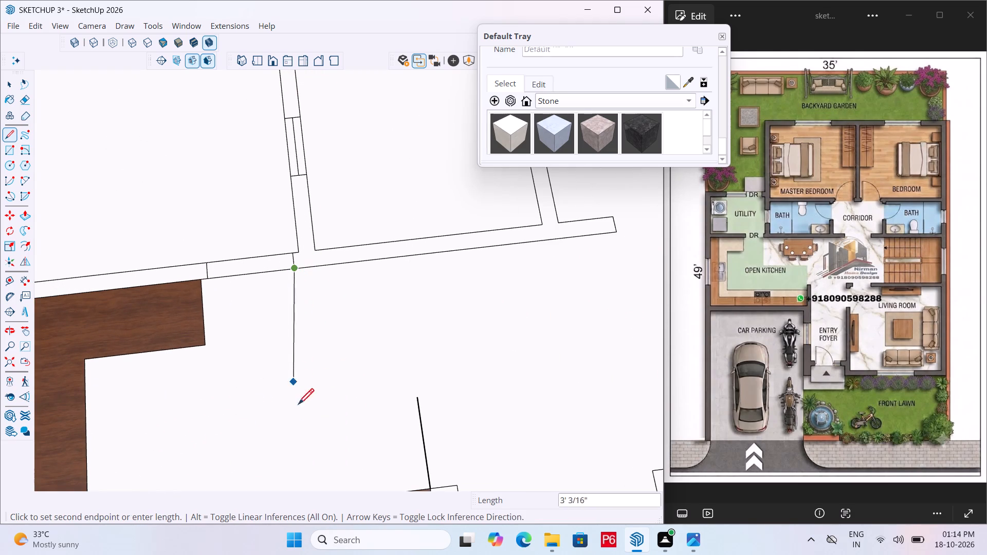
{"action": "left_click", "coordinate": [310, 416]}
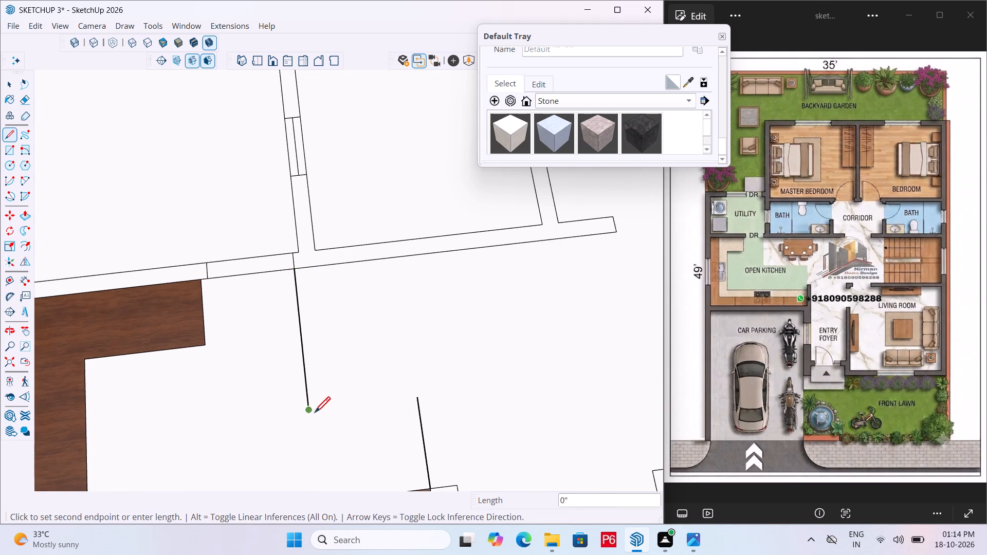
{"action": "left_click", "coordinate": [412, 403]}
{"action": "scroll", "coordinate": [346, 276], "scroll_direction": "down", "scroll_amount": 7}
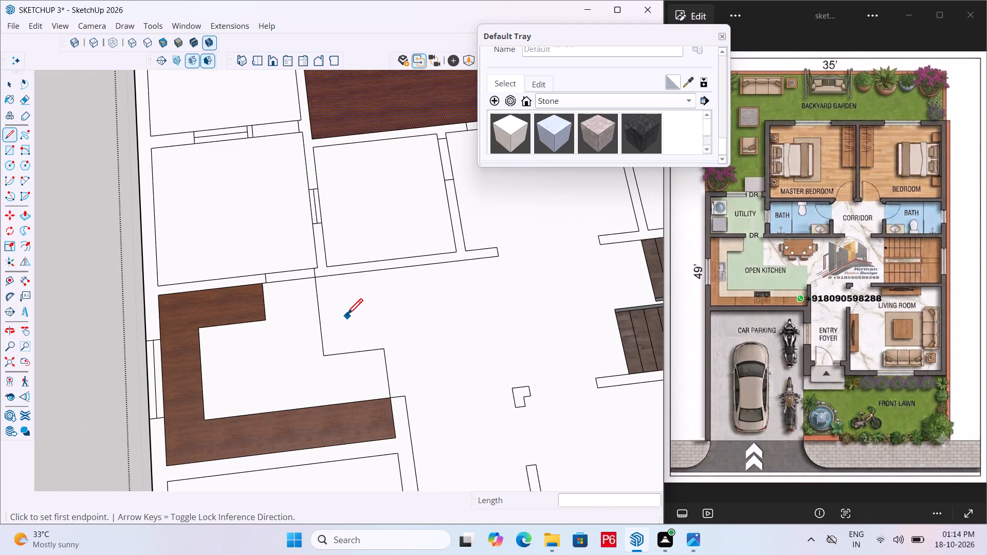
Save the model.
{"action": "key", "text": "ctrl+s"}
{"action": "key", "text": "Escape"}
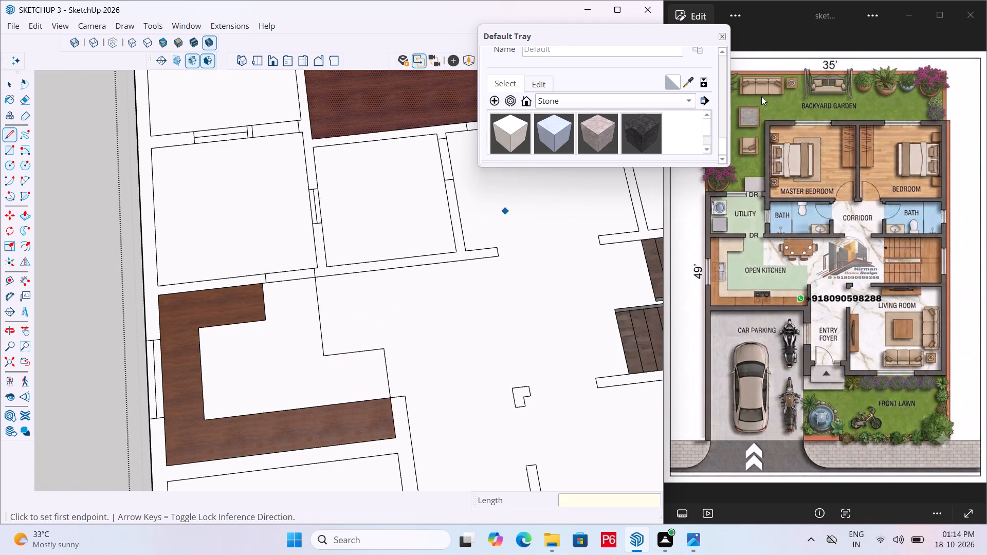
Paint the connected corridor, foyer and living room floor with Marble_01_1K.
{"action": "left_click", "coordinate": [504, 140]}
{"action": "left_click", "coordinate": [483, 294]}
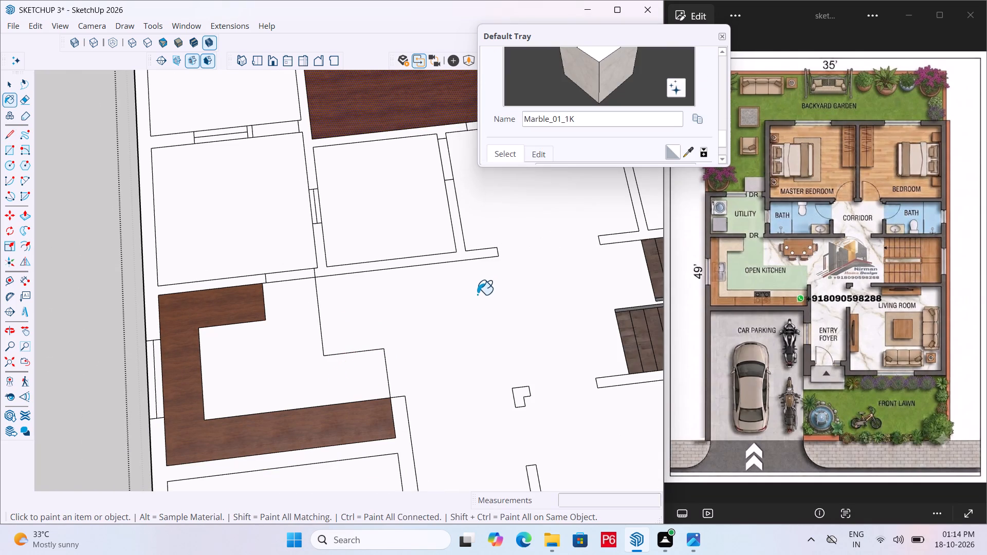
Paint both bath floors with Marble_03_1K from the Stone collection.
{"action": "scroll", "coordinate": [380, 307], "scroll_direction": "down", "scroll_amount": 9}
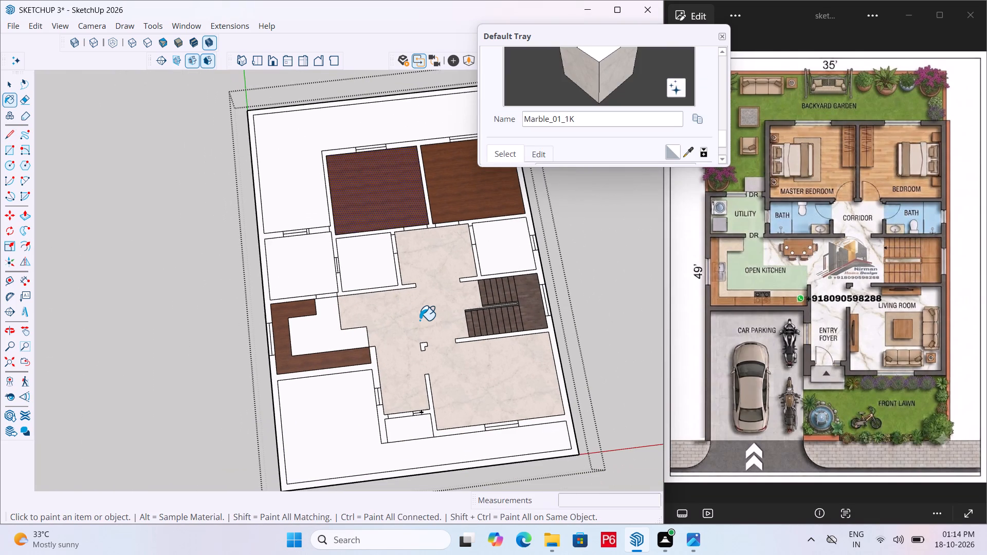
{"action": "scroll", "coordinate": [475, 365], "scroll_direction": "down", "scroll_amount": 1}
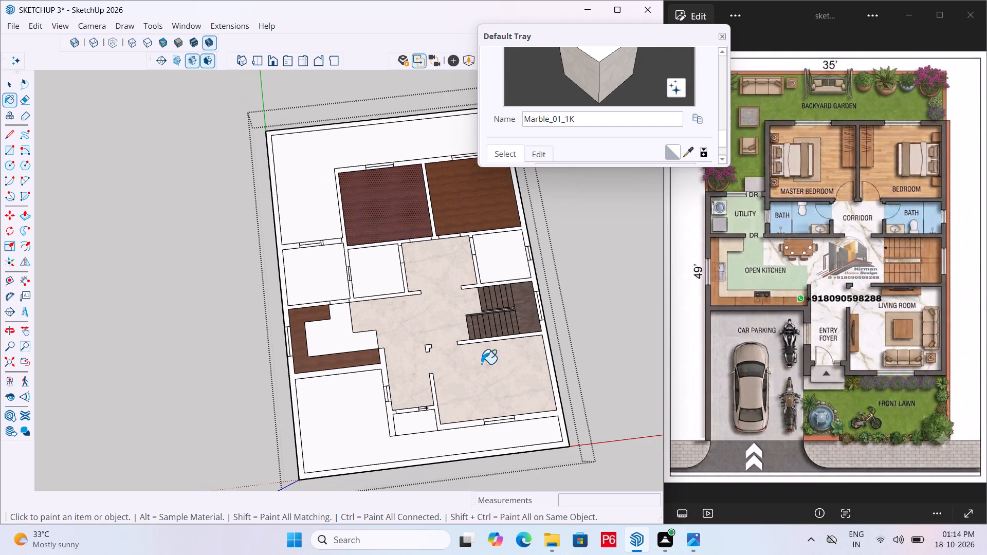
{"action": "middle_click_drag", "start_coordinate": [547, 351], "coordinate": [550, 361]}
{"action": "scroll", "coordinate": [509, 264], "scroll_direction": "up", "scroll_amount": 4}
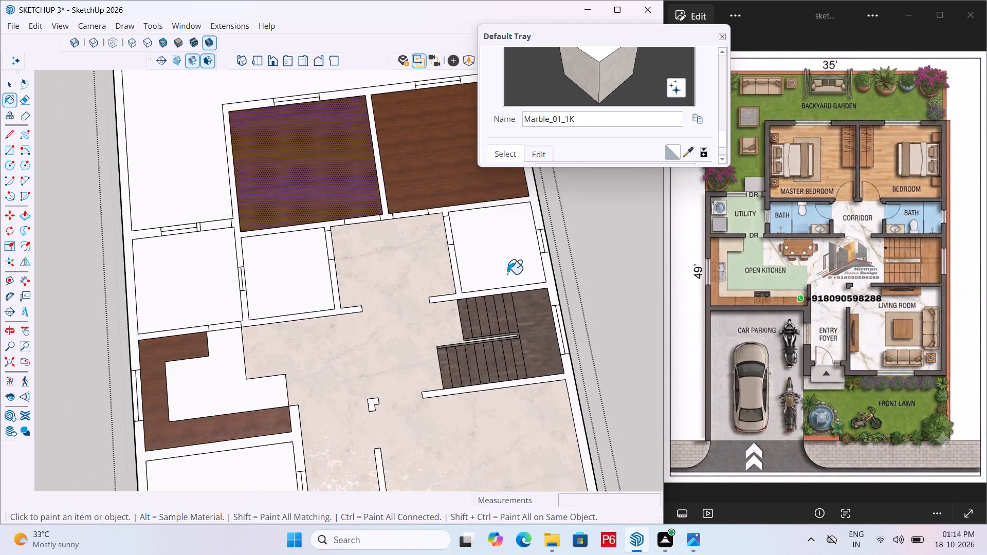
{"action": "scroll", "coordinate": [507, 274], "scroll_direction": "up", "scroll_amount": 7}
{"action": "scroll", "coordinate": [525, 304], "scroll_direction": "down", "scroll_amount": 7}
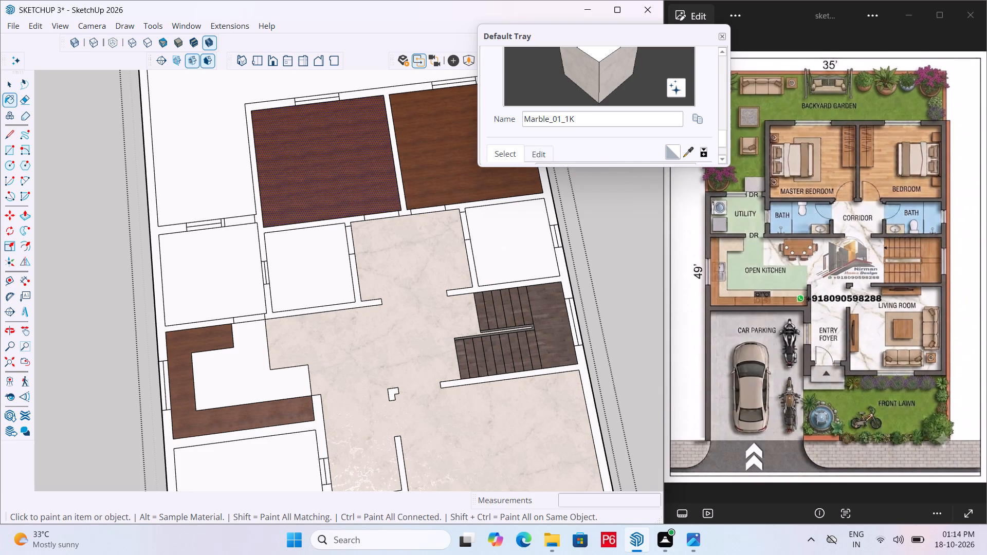
{"action": "scroll", "coordinate": [656, 128], "scroll_direction": "down", "scroll_amount": 3}
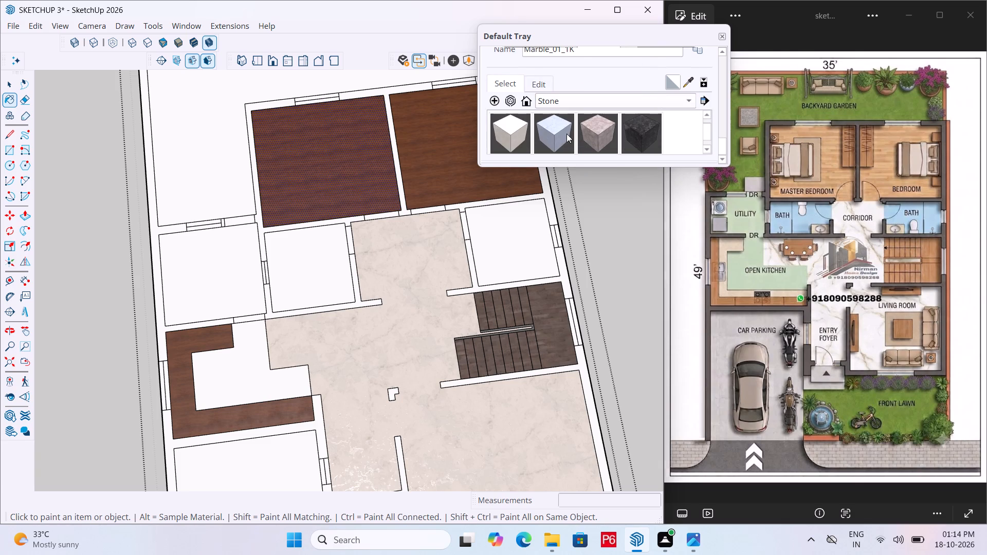
{"action": "left_click", "coordinate": [566, 134]}
{"action": "left_click", "coordinate": [514, 224]}
{"action": "left_click", "coordinate": [318, 256]}
Paint the connected corridor, foyer and living room floor with Marble_20_1K from the Stone collection.
{"action": "scroll", "coordinate": [479, 222], "scroll_direction": "down", "scroll_amount": 4}
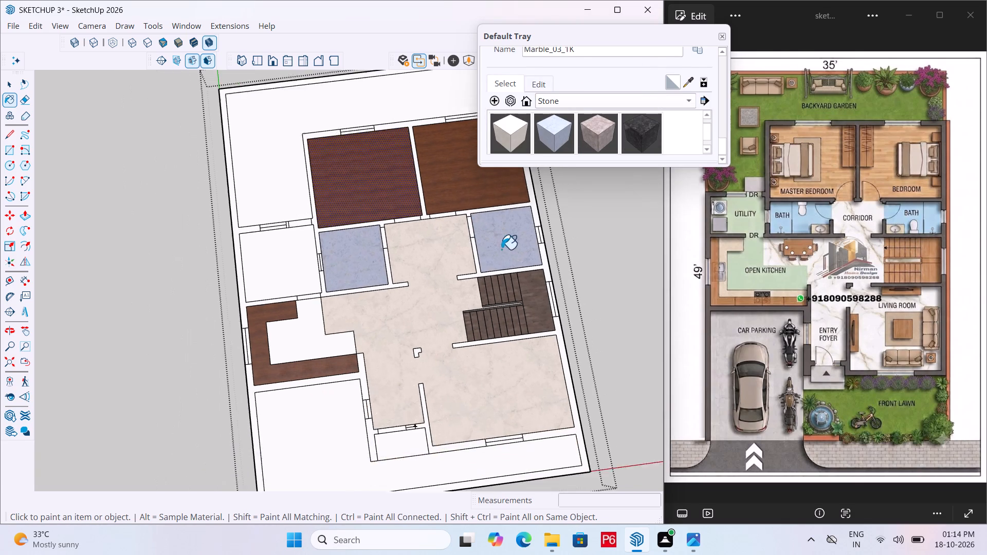
{"action": "scroll", "coordinate": [501, 249], "scroll_direction": "down", "scroll_amount": 1}
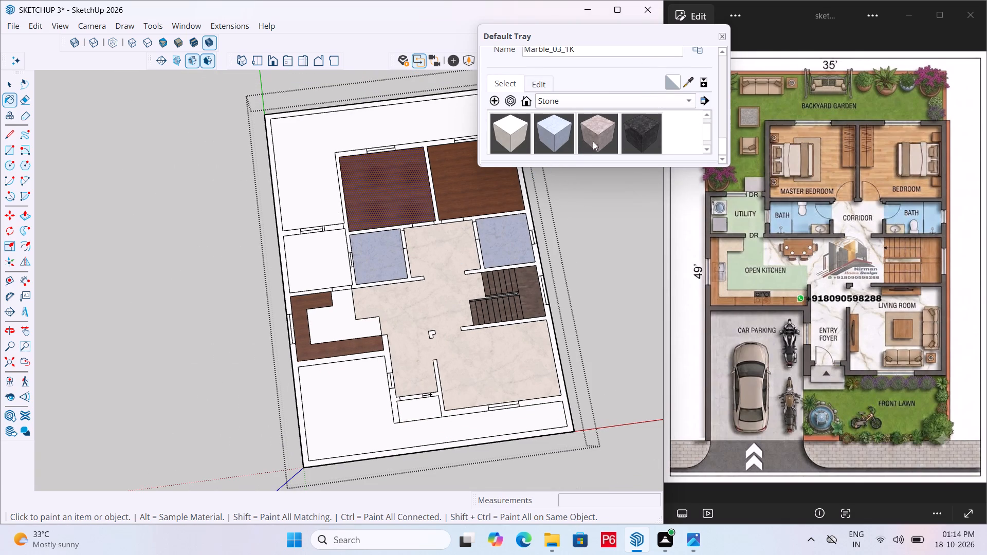
{"action": "scroll", "coordinate": [625, 129], "scroll_direction": "down", "scroll_amount": 2}
{"action": "scroll", "coordinate": [628, 132], "scroll_direction": "up", "scroll_amount": 2}
{"action": "scroll", "coordinate": [562, 134], "scroll_direction": "down", "scroll_amount": 2}
{"action": "left_click", "coordinate": [519, 136]}
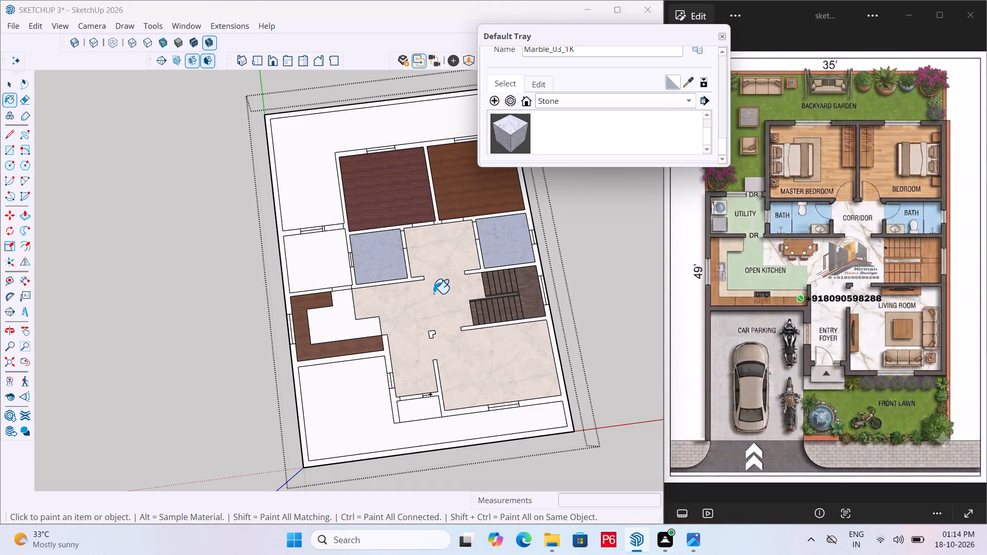
{"action": "left_click", "coordinate": [433, 293]}
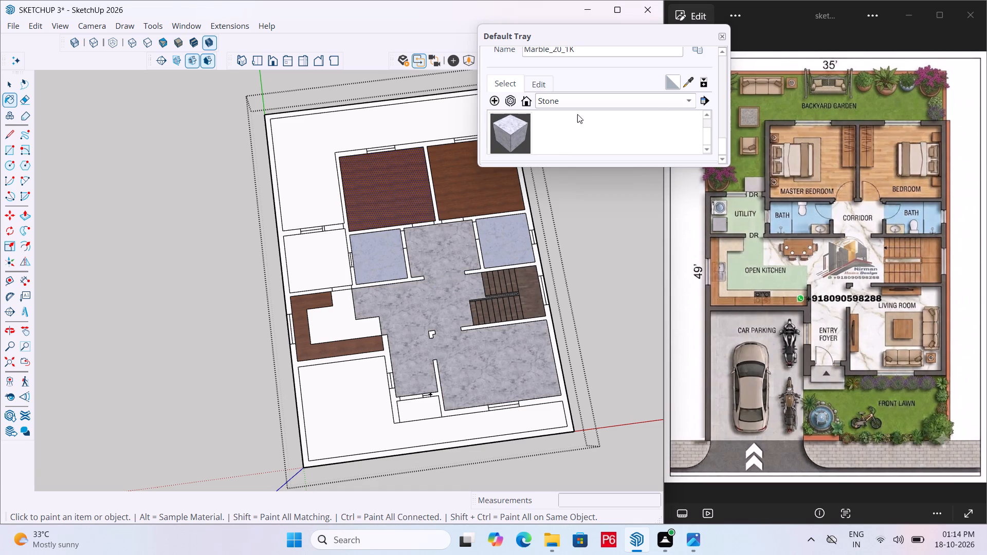
Paint the open kitchen floor inside the U-shaped counter with Marble_01_1K.
{"action": "scroll", "coordinate": [579, 121], "scroll_direction": "up", "scroll_amount": 3}
{"action": "scroll", "coordinate": [531, 139], "scroll_direction": "down", "scroll_amount": 1}
{"action": "left_click", "coordinate": [515, 140]}
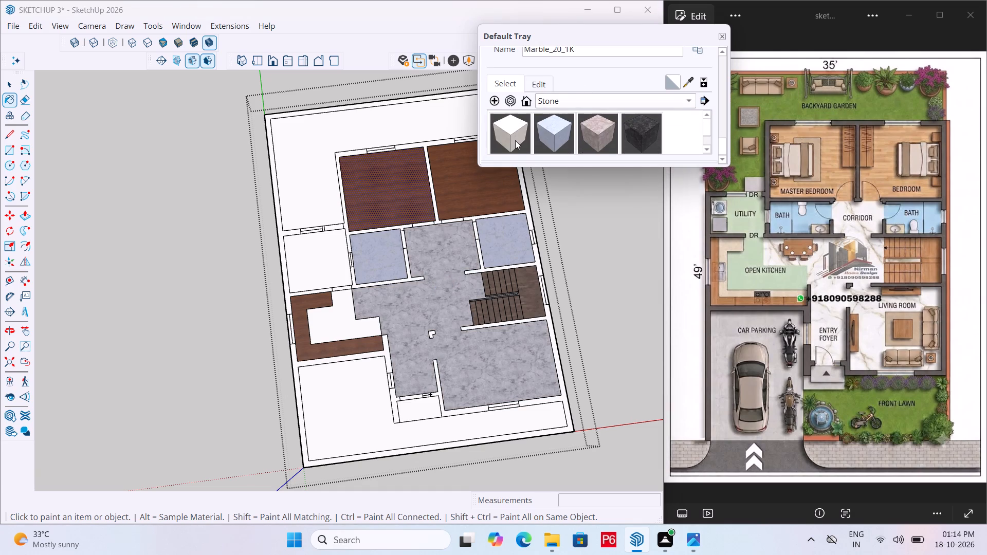
{"action": "left_click", "coordinate": [340, 317]}
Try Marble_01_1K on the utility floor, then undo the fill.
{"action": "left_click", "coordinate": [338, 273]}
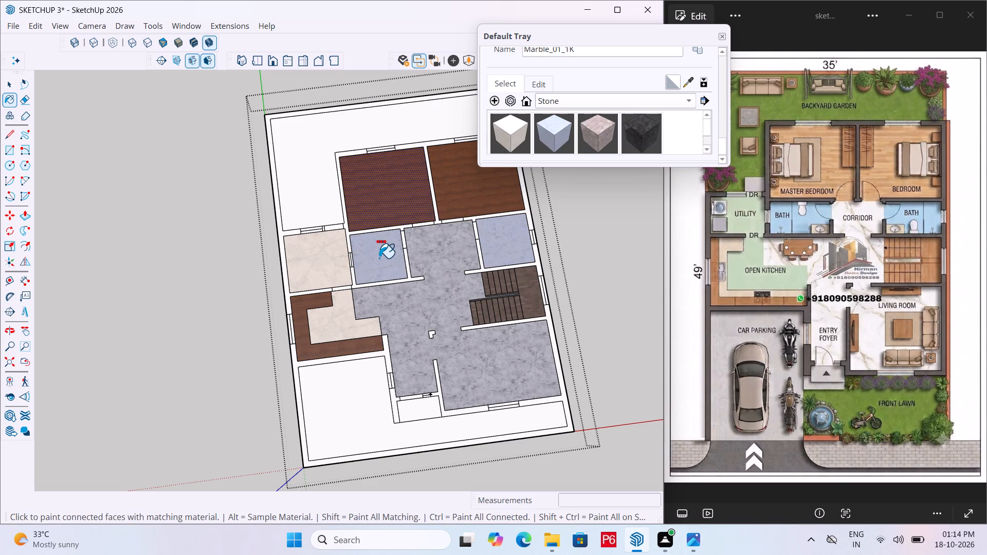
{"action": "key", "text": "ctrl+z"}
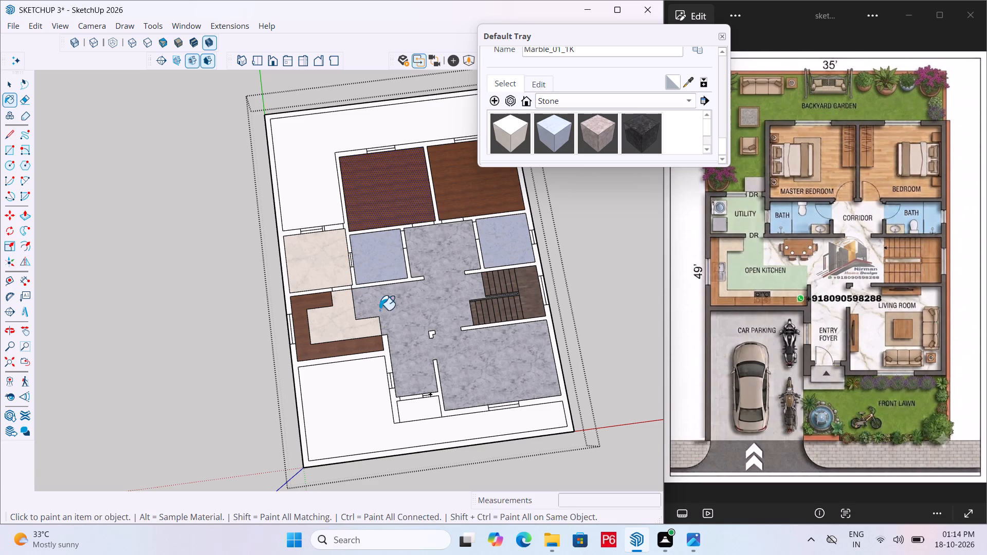
Paint the door opening at the front of the entry foyer with Marble_20_1K.
{"action": "scroll", "coordinate": [411, 418], "scroll_direction": "up", "scroll_amount": 5}
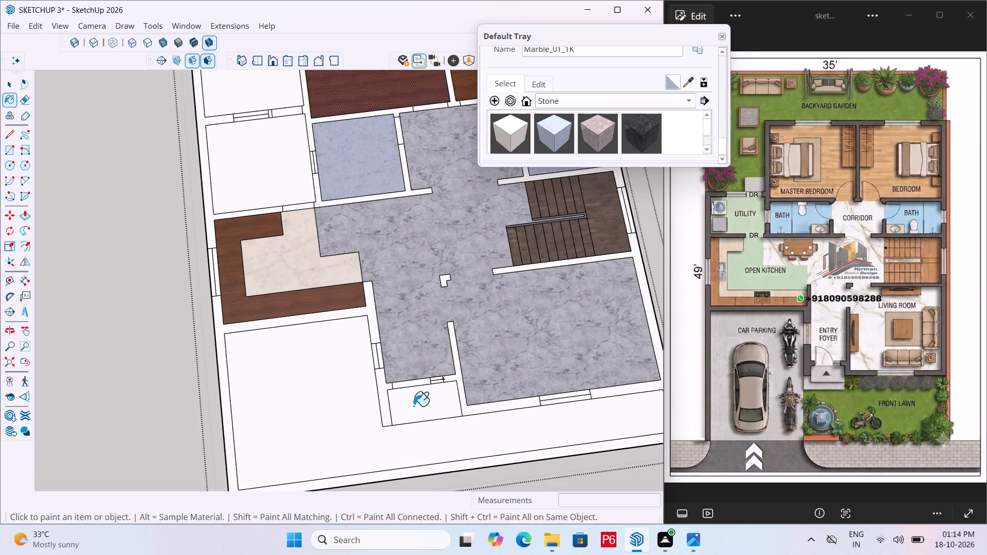
{"action": "scroll", "coordinate": [577, 147], "scroll_direction": "down", "scroll_amount": 4}
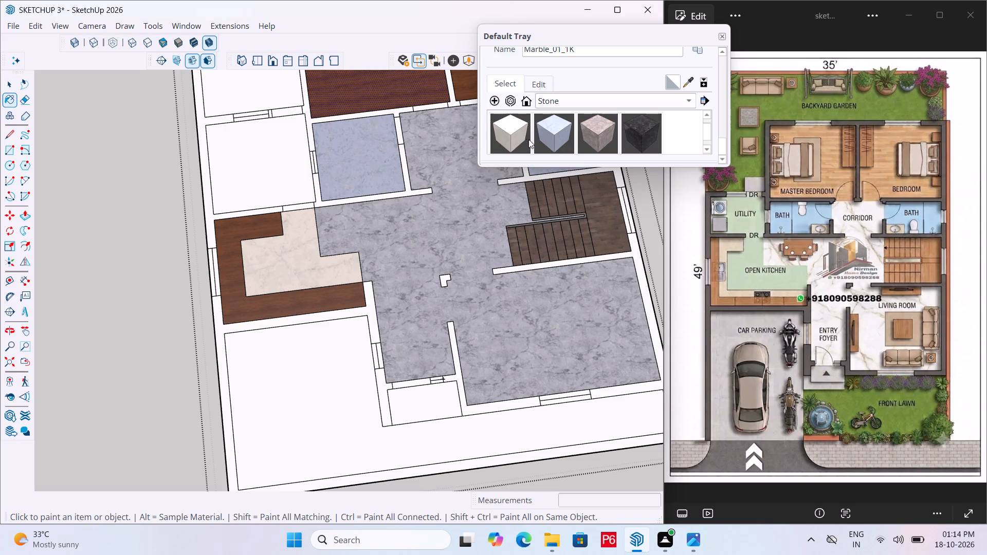
{"action": "left_click", "coordinate": [524, 139]}
{"action": "scroll", "coordinate": [433, 390], "scroll_direction": "up", "scroll_amount": 5}
{"action": "left_click", "coordinate": [415, 377]}
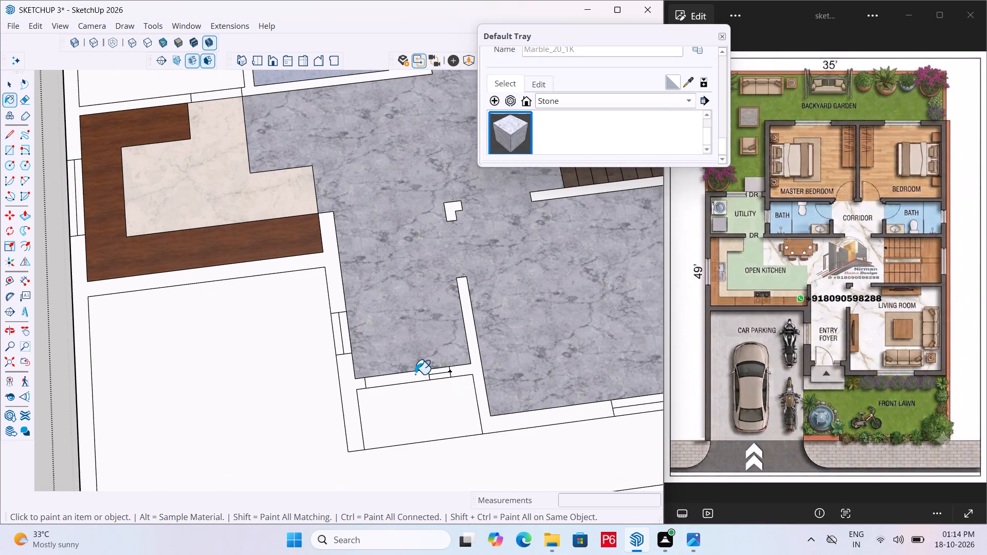
Sample Wood_Veneer_15_1K from the bedroom floor and paint the door openings of both bedrooms with it.
{"action": "scroll", "coordinate": [441, 362], "scroll_direction": "down", "scroll_amount": 9}
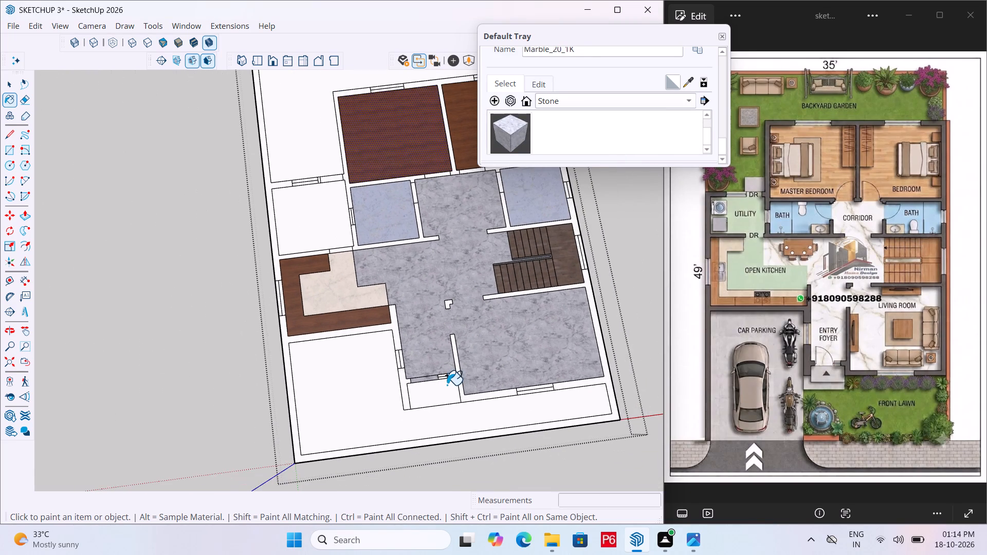
{"action": "scroll", "coordinate": [450, 382], "scroll_direction": "down", "scroll_amount": 2}
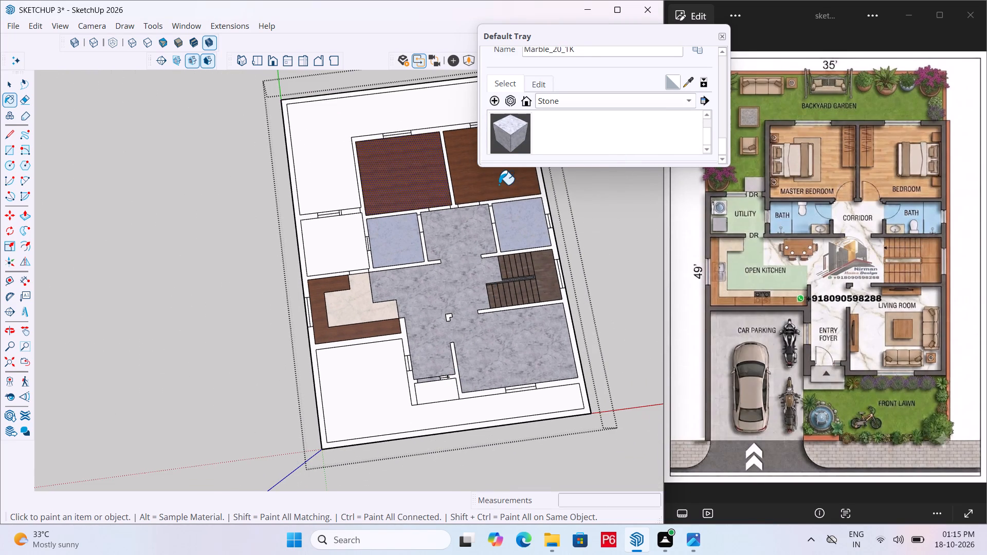
{"action": "scroll", "coordinate": [455, 171], "scroll_direction": "up", "scroll_amount": 9}
{"action": "left_click", "coordinate": [583, 102]}
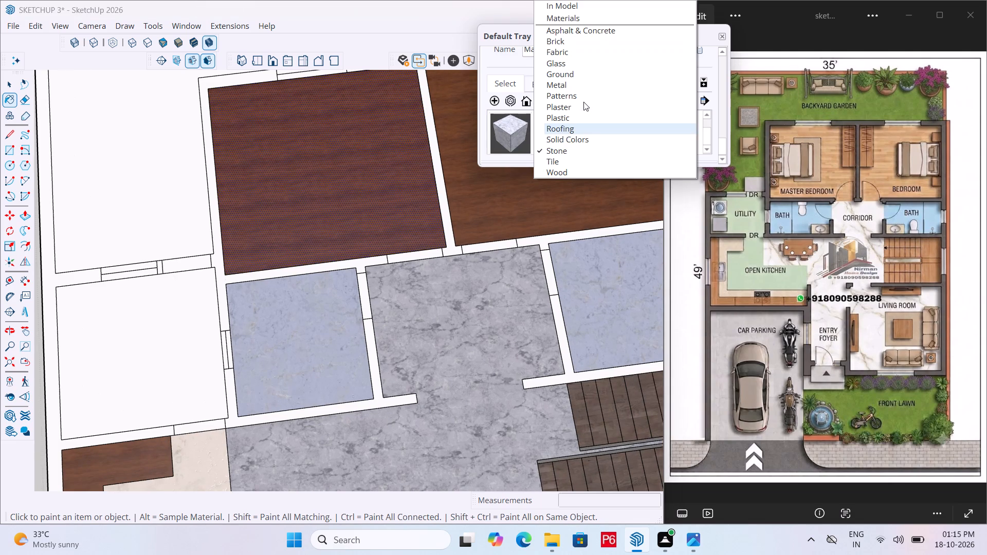
{"action": "left_click", "coordinate": [510, 63]}
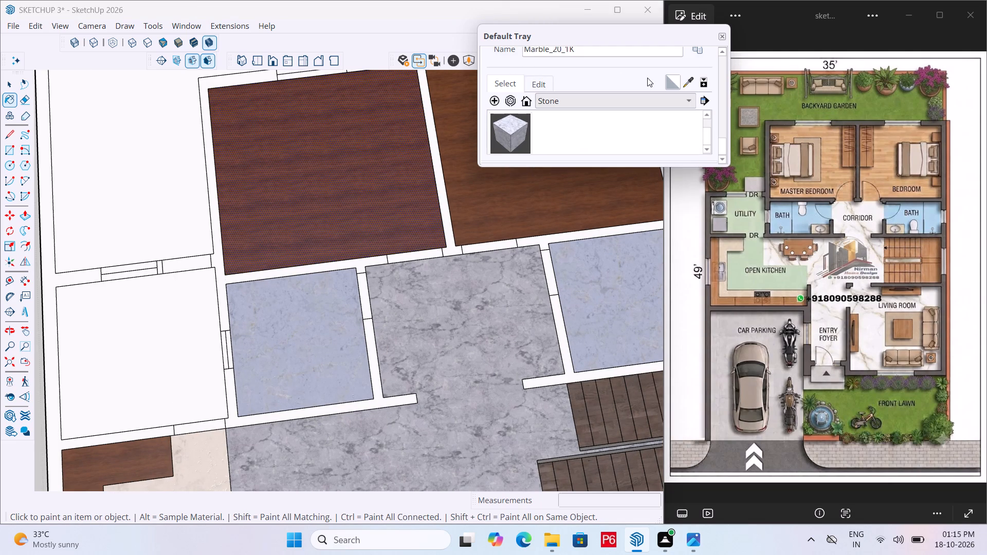
{"action": "left_click", "coordinate": [687, 82]}
{"action": "left_click", "coordinate": [491, 200]}
{"action": "scroll", "coordinate": [432, 261], "scroll_direction": "up", "scroll_amount": 4}
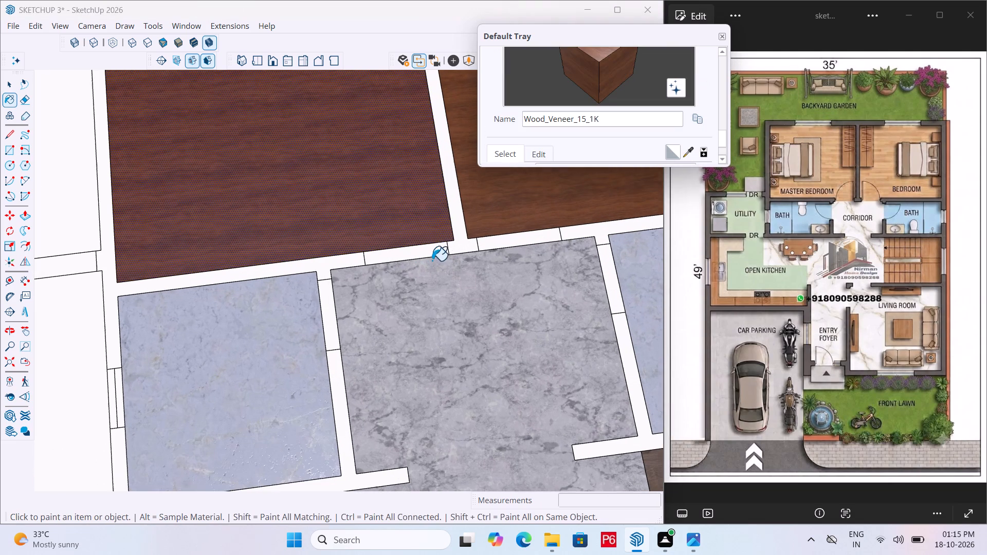
{"action": "left_click_drag", "start_coordinate": [433, 252], "coordinate": [438, 251]}
{"action": "left_click", "coordinate": [518, 245]}
Sample Marble_03_1K from a bath floor and paint the door openings of both baths with it.
{"action": "scroll", "coordinate": [451, 231], "scroll_direction": "down", "scroll_amount": 6}
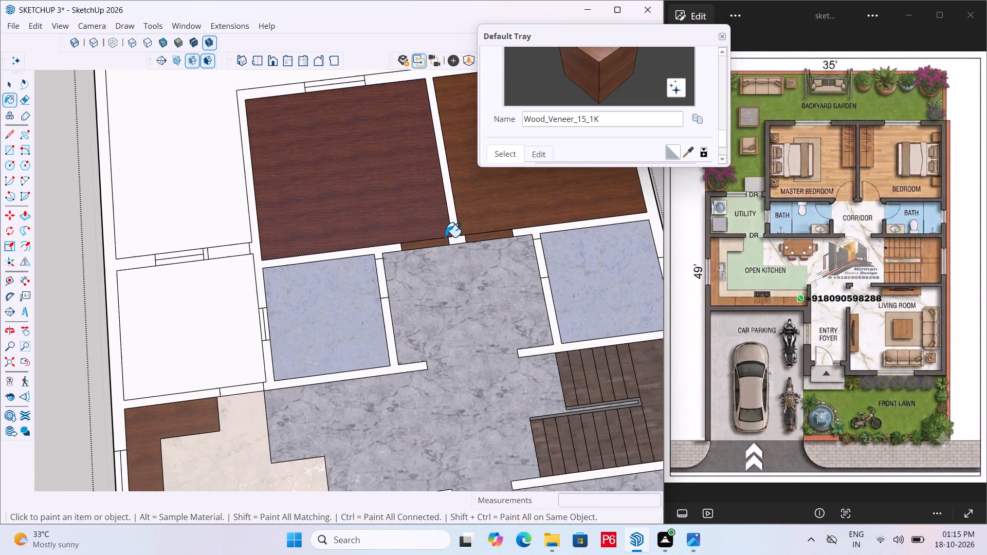
{"action": "left_click", "coordinate": [686, 153]}
{"action": "left_click", "coordinate": [581, 245]}
{"action": "scroll", "coordinate": [544, 254], "scroll_direction": "up", "scroll_amount": 4}
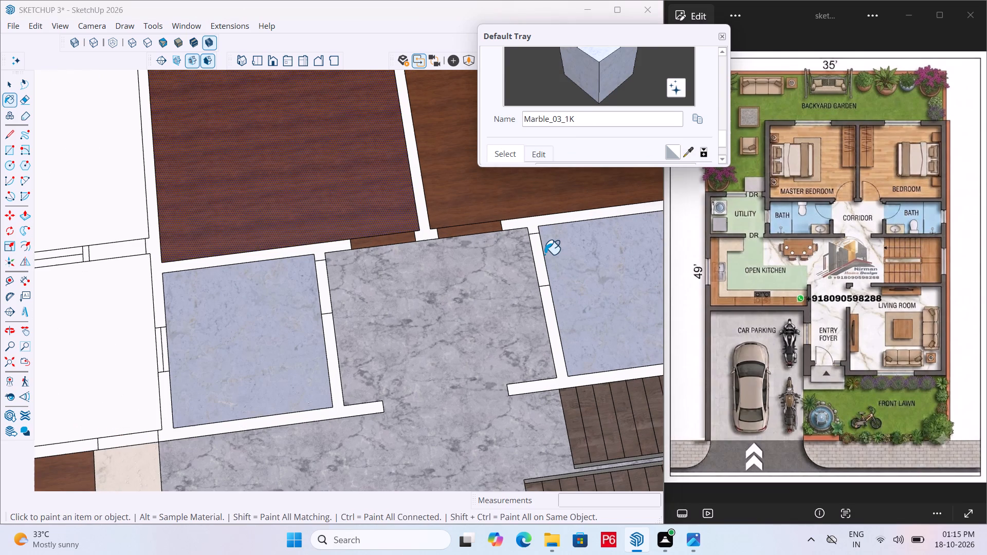
{"action": "left_click", "coordinate": [540, 257]}
{"action": "left_click", "coordinate": [300, 276]}
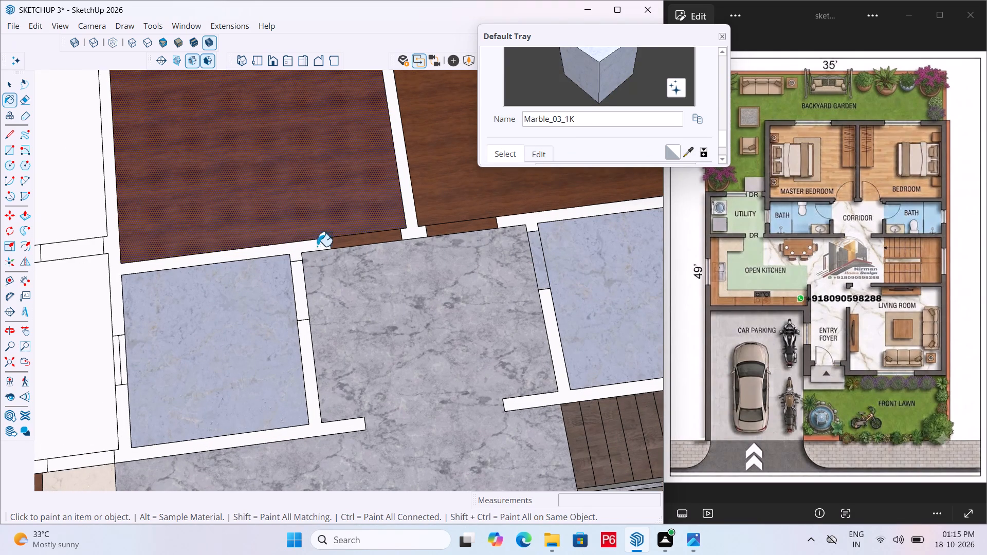
{"action": "left_click", "coordinate": [297, 274]}
{"action": "scroll", "coordinate": [354, 248], "scroll_direction": "down", "scroll_amount": 6}
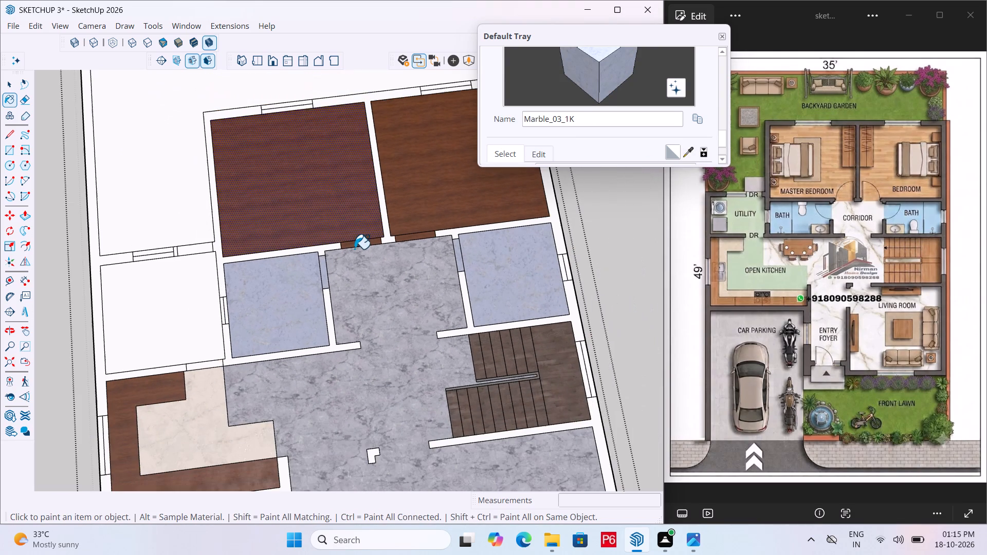
Browse the Stone material collection for a finish that suits the utility floor.
{"action": "scroll", "coordinate": [453, 244], "scroll_direction": "down", "scroll_amount": 6}
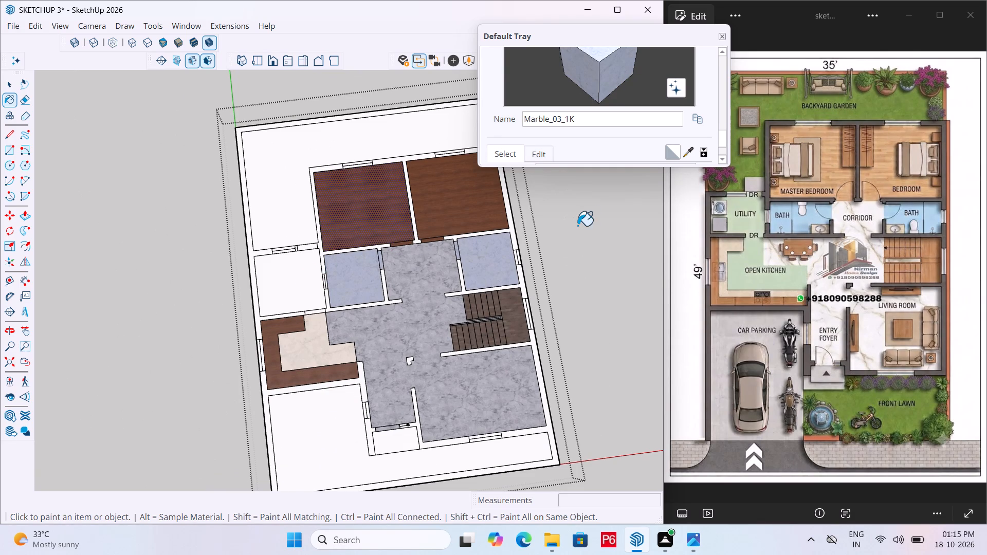
{"action": "scroll", "coordinate": [620, 123], "scroll_direction": "down", "scroll_amount": 3}
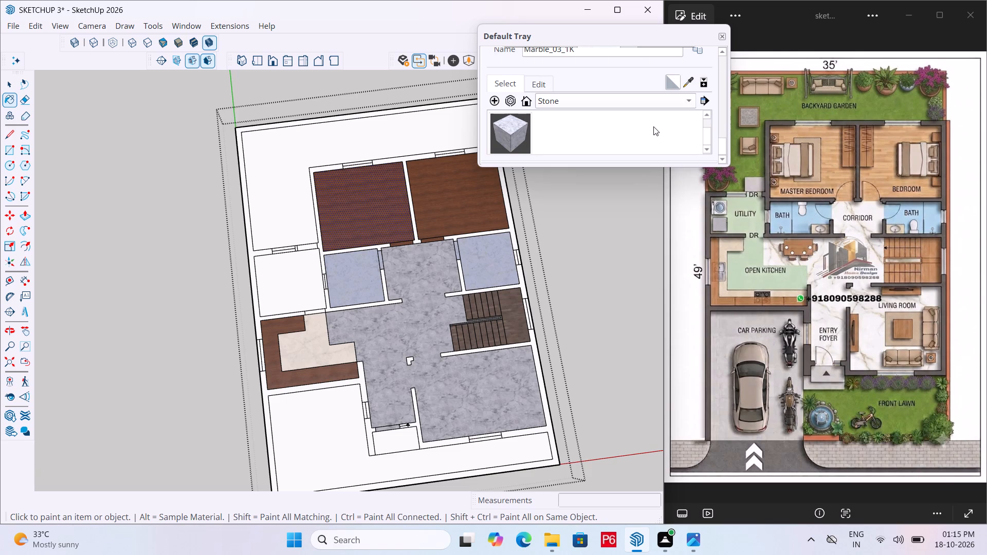
{"action": "scroll", "coordinate": [655, 125], "scroll_direction": "down", "scroll_amount": 6}
{"action": "scroll", "coordinate": [645, 104], "scroll_direction": "up", "scroll_amount": 3}
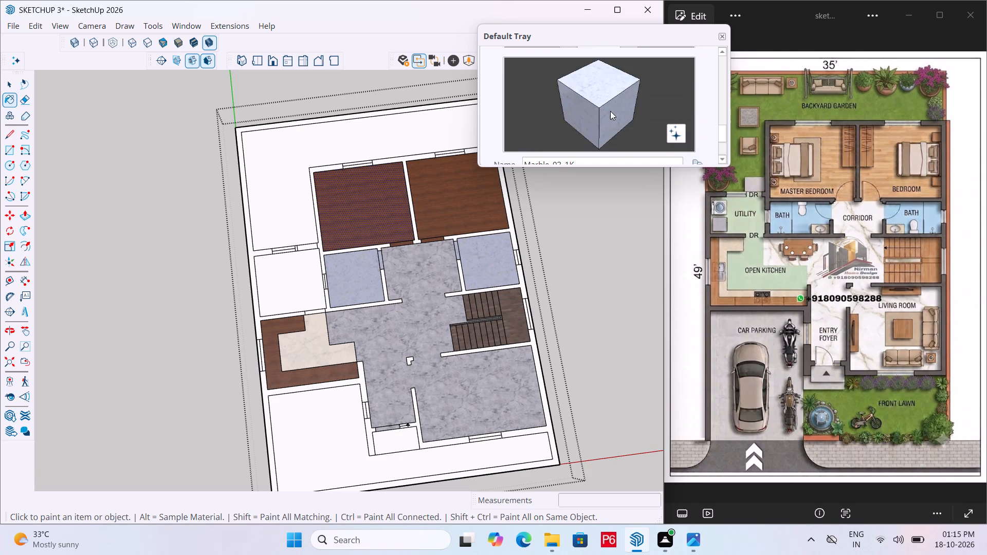
{"action": "scroll", "coordinate": [610, 111], "scroll_direction": "down", "scroll_amount": 9}
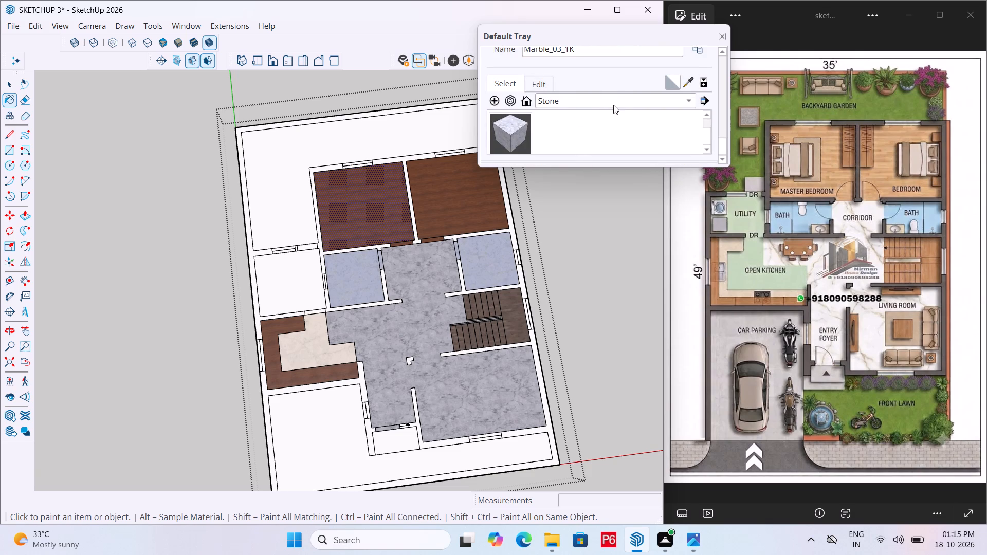
{"action": "left_click", "coordinate": [614, 104]}
{"action": "left_click", "coordinate": [574, 157]}
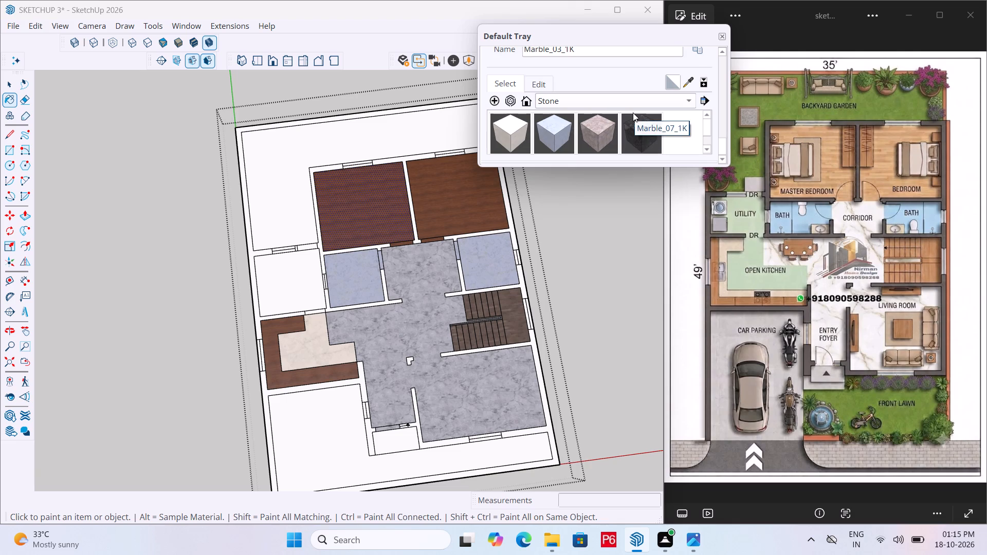
{"action": "scroll", "coordinate": [595, 123], "scroll_direction": "down", "scroll_amount": 3}
{"action": "scroll", "coordinate": [562, 126], "scroll_direction": "up", "scroll_amount": 1}
{"action": "scroll", "coordinate": [549, 135], "scroll_direction": "down", "scroll_amount": 1}
{"action": "scroll", "coordinate": [526, 133], "scroll_direction": "up", "scroll_amount": 1}
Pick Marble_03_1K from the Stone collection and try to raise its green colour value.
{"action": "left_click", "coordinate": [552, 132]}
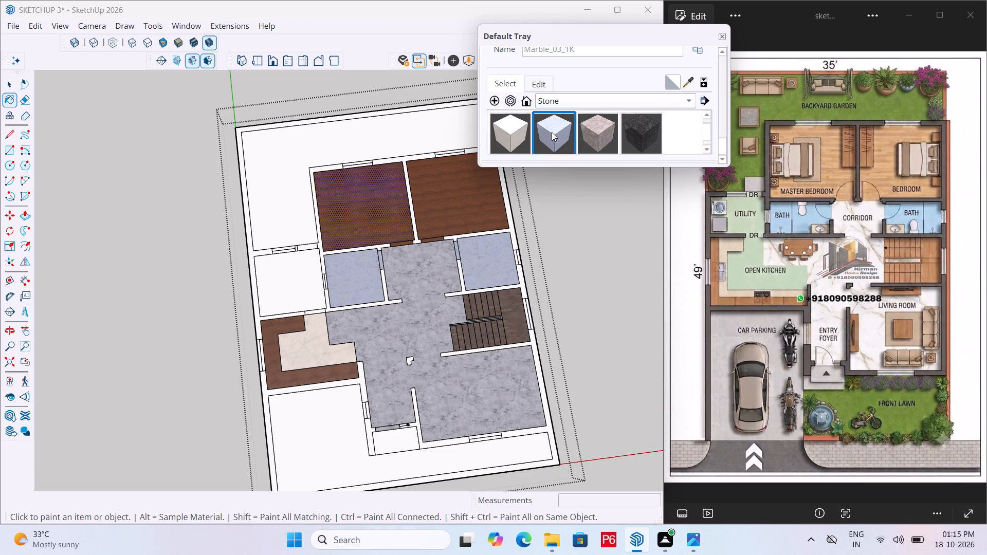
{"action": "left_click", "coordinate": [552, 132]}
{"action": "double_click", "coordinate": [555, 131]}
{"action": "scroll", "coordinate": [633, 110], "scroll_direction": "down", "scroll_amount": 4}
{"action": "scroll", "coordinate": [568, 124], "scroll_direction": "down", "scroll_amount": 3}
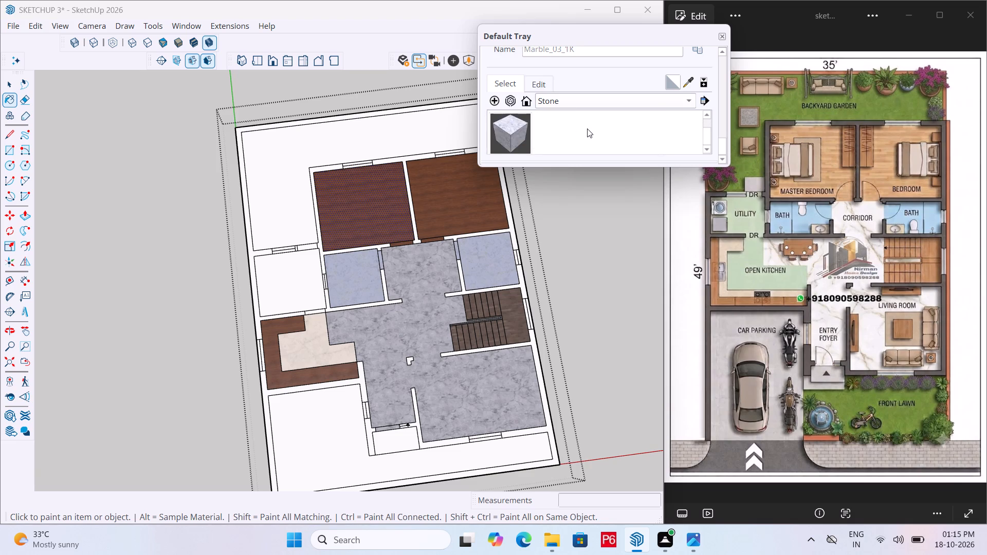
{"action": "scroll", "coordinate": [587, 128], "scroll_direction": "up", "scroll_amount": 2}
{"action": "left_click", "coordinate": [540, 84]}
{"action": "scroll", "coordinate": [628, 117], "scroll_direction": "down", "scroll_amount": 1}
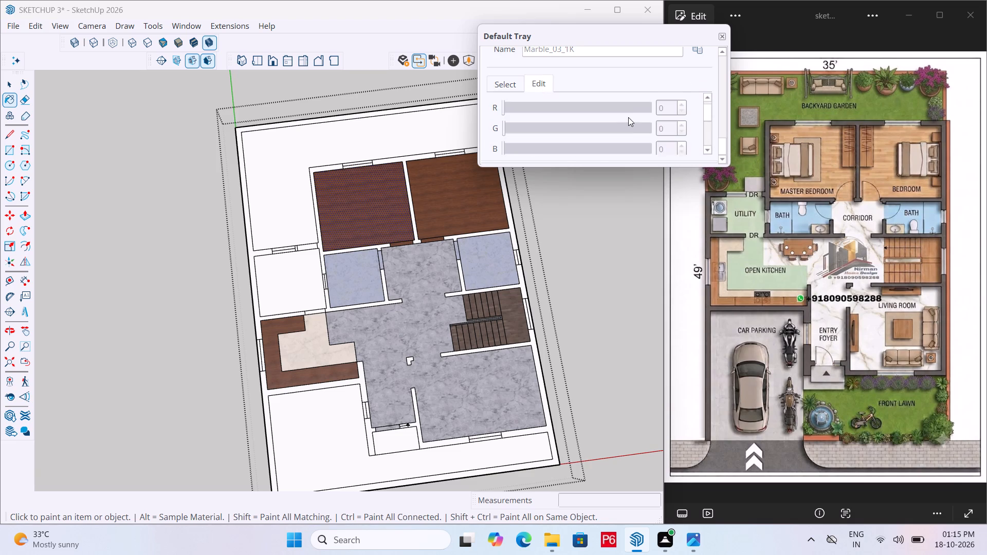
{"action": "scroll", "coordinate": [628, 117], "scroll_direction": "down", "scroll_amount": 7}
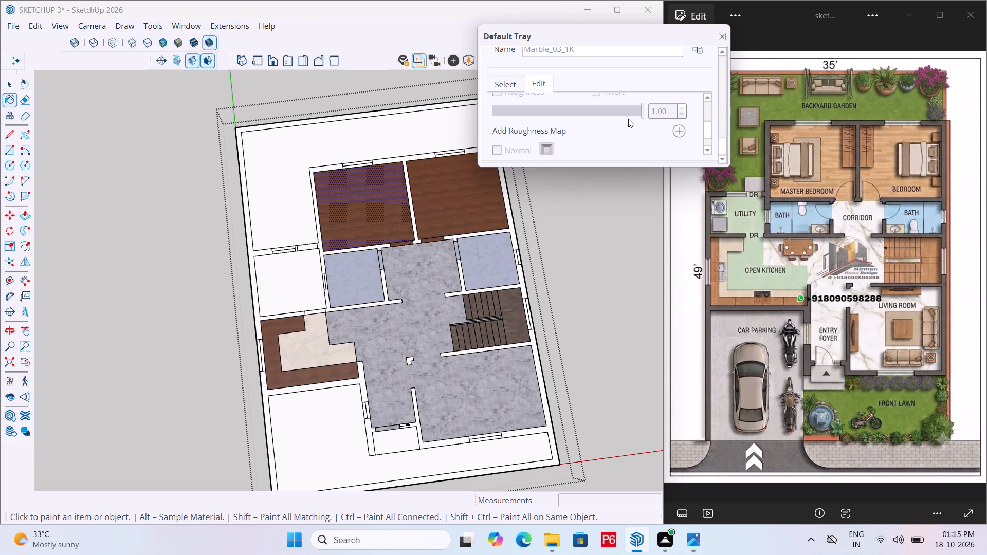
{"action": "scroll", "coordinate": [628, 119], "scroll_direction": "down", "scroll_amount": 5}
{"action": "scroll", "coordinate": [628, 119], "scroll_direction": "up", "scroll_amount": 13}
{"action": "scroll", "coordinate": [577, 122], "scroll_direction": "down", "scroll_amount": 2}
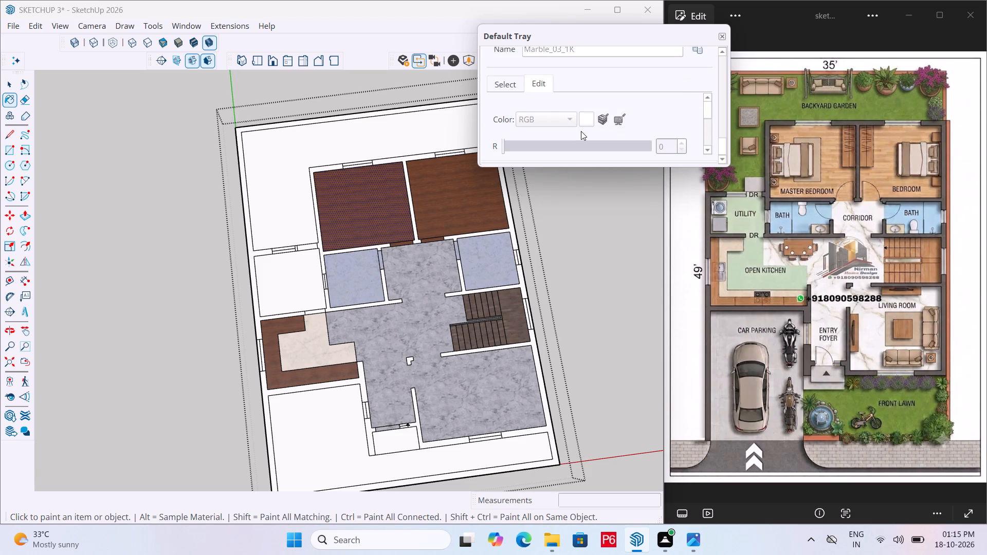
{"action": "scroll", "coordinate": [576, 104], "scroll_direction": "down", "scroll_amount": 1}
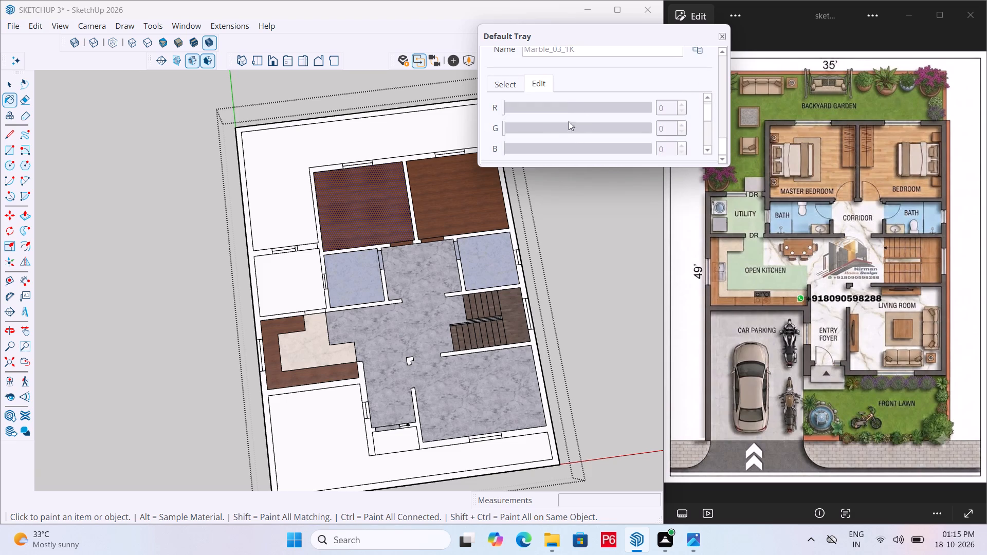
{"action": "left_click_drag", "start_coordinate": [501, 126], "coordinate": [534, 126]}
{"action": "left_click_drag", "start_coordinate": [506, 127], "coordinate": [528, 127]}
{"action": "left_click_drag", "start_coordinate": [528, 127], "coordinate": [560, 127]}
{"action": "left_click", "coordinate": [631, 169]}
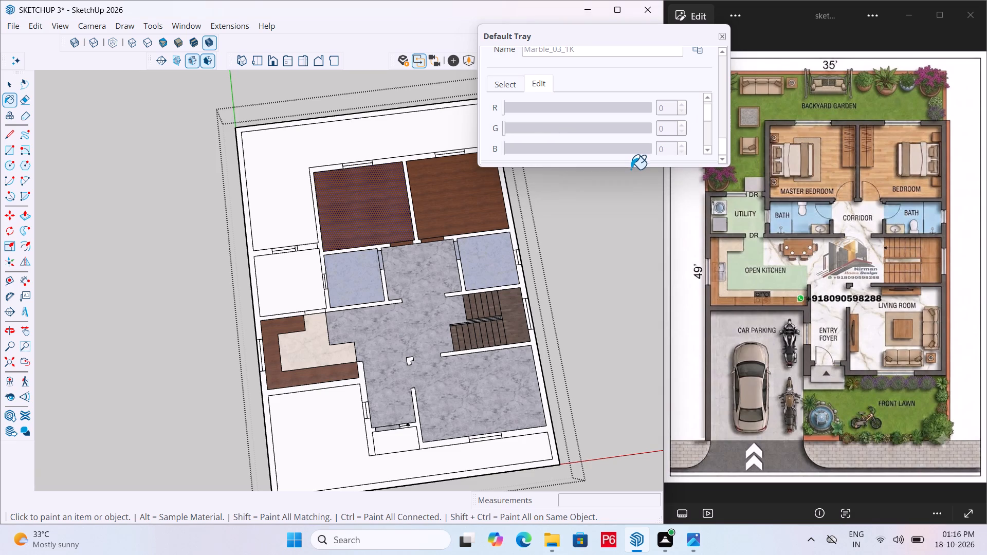
Enlarge the tray's height so the material preview and colour settings show together.
{"action": "left_click_drag", "start_coordinate": [623, 166], "coordinate": [622, 315]}
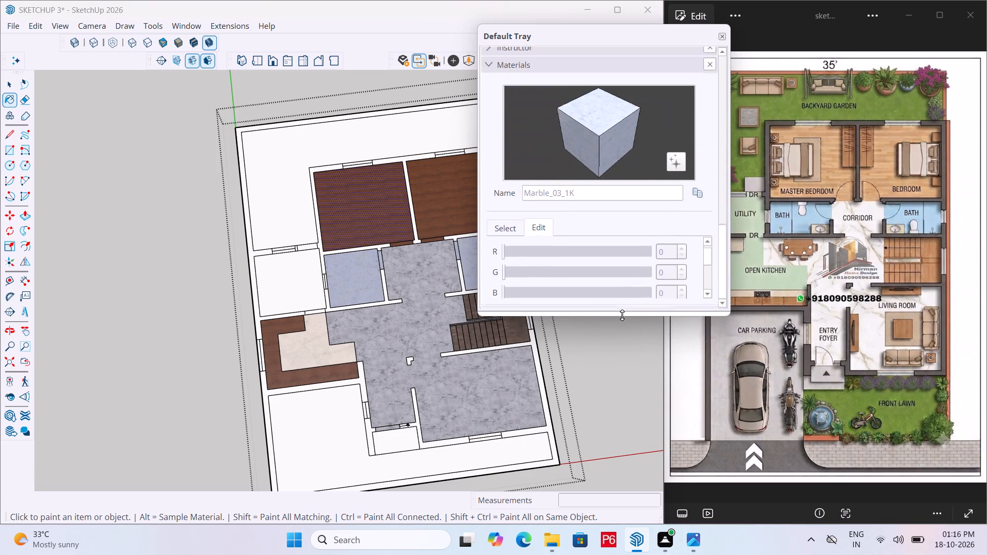
{"action": "left_click_drag", "start_coordinate": [622, 315], "coordinate": [622, 330]}
{"action": "scroll", "coordinate": [609, 235], "scroll_direction": "down", "scroll_amount": 4}
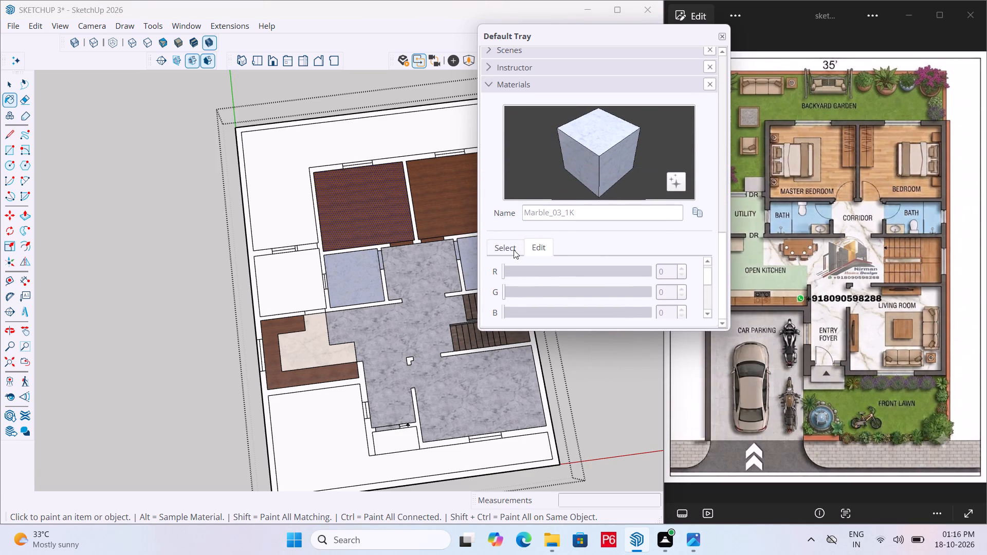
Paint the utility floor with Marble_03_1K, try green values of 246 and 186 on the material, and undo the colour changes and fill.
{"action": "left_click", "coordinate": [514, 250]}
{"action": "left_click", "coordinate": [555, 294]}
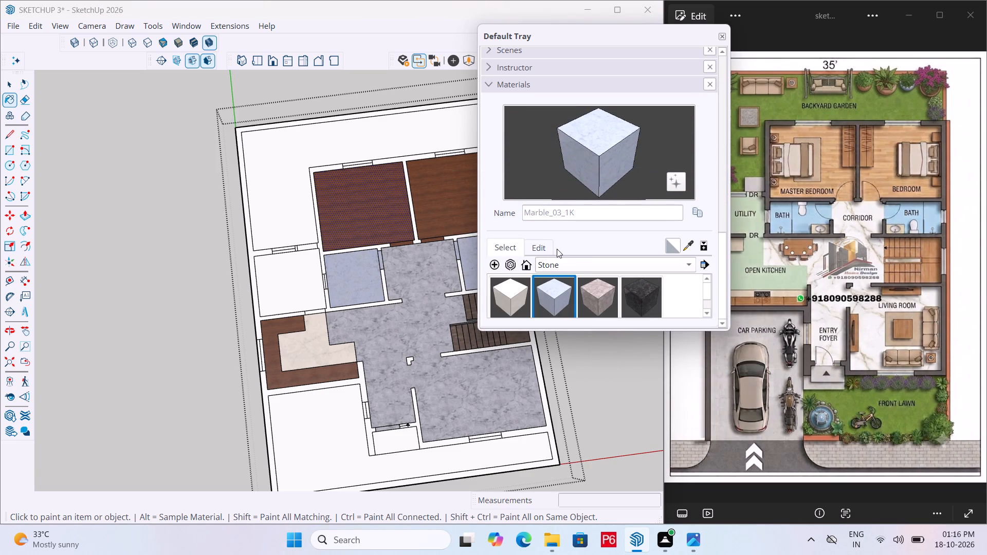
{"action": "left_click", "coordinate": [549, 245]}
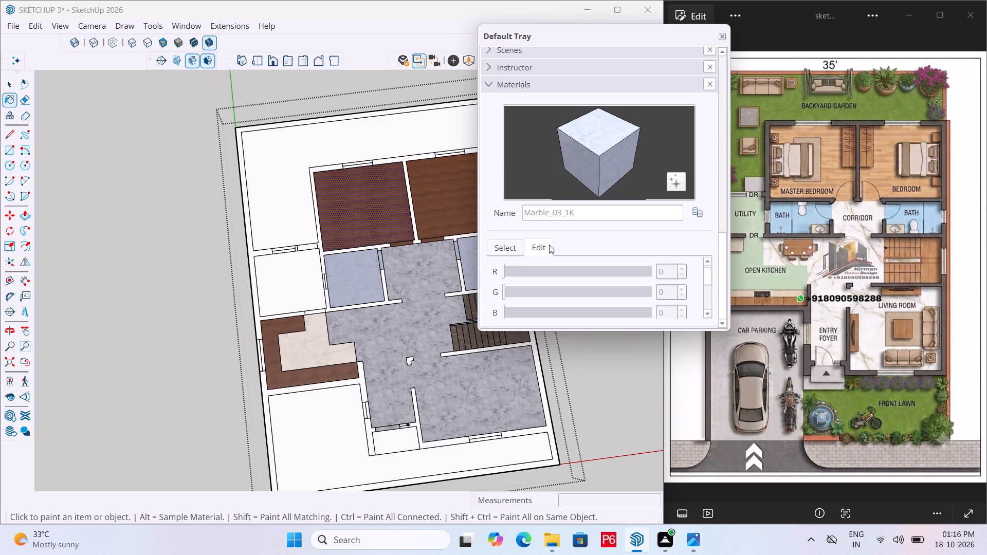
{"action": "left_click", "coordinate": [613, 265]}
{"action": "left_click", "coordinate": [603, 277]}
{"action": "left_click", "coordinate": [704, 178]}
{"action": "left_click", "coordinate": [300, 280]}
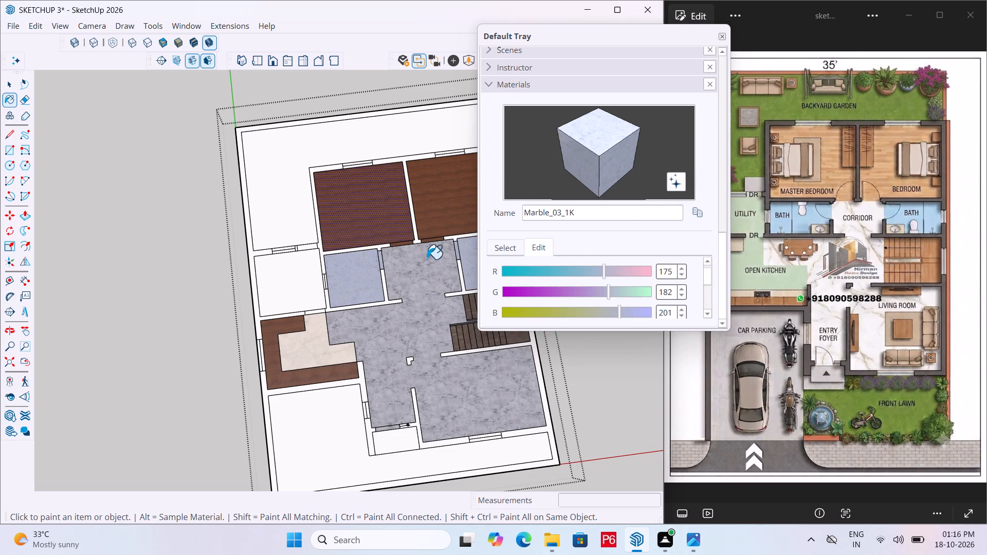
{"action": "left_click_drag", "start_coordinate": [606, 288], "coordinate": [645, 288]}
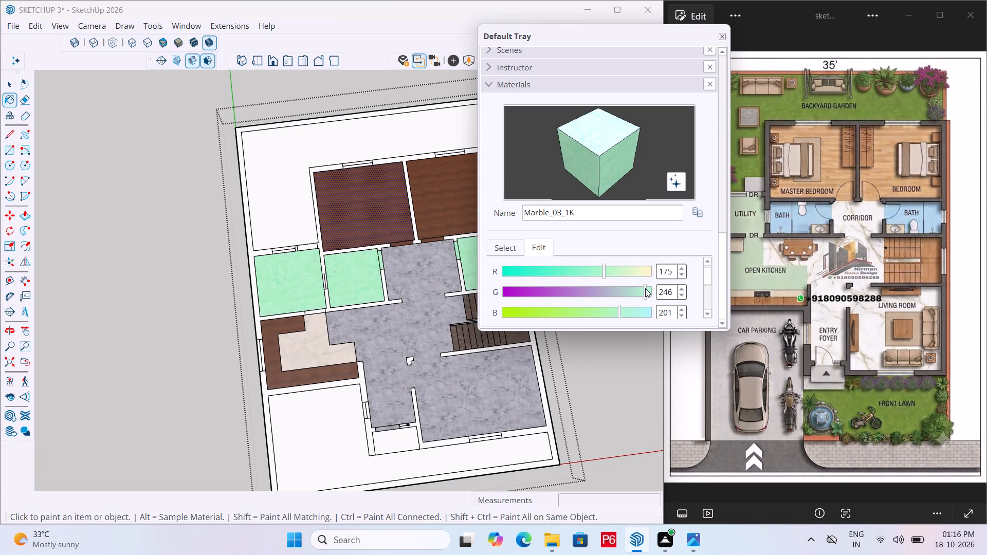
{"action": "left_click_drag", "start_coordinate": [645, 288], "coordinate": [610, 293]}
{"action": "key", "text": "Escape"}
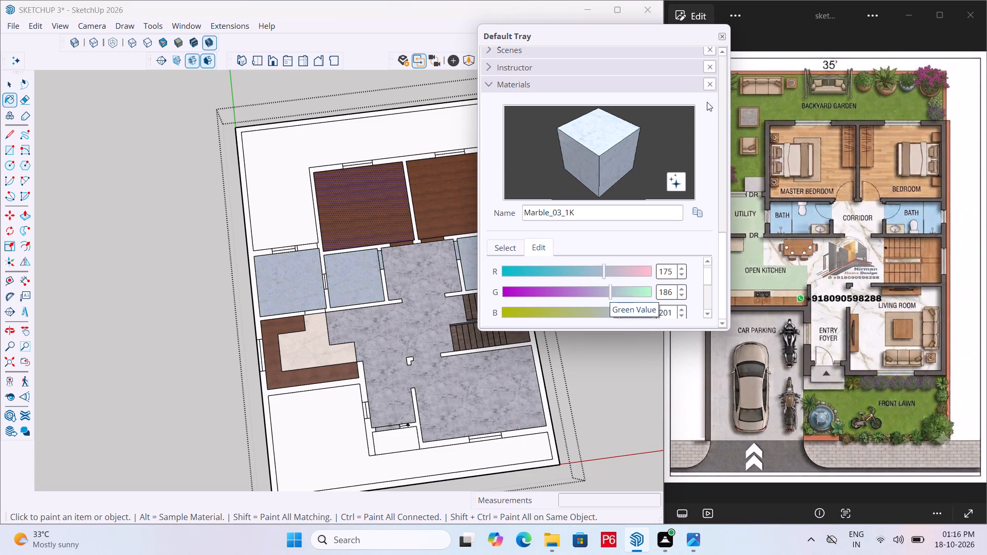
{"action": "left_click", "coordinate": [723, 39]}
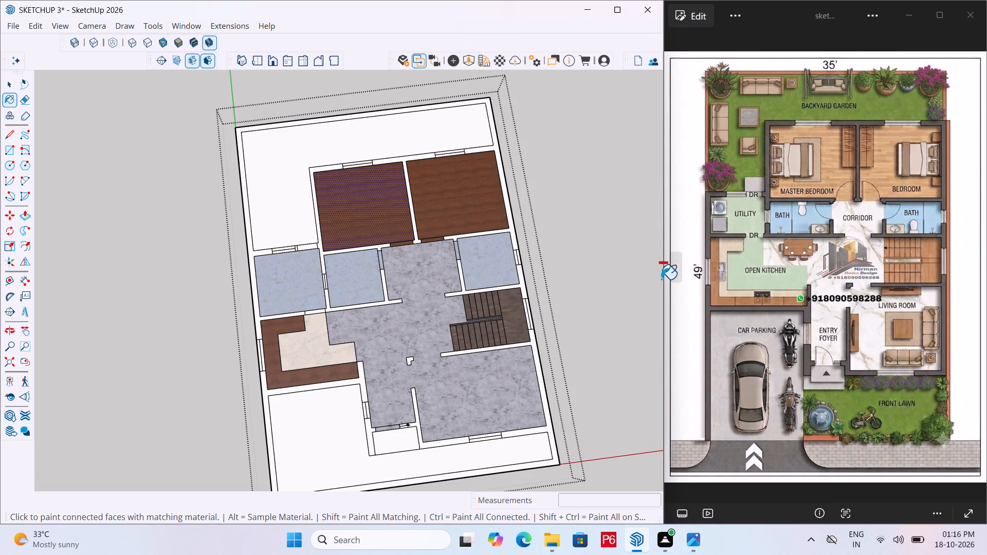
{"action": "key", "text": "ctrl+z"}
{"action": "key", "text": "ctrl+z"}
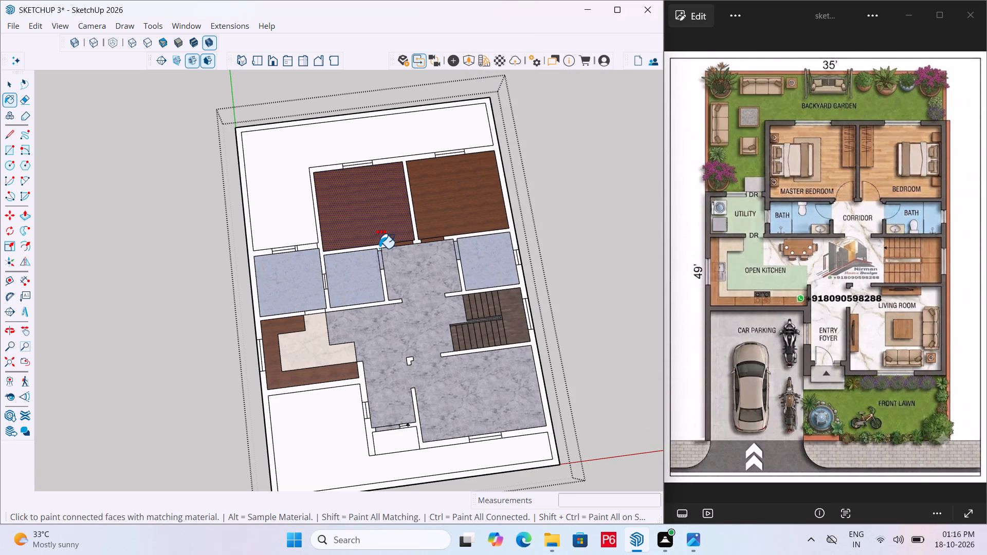
Paint the utility floor and the inner open kitchen floor with Marble_01_1K from the Stone collection.
{"action": "key", "text": "b"}
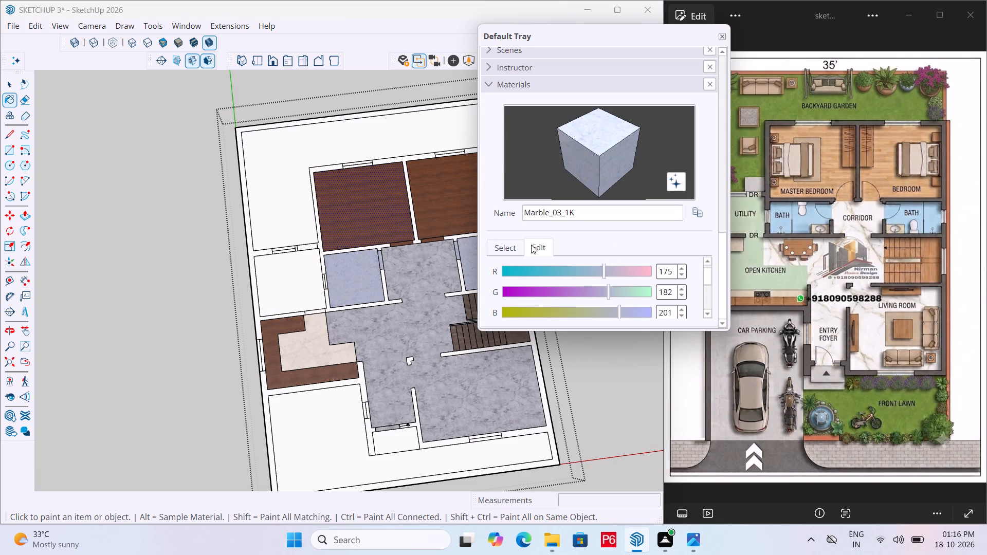
{"action": "left_click", "coordinate": [518, 252]}
{"action": "scroll", "coordinate": [598, 279], "scroll_direction": "down", "scroll_amount": 3}
{"action": "scroll", "coordinate": [598, 281], "scroll_direction": "up", "scroll_amount": 1}
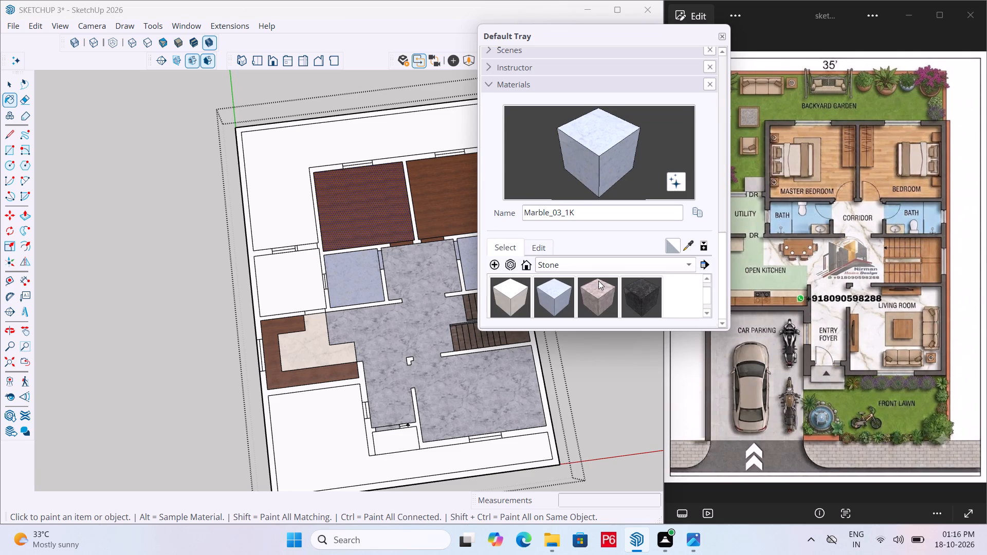
{"action": "left_click", "coordinate": [513, 301]}
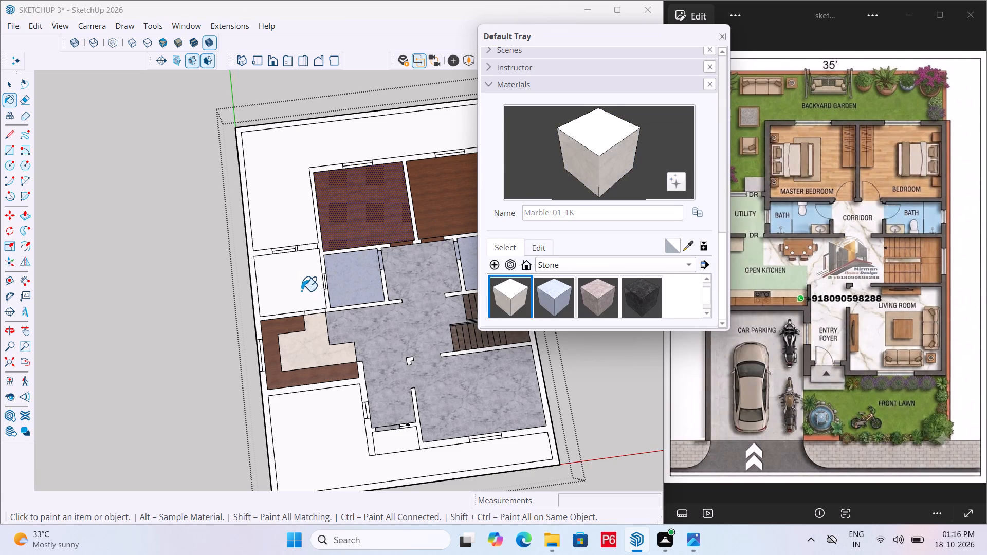
{"action": "left_click", "coordinate": [301, 291]}
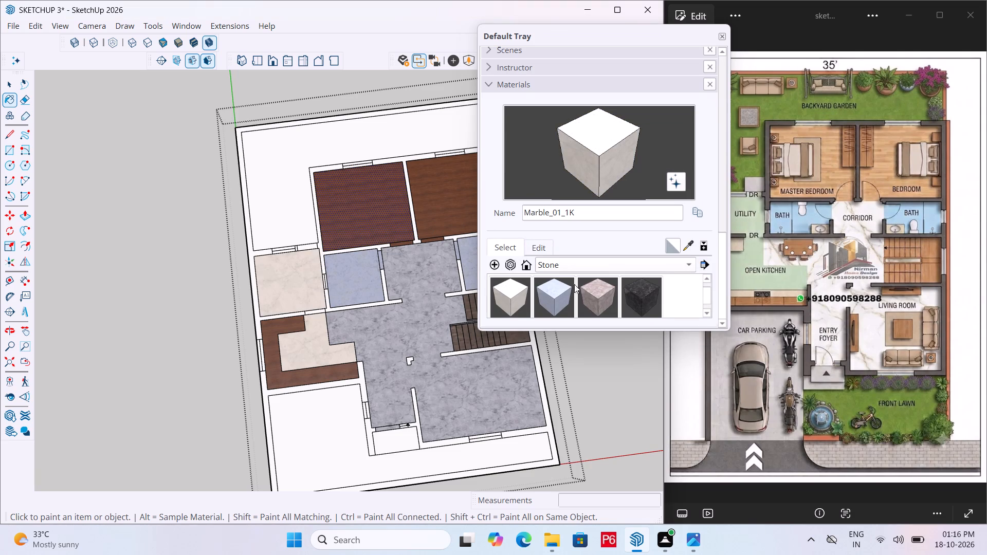
{"action": "left_click", "coordinate": [308, 359]}
Set the green colour value of Marble_01_1K to 255 to tint the utility and kitchen floors.
{"action": "left_click", "coordinate": [542, 248]}
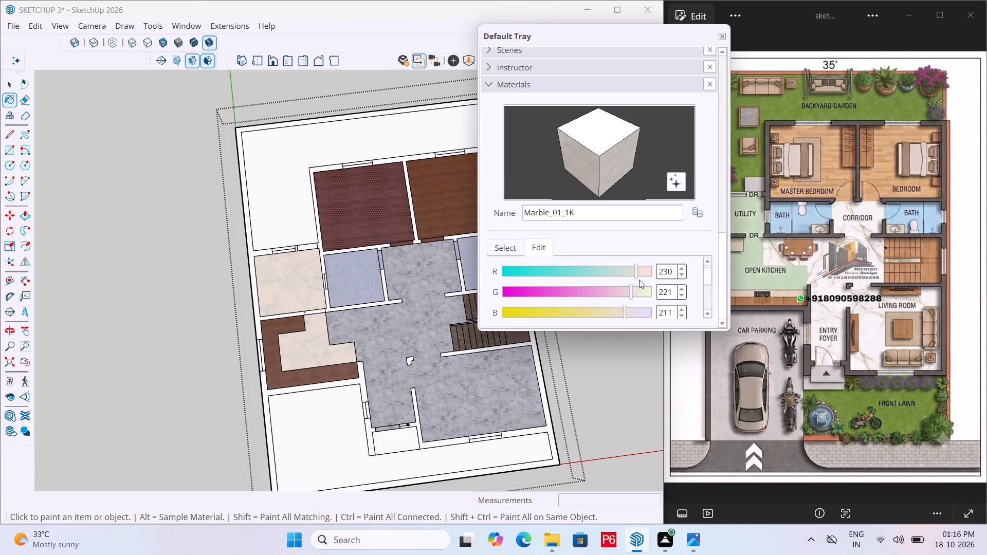
{"action": "left_click_drag", "start_coordinate": [630, 295], "coordinate": [655, 294]}
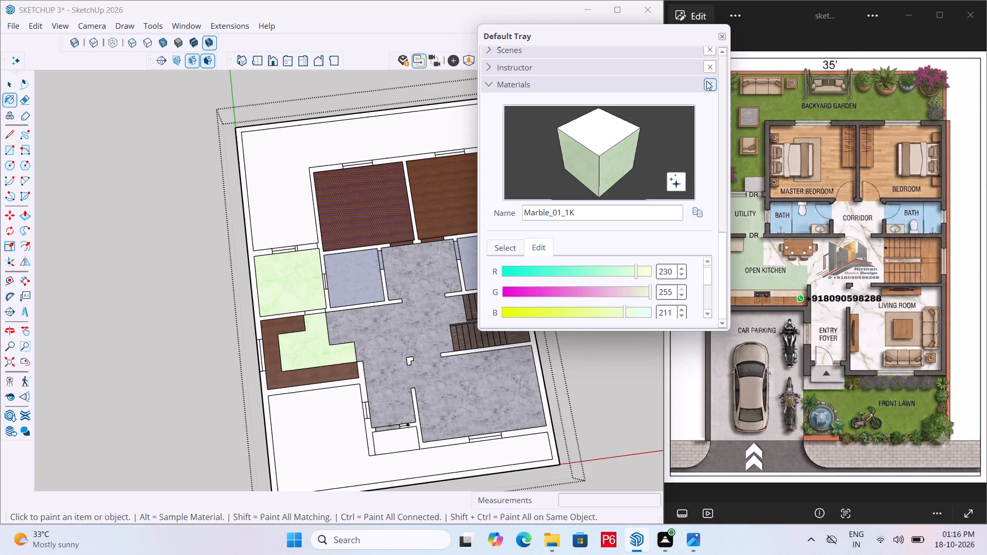
{"action": "left_click", "coordinate": [723, 35]}
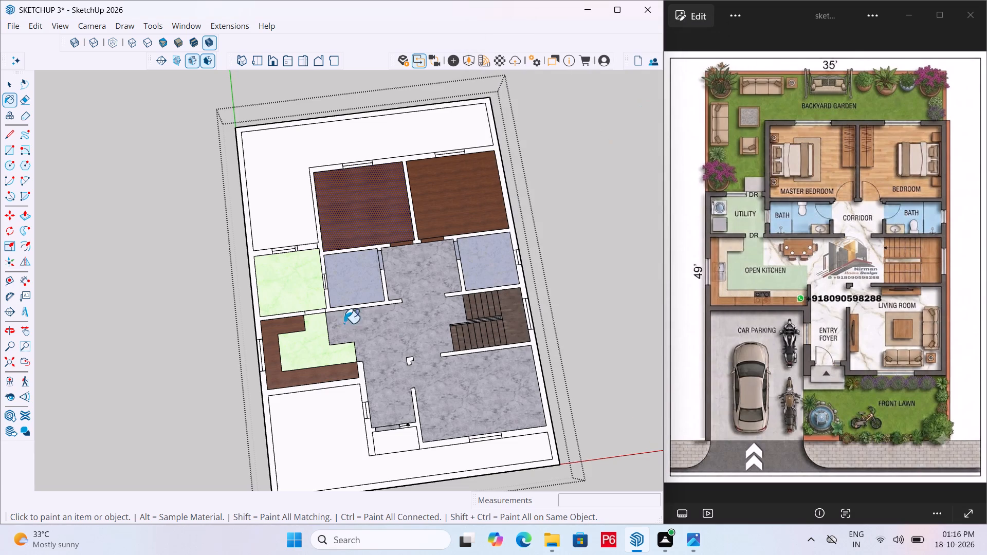
Sample the green Marble_01_1K from the kitchen floor and paint the doorway strip between the utility and open kitchen.
{"action": "scroll", "coordinate": [284, 315], "scroll_direction": "up", "scroll_amount": 6}
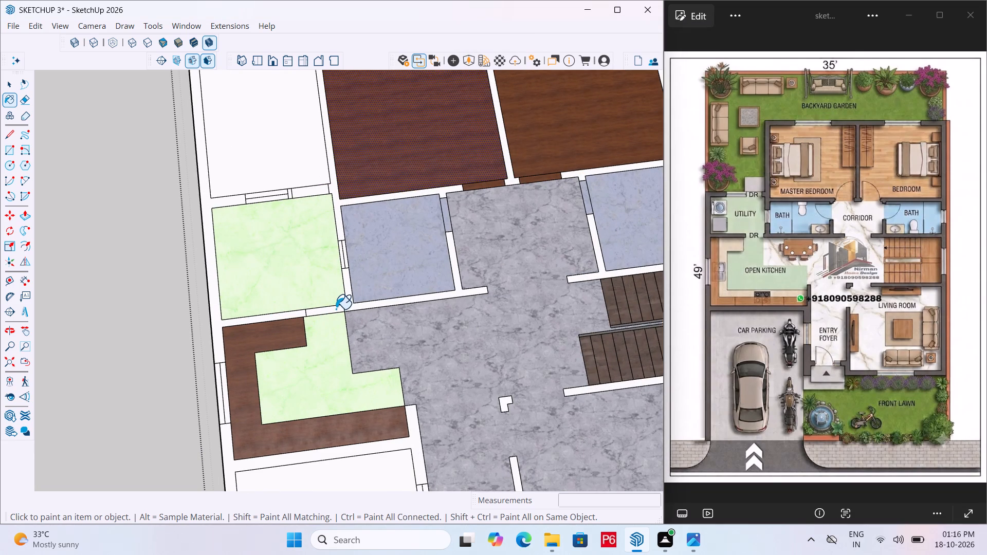
{"action": "key", "text": "b"}
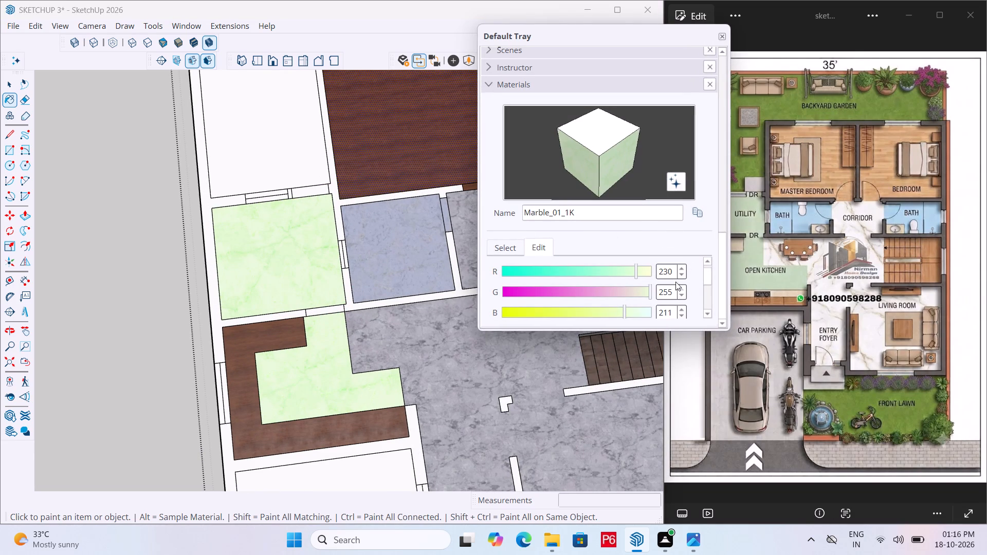
{"action": "scroll", "coordinate": [654, 226], "scroll_direction": "down", "scroll_amount": 5}
{"action": "scroll", "coordinate": [600, 276], "scroll_direction": "up", "scroll_amount": 5}
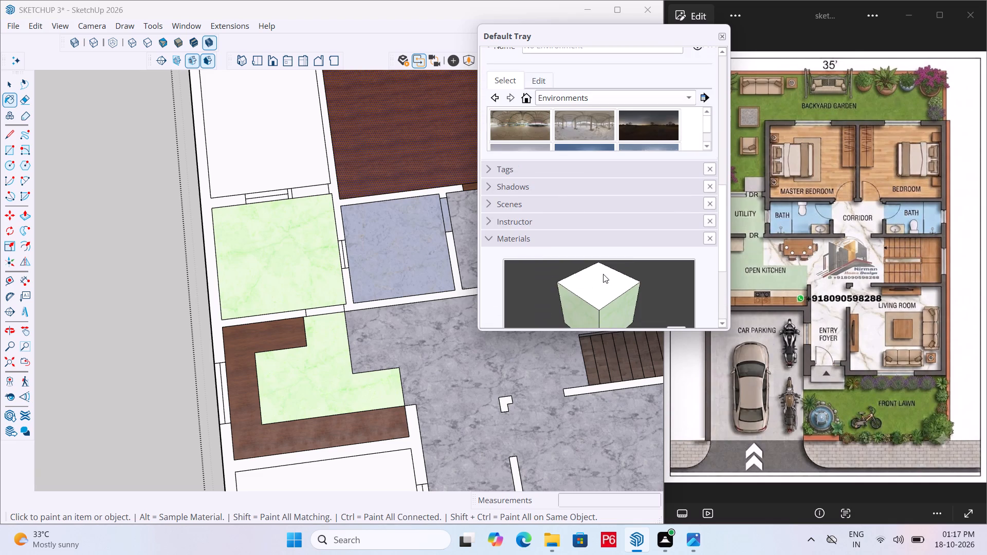
{"action": "scroll", "coordinate": [610, 268], "scroll_direction": "down", "scroll_amount": 5}
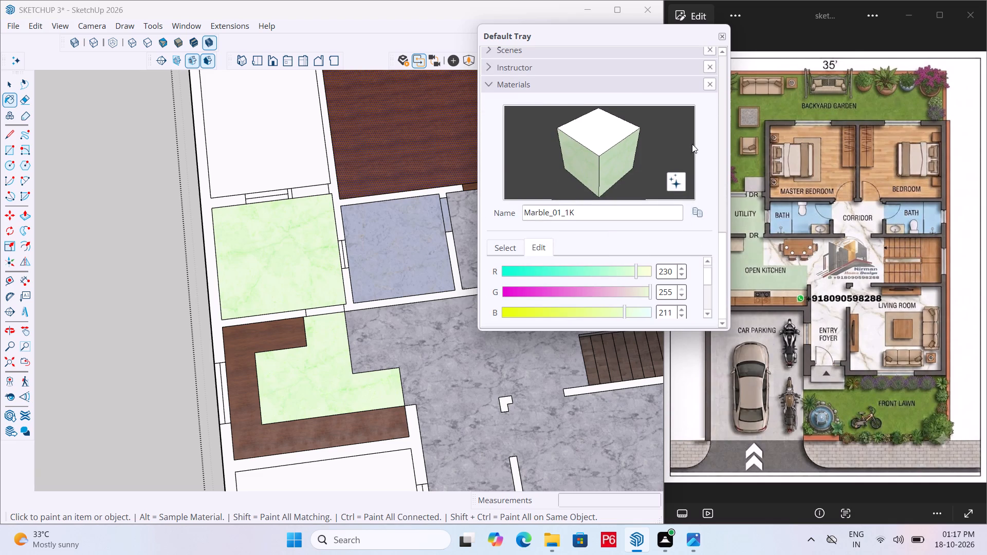
{"action": "scroll", "coordinate": [664, 266], "scroll_direction": "up", "scroll_amount": 6}
{"action": "scroll", "coordinate": [675, 254], "scroll_direction": "down", "scroll_amount": 5}
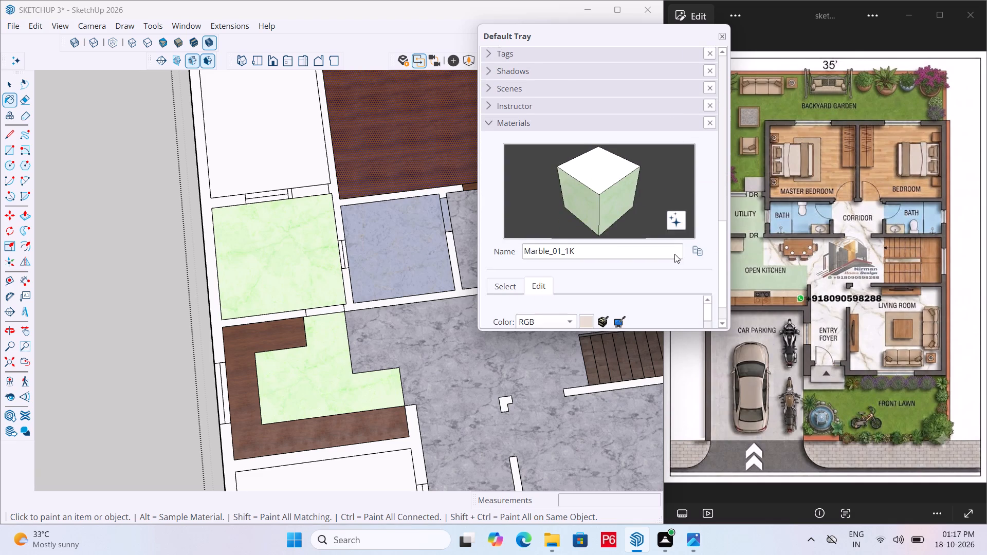
{"action": "scroll", "coordinate": [674, 254], "scroll_direction": "down", "scroll_amount": 4}
{"action": "left_click", "coordinate": [521, 247]}
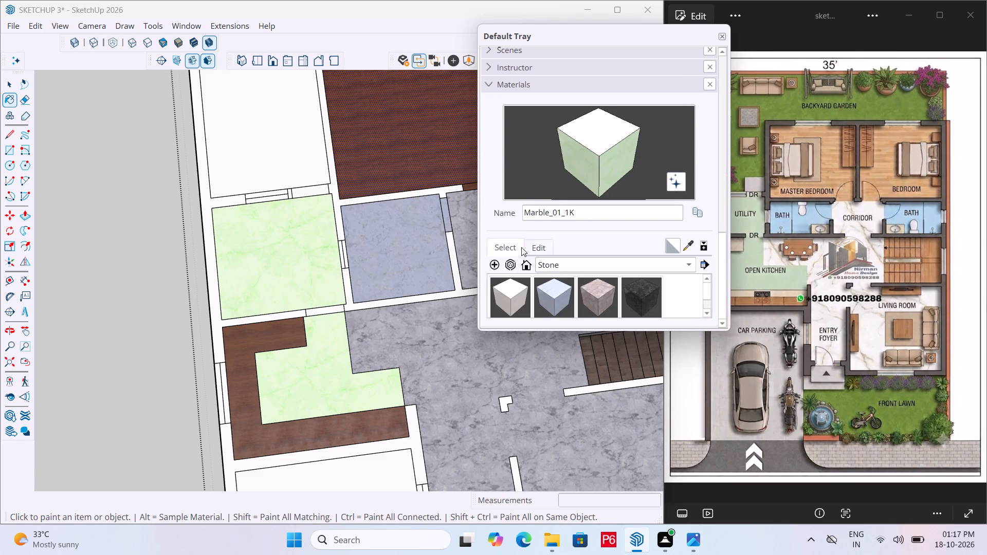
{"action": "left_click", "coordinate": [691, 240]}
{"action": "left_click_drag", "start_coordinate": [321, 358], "coordinate": [327, 345]}
{"action": "scroll", "coordinate": [326, 318], "scroll_direction": "up", "scroll_amount": 4}
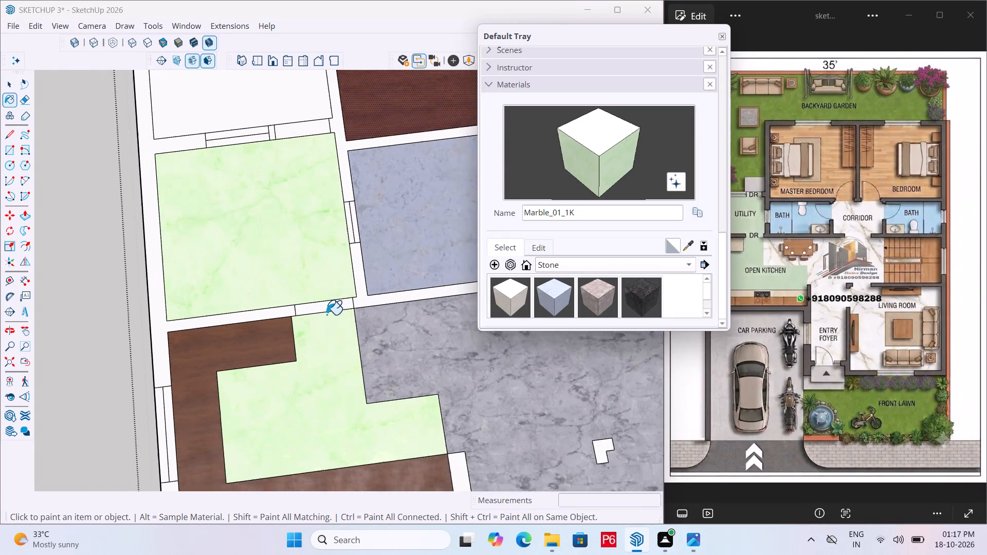
{"action": "scroll", "coordinate": [326, 314], "scroll_direction": "up", "scroll_amount": 2}
{"action": "left_click", "coordinate": [335, 305]}
Save the model.
{"action": "scroll", "coordinate": [327, 268], "scroll_direction": "down", "scroll_amount": 7}
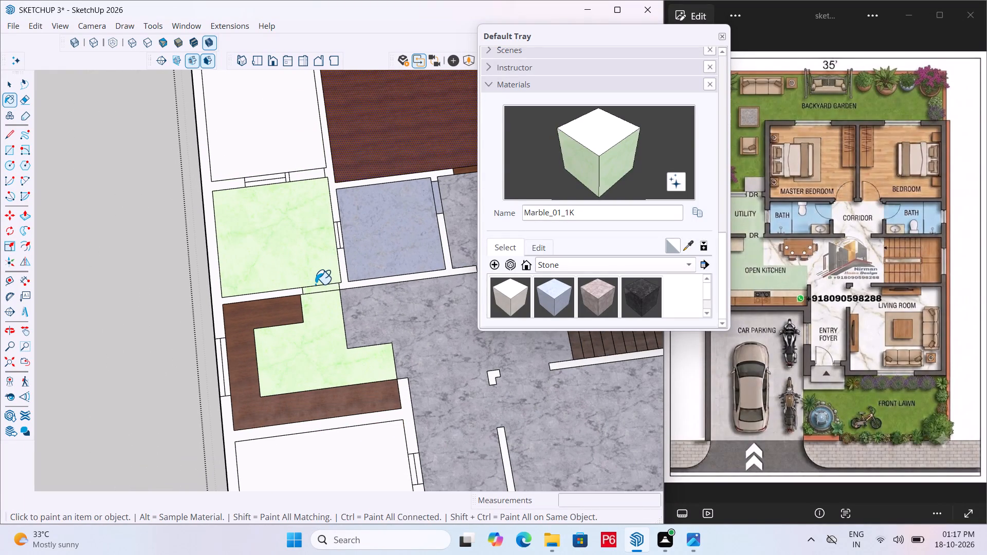
{"action": "scroll", "coordinate": [333, 313], "scroll_direction": "down", "scroll_amount": 5}
{"action": "key", "text": "ctrl+s"}
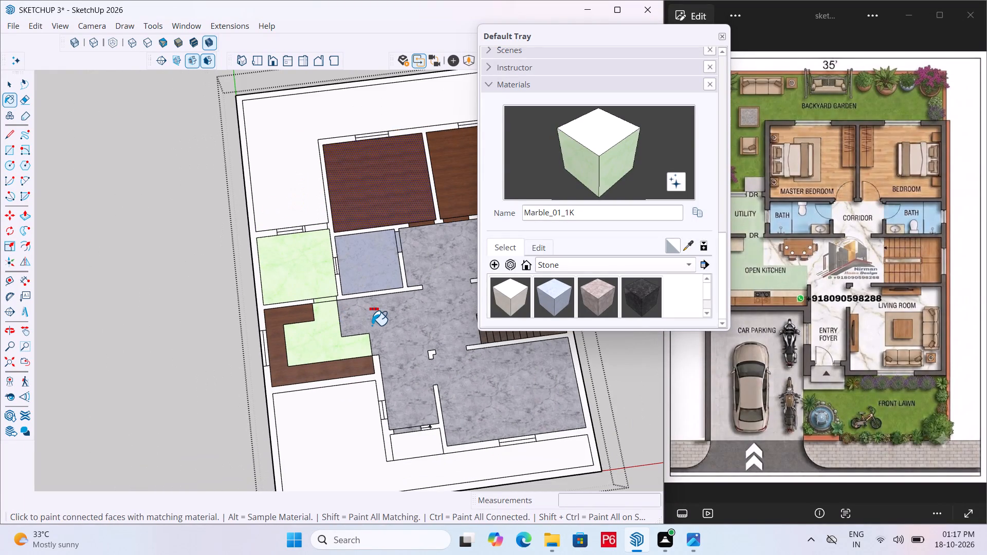
{"action": "key", "text": "ctrl+s"}
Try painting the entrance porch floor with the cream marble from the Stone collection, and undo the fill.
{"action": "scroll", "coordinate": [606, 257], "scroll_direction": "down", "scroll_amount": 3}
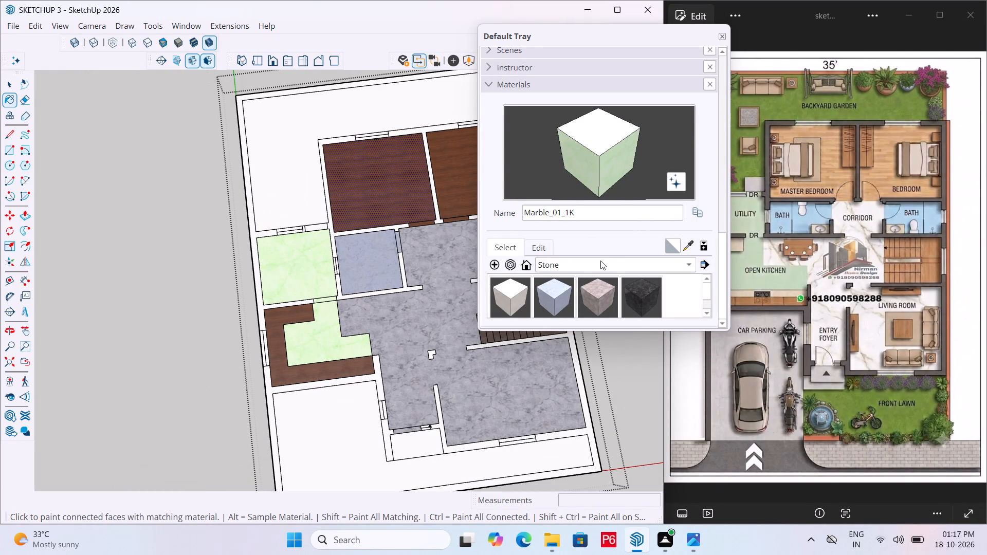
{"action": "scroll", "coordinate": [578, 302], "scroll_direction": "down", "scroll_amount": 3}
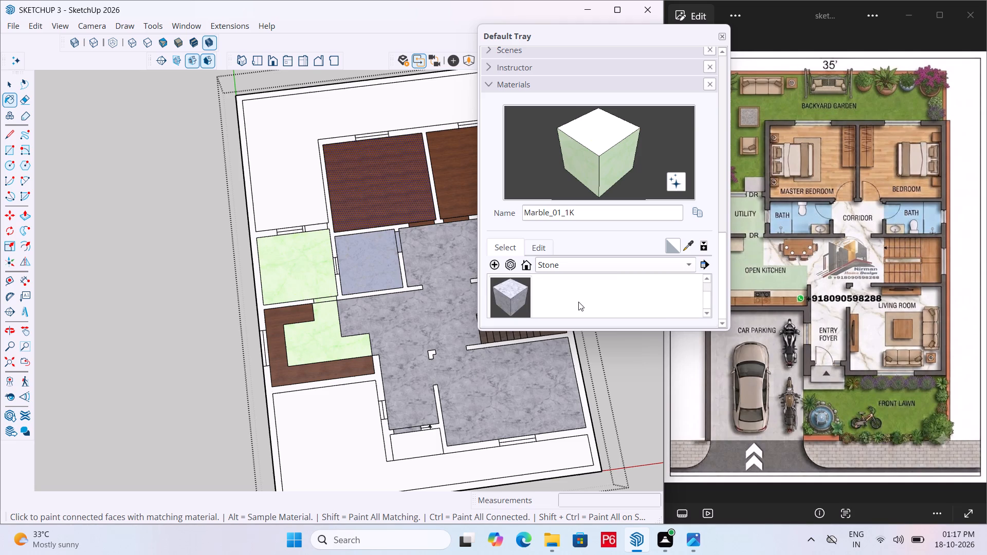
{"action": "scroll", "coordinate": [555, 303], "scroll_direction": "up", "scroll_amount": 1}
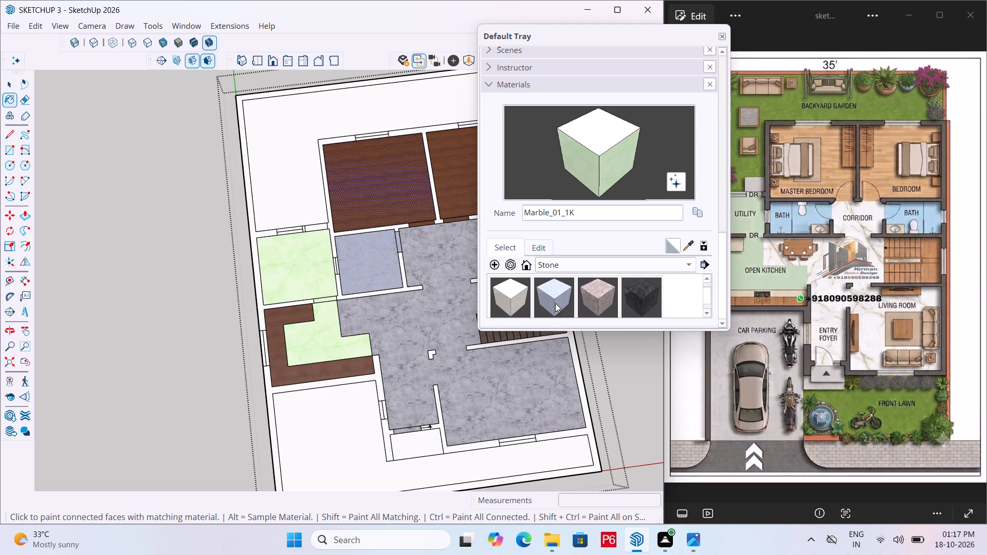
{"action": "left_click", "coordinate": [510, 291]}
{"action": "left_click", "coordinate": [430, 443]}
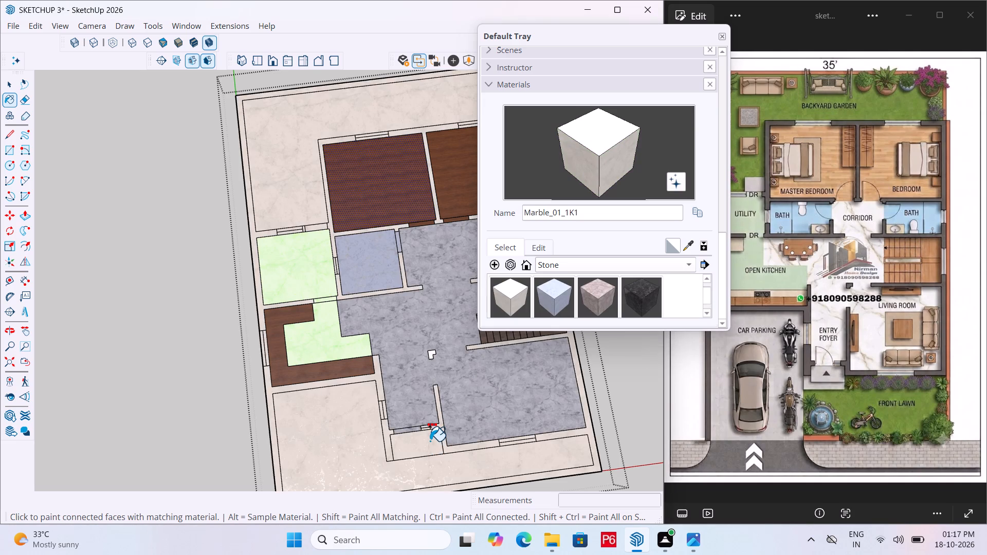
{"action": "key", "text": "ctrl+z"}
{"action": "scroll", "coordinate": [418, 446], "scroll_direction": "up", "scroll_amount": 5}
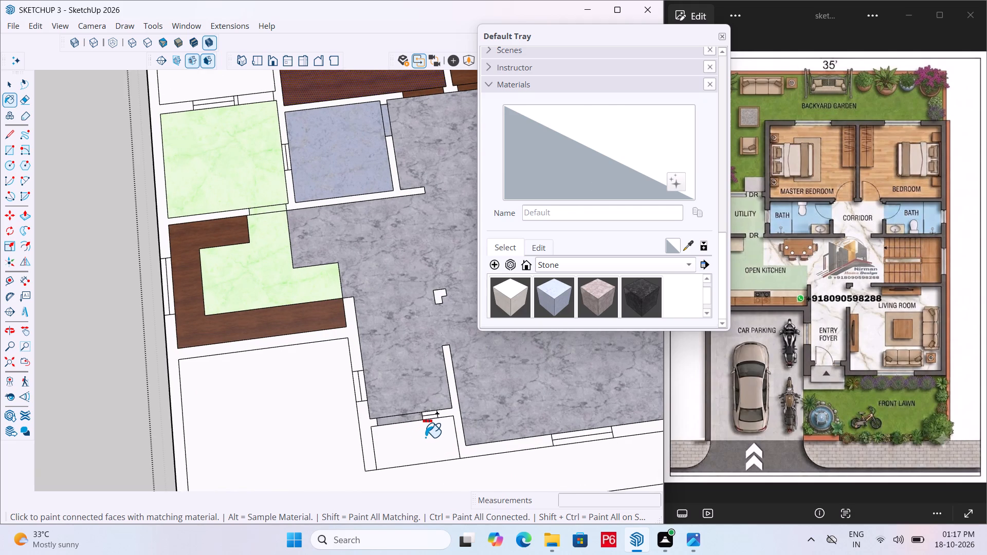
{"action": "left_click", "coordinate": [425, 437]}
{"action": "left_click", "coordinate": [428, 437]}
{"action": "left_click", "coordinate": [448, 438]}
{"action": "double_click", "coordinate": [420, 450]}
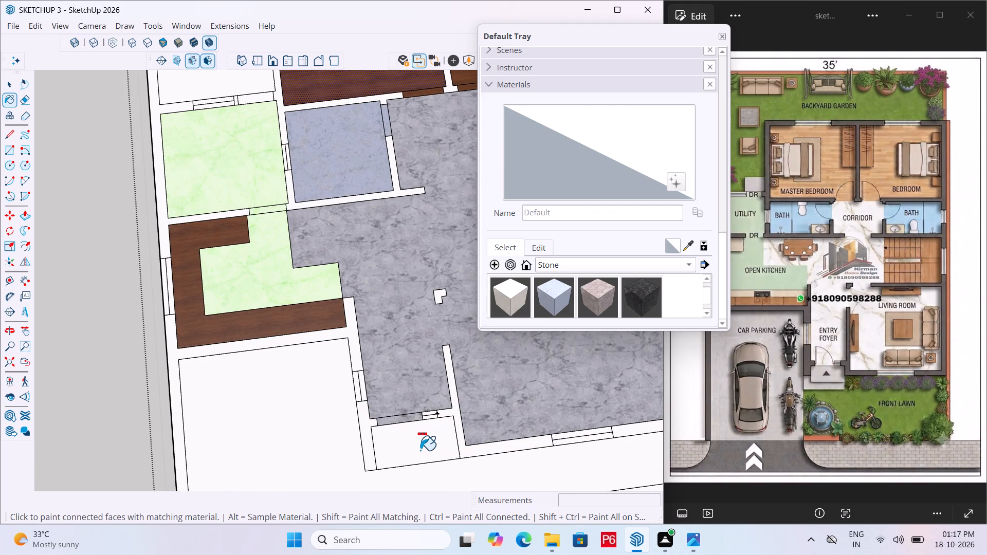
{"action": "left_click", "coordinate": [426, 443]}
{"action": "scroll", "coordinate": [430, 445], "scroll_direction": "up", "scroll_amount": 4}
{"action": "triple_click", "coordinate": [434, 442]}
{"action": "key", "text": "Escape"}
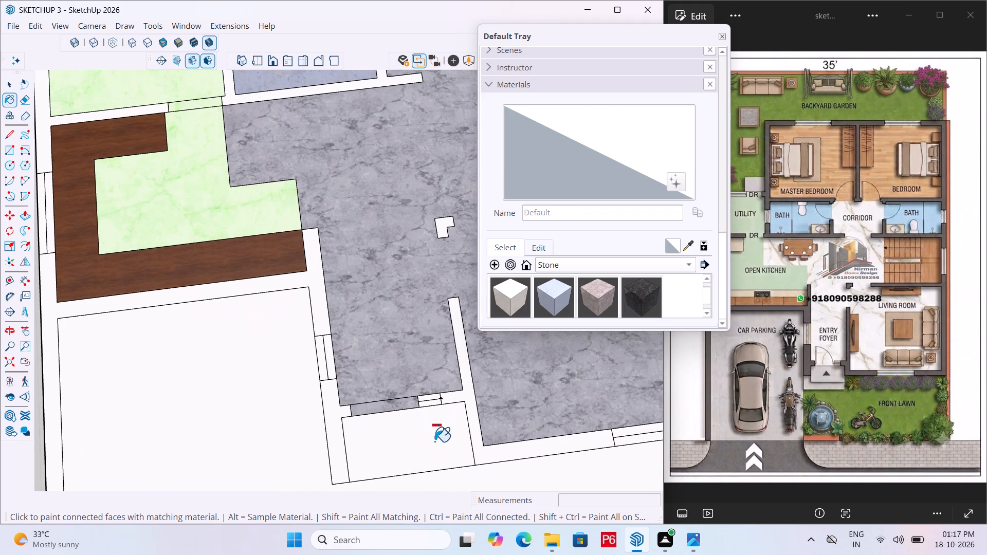
Select only the entrance porch floor outside the entry foyer and paint it with the cream marble from the Stone collection.
{"action": "key", "text": "space"}
{"action": "left_click", "coordinate": [432, 440]}
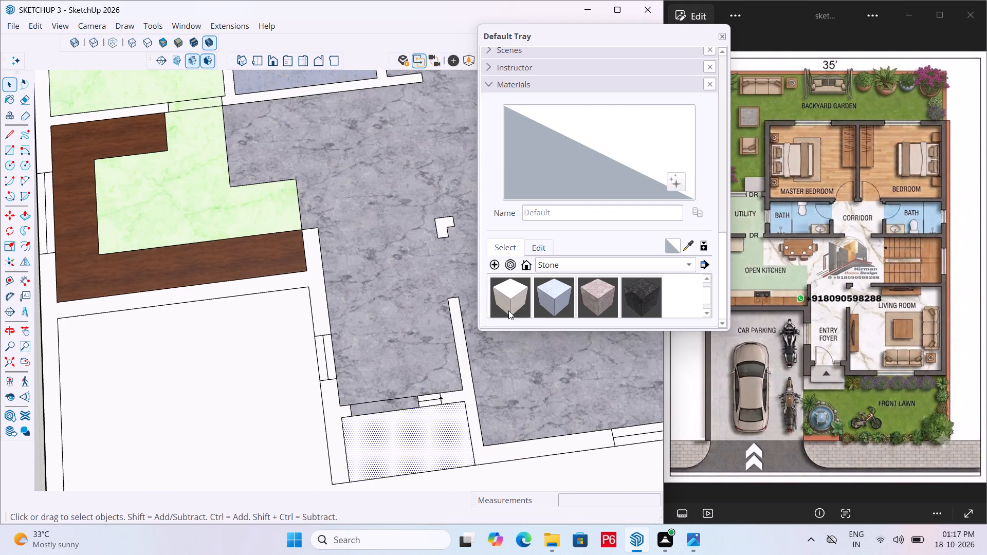
{"action": "left_click", "coordinate": [516, 298]}
{"action": "left_click", "coordinate": [406, 437]}
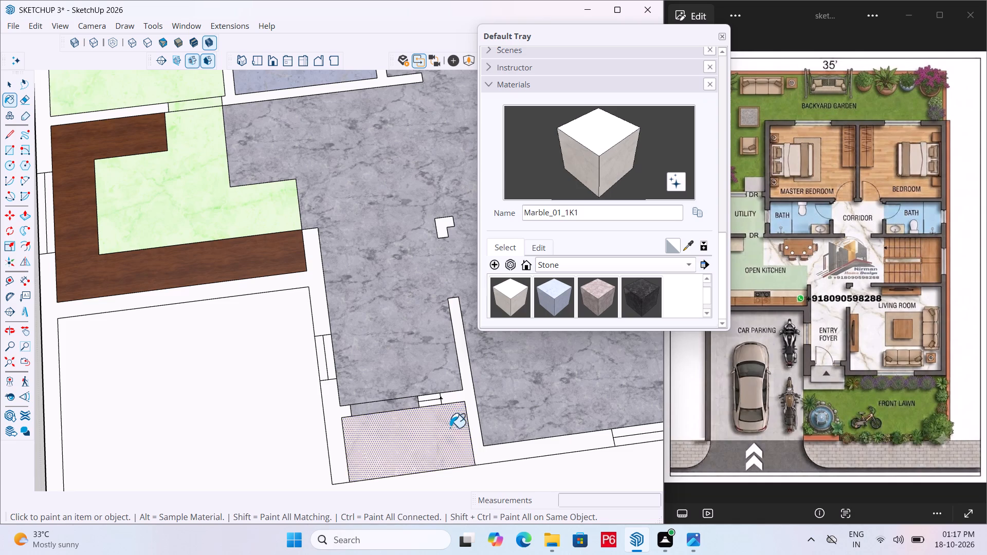
Draw a rectangle about 1' 11" by 5' 6" on the entrance porch floor from its inner corner beside the parking wall.
{"action": "scroll", "coordinate": [452, 433], "scroll_direction": "down", "scroll_amount": 6}
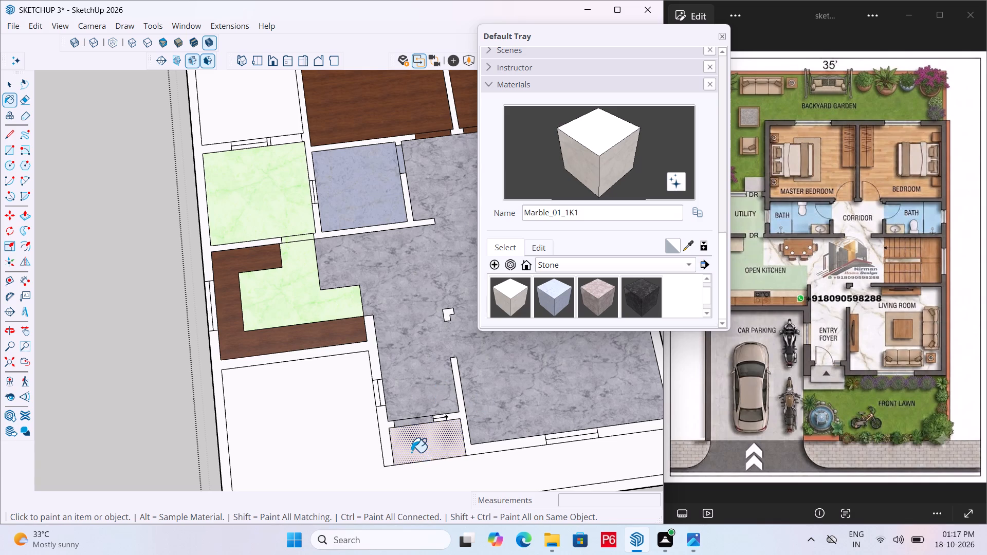
{"action": "scroll", "coordinate": [404, 443], "scroll_direction": "up", "scroll_amount": 6}
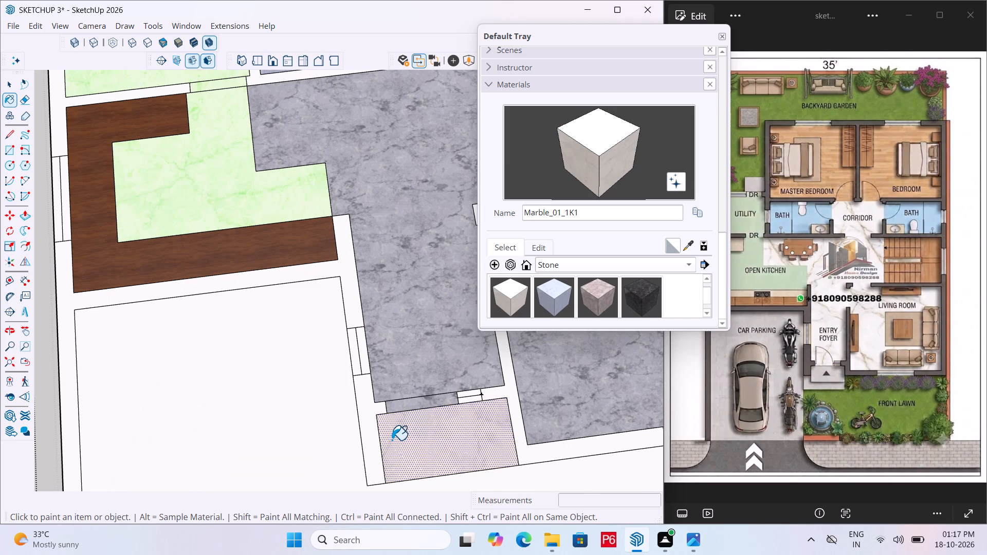
{"action": "key", "text": "r"}
{"action": "left_click", "coordinate": [377, 415]}
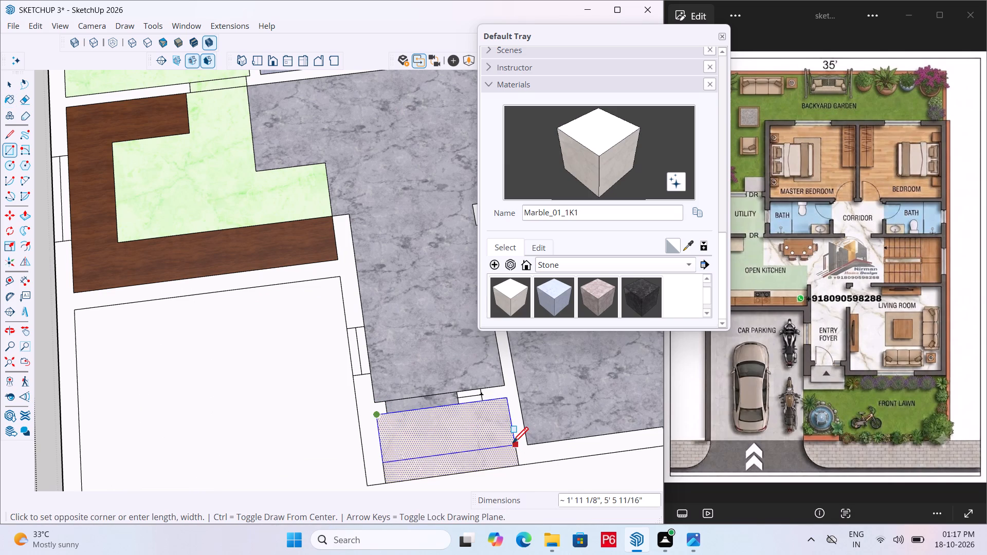
{"action": "left_click", "coordinate": [513, 445]}
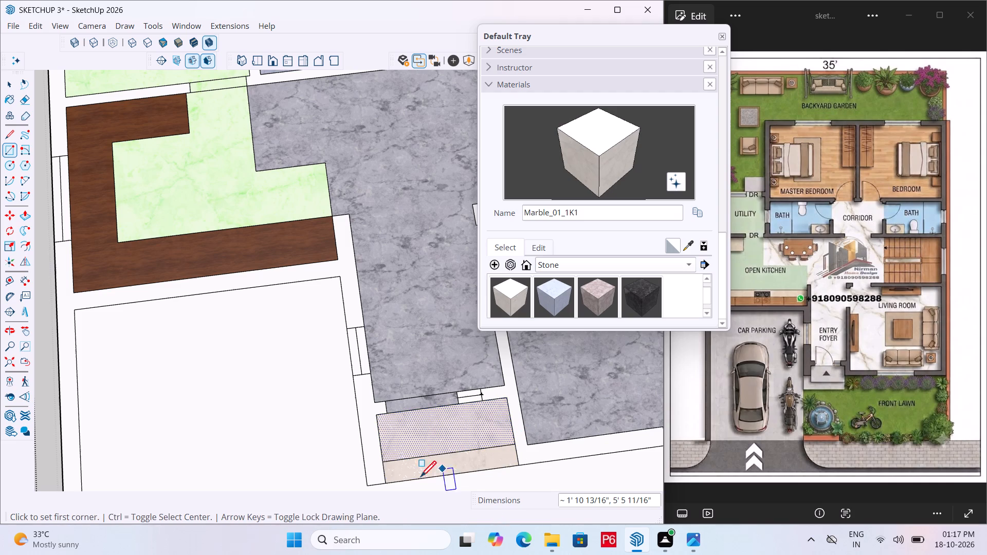
{"action": "key", "text": "Escape"}
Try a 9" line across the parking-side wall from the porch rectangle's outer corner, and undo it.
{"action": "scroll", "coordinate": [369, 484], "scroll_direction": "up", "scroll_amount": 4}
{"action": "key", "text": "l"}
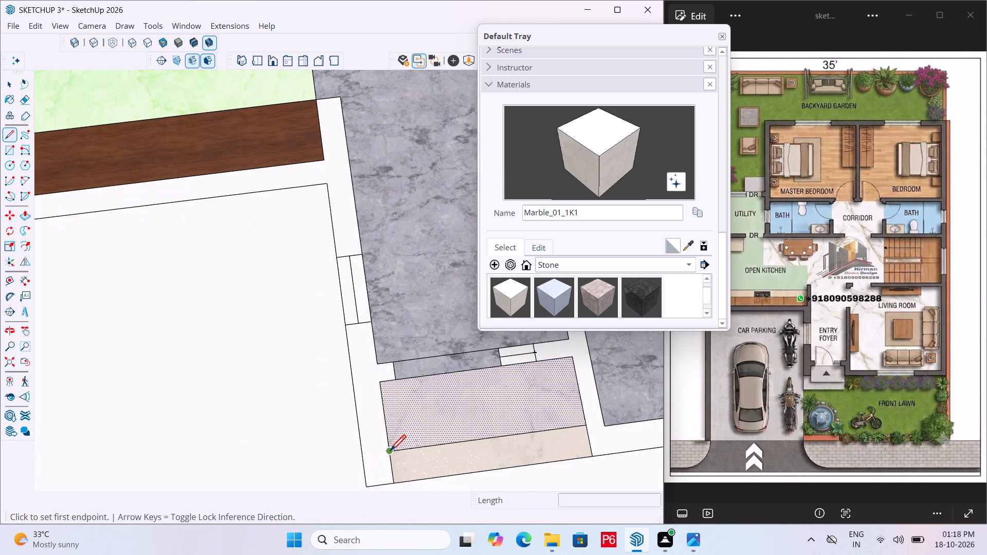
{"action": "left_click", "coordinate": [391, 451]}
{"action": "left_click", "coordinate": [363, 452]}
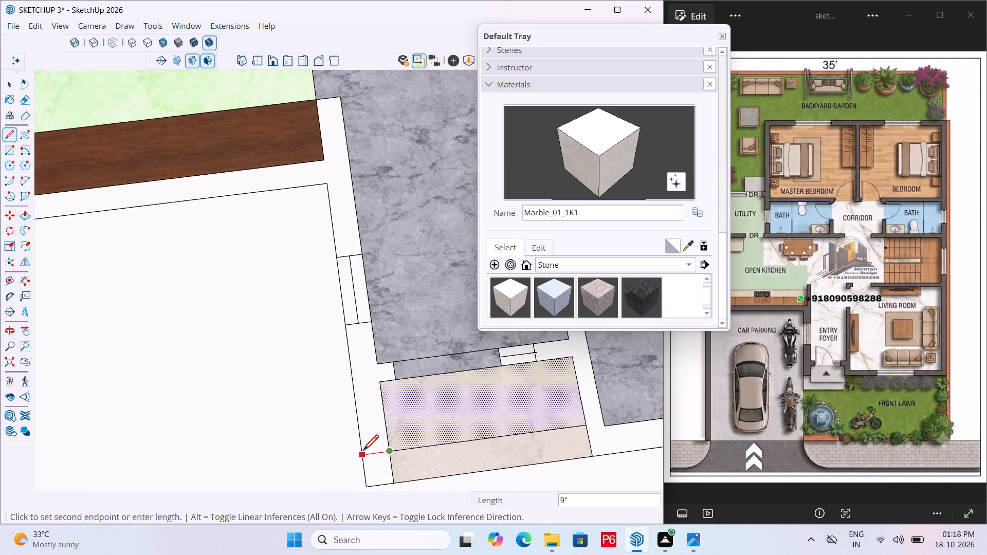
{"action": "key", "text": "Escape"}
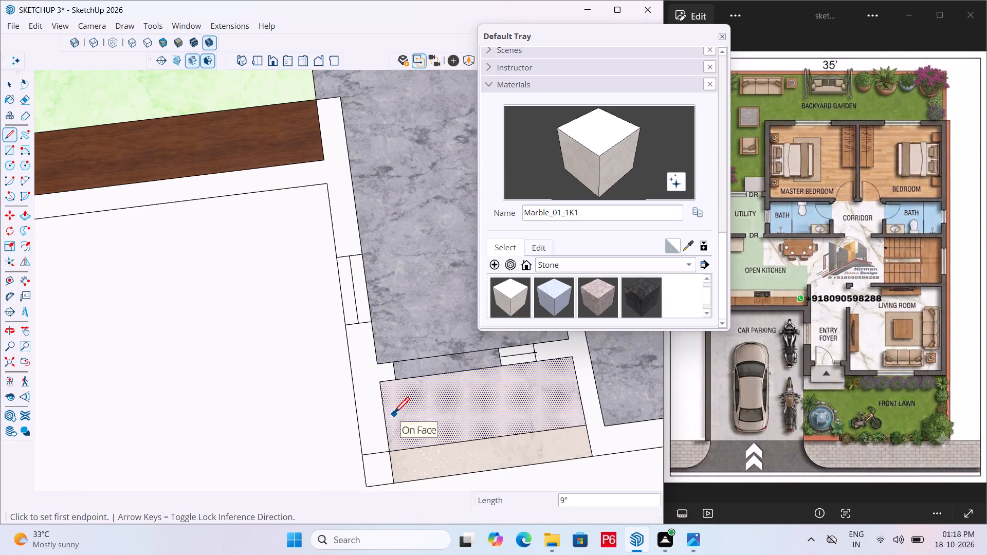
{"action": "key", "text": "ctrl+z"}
Draw a 9" line across the parking-side porch wall just inside the rectangle's outer edge, and erase the wall outline beyond it.
{"action": "left_click", "coordinate": [386, 434]}
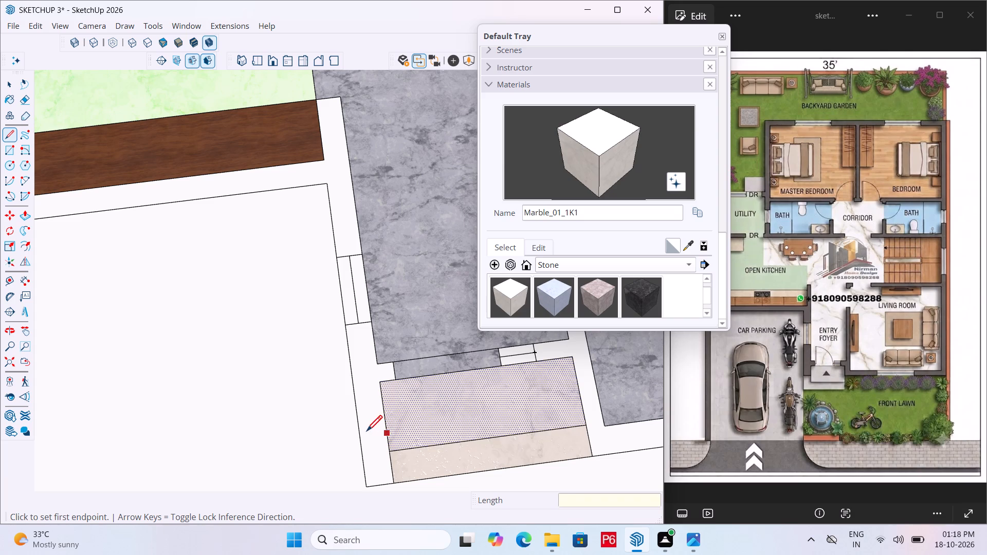
{"action": "left_click", "coordinate": [359, 436]}
{"action": "key", "text": "e"}
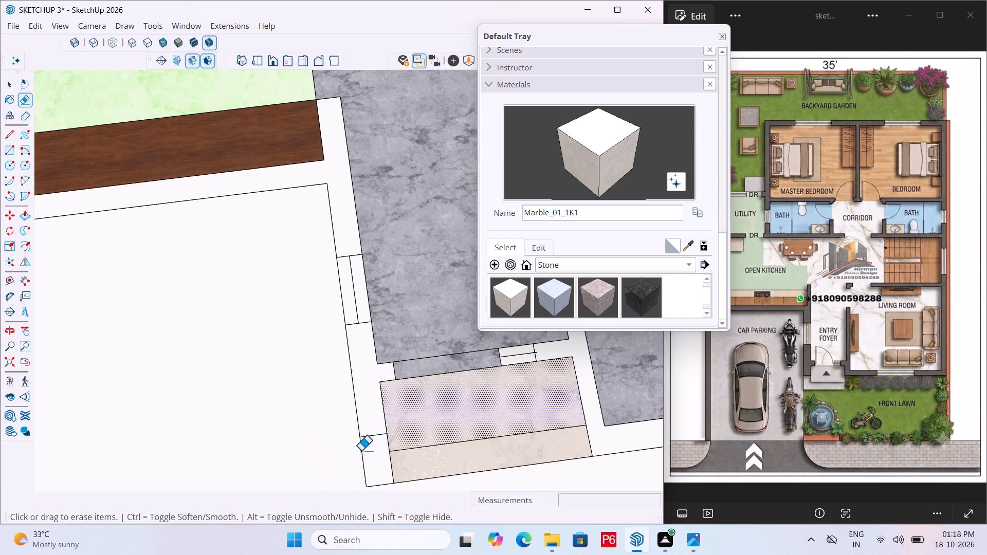
{"action": "left_click", "coordinate": [360, 451]}
{"action": "left_click_drag", "start_coordinate": [377, 487], "coordinate": [381, 482]}
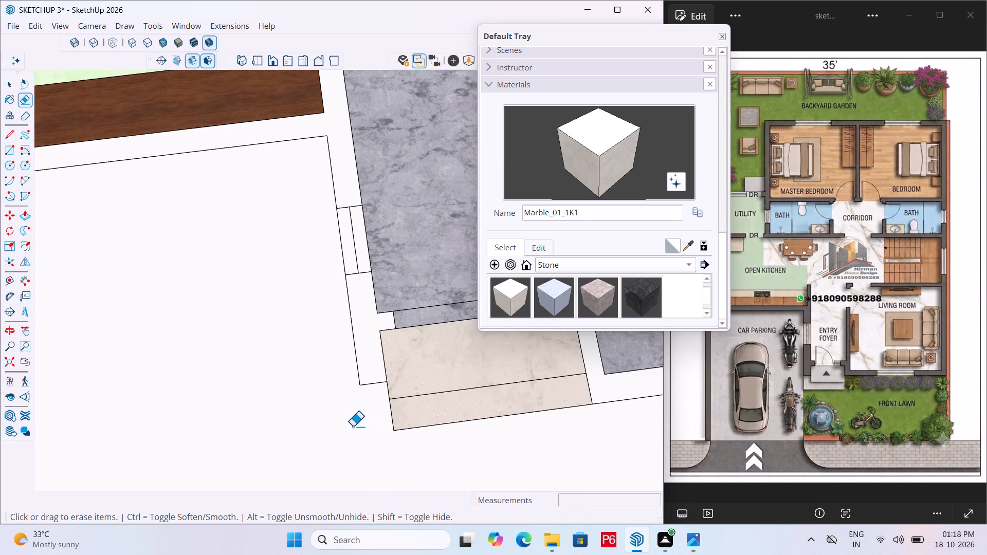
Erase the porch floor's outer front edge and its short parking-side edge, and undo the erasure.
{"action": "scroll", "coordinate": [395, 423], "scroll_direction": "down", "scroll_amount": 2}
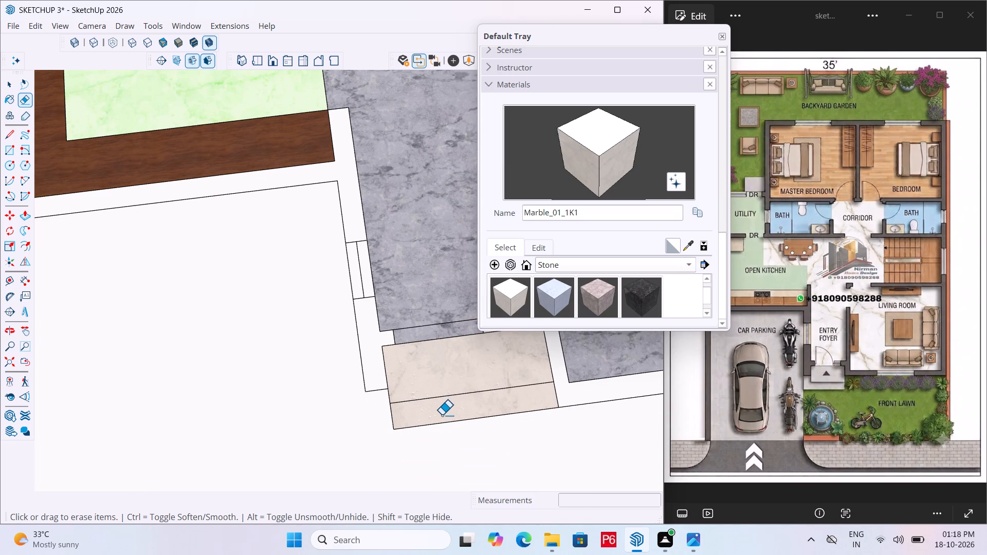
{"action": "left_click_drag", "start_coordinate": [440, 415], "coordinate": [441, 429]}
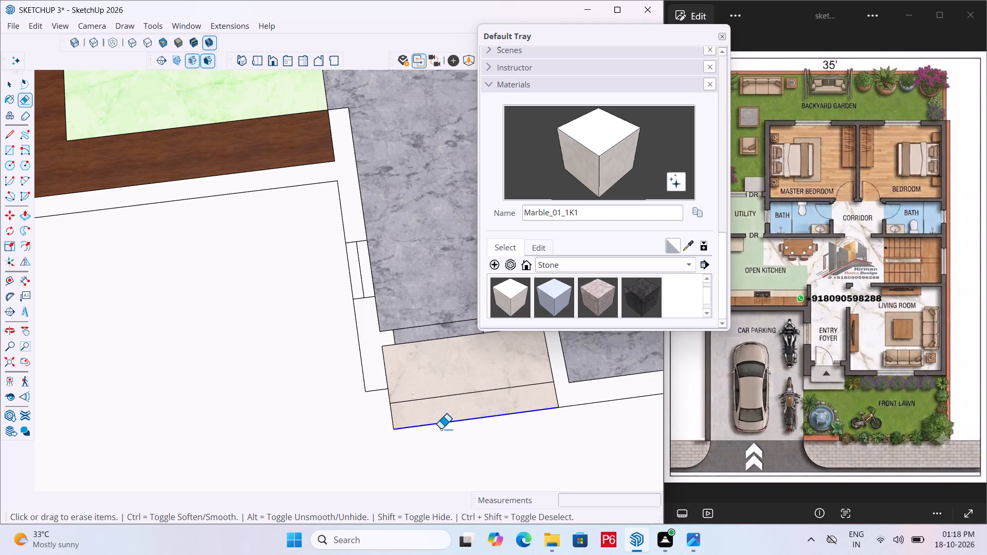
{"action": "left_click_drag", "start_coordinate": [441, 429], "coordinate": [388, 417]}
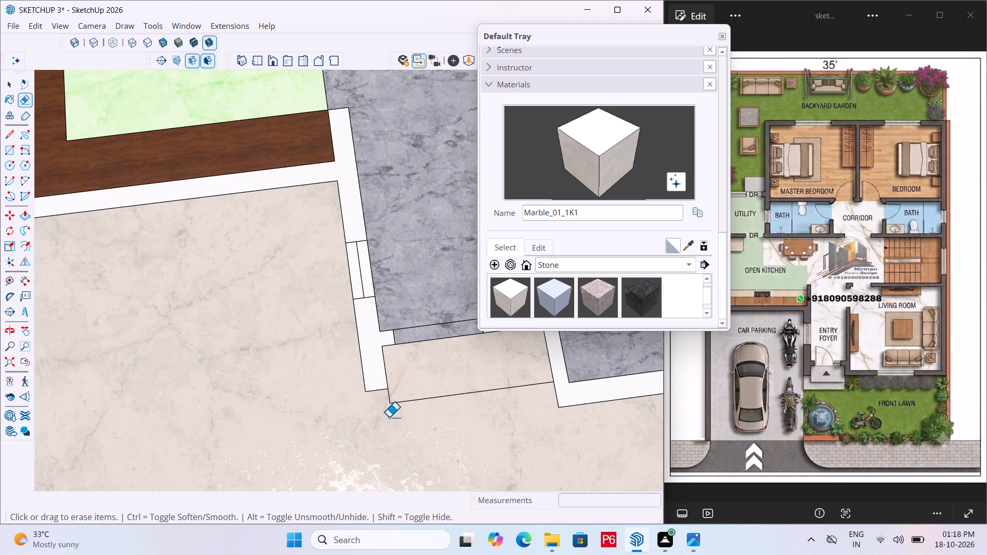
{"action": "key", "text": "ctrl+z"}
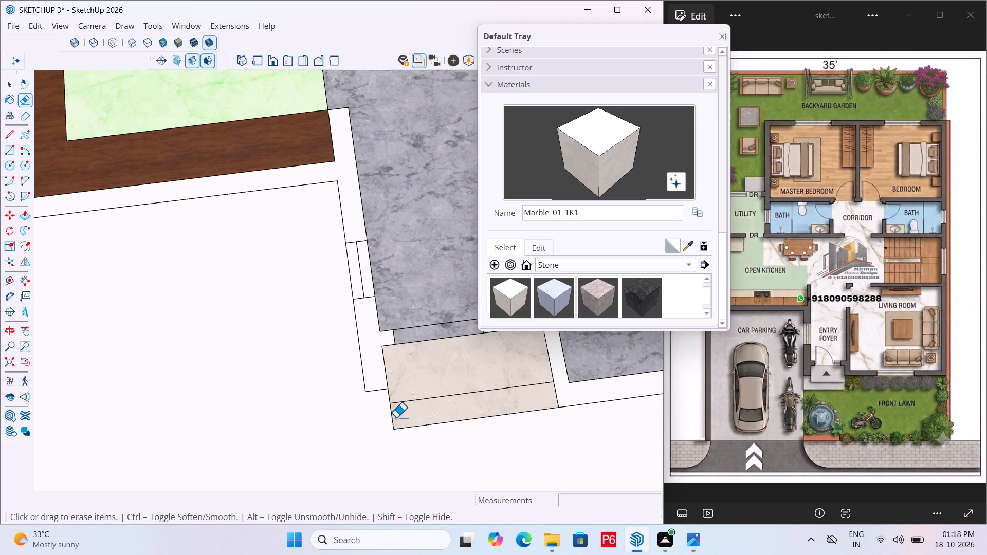
Place a guide line 6" outward from the dividing line on the entrance porch floor.
{"action": "key", "text": "t"}
{"action": "left_click", "coordinate": [428, 397]}
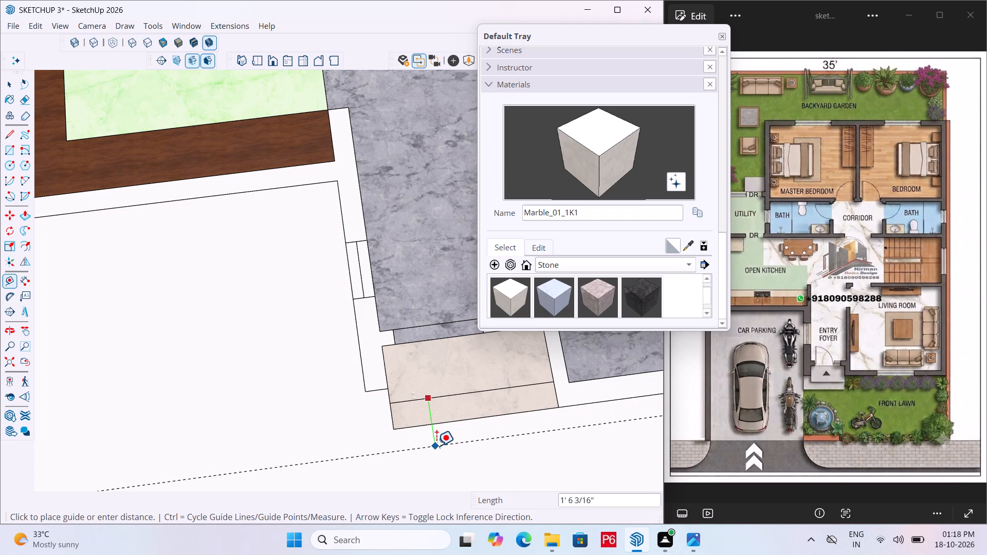
{"action": "type", "text": "6\""}
{"action": "key", "text": "Return"}
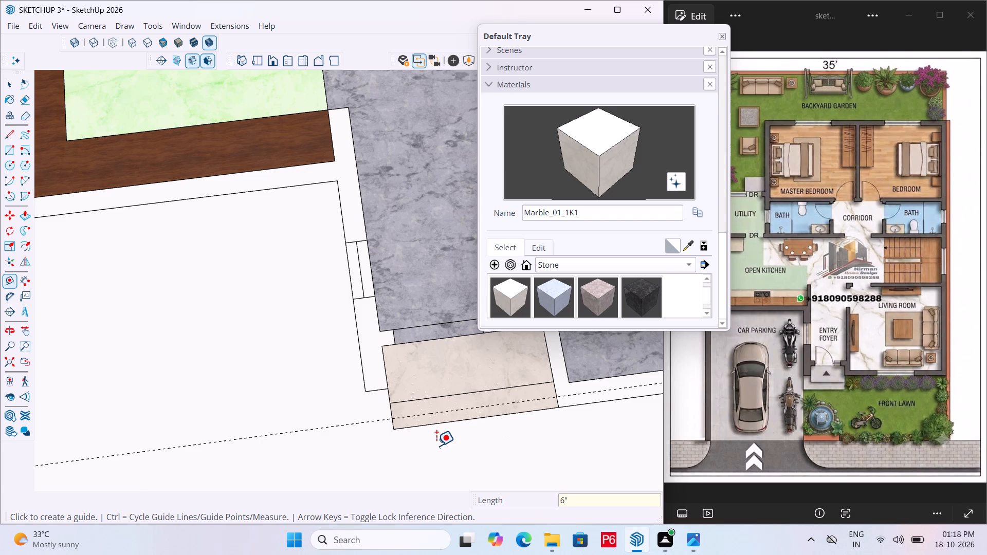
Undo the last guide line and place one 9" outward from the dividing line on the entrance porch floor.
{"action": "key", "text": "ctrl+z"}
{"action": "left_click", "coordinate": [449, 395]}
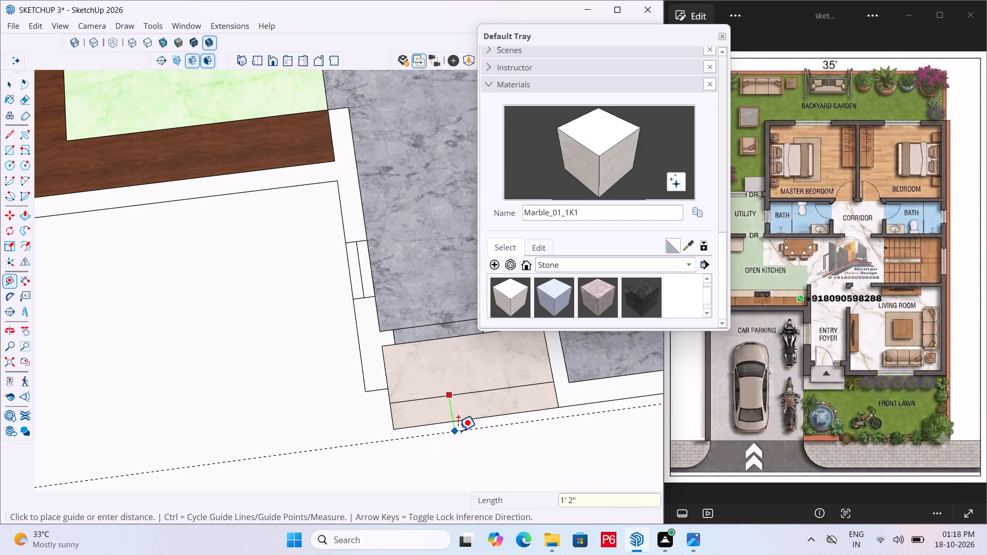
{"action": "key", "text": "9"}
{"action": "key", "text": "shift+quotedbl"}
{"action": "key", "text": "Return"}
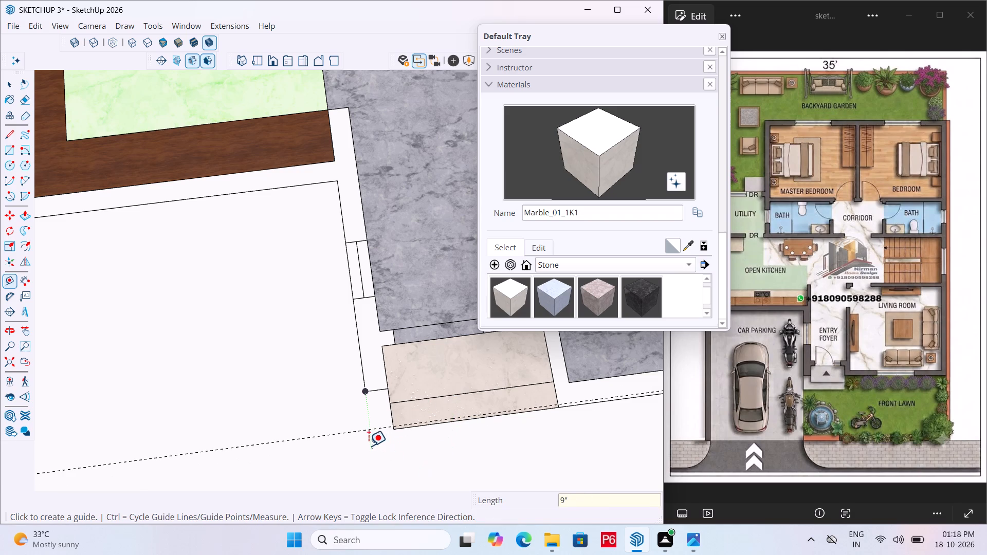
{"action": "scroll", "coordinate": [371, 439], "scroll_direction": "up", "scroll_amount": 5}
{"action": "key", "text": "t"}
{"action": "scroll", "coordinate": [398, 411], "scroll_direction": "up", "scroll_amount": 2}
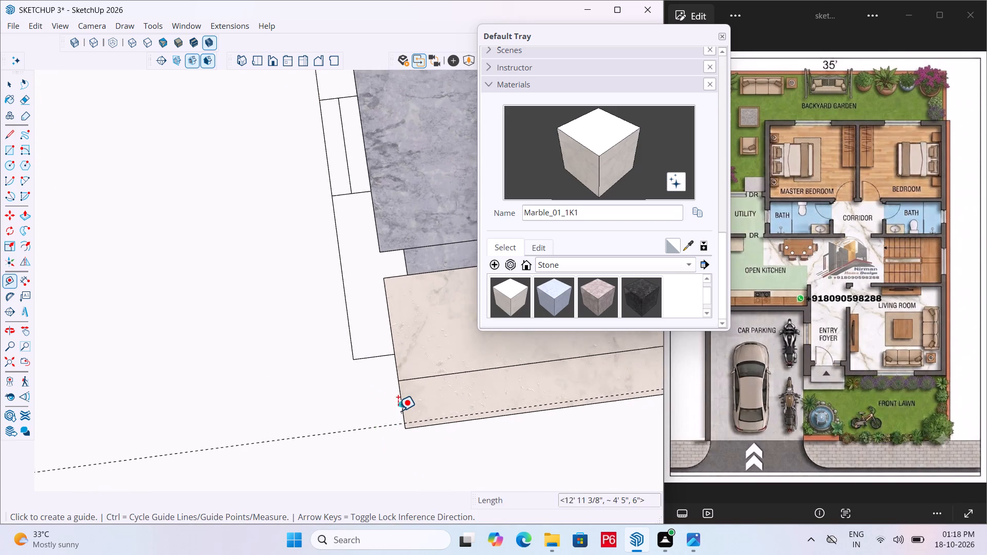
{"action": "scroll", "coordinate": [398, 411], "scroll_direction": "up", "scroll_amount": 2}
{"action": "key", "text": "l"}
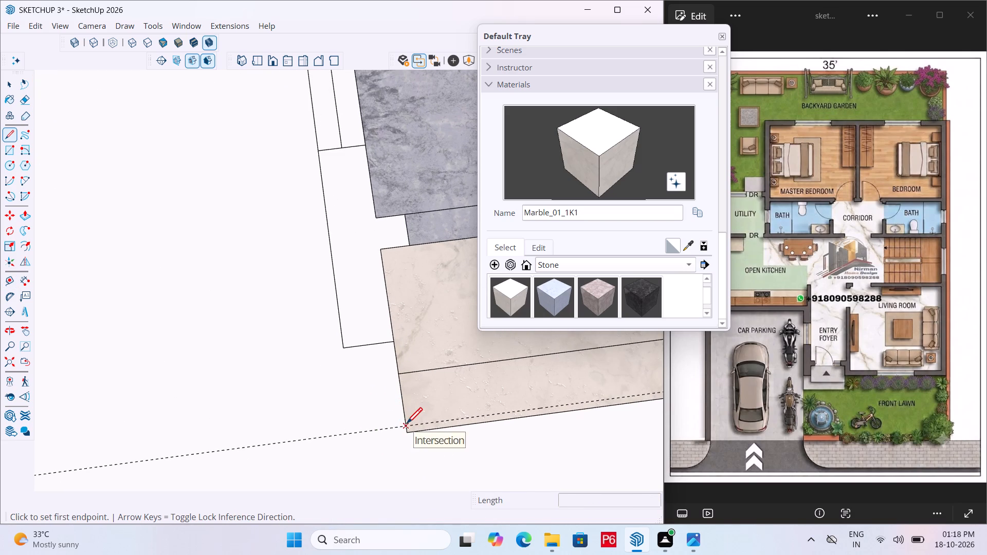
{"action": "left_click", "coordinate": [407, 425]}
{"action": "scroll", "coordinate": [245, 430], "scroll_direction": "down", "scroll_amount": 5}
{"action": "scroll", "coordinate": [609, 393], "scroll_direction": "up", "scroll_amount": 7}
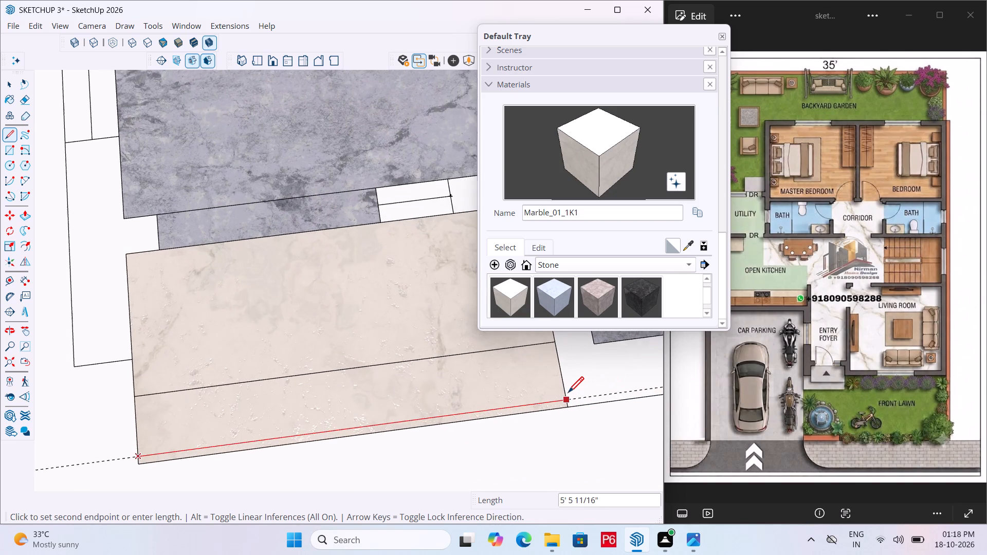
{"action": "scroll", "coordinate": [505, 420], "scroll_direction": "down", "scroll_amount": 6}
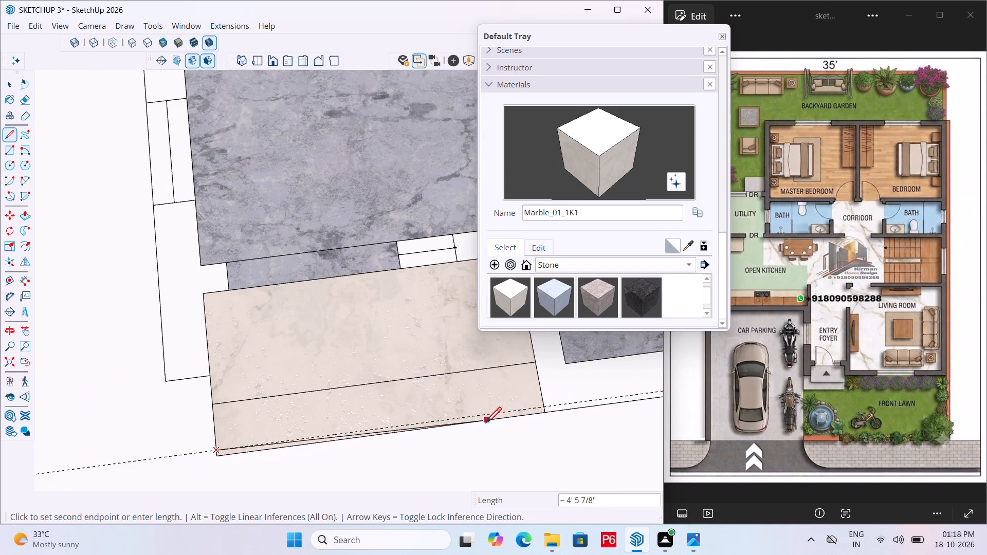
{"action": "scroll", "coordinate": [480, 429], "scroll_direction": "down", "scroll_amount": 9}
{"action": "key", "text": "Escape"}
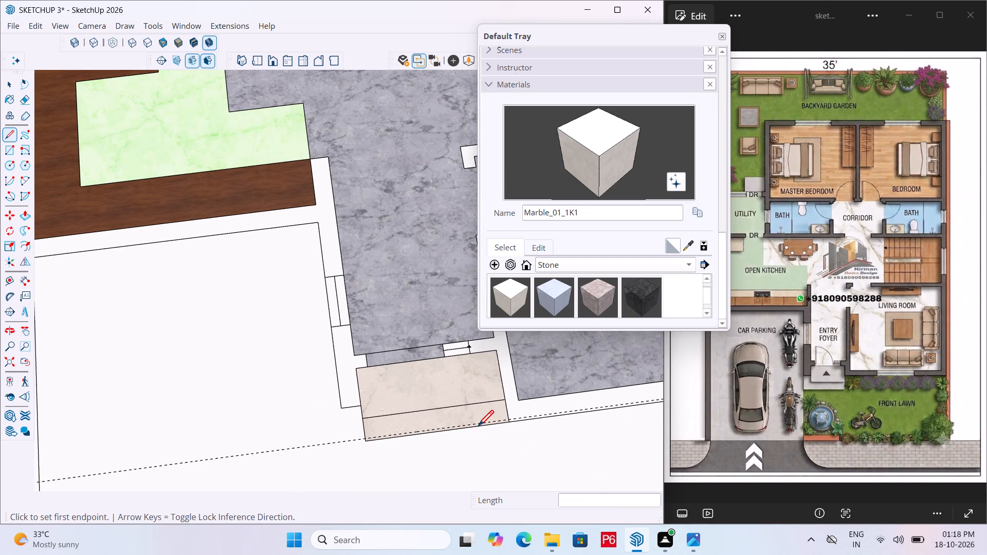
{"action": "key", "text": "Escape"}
Undo the porch guide, the floor's dividing line and the trimming of the parking-side wall, back to the undivided porch floor.
{"action": "key", "text": "space"}
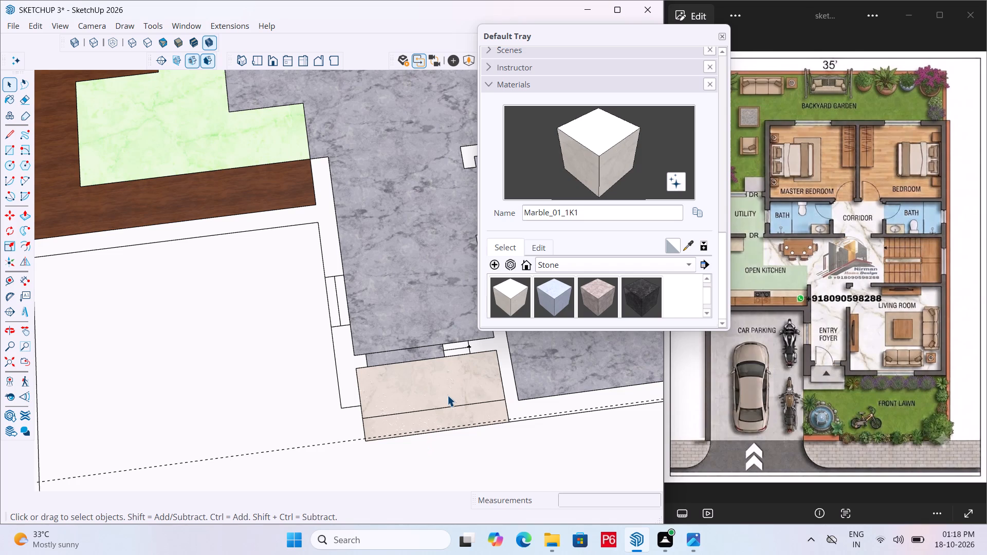
{"action": "key", "text": "ctrl+z"}
{"action": "key", "text": "ctrl+z"}
{"action": "key", "text": "ctrl+z"}
{"action": "key", "text": "ctrl+z"}
{"action": "key", "text": "ctrl+z"}
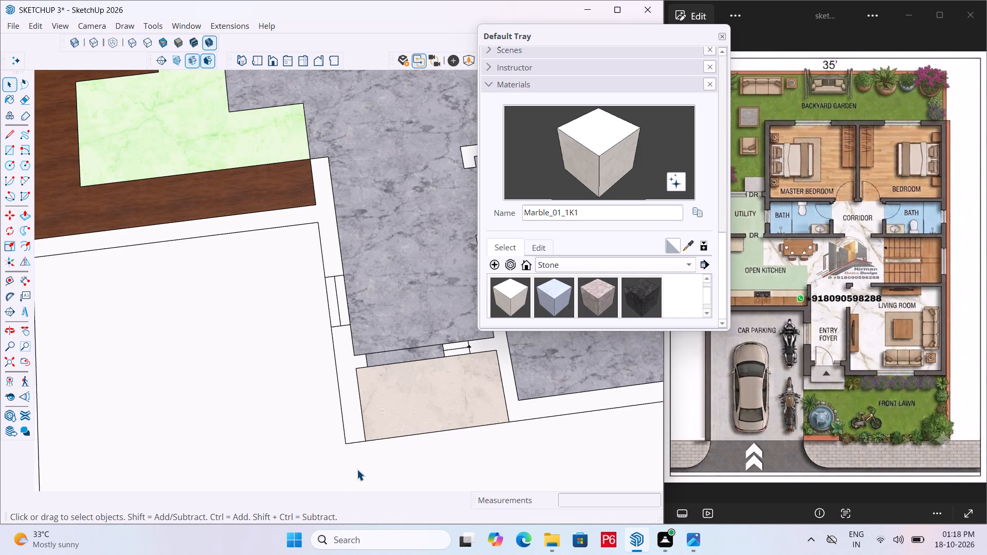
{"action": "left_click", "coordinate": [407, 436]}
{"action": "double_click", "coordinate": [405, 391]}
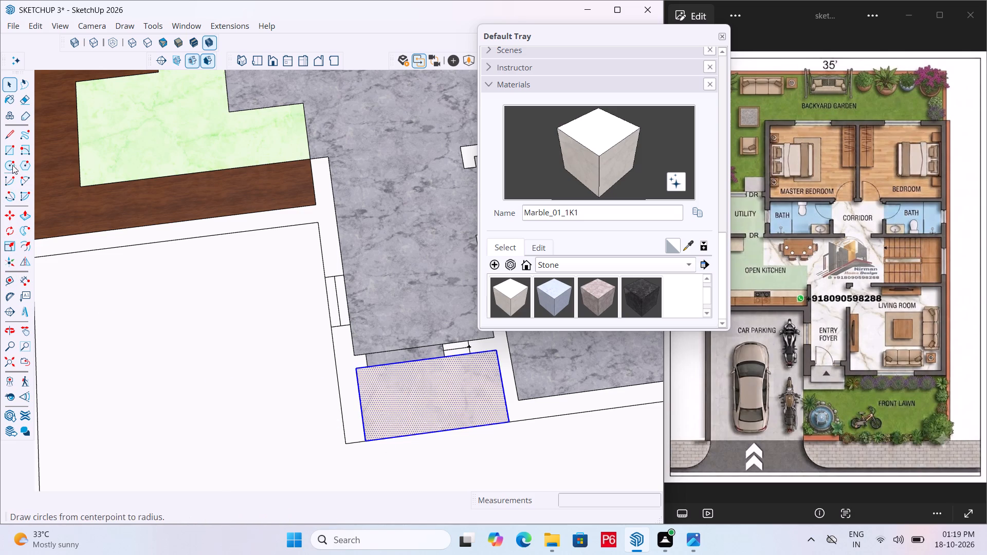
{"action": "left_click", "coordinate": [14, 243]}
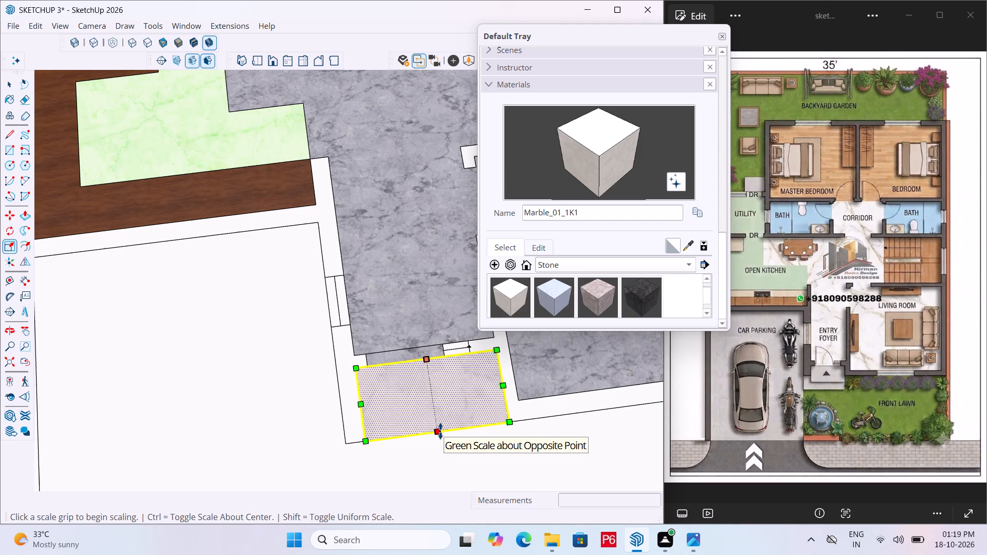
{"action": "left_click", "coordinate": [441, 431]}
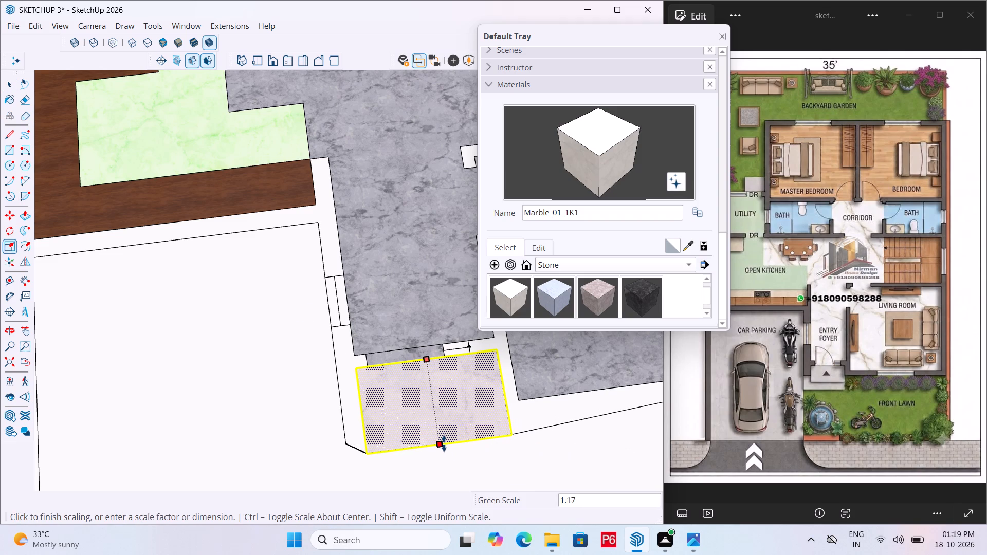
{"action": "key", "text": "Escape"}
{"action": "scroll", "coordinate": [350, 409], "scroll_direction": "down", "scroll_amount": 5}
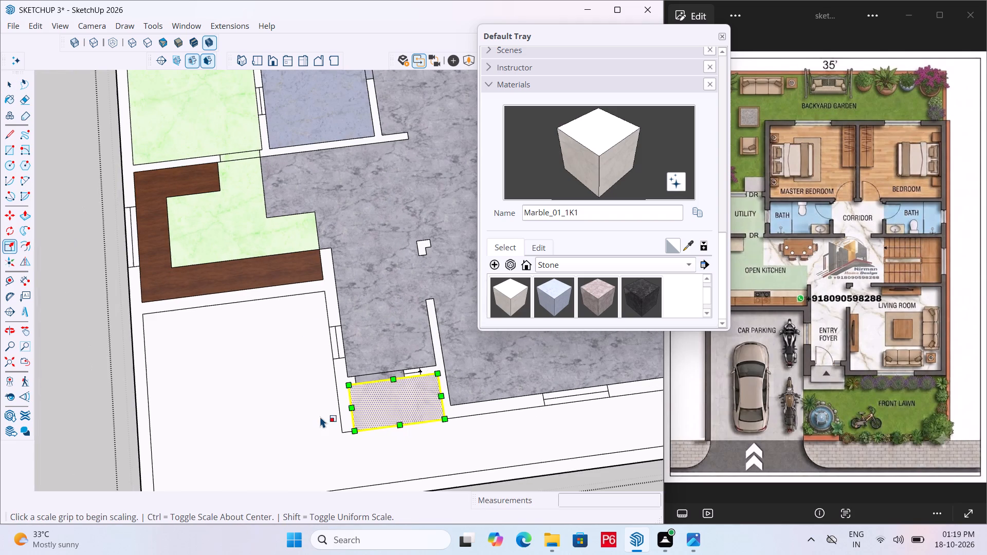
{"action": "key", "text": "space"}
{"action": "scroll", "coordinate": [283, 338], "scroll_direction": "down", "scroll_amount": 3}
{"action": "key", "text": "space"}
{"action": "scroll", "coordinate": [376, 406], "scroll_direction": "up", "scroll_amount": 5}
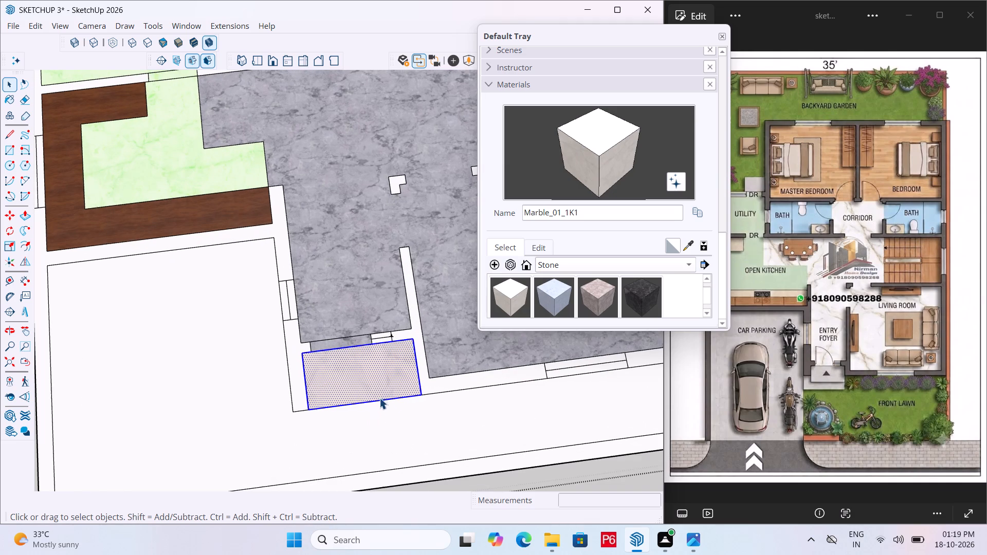
Group the entrance porch floor face together with its edges.
{"action": "right_click", "coordinate": [378, 376]}
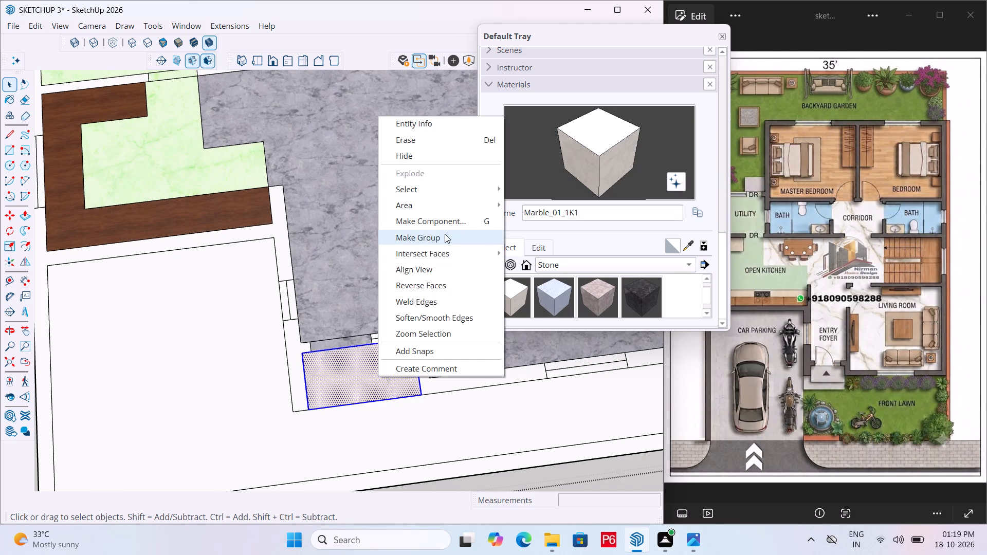
{"action": "left_click", "coordinate": [445, 234]}
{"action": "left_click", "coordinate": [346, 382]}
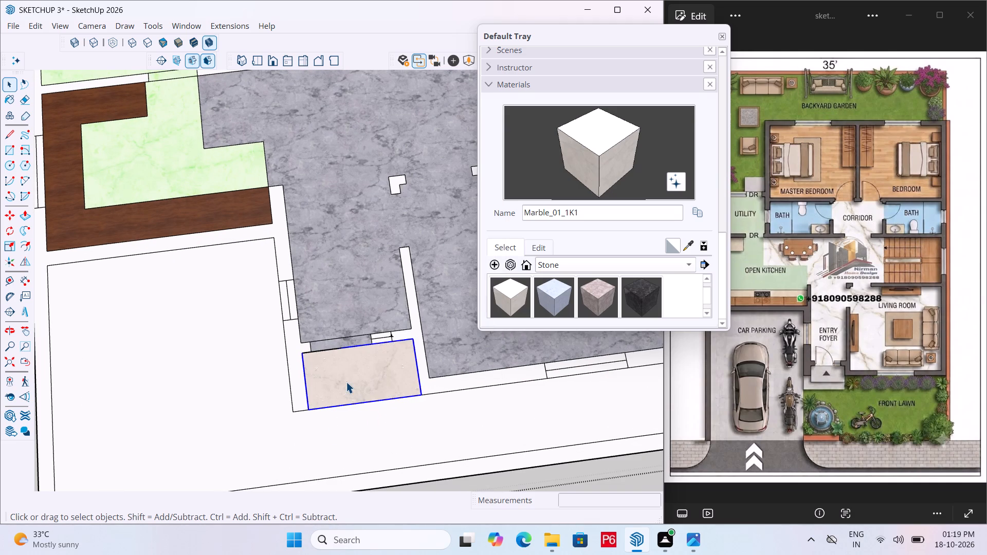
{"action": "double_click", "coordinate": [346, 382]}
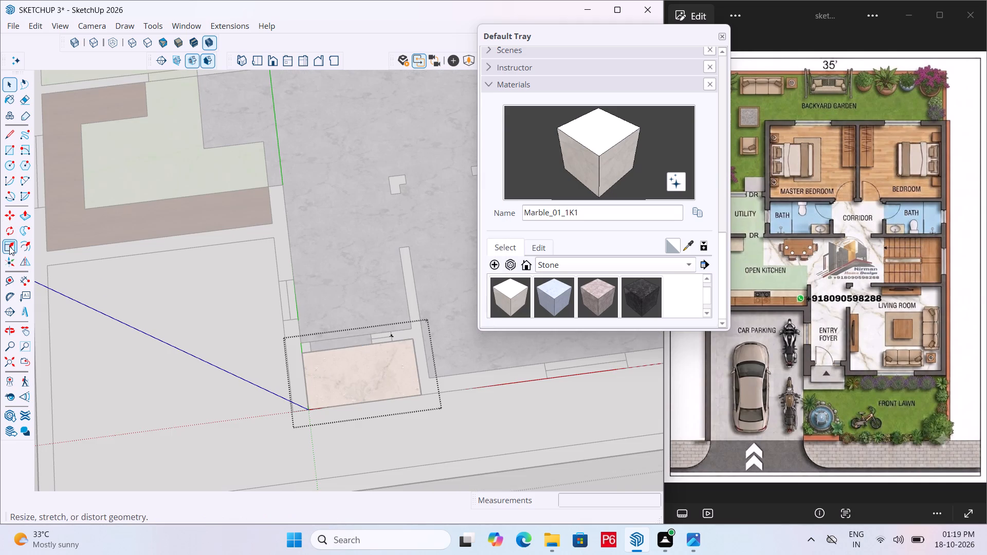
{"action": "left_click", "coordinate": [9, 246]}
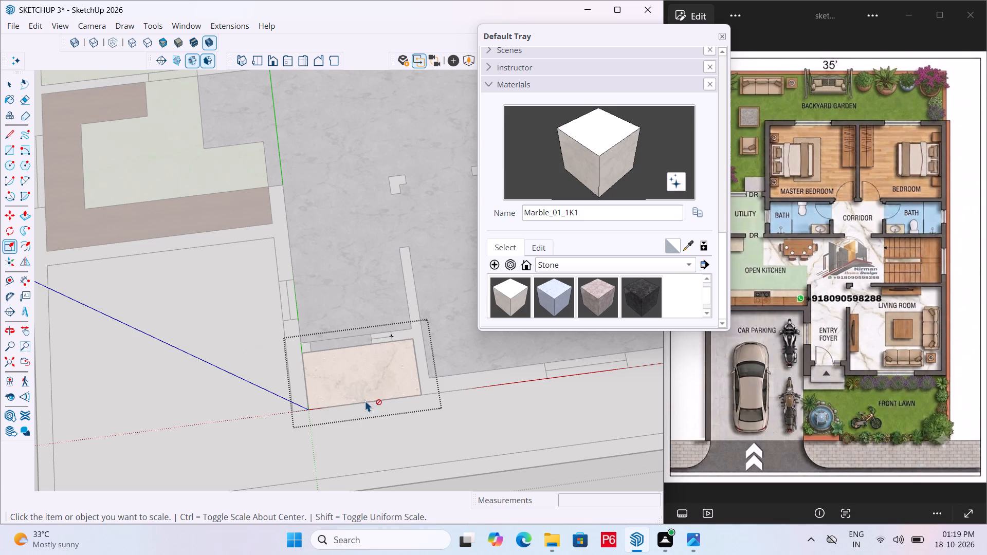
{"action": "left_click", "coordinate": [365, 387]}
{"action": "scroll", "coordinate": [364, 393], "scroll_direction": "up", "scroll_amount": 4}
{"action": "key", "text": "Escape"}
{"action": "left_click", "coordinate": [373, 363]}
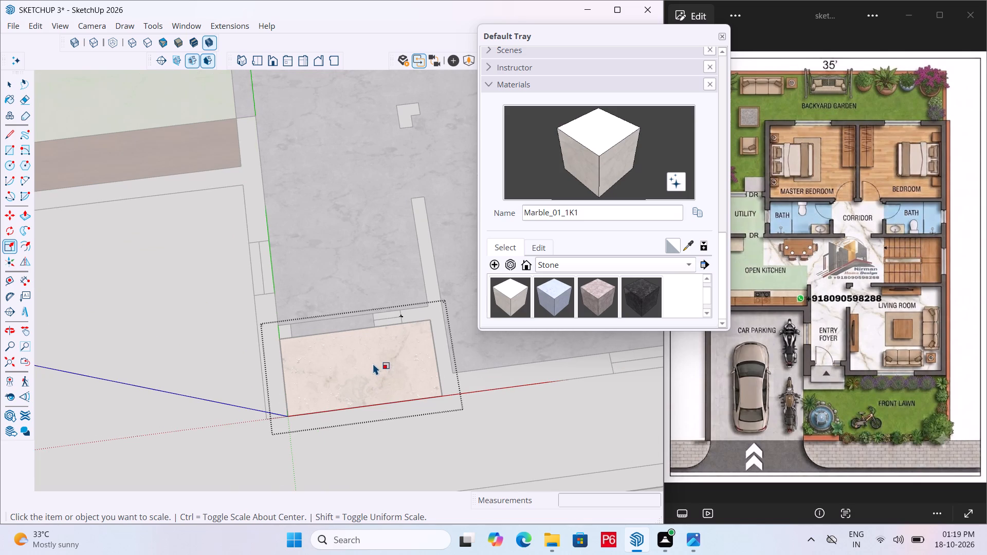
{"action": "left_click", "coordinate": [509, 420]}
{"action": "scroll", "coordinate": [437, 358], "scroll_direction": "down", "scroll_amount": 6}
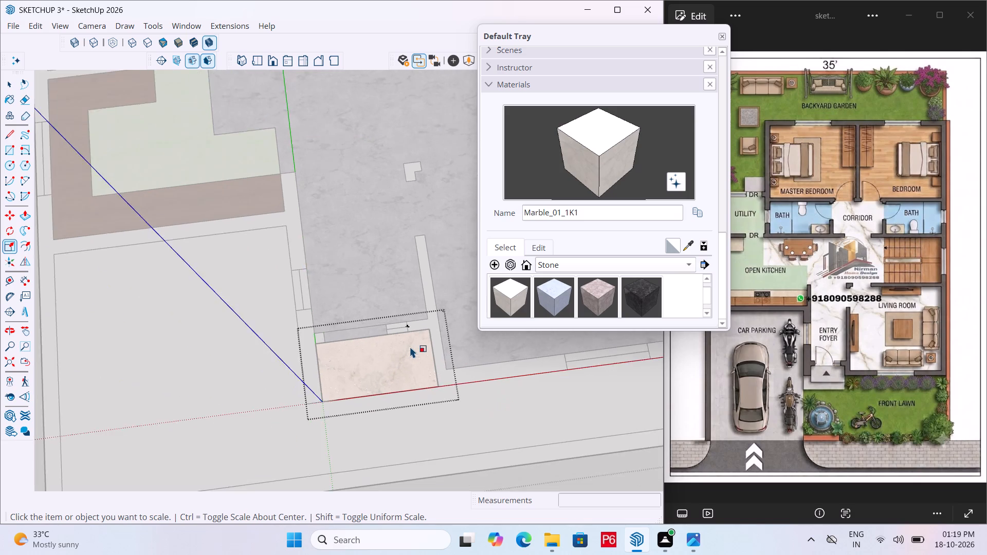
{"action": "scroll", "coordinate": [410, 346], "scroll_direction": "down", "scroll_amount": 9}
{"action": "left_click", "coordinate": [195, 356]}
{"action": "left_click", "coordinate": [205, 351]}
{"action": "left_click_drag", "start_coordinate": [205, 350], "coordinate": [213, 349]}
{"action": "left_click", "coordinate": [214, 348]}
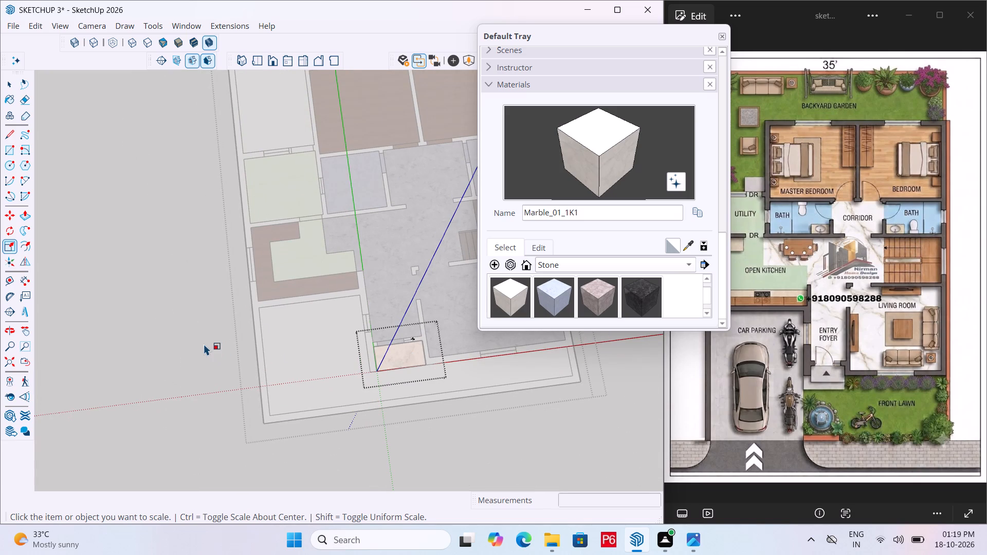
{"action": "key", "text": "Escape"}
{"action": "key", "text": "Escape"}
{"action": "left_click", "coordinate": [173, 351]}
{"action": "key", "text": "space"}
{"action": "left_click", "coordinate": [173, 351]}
Scale the porch floor group outward past the front wall line on the green axis by about 1.23, and again by about 1.04.
{"action": "scroll", "coordinate": [496, 364], "scroll_direction": "up", "scroll_amount": 9}
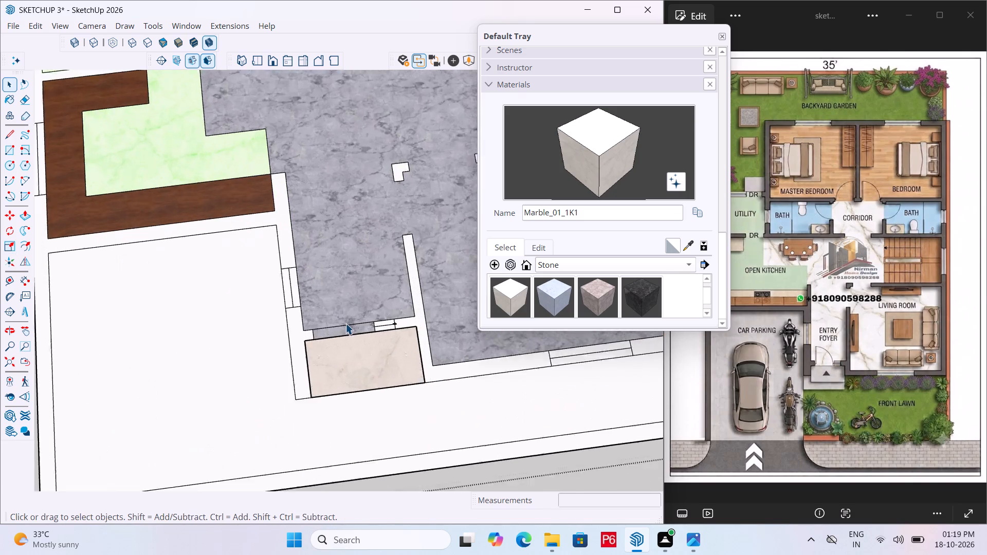
{"action": "scroll", "coordinate": [345, 323], "scroll_direction": "up", "scroll_amount": 5}
{"action": "left_click", "coordinate": [364, 371]}
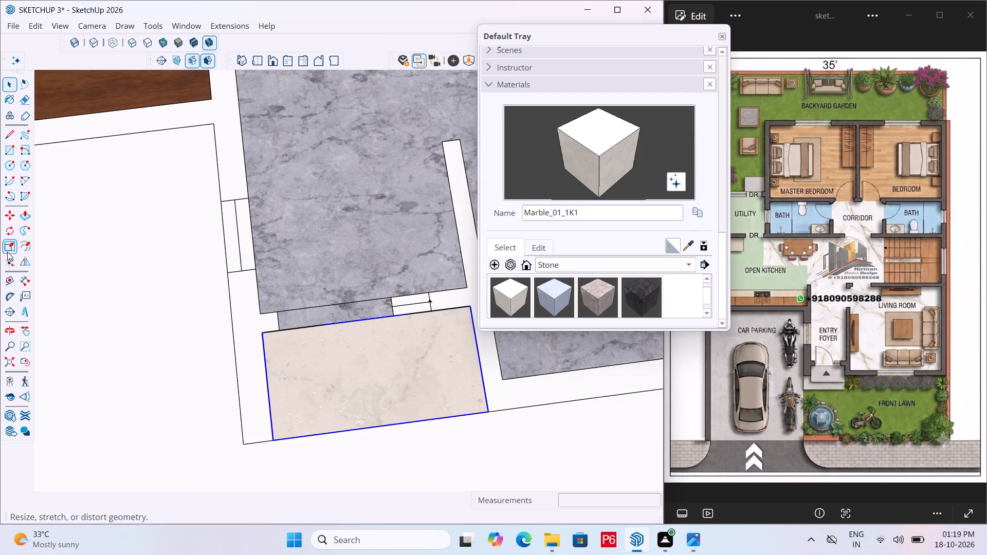
{"action": "left_click", "coordinate": [9, 246]}
{"action": "left_click", "coordinate": [380, 424]}
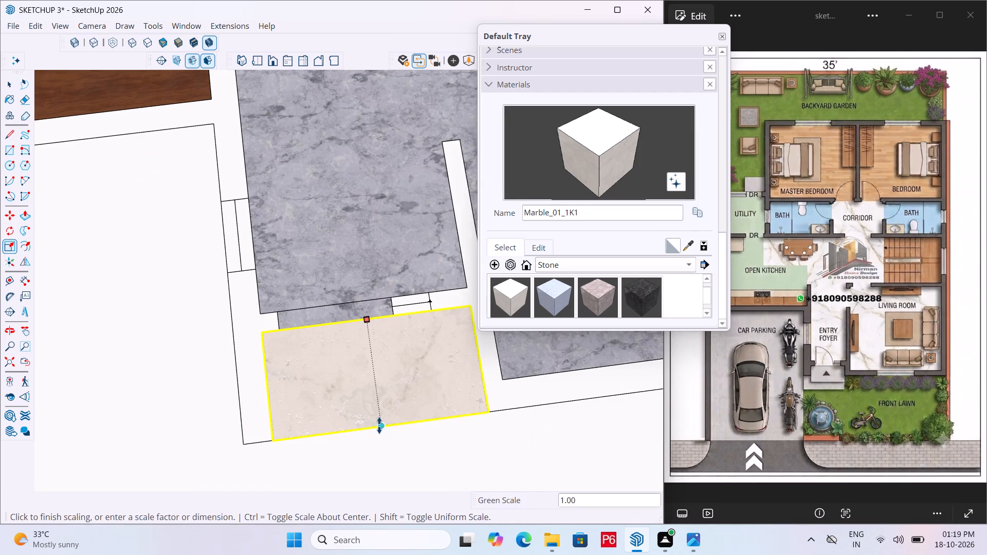
{"action": "left_click", "coordinate": [388, 451]}
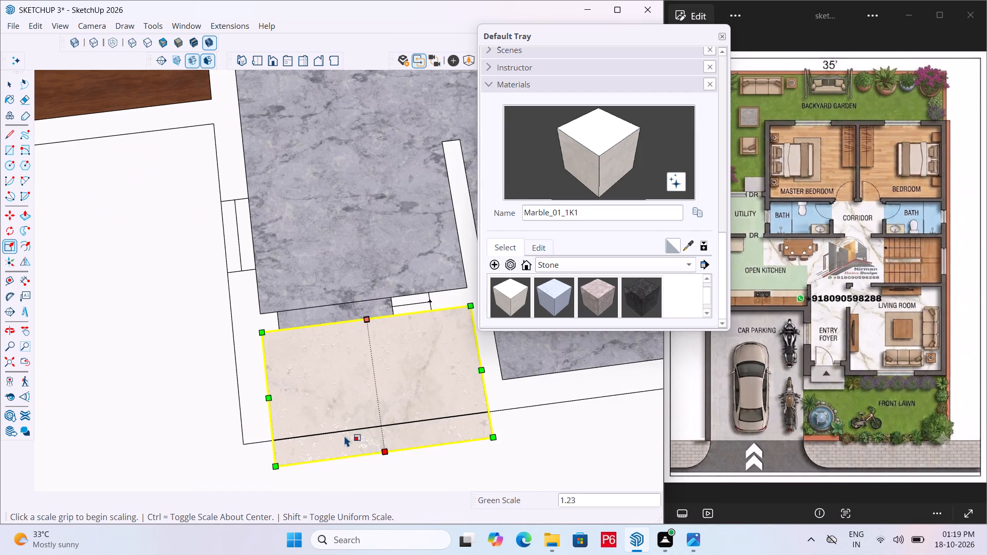
{"action": "left_click", "coordinate": [387, 451]}
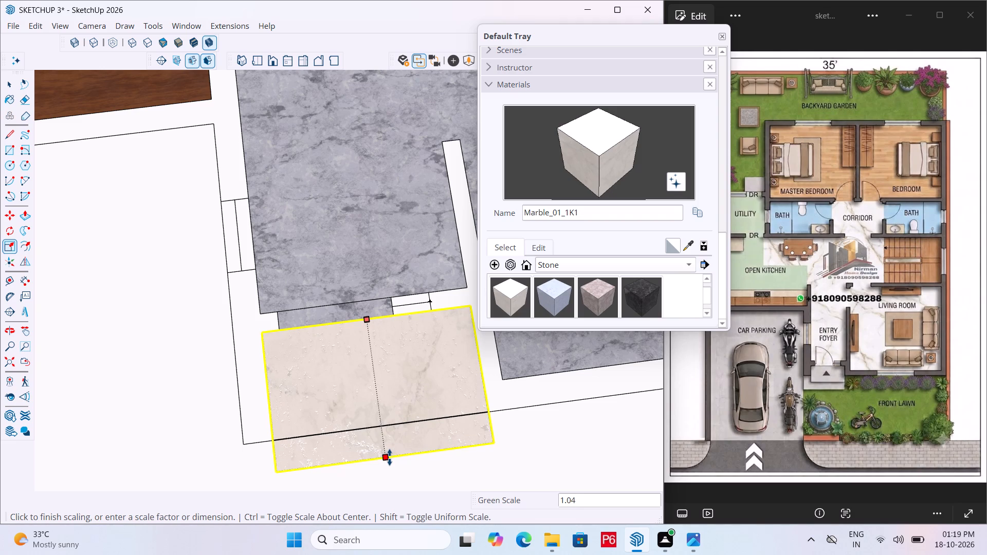
{"action": "left_click", "coordinate": [390, 457]}
{"action": "key", "text": "Escape"}
{"action": "scroll", "coordinate": [367, 402], "scroll_direction": "down", "scroll_amount": 2}
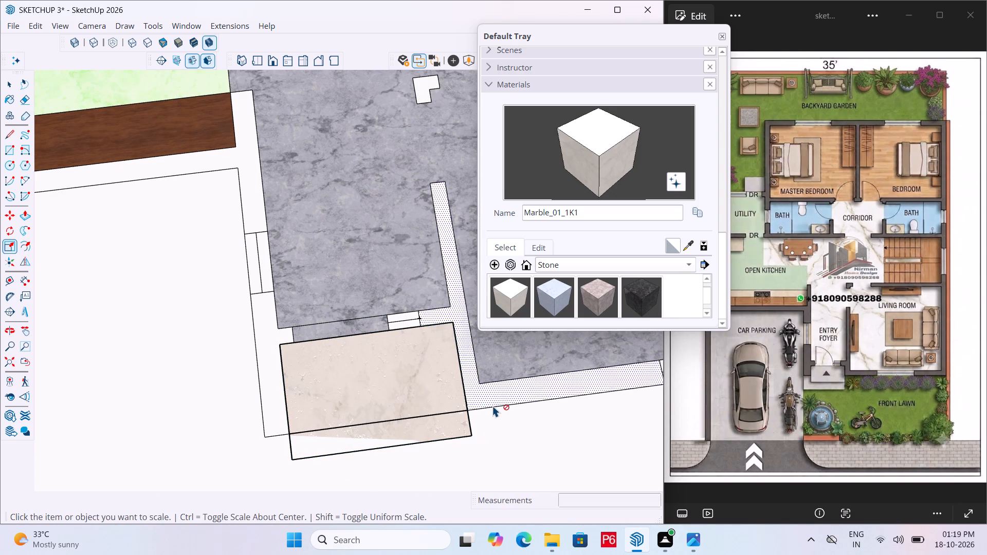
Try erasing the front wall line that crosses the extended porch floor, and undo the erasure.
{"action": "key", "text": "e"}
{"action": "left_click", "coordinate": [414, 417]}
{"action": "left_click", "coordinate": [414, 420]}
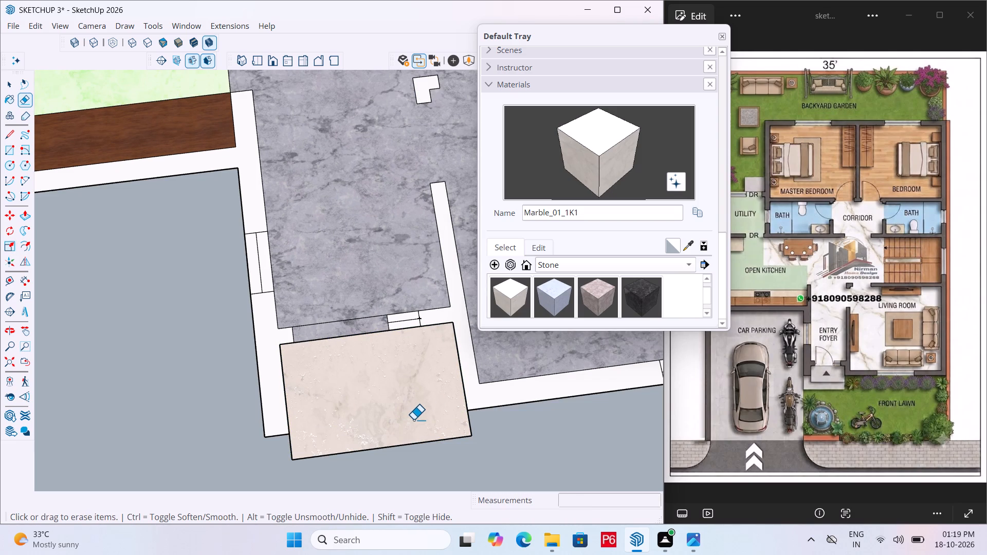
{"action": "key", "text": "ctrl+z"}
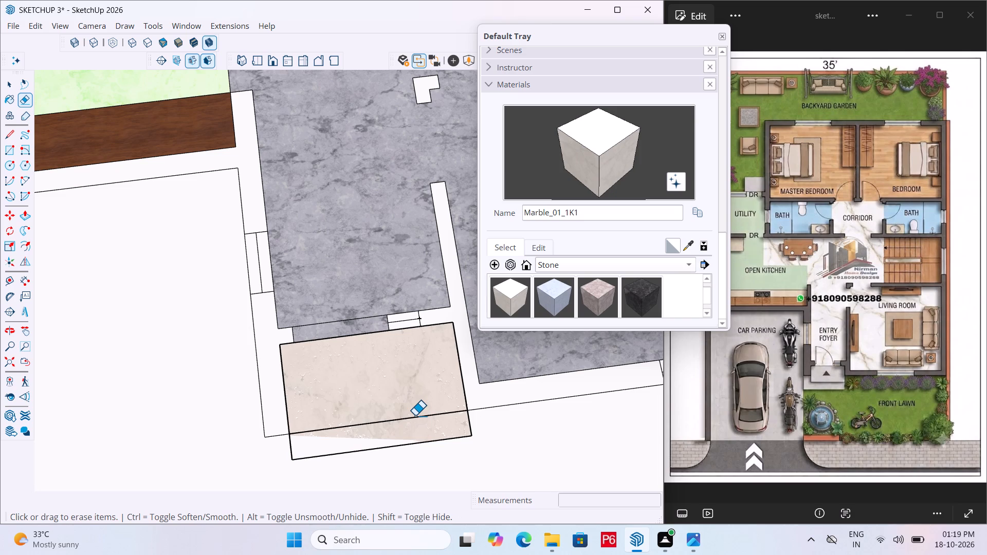
Draw lines about 2' 9" long along both sides of the porch, between the front wall line and the porch's inner corners.
{"action": "key", "text": "l"}
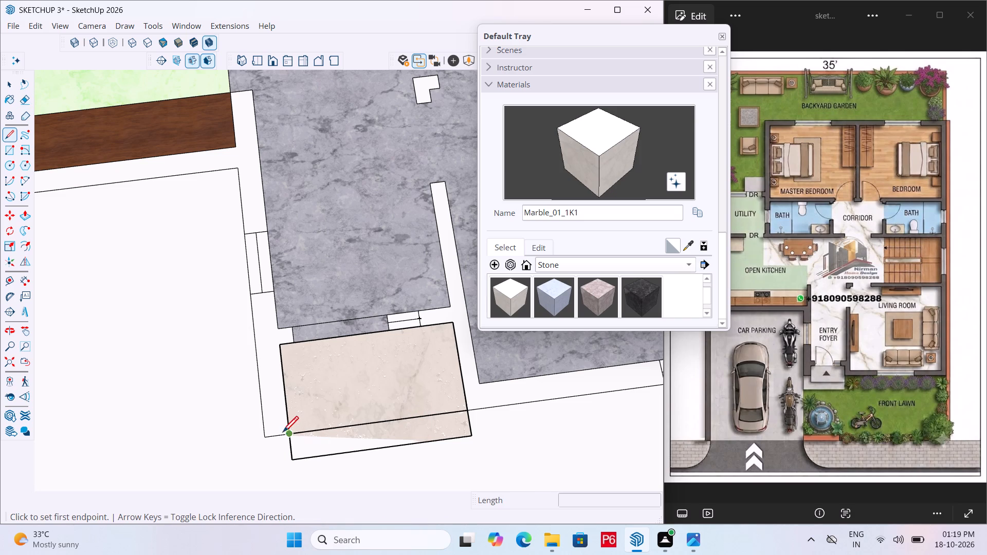
{"action": "left_click", "coordinate": [286, 435]}
{"action": "left_click", "coordinate": [277, 348]}
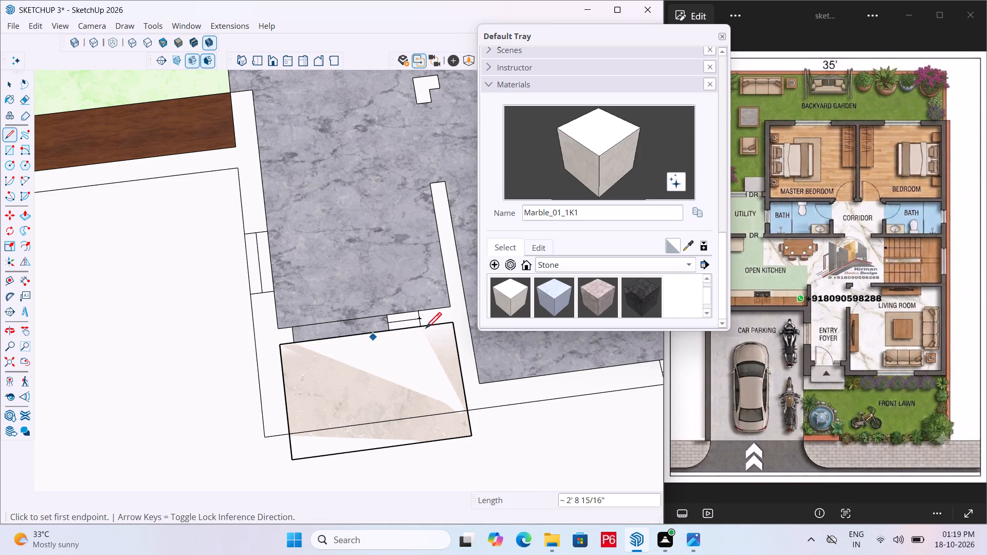
{"action": "left_click", "coordinate": [452, 326]}
{"action": "left_click", "coordinate": [467, 413]}
{"action": "key", "text": "Escape"}
Erase the front wall line segment crossing the extended porch floor.
{"action": "key", "text": "e"}
{"action": "left_click_drag", "start_coordinate": [369, 411], "coordinate": [370, 425]}
{"action": "scroll", "coordinate": [362, 412], "scroll_direction": "down", "scroll_amount": 6}
{"action": "scroll", "coordinate": [335, 347], "scroll_direction": "down", "scroll_amount": 5}
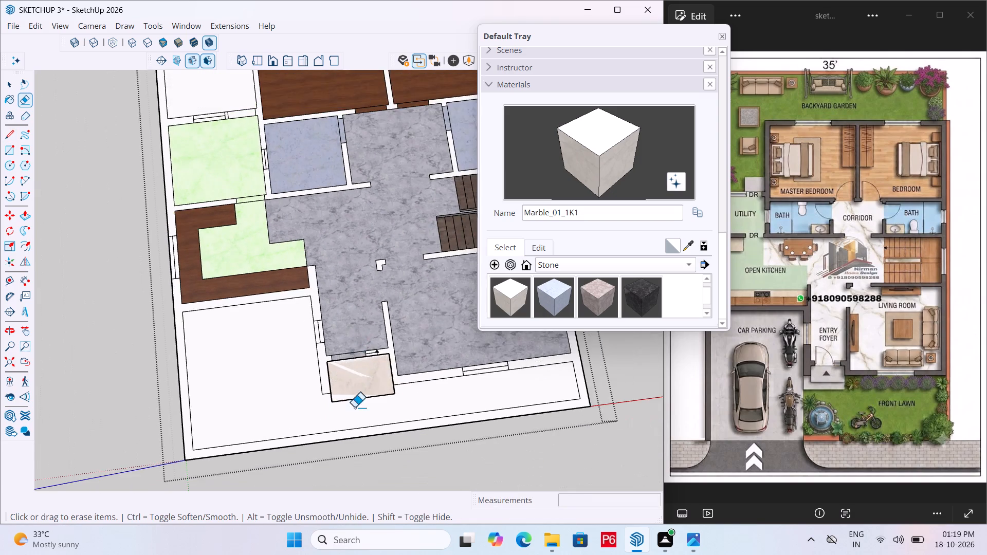
{"action": "scroll", "coordinate": [355, 430], "scroll_direction": "up", "scroll_amount": 5}
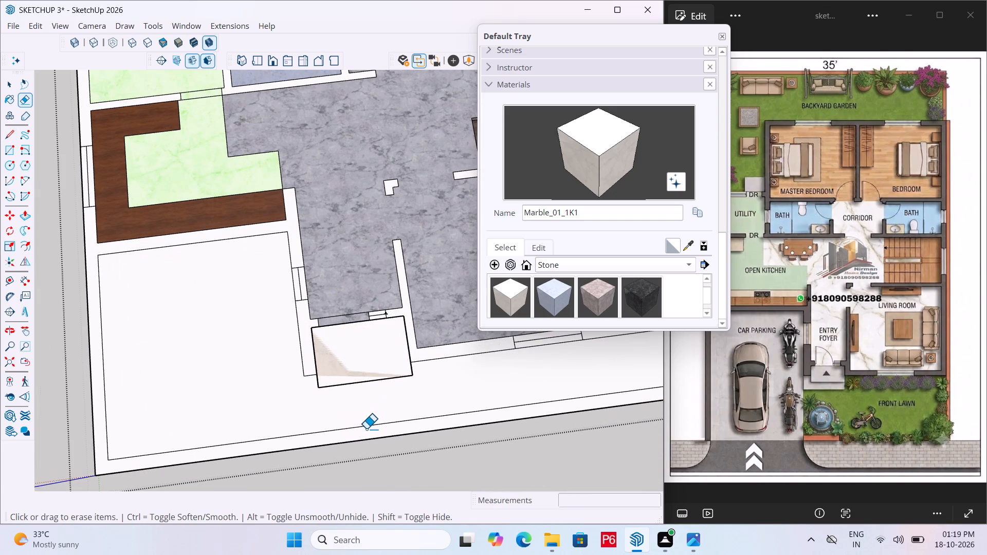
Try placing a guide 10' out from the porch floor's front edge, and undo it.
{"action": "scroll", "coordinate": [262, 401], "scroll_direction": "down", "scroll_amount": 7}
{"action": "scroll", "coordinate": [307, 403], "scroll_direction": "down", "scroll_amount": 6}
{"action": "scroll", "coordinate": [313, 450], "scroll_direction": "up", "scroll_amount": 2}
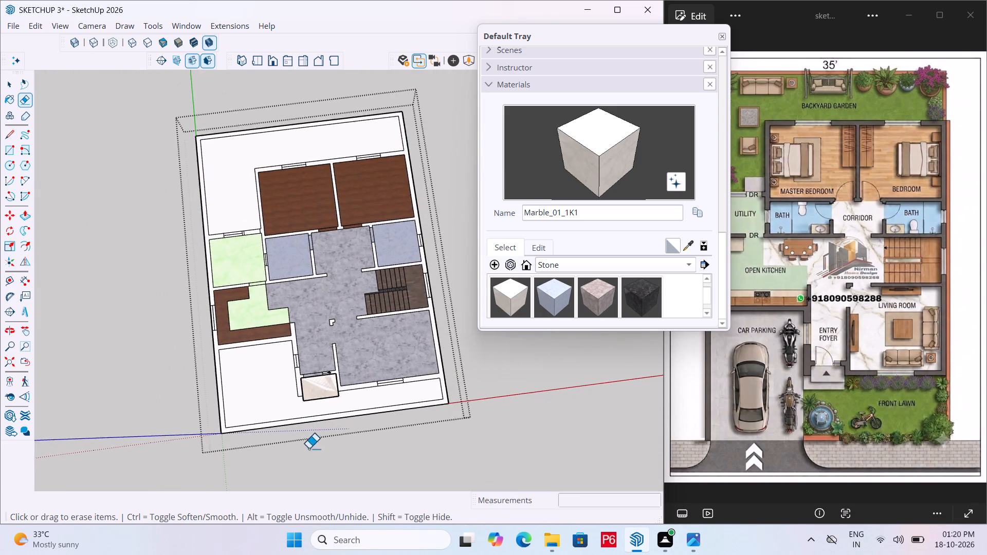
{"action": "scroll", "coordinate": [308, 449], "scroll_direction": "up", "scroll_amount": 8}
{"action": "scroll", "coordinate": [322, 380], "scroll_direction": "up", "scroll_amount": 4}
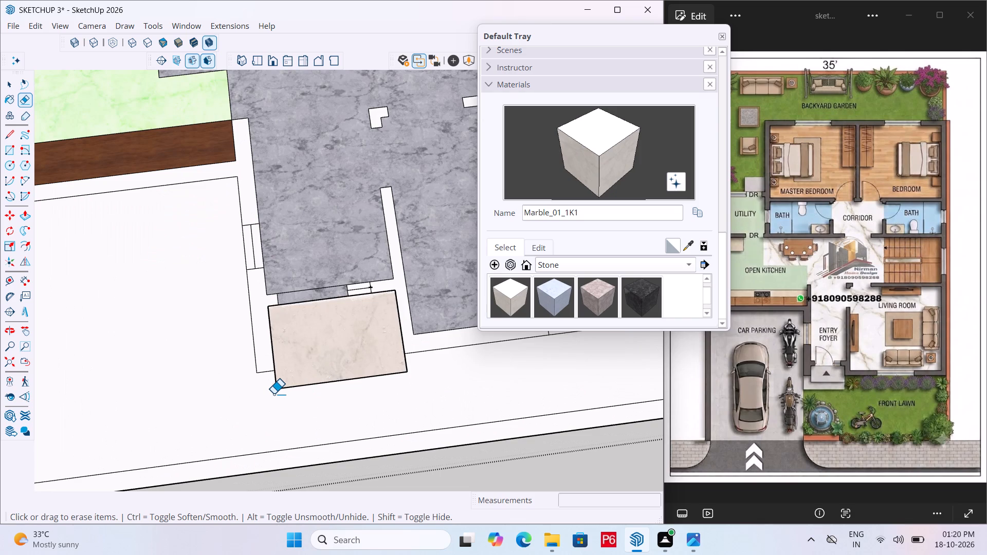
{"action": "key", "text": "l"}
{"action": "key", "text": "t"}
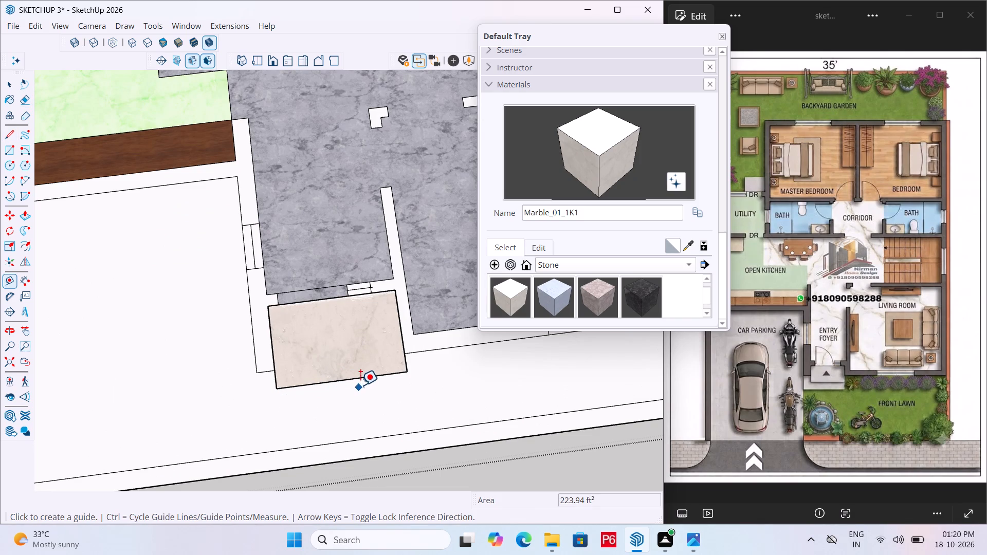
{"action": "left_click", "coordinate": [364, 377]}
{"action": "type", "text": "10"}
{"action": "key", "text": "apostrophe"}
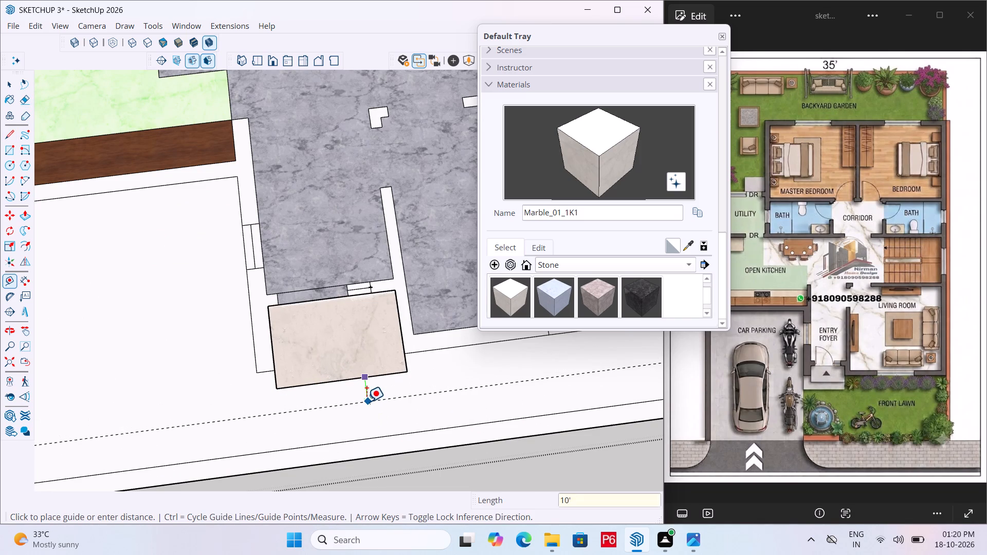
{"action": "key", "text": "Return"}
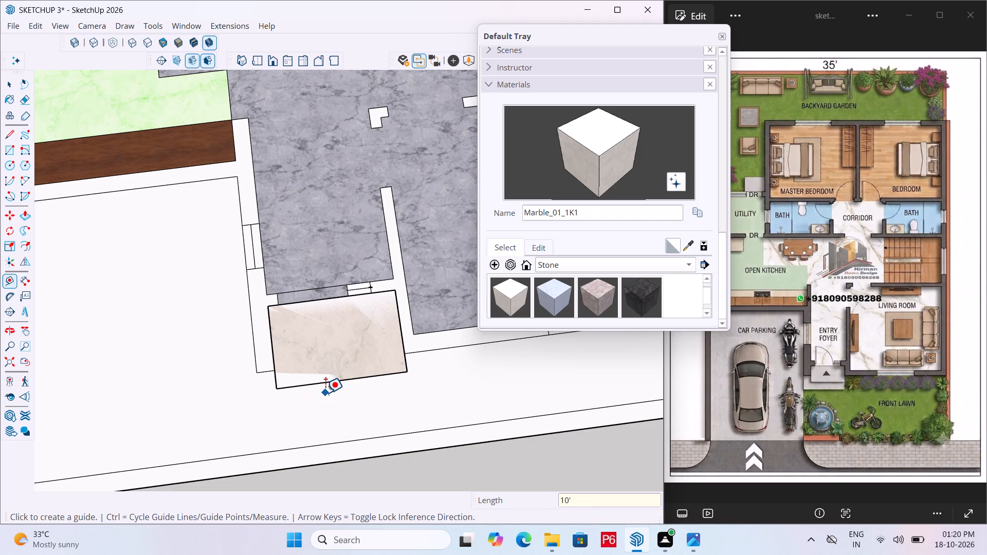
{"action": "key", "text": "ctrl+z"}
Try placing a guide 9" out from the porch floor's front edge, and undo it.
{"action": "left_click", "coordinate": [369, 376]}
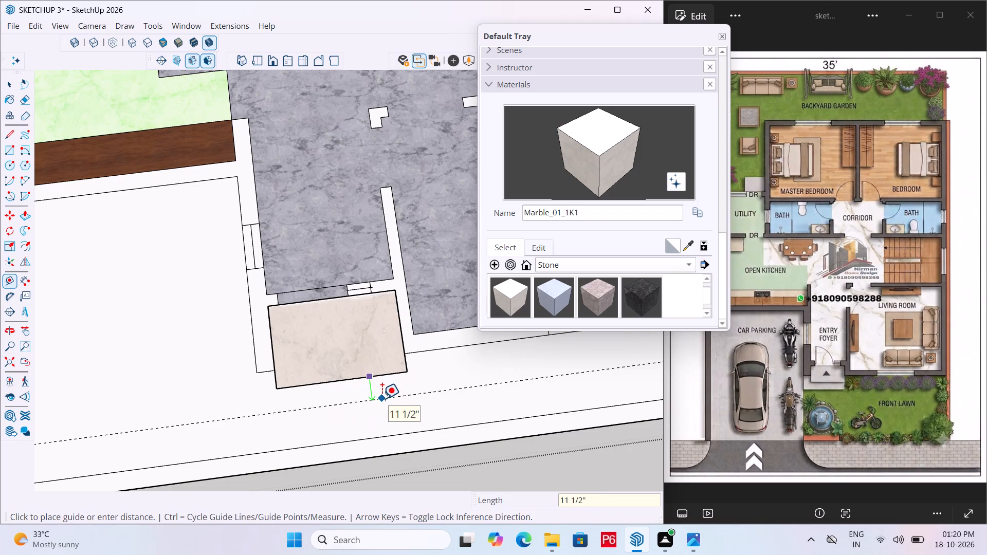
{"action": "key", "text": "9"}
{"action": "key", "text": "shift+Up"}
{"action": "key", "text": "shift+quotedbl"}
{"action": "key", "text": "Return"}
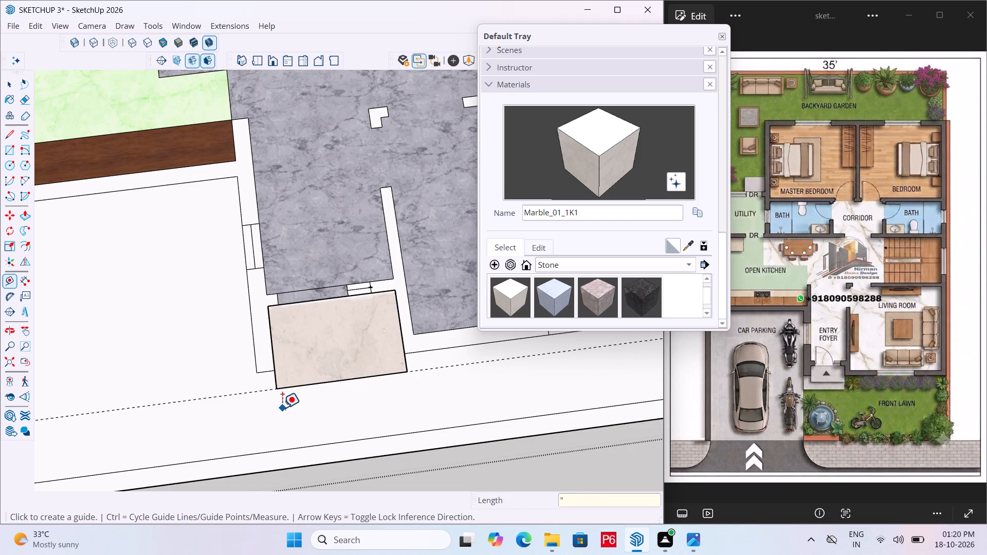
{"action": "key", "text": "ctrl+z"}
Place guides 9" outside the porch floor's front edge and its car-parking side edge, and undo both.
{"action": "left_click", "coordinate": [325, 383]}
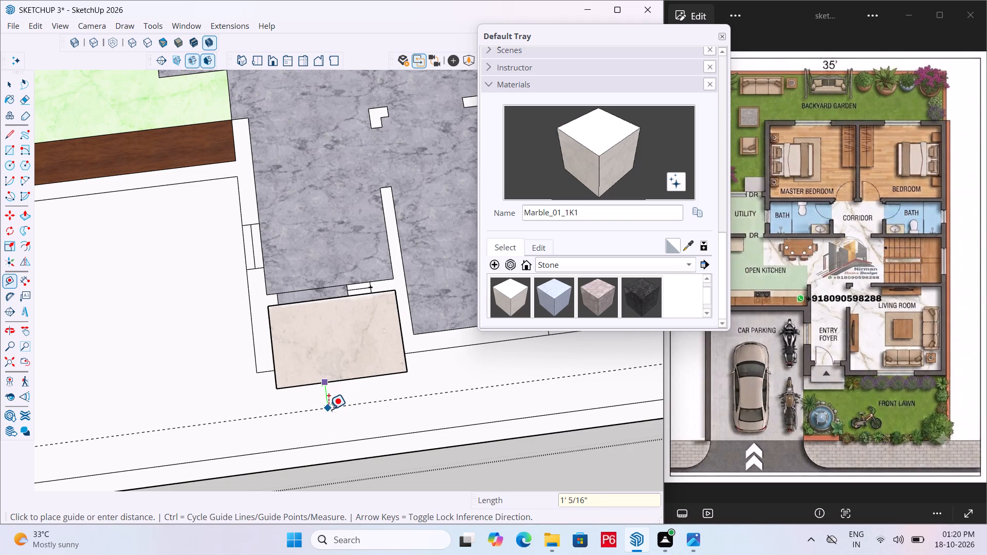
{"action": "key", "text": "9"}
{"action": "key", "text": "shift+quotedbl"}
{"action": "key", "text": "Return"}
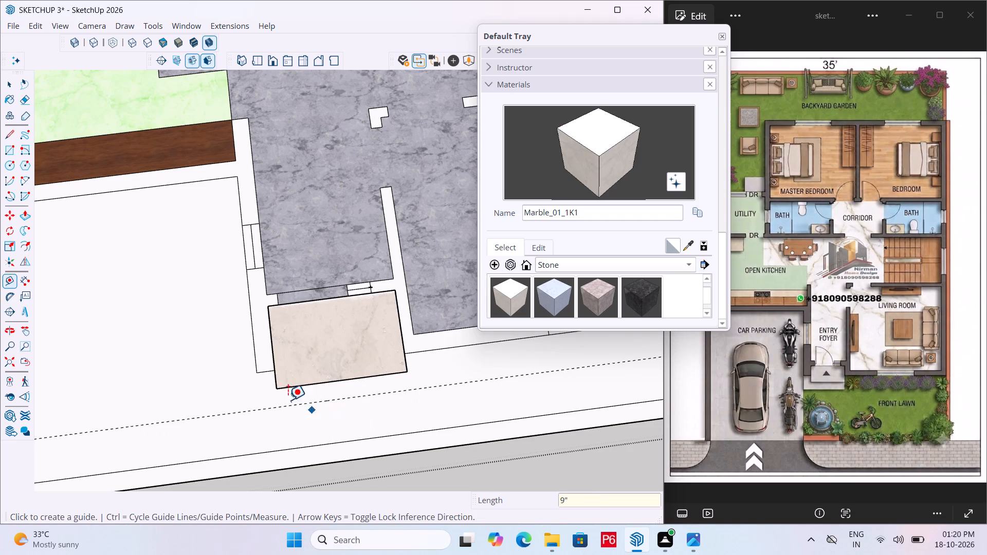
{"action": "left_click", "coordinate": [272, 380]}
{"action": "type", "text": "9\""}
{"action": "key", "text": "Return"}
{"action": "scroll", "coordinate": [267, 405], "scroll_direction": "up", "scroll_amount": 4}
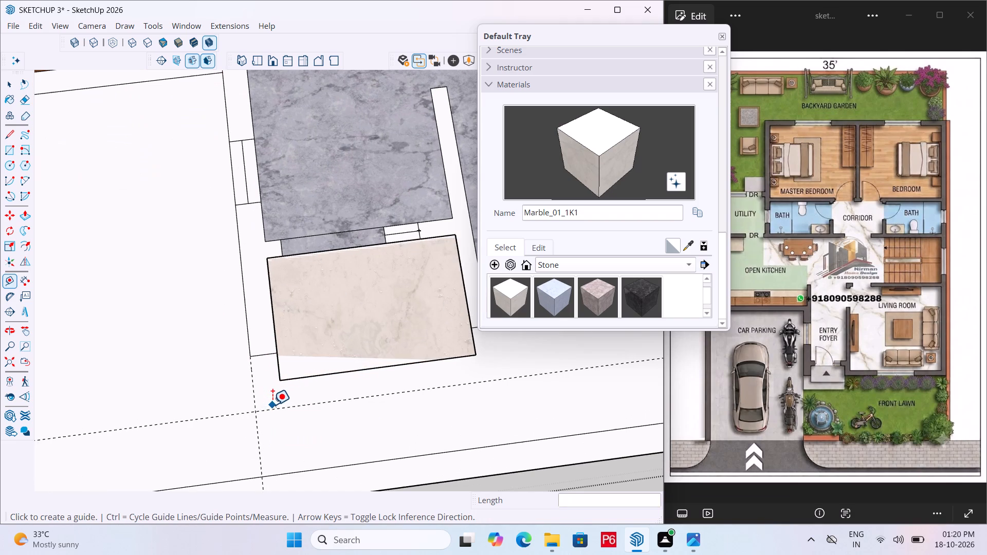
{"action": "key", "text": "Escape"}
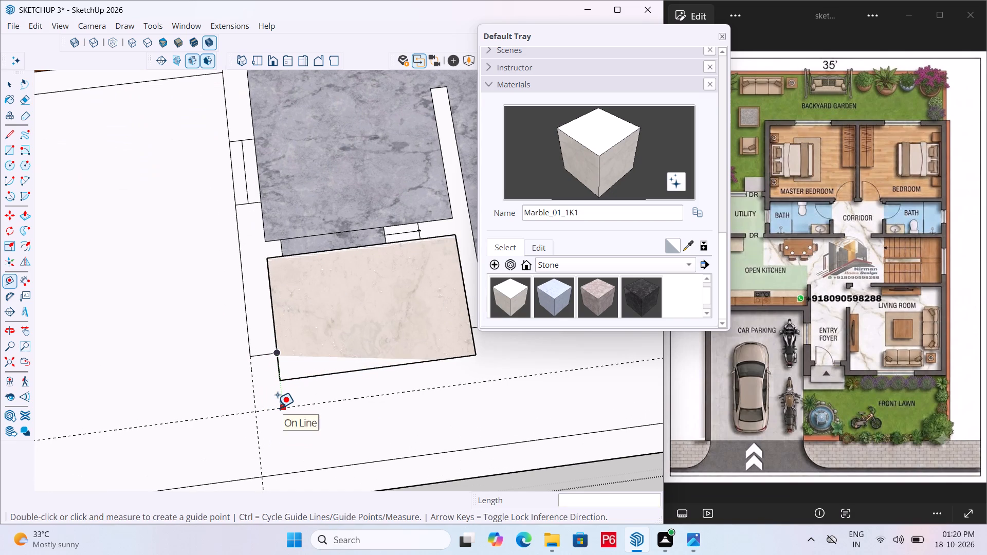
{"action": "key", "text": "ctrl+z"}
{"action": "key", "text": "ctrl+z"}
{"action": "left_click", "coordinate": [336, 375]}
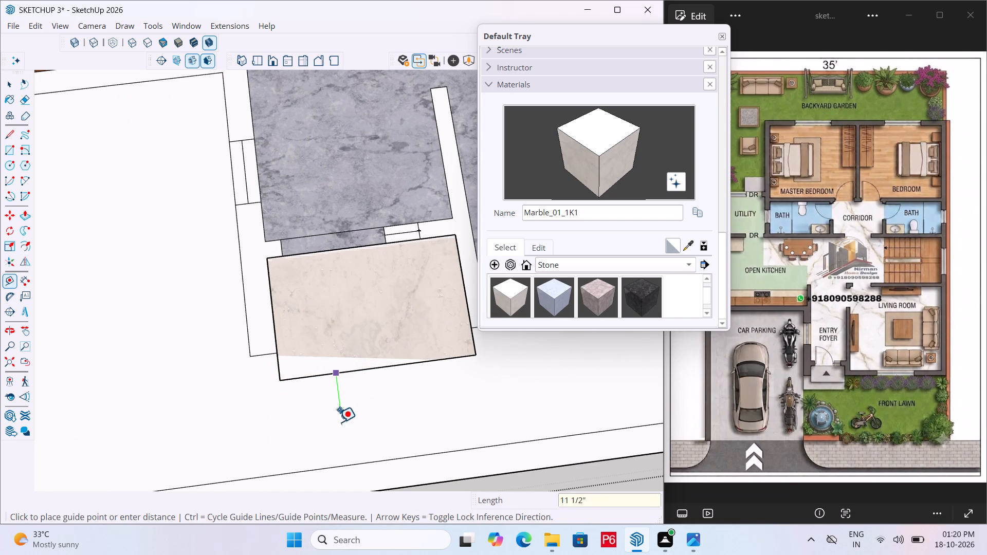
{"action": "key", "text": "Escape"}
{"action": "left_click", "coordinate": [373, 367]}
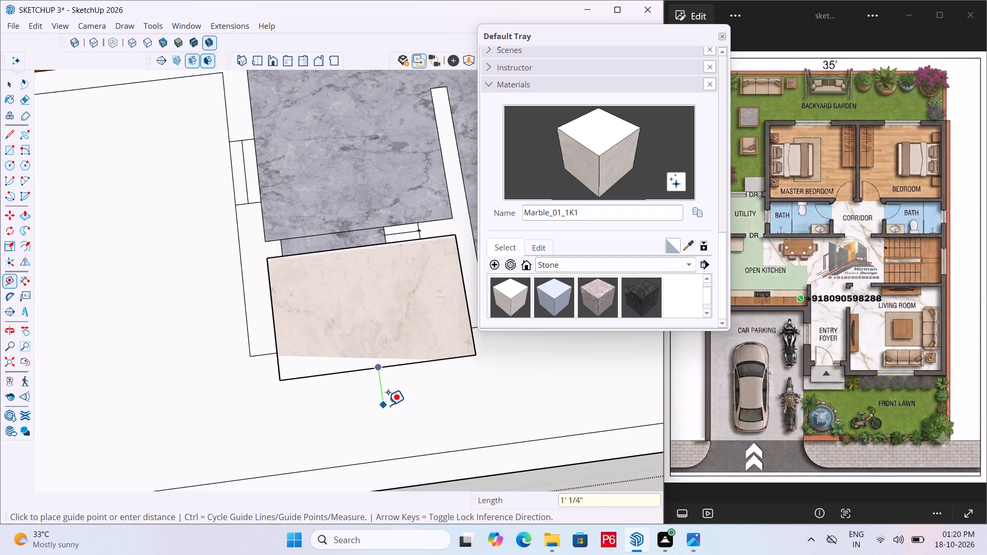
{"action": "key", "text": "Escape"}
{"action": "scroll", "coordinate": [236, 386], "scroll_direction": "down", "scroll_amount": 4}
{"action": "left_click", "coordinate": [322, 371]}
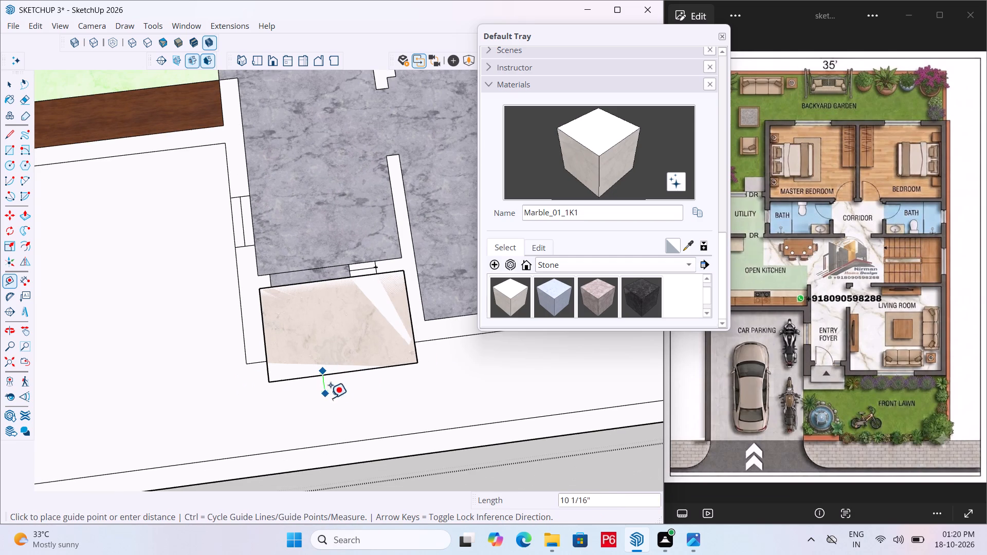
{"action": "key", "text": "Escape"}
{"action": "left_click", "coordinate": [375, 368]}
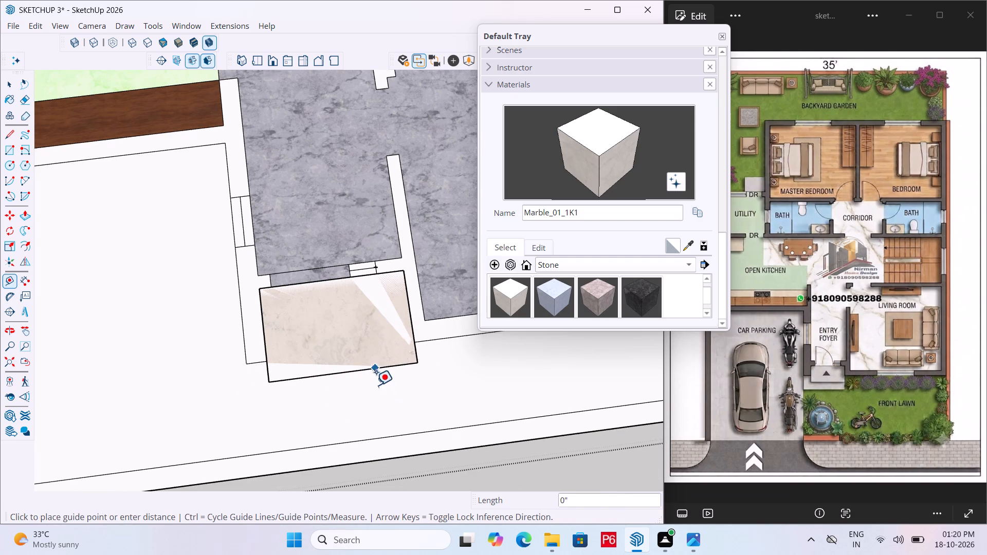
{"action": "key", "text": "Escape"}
Leave the open group and place a guide 8" out from the porch floor's front edge.
{"action": "scroll", "coordinate": [348, 384], "scroll_direction": "down", "scroll_amount": 6}
{"action": "key", "text": "space"}
{"action": "scroll", "coordinate": [286, 375], "scroll_direction": "down", "scroll_amount": 6}
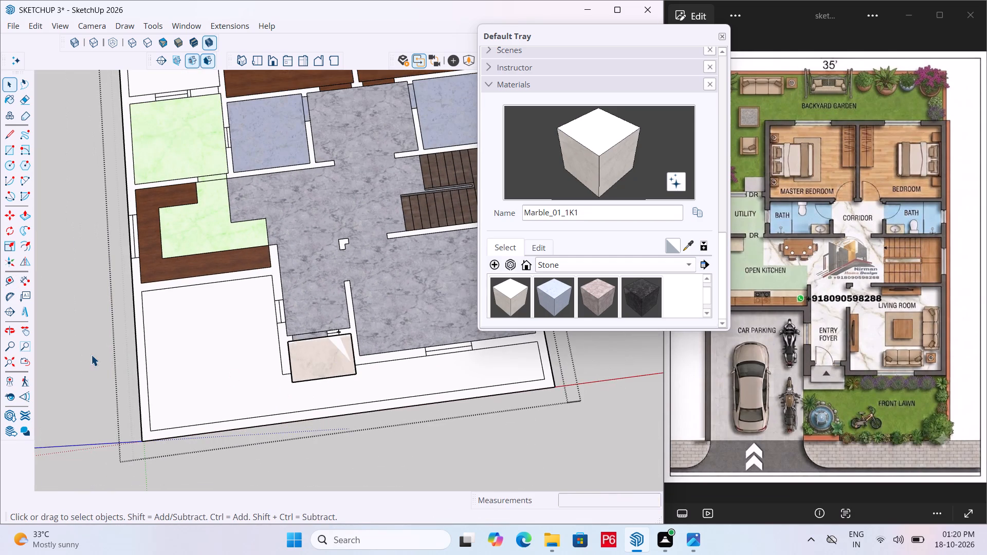
{"action": "double_click", "coordinate": [95, 347]}
{"action": "triple_click", "coordinate": [112, 347]}
{"action": "scroll", "coordinate": [286, 364], "scroll_direction": "up", "scroll_amount": 5}
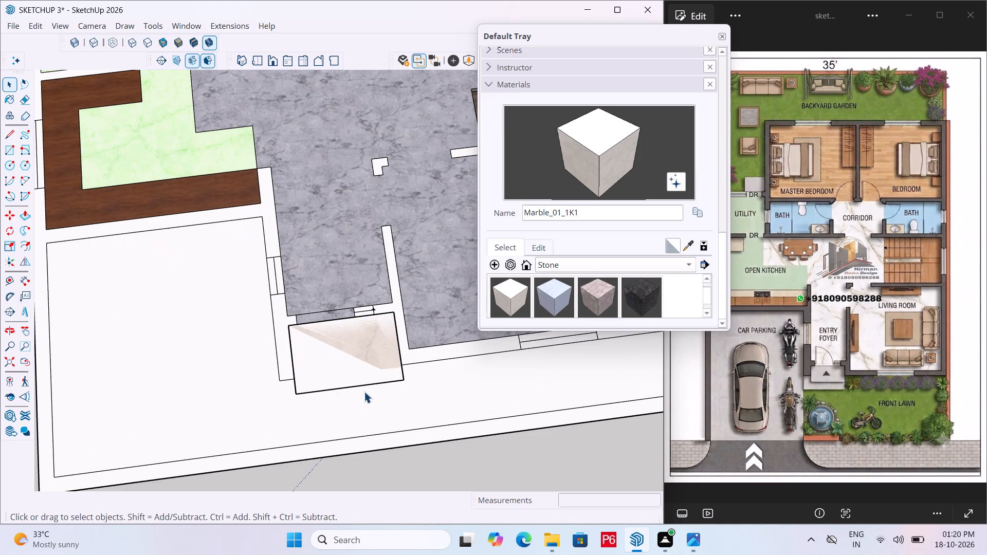
{"action": "key", "text": "t"}
{"action": "left_click", "coordinate": [378, 383]}
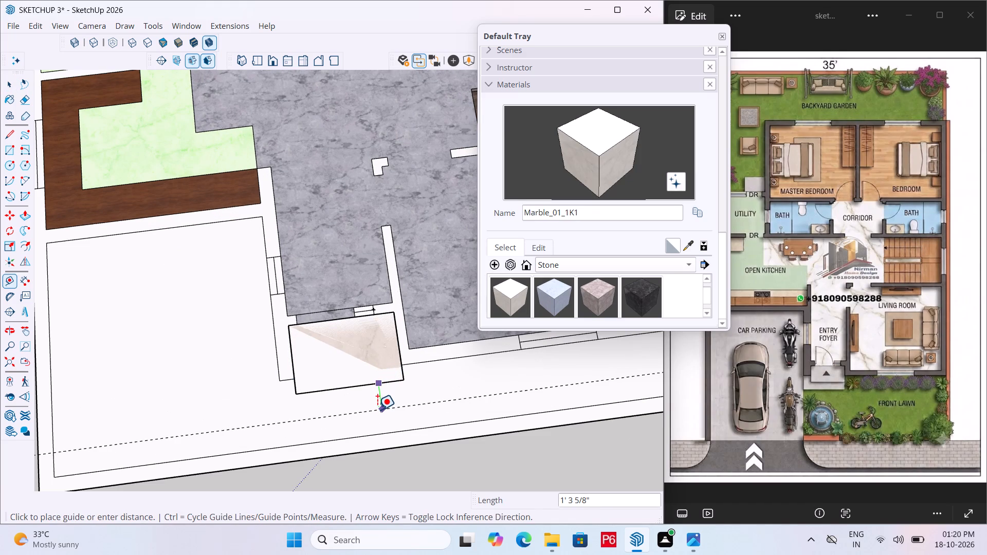
{"action": "key", "text": "8"}
{"action": "key", "text": "shift+quotedbl"}
{"action": "key", "text": "Return"}
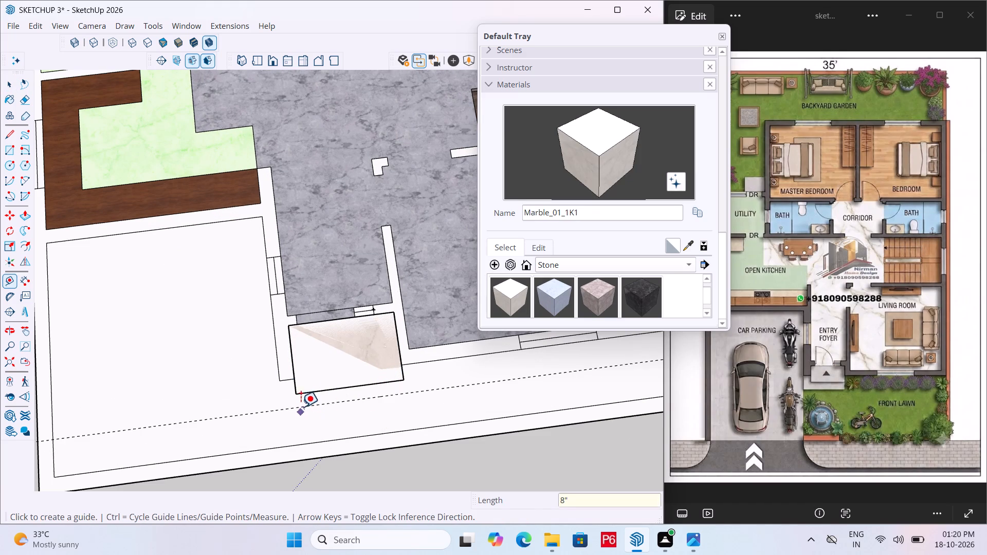
Place a second guide 8" out from the porch floor's side edge facing the car parking.
{"action": "scroll", "coordinate": [287, 380], "scroll_direction": "up", "scroll_amount": 6}
{"action": "left_click", "coordinate": [291, 392]}
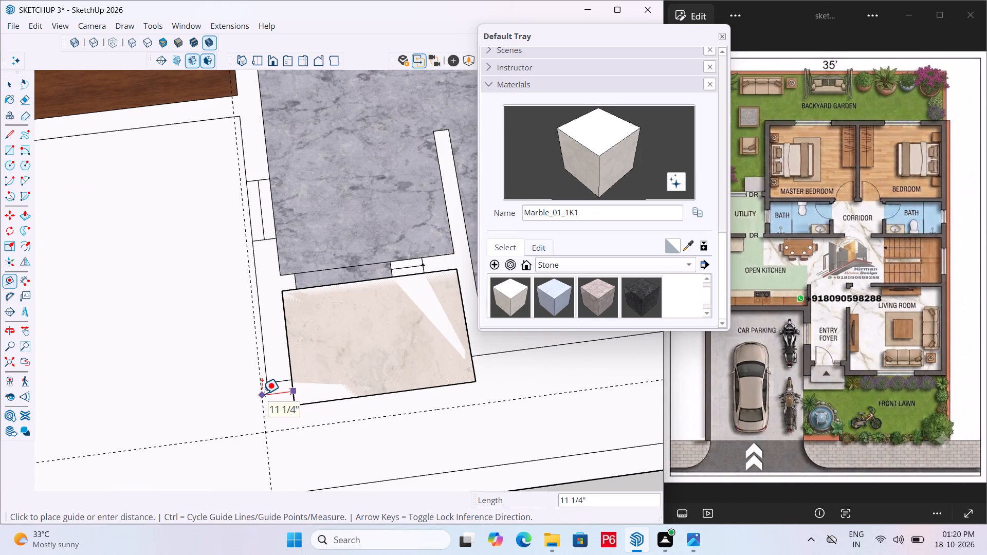
{"action": "key", "text": "8"}
{"action": "key", "text": "shift+quotedbl"}
{"action": "key", "text": "Return"}
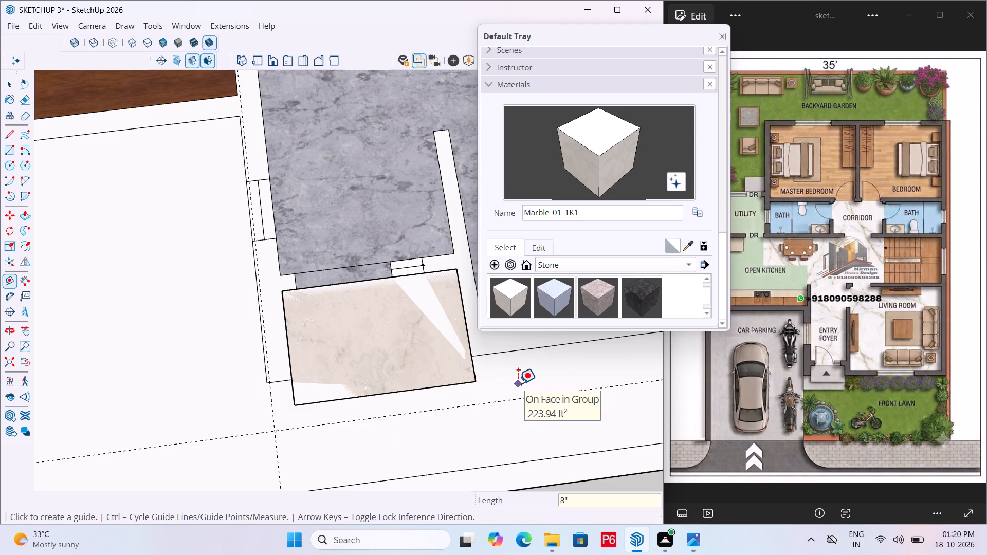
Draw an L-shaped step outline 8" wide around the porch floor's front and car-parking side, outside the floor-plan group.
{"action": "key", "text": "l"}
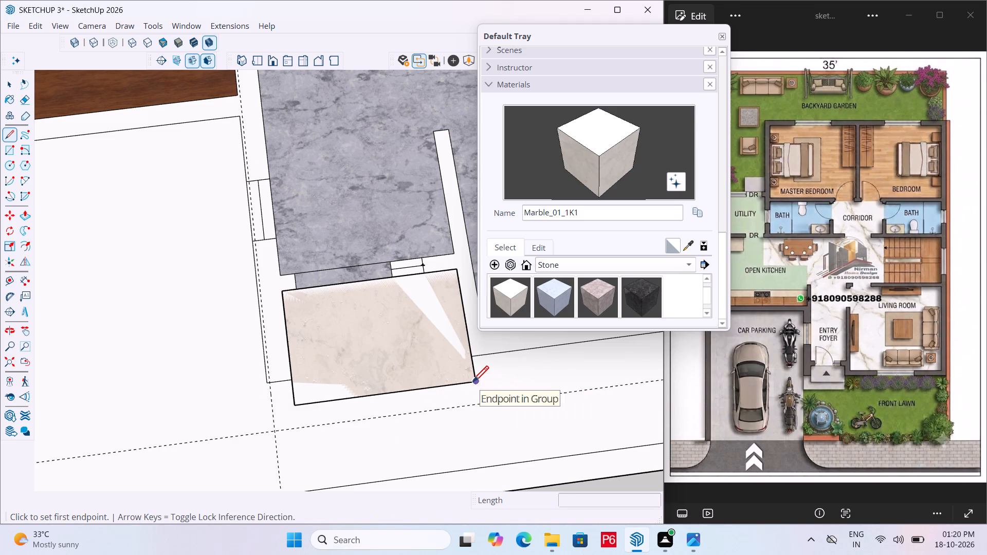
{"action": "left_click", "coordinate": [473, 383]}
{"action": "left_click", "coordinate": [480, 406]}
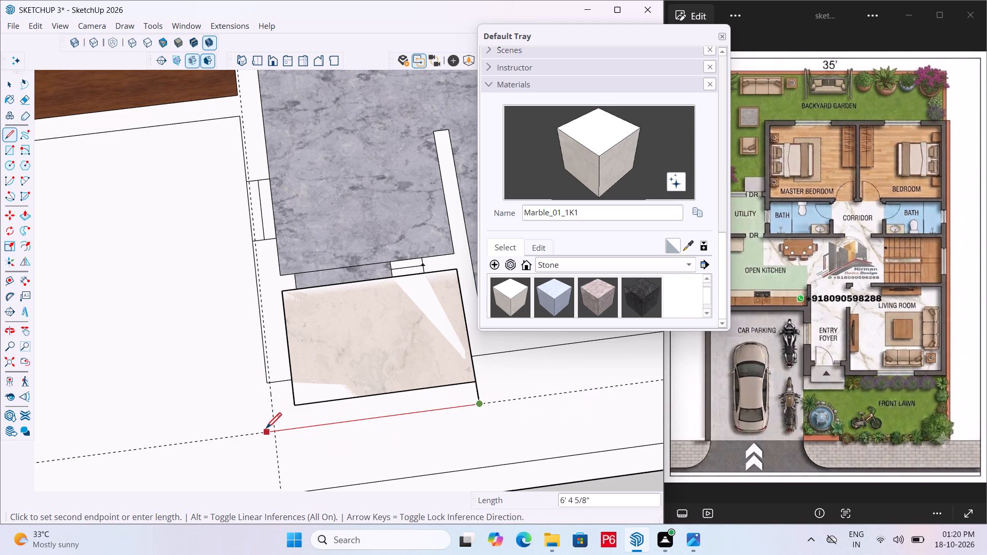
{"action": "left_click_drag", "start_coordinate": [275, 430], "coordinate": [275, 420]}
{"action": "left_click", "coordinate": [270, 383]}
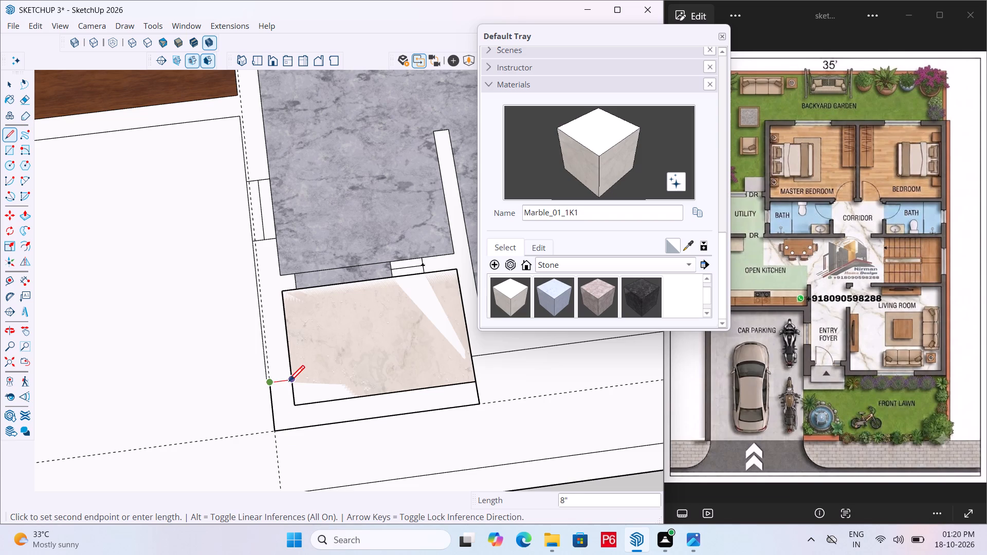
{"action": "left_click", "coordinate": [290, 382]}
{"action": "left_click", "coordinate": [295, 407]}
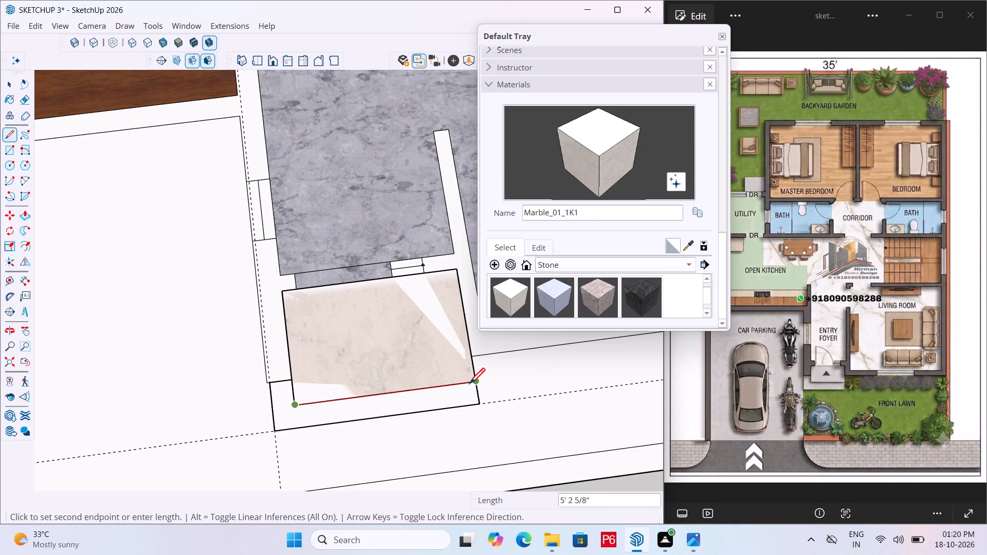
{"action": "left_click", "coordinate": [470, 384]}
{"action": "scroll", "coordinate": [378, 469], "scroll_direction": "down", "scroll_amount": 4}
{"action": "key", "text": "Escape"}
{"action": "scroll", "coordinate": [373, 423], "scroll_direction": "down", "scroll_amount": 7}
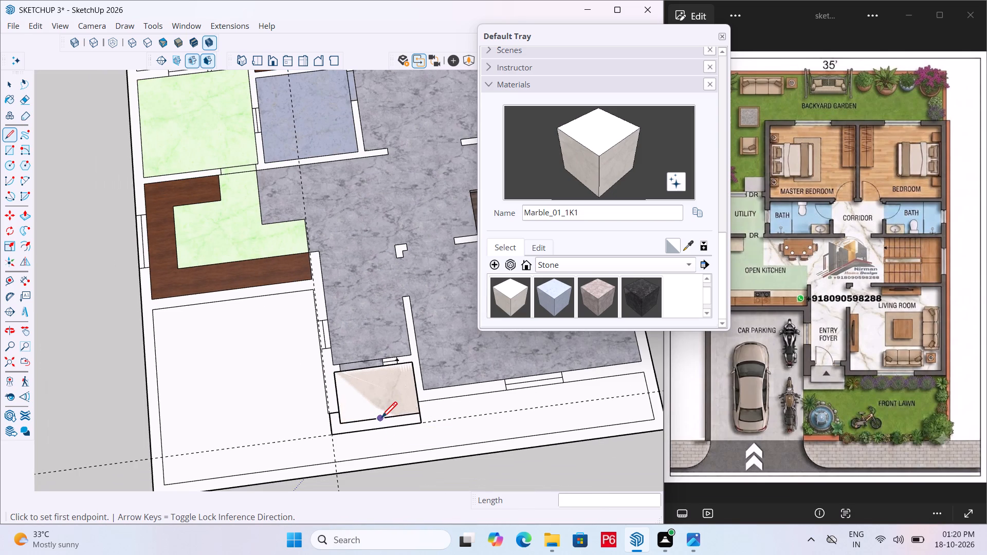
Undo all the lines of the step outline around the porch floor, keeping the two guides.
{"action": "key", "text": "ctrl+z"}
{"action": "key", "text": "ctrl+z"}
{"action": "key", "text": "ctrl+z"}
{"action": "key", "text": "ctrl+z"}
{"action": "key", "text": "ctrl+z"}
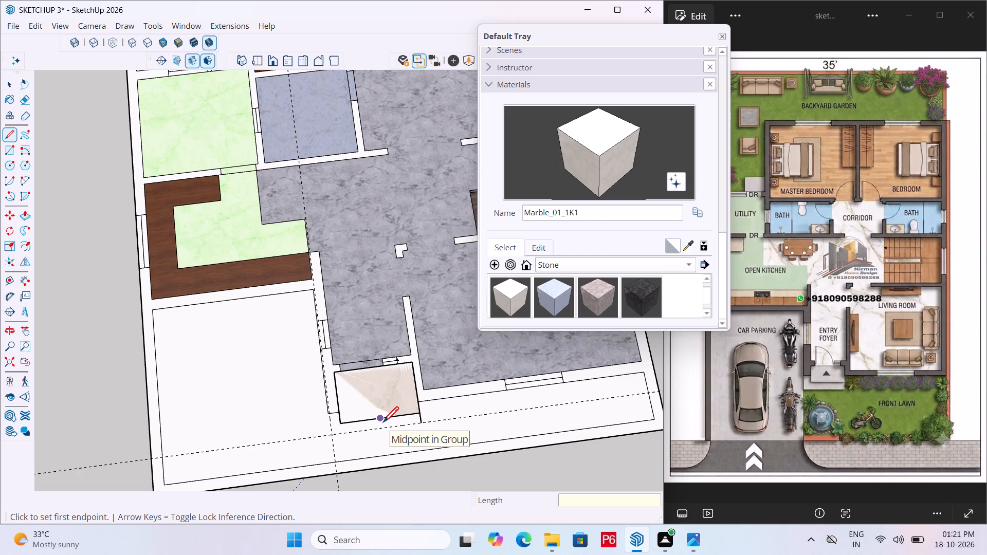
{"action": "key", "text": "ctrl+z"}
Inside the floor-plan group, draw an L-shaped step outline 8" wide along the guides, around the porch floor's front and car-parking side.
{"action": "key", "text": "space"}
{"action": "left_click", "coordinate": [101, 371]}
{"action": "double_click", "coordinate": [202, 369]}
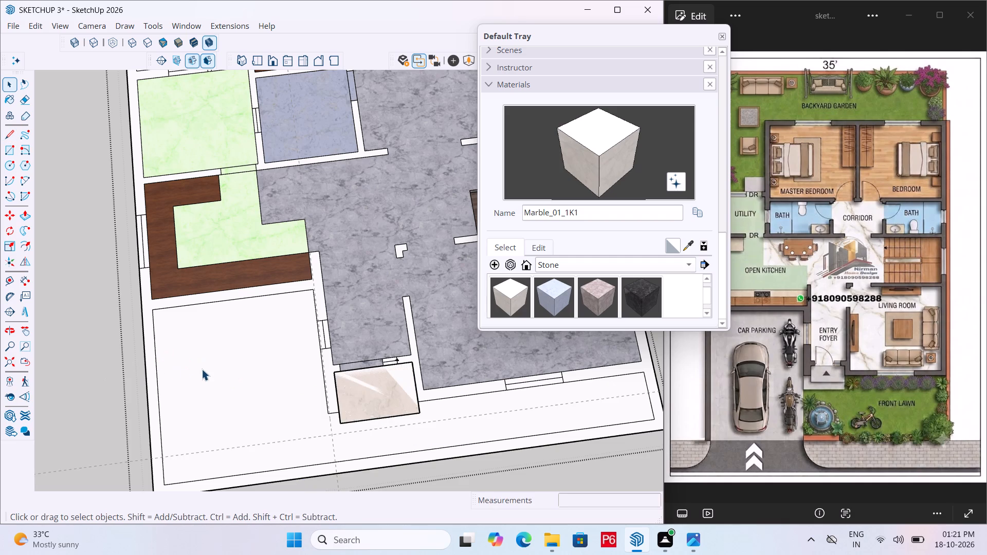
{"action": "scroll", "coordinate": [429, 421], "scroll_direction": "up", "scroll_amount": 2}
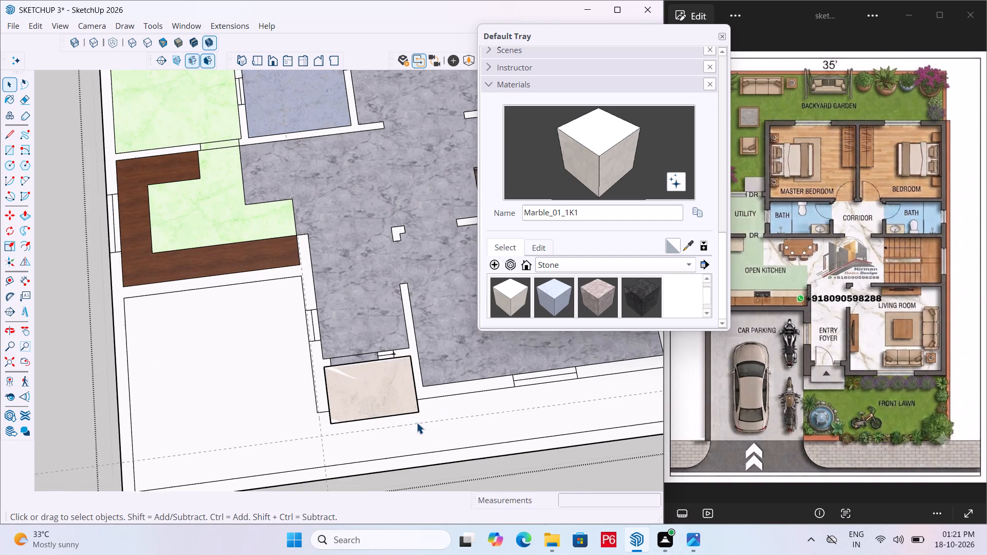
{"action": "scroll", "coordinate": [416, 422], "scroll_direction": "up", "scroll_amount": 5}
{"action": "key", "text": "l"}
{"action": "left_click", "coordinate": [419, 399]}
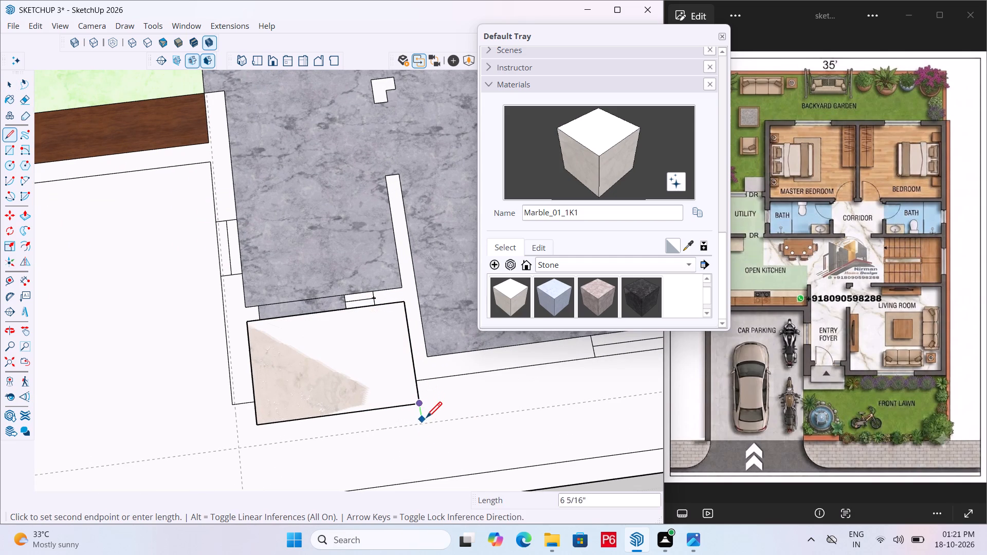
{"action": "left_click", "coordinate": [426, 422]}
{"action": "left_click_drag", "start_coordinate": [240, 445], "coordinate": [241, 437]}
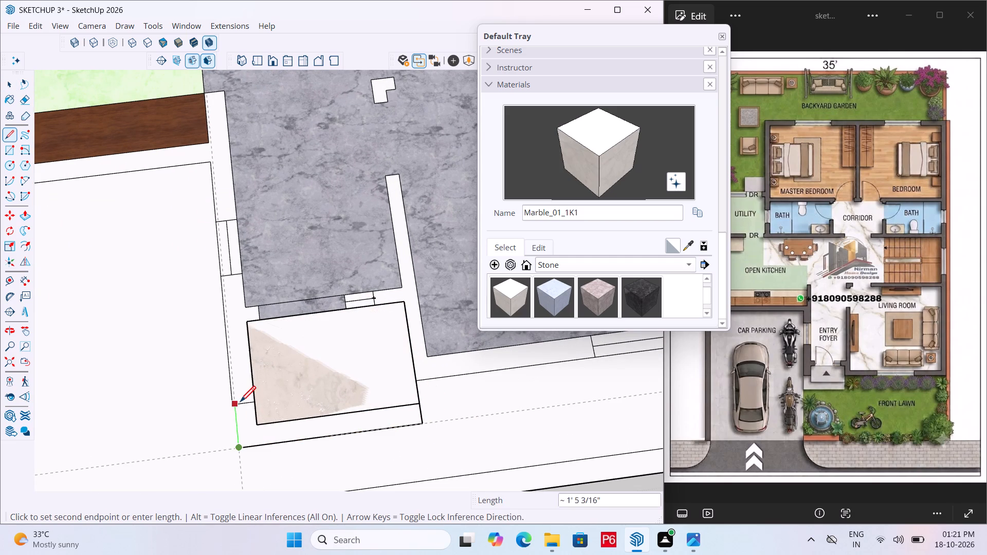
{"action": "left_click", "coordinate": [240, 403]}
{"action": "left_click", "coordinate": [252, 402]}
{"action": "left_click", "coordinate": [258, 428]}
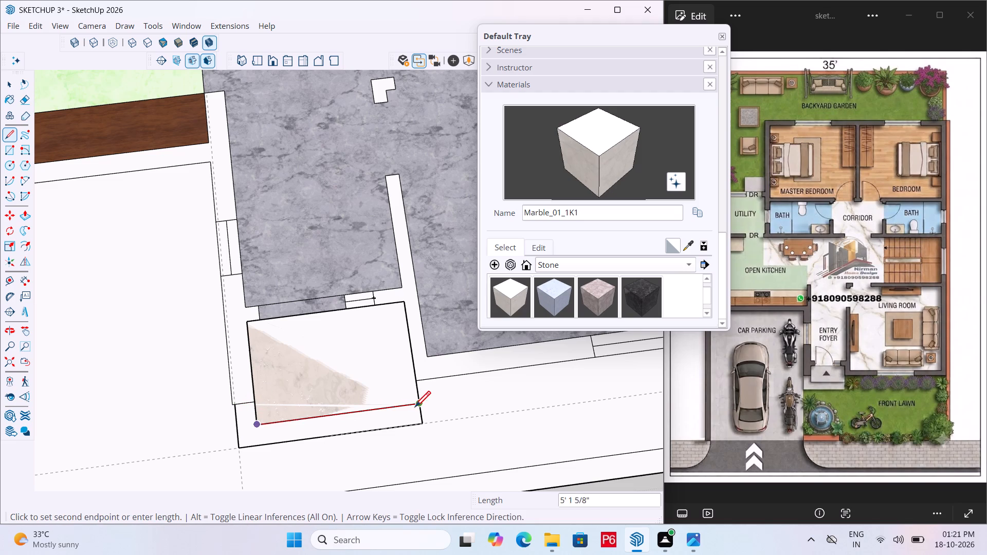
{"action": "left_click", "coordinate": [417, 408]}
{"action": "scroll", "coordinate": [417, 412], "scroll_direction": "down", "scroll_amount": 6}
{"action": "key", "text": "Escape"}
Leave the floor-plan group and erase both guides around the porch step.
{"action": "scroll", "coordinate": [374, 386], "scroll_direction": "down", "scroll_amount": 5}
{"action": "key", "text": "space"}
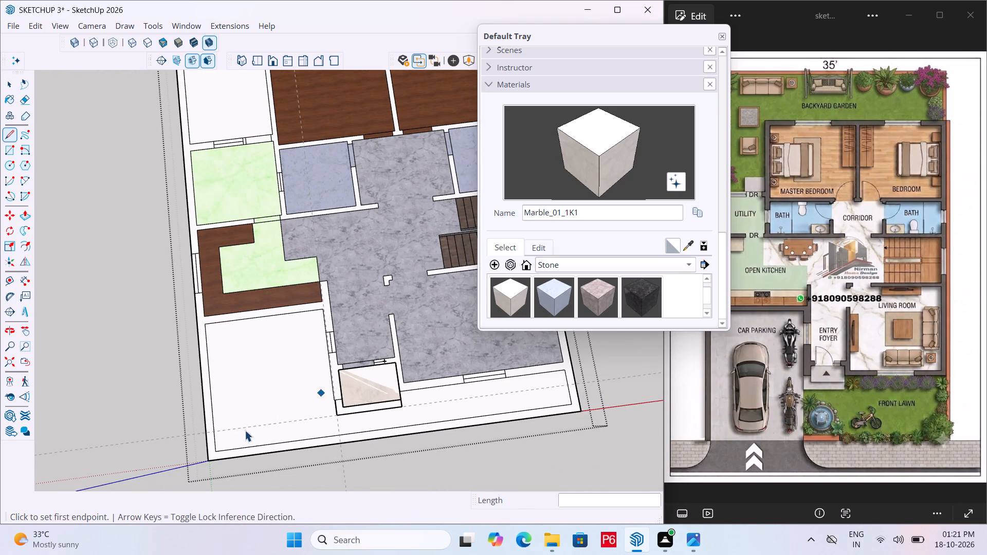
{"action": "double_click", "coordinate": [169, 406]}
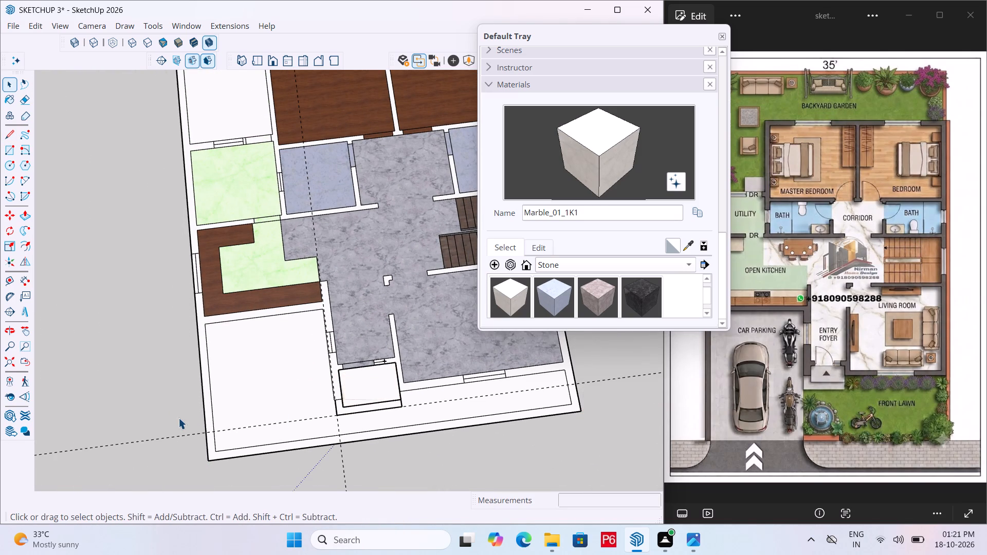
{"action": "key", "text": "e"}
{"action": "left_click_drag", "start_coordinate": [178, 418], "coordinate": [182, 438]}
{"action": "left_click", "coordinate": [182, 438]}
{"action": "left_click_drag", "start_coordinate": [371, 465], "coordinate": [338, 466]}
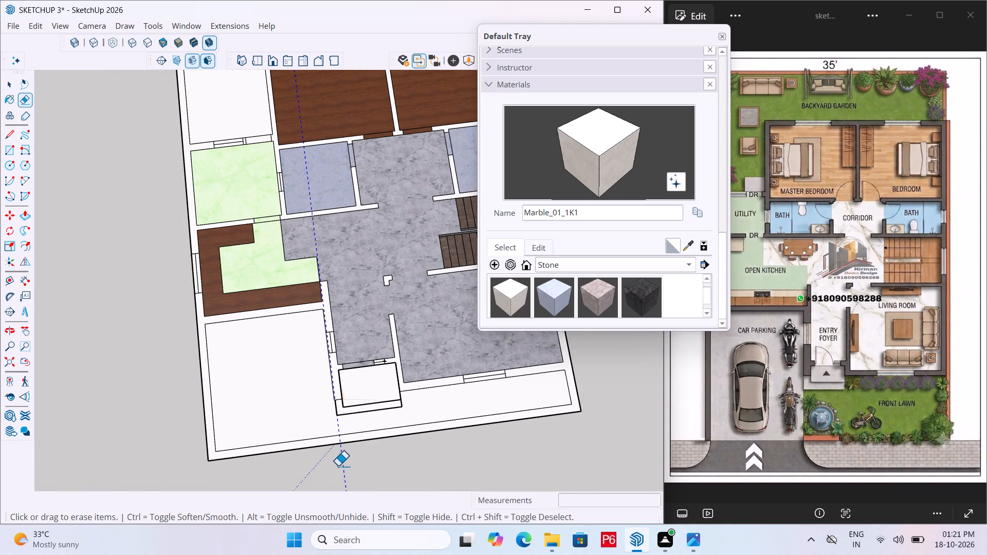
Erase the remaining guide running along the car-parking side of the porch floor.
{"action": "left_click_drag", "start_coordinate": [338, 466], "coordinate": [334, 460]}
{"action": "scroll", "coordinate": [388, 387], "scroll_direction": "up", "scroll_amount": 10}
{"action": "key", "text": "Escape"}
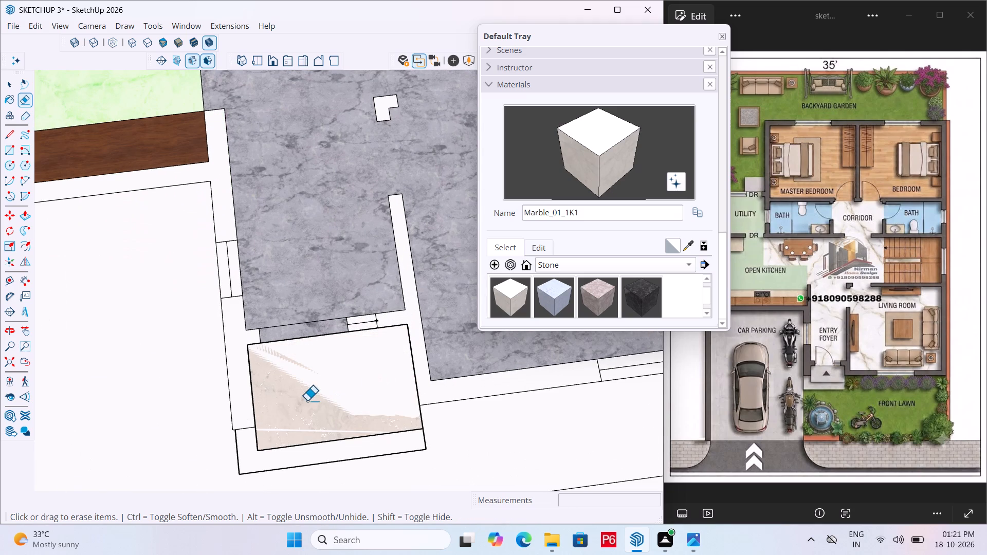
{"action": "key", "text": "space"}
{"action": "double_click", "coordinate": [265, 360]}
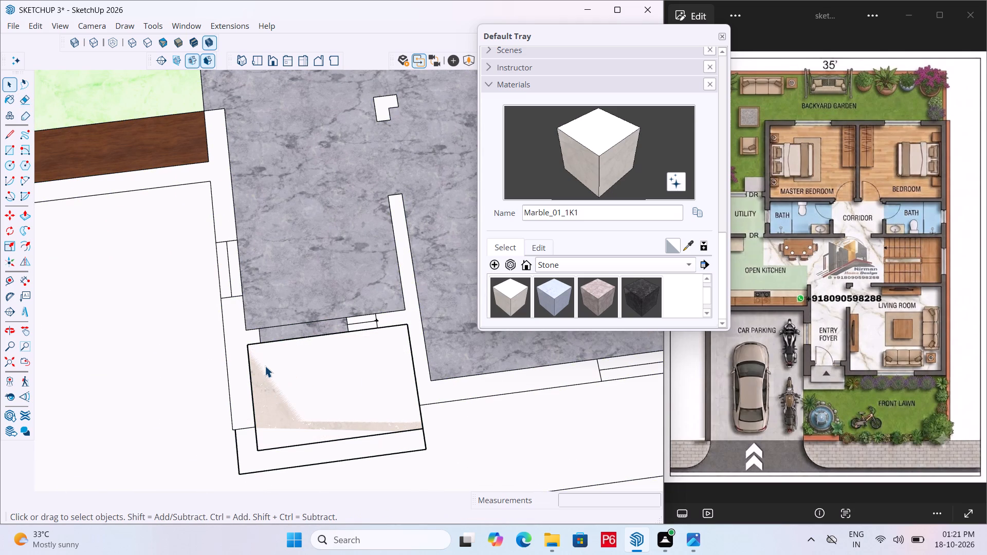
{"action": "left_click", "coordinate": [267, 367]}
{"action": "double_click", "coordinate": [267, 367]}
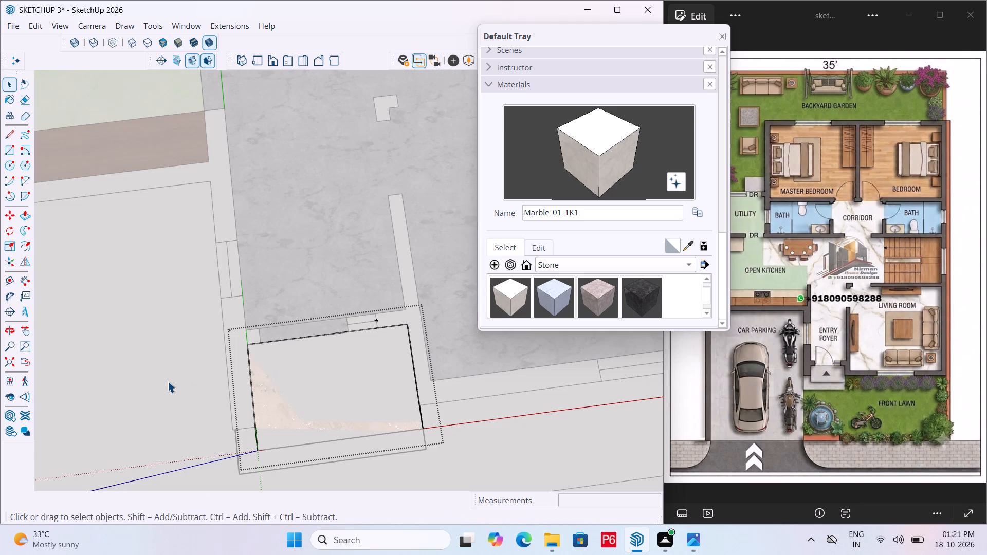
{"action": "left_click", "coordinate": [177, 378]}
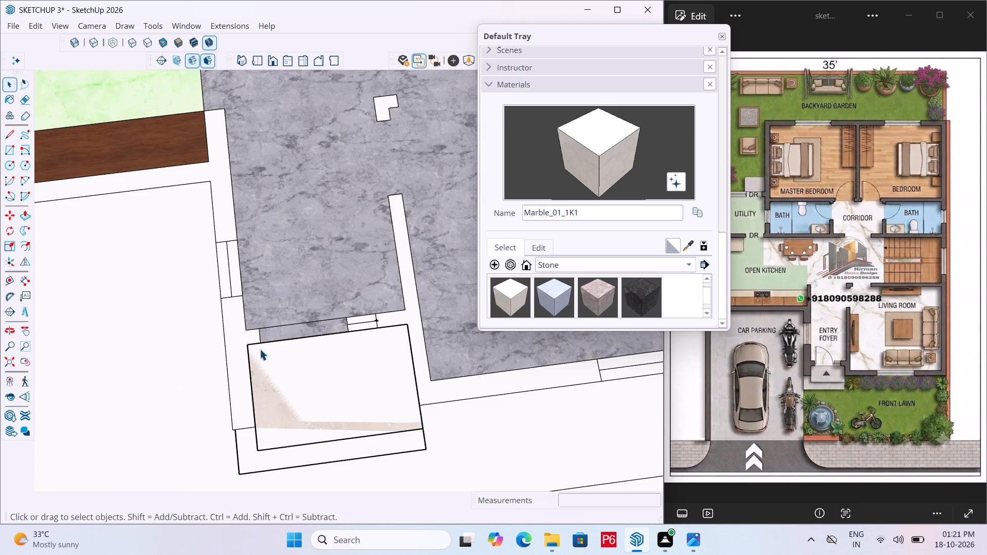
Open the floor-plan group for editing, select the car-parking and front-lawn face, and save the model.
{"action": "scroll", "coordinate": [286, 350], "scroll_direction": "down", "scroll_amount": 13}
{"action": "left_click", "coordinate": [473, 437]}
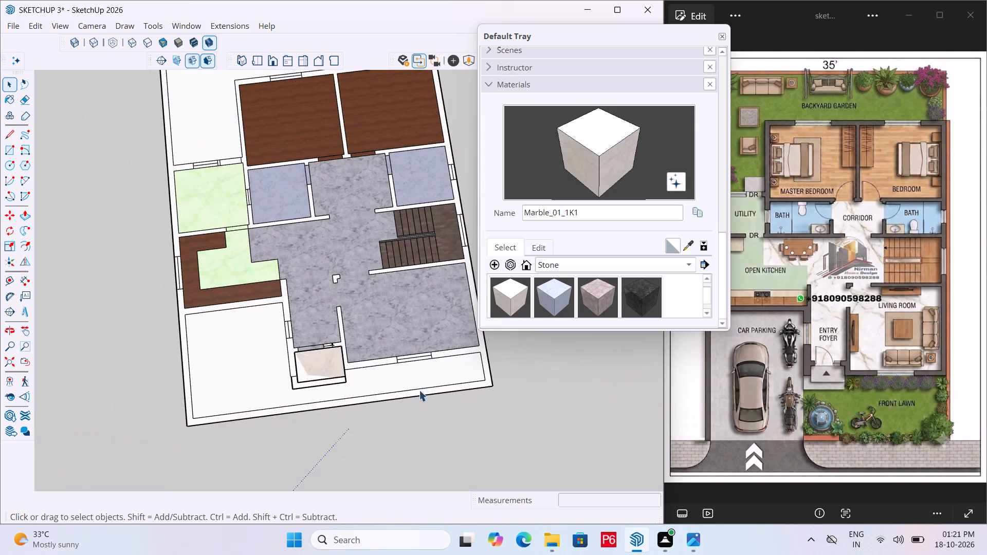
{"action": "double_click", "coordinate": [427, 382]}
{"action": "left_click", "coordinate": [394, 373]}
{"action": "key", "text": "ctrl+s"}
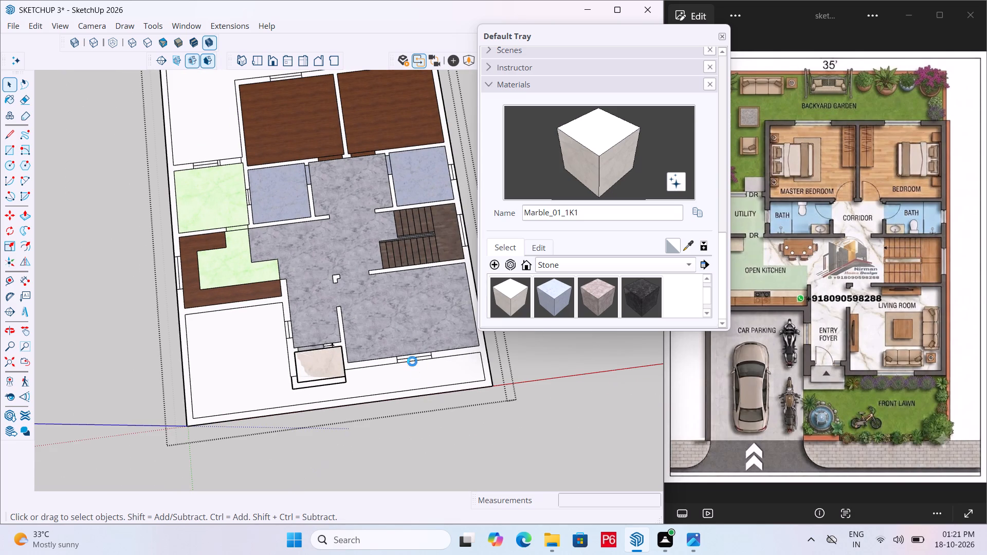
{"action": "key", "text": "ctrl+s"}
{"action": "key", "text": "ctrl+s"}
{"action": "key", "text": "ctrl+s"}
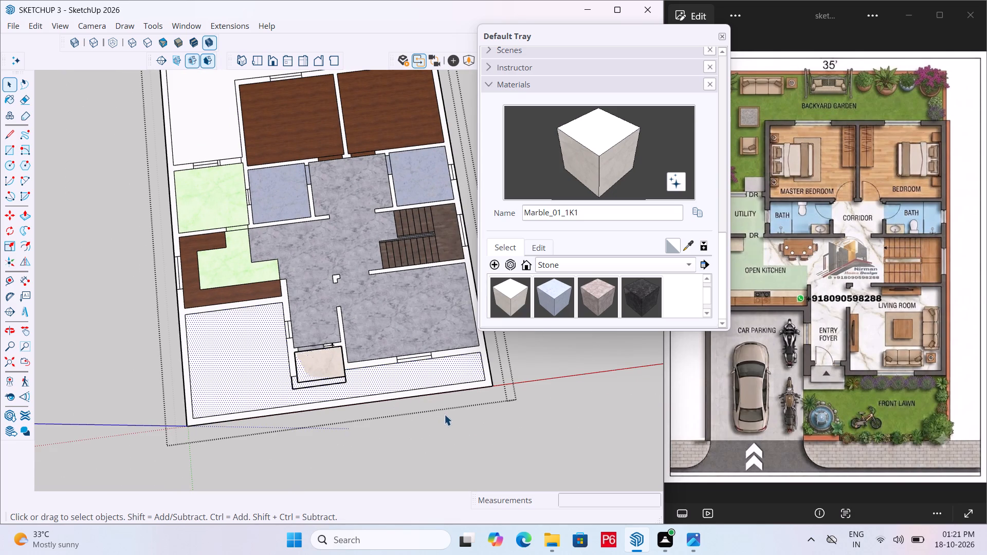
Draw a line from the porch step's outer corner to the front boundary wall, dividing the car parking from the front lawn.
{"action": "scroll", "coordinate": [452, 418], "scroll_direction": "down", "scroll_amount": 3}
{"action": "scroll", "coordinate": [314, 401], "scroll_direction": "up", "scroll_amount": 8}
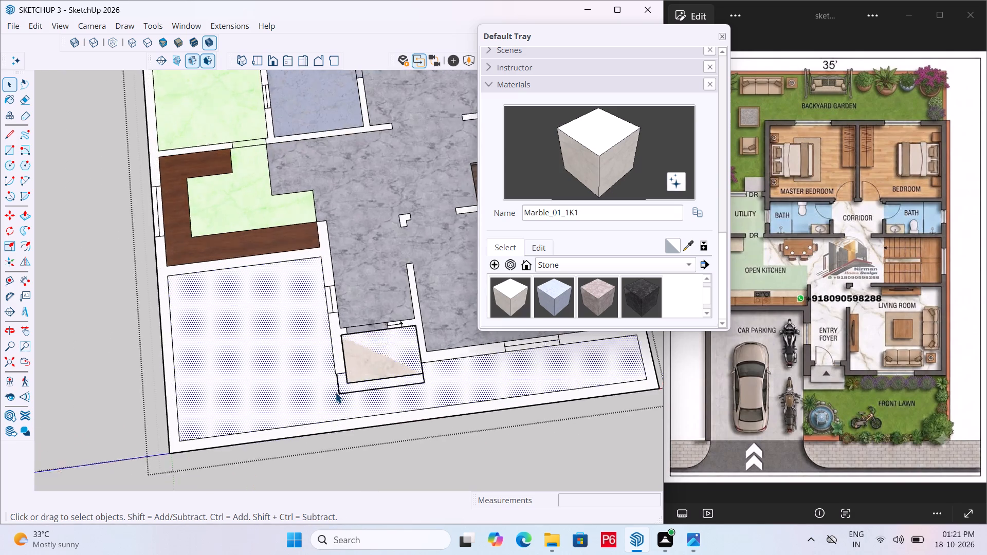
{"action": "scroll", "coordinate": [335, 392], "scroll_direction": "up", "scroll_amount": 8}
{"action": "key", "text": "l"}
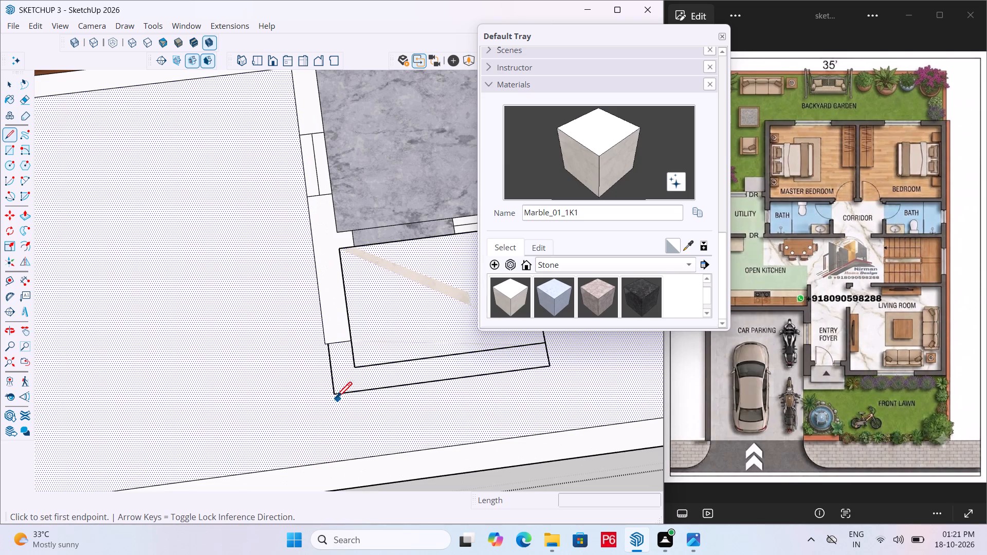
{"action": "left_click", "coordinate": [336, 394]}
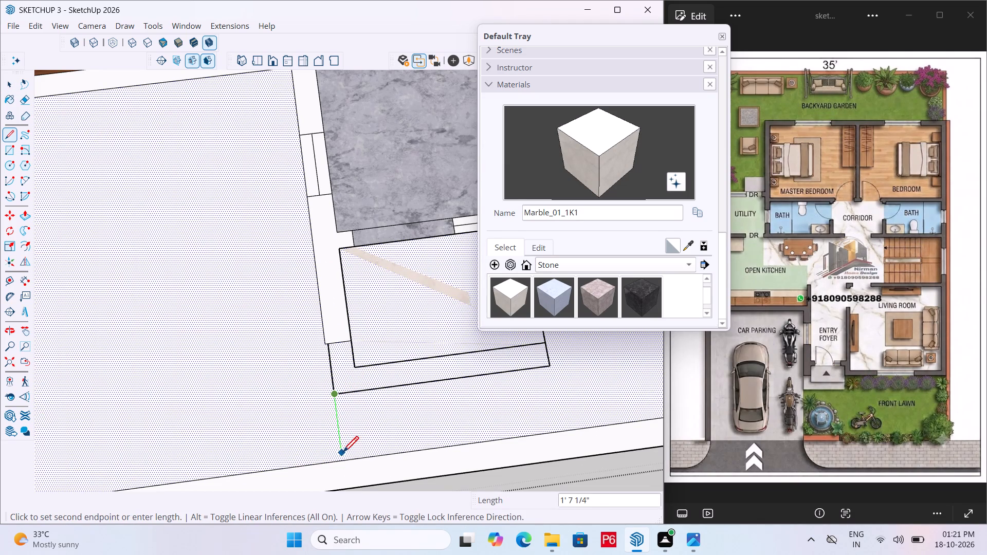
{"action": "left_click", "coordinate": [344, 460]}
{"action": "scroll", "coordinate": [316, 325], "scroll_direction": "down", "scroll_amount": 7}
{"action": "scroll", "coordinate": [294, 256], "scroll_direction": "down", "scroll_amount": 7}
{"action": "key", "text": "Escape"}
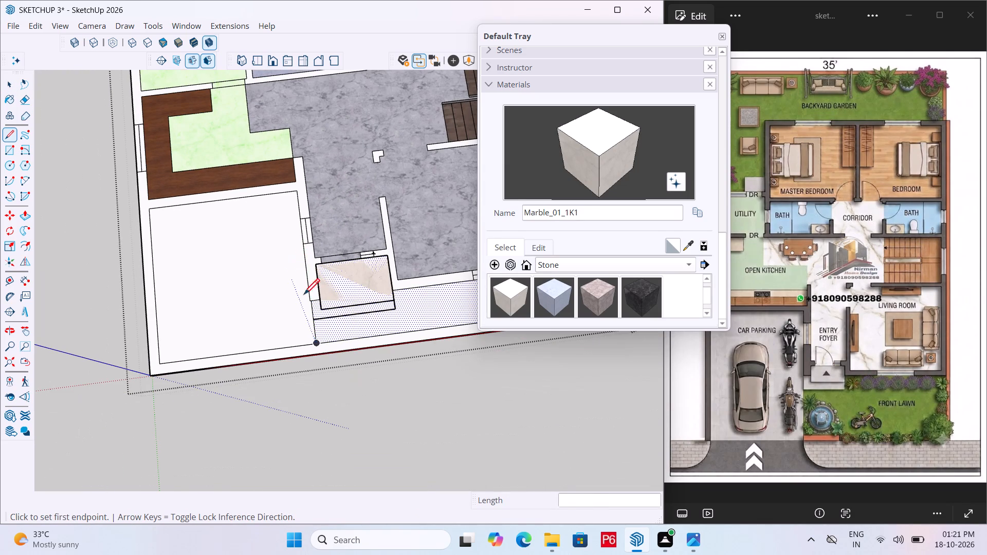
Draw a closed strip about 6' 2" deep along the plot's full 35' frontage, outside the front boundary wall.
{"action": "scroll", "coordinate": [236, 367], "scroll_direction": "down", "scroll_amount": 7}
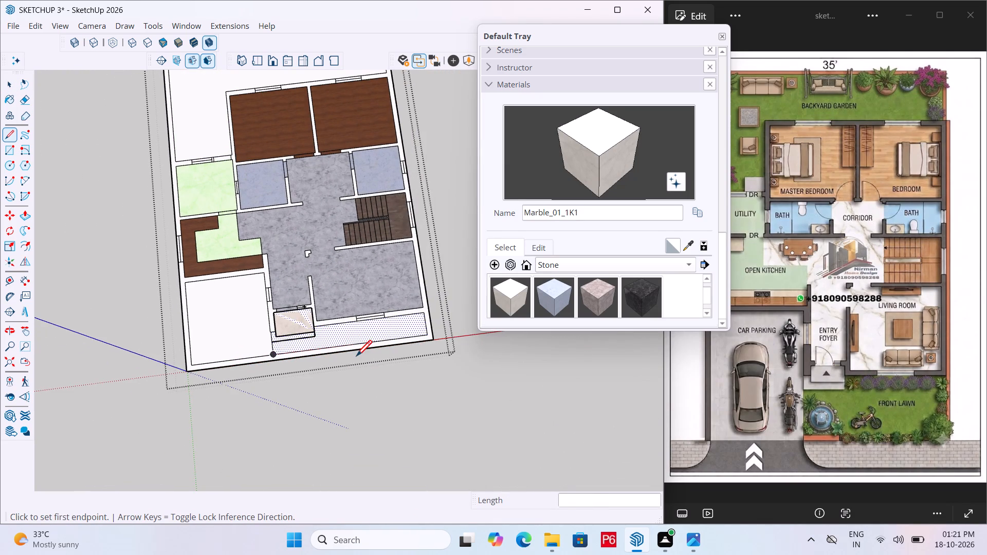
{"action": "scroll", "coordinate": [356, 358], "scroll_direction": "up", "scroll_amount": 3}
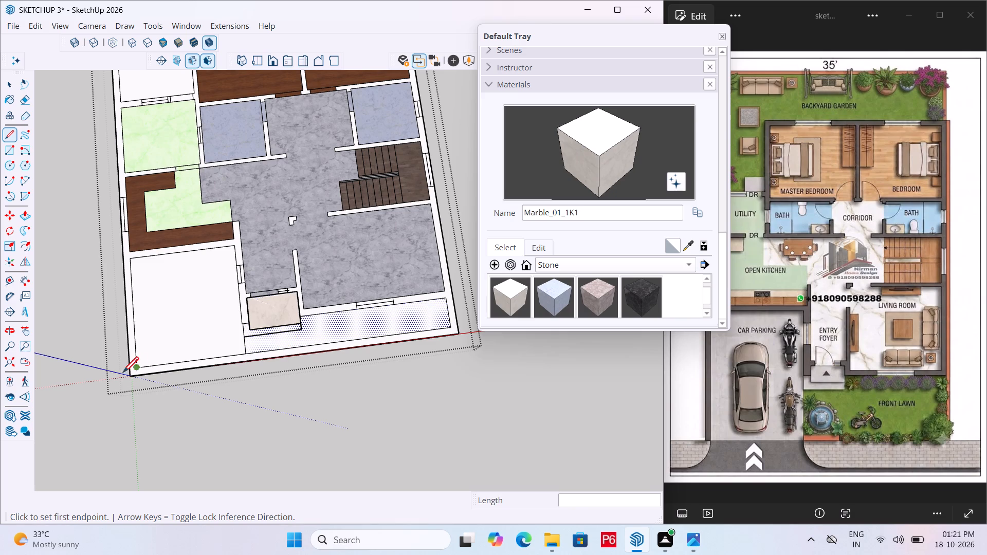
{"action": "left_click", "coordinate": [132, 381]}
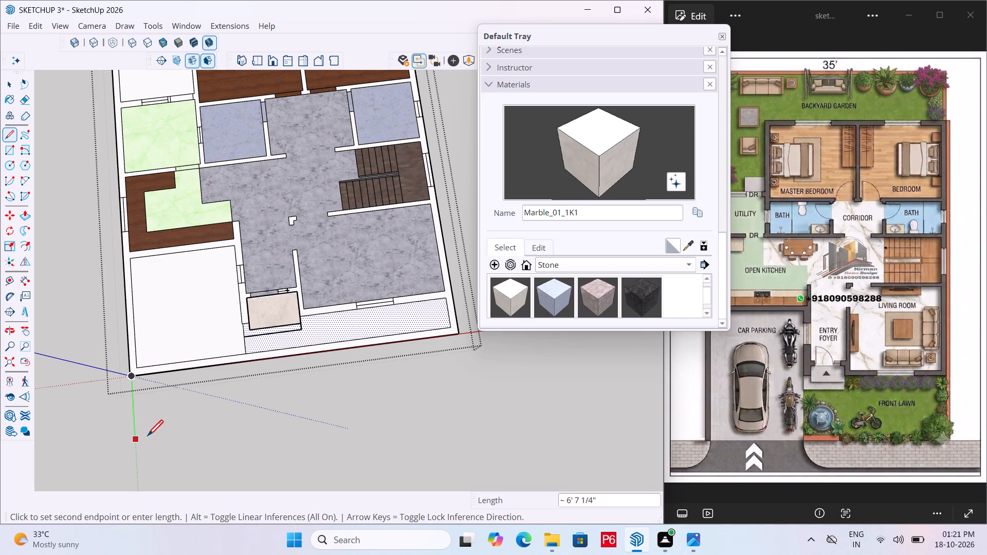
{"action": "left_click", "coordinate": [148, 434]}
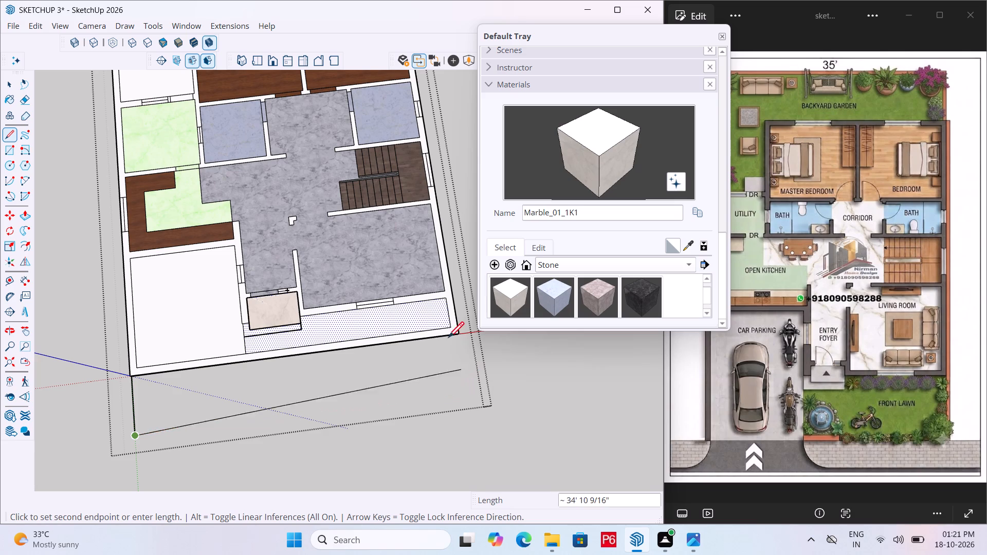
{"action": "left_click_drag", "start_coordinate": [466, 398], "coordinate": [468, 356]}
{"action": "left_click", "coordinate": [464, 336]}
{"action": "key", "text": "Escape"}
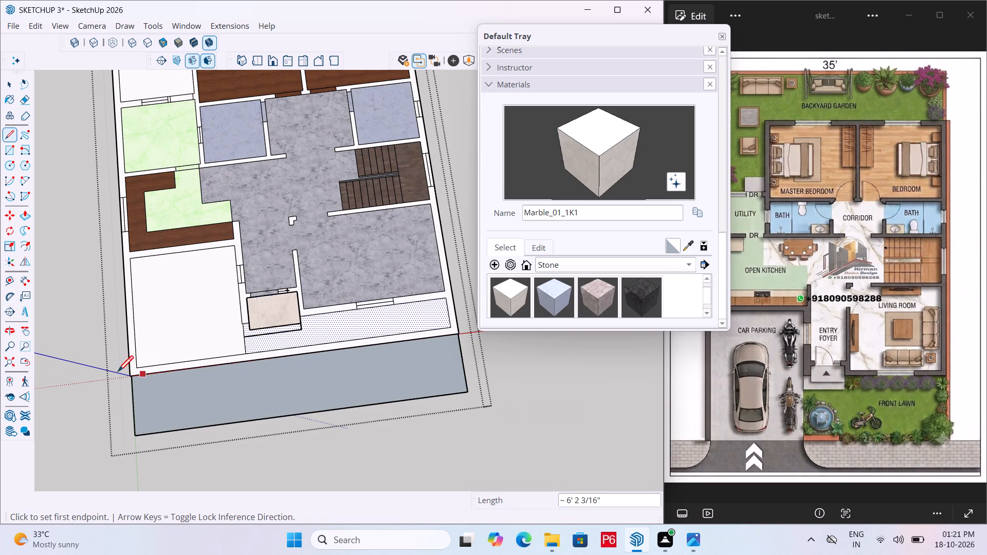
Place a guide 9" inside the outer long edge of the front strip.
{"action": "scroll", "coordinate": [148, 372], "scroll_direction": "up", "scroll_amount": 5}
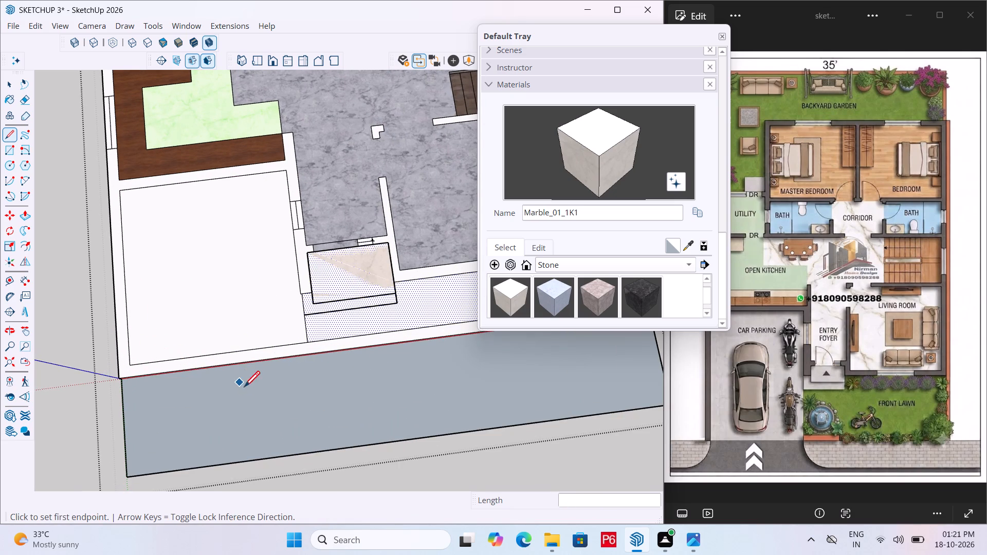
{"action": "key", "text": "t"}
{"action": "left_click", "coordinate": [342, 450]}
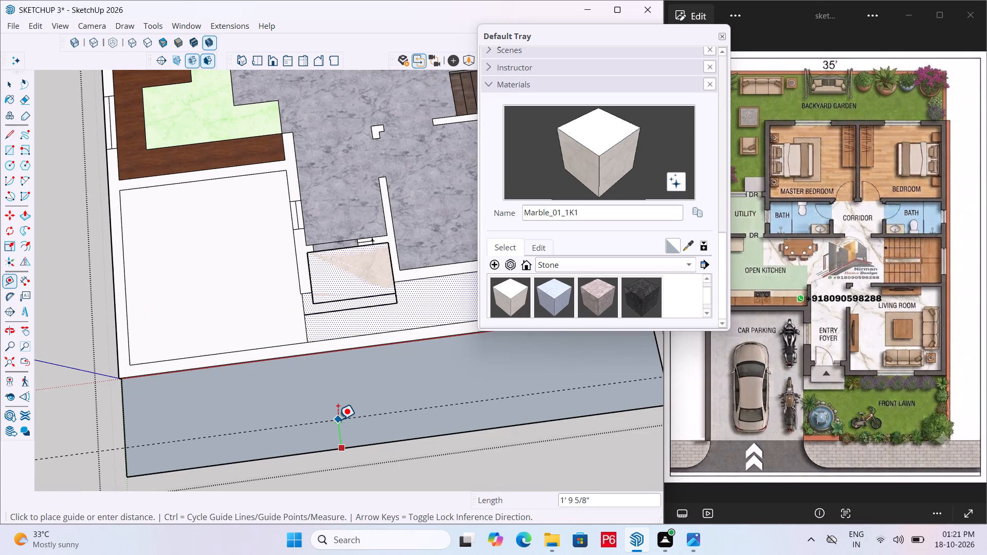
{"action": "type", "text": "9\""}
{"action": "key", "text": "Return"}
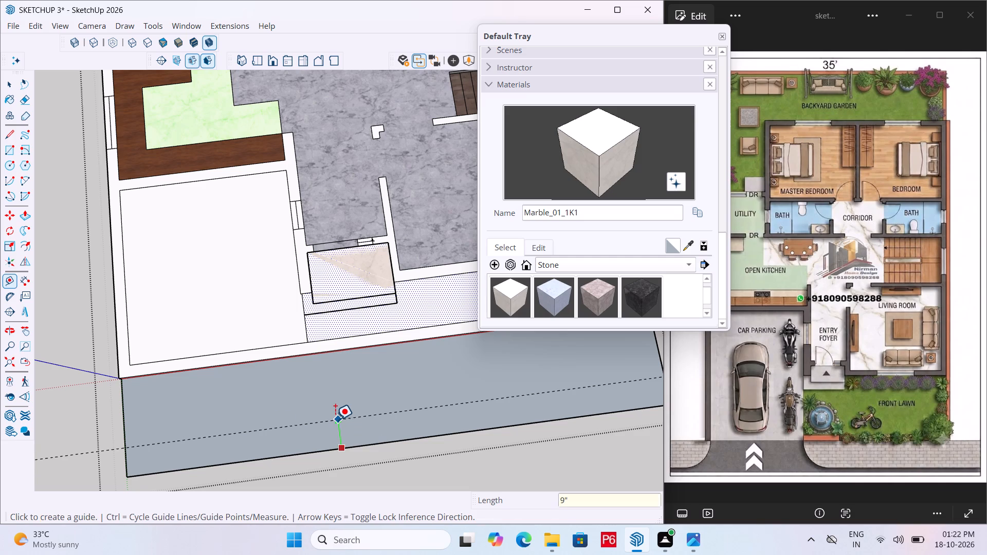
Place guides 9" inside both short side edges of the front strip.
{"action": "left_click_drag", "start_coordinate": [119, 438], "coordinate": [126, 436]}
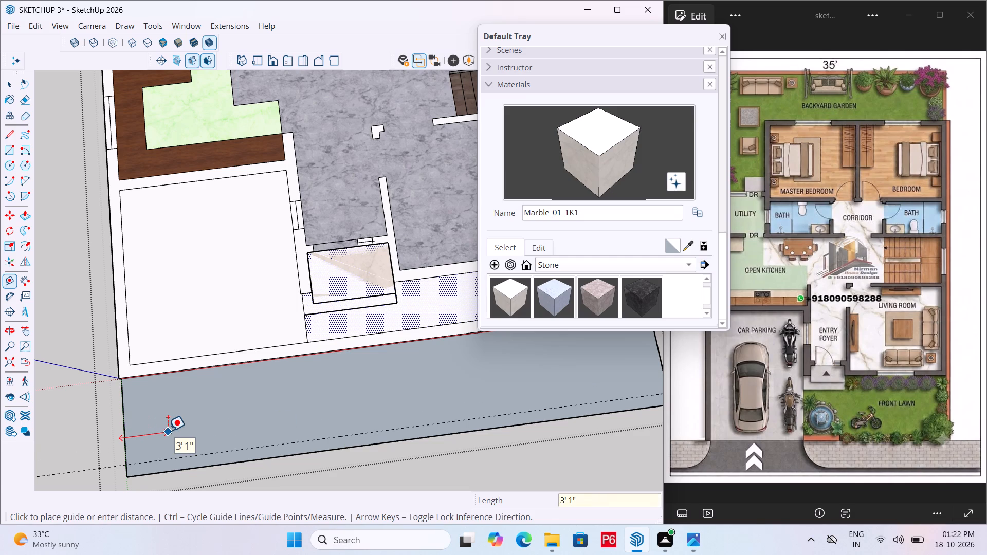
{"action": "key", "text": "Escape"}
{"action": "left_click", "coordinate": [127, 428]}
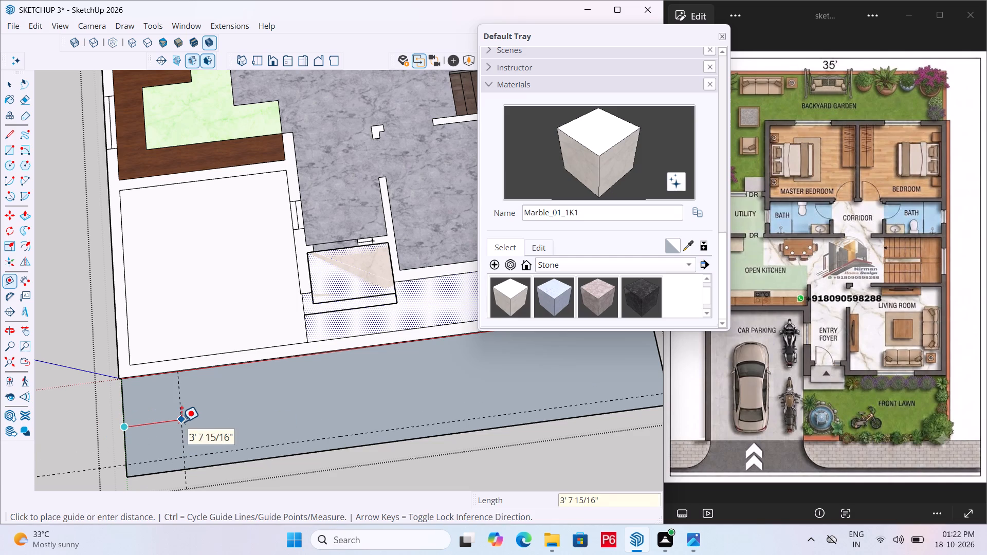
{"action": "key", "text": "9"}
{"action": "key", "text": "shift+quotedbl"}
{"action": "key", "text": "Return"}
{"action": "scroll", "coordinate": [101, 344], "scroll_direction": "down", "scroll_amount": 3}
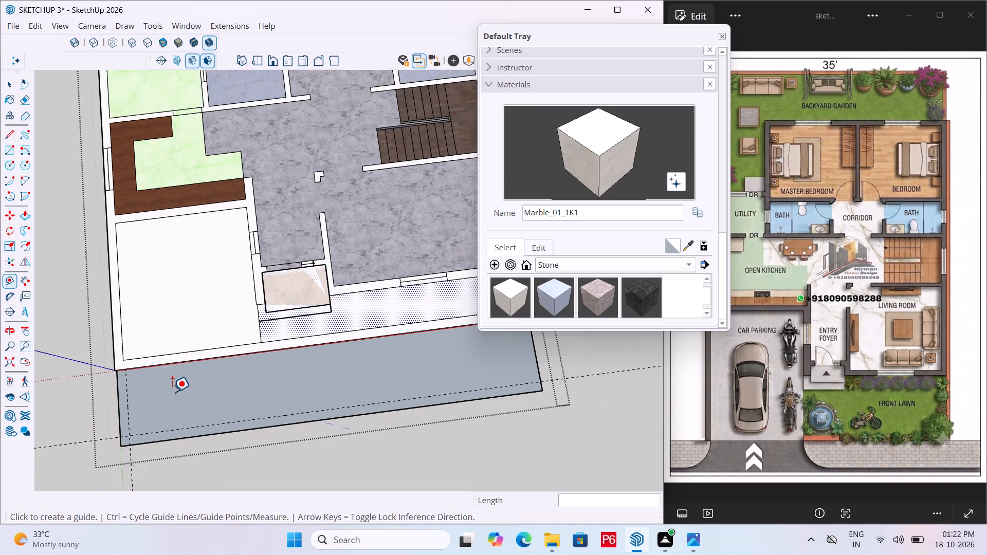
{"action": "middle_click_drag", "start_coordinate": [172, 392], "coordinate": [147, 258]}
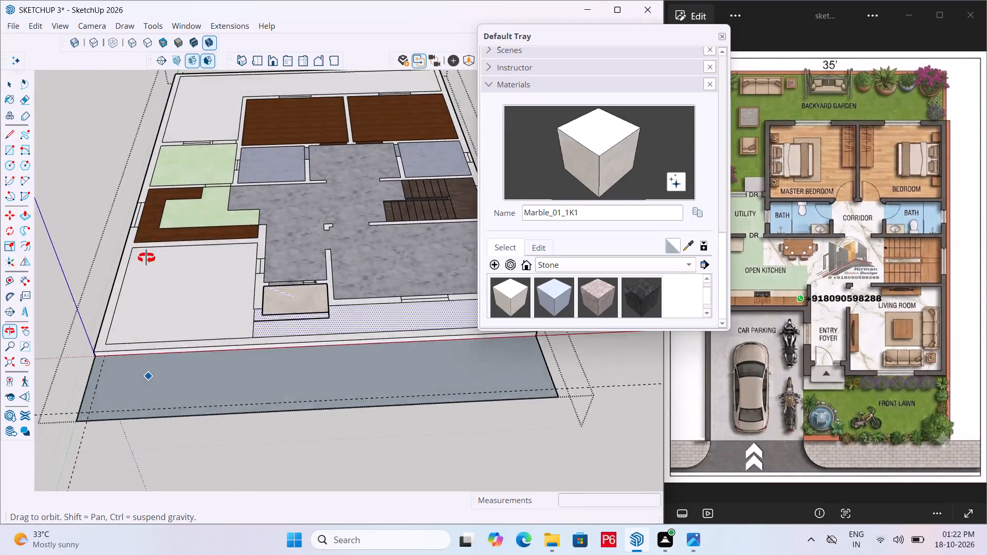
{"action": "middle_click_drag", "start_coordinate": [147, 258], "coordinate": [137, 335]}
{"action": "left_click", "coordinate": [531, 380]}
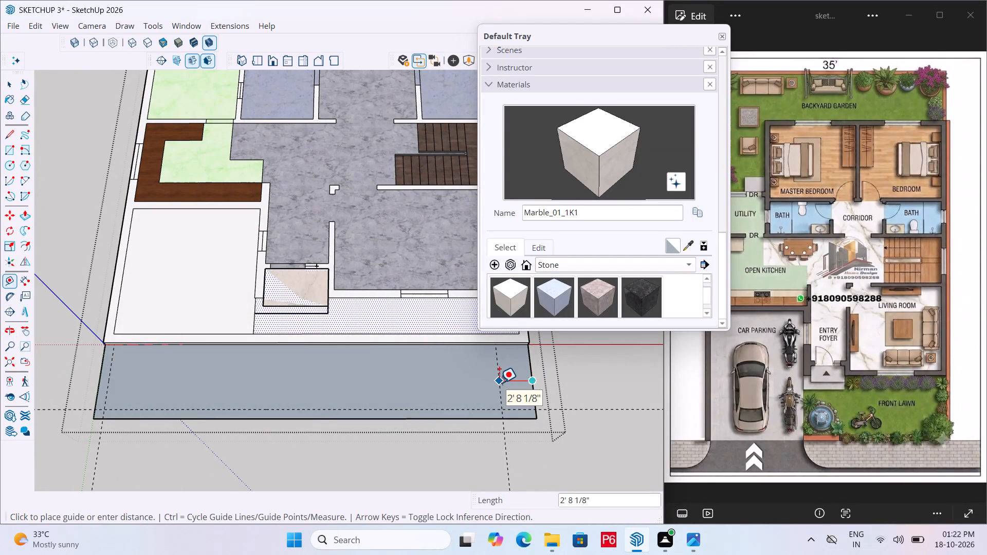
{"action": "key", "text": "9"}
{"action": "key", "text": "shift+quotedbl"}
{"action": "key", "text": "Return"}
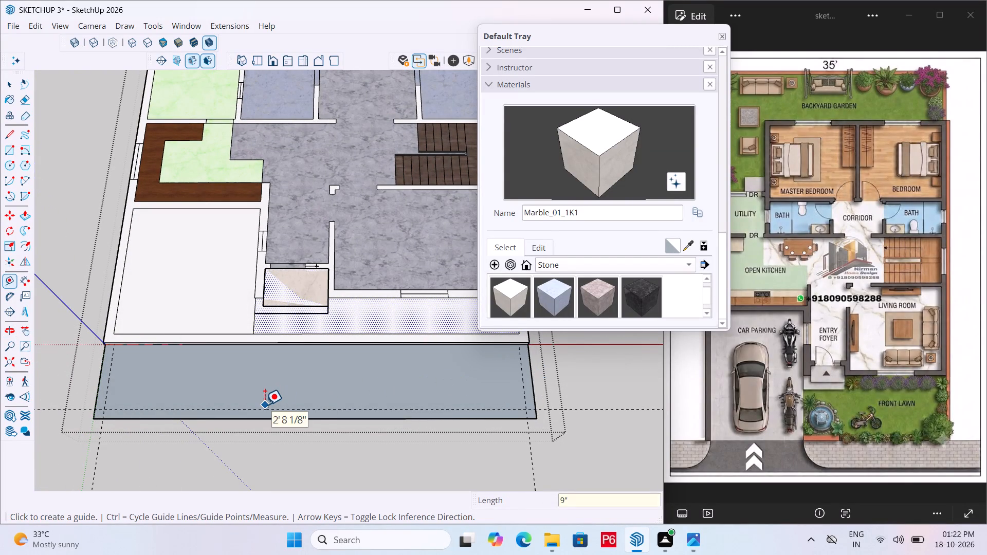
Draw a 33' 6" by about 5' 5" rectangle inside the front strip, bounded by the guides and the boundary wall.
{"action": "key", "text": "r"}
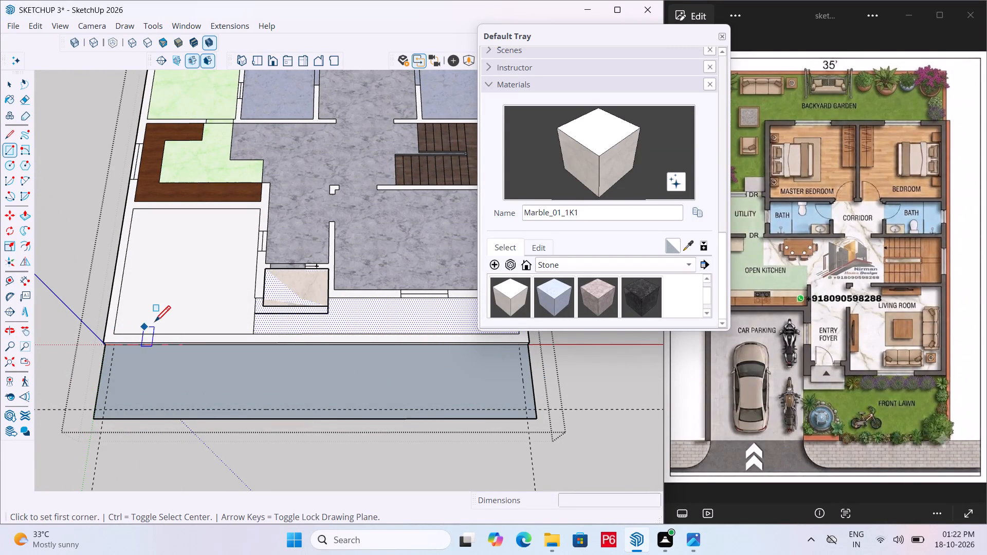
{"action": "scroll", "coordinate": [155, 323], "scroll_direction": "up", "scroll_amount": 5}
{"action": "left_click_drag", "start_coordinate": [87, 361], "coordinate": [93, 361]}
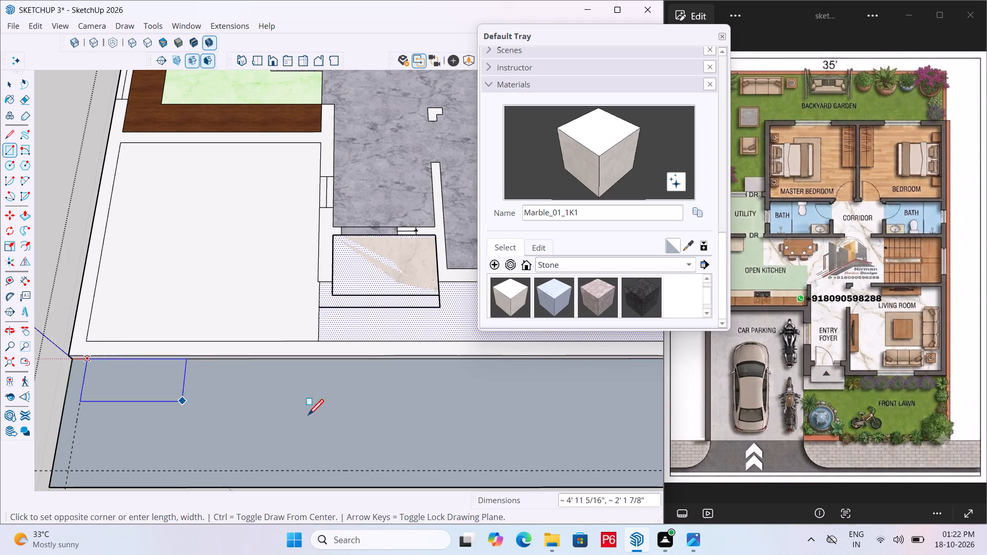
{"action": "scroll", "coordinate": [196, 385], "scroll_direction": "down", "scroll_amount": 6}
{"action": "left_click", "coordinate": [558, 434]}
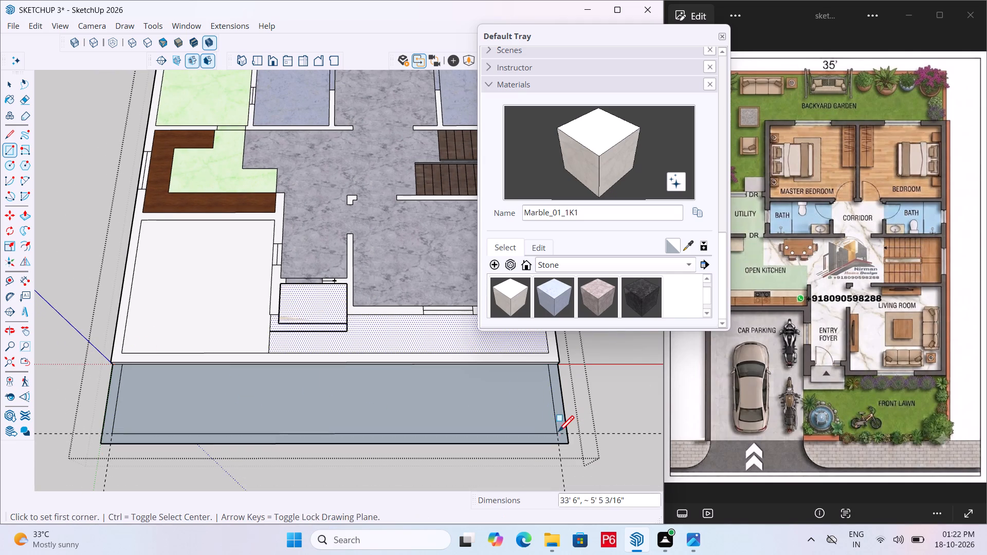
{"action": "key", "text": "Escape"}
Push/Pull the 9" U-shaped border of the front strip up 6".
{"action": "scroll", "coordinate": [123, 373], "scroll_direction": "up", "scroll_amount": 6}
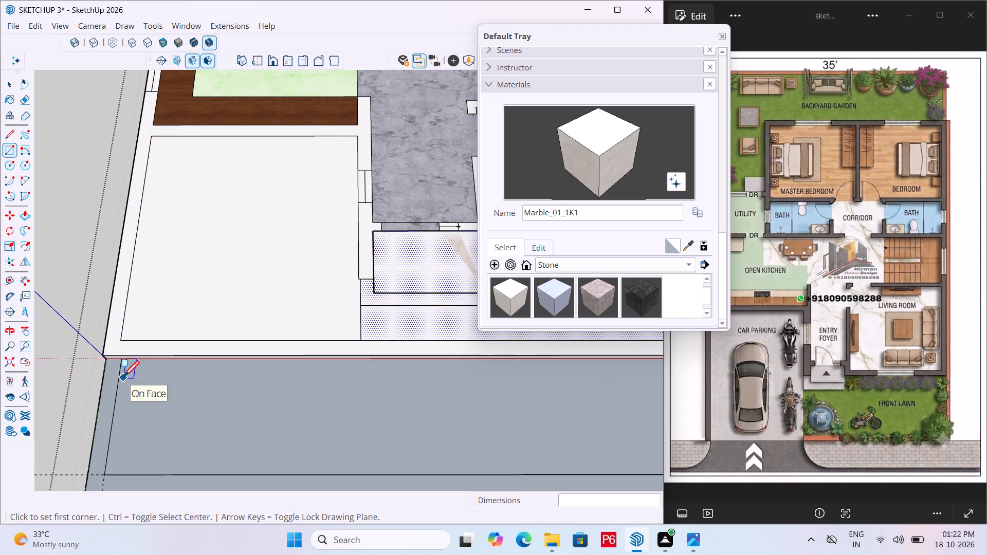
{"action": "key", "text": "p"}
{"action": "key", "text": "space"}
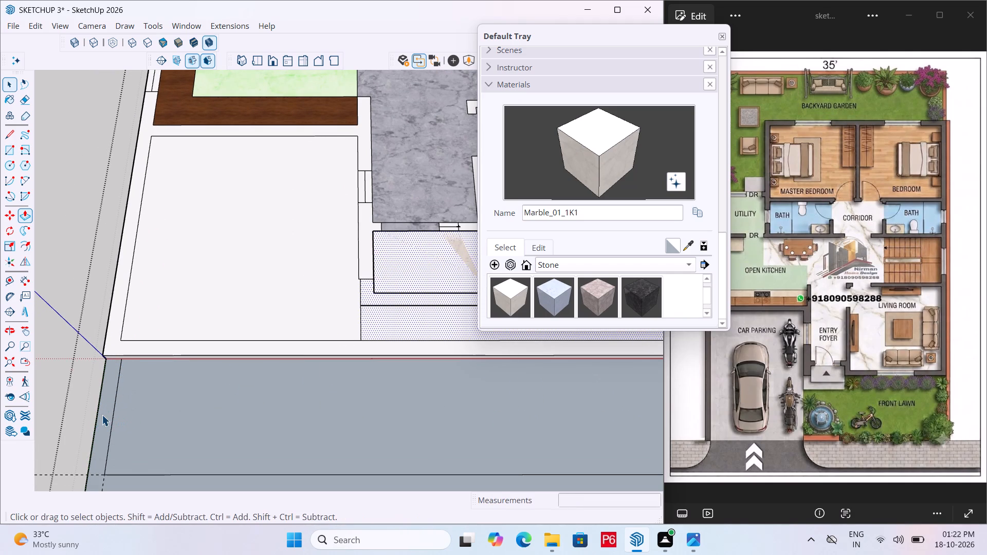
{"action": "left_click", "coordinate": [103, 414]}
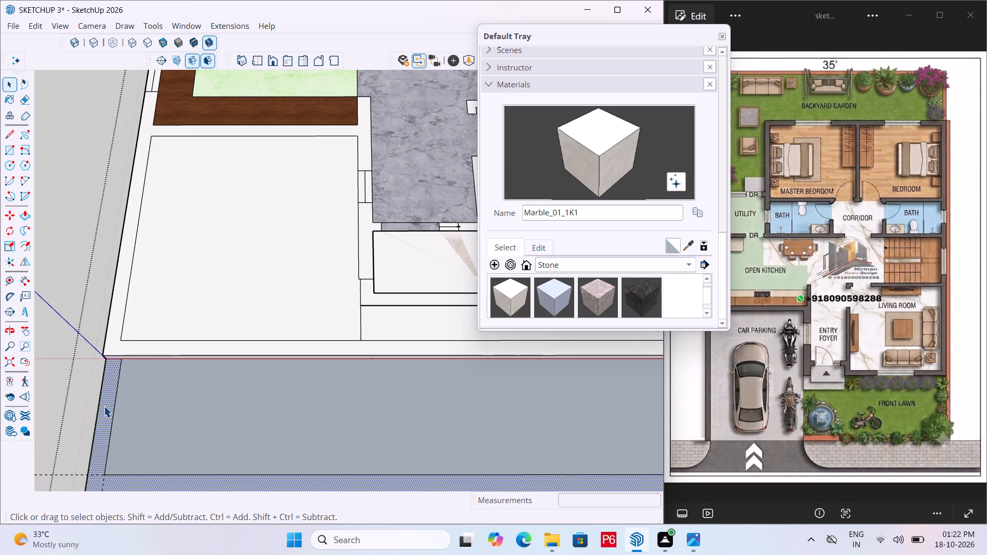
{"action": "key", "text": "p"}
{"action": "left_click", "coordinate": [105, 404]}
{"action": "left_click", "coordinate": [155, 339]}
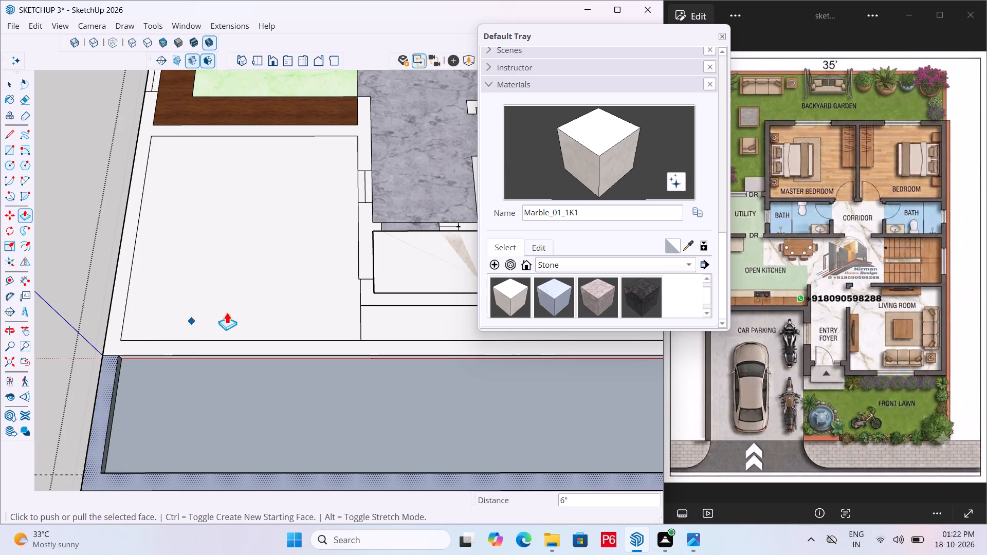
{"action": "scroll", "coordinate": [241, 308], "scroll_direction": "down", "scroll_amount": 5}
{"action": "key", "text": "Escape"}
Push/Pull the inner face of the front strip level with the car parking floor.
{"action": "middle_click_drag", "start_coordinate": [270, 331], "coordinate": [289, 324]}
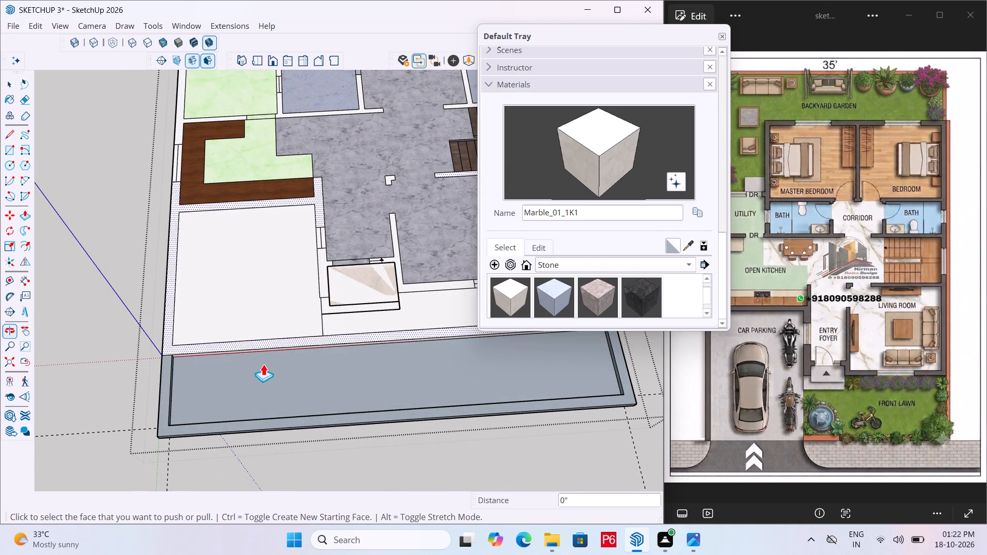
{"action": "left_click", "coordinate": [261, 369]}
{"action": "scroll", "coordinate": [263, 348], "scroll_direction": "up", "scroll_amount": 6}
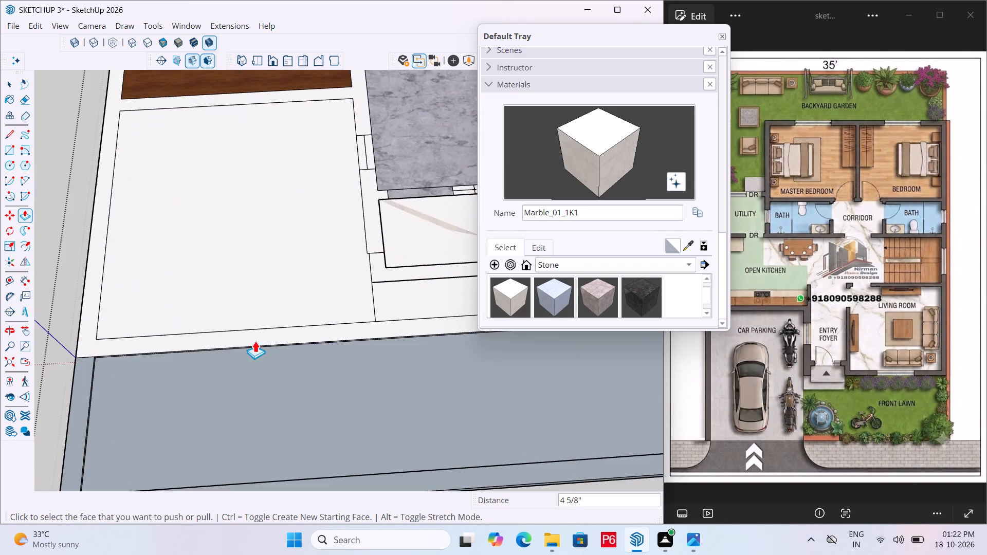
{"action": "scroll", "coordinate": [154, 341], "scroll_direction": "up", "scroll_amount": 4}
{"action": "left_click", "coordinate": [137, 391]}
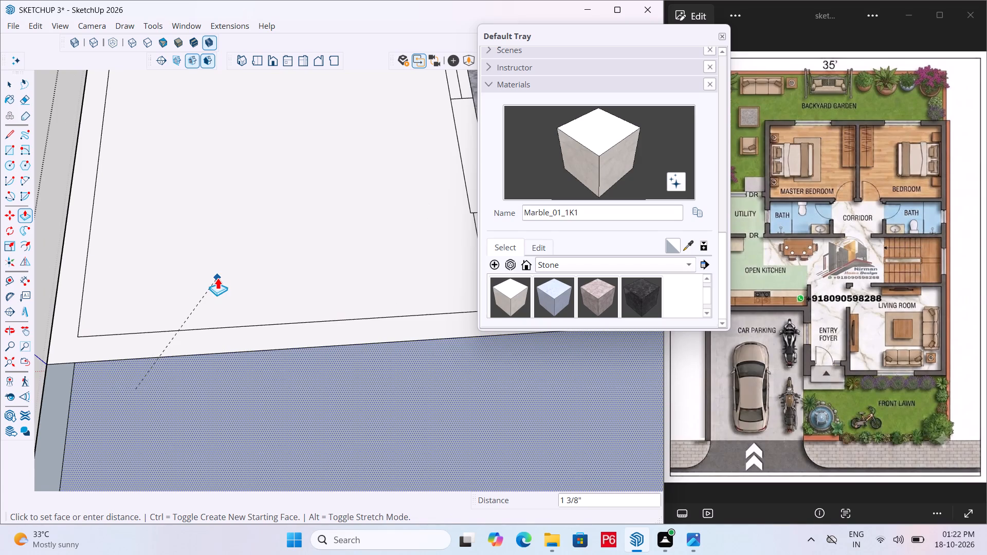
{"action": "left_click", "coordinate": [217, 277]}
{"action": "scroll", "coordinate": [267, 244], "scroll_direction": "down", "scroll_amount": 5}
{"action": "key", "text": "Escape"}
Erase the edges separating the car parking floor from the front strip.
{"action": "key", "text": "e"}
{"action": "left_click_drag", "start_coordinate": [253, 289], "coordinate": [251, 295]}
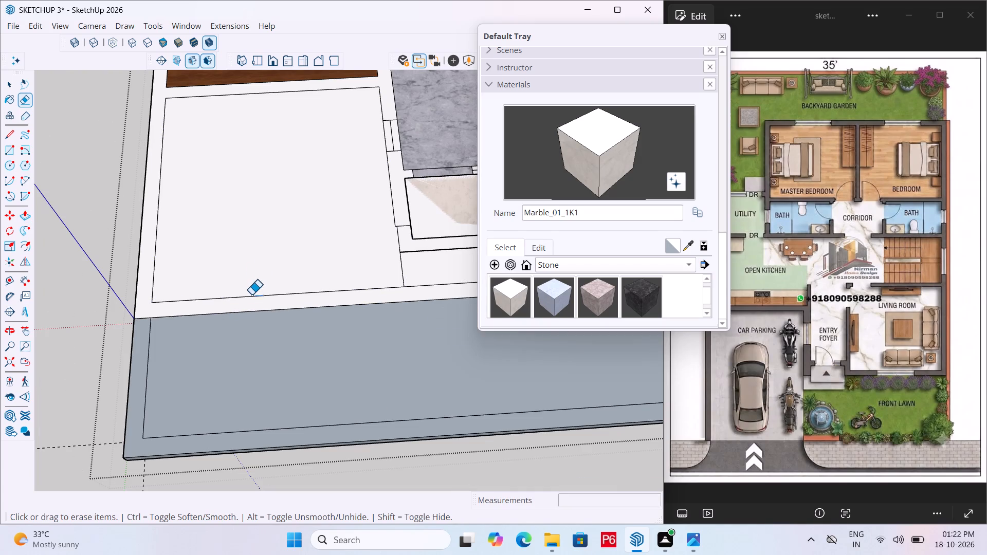
{"action": "left_click_drag", "start_coordinate": [251, 295], "coordinate": [250, 300]}
{"action": "left_click_drag", "start_coordinate": [196, 311], "coordinate": [196, 319]}
{"action": "left_click", "coordinate": [196, 319]}
{"action": "scroll", "coordinate": [259, 410], "scroll_direction": "down", "scroll_amount": 6}
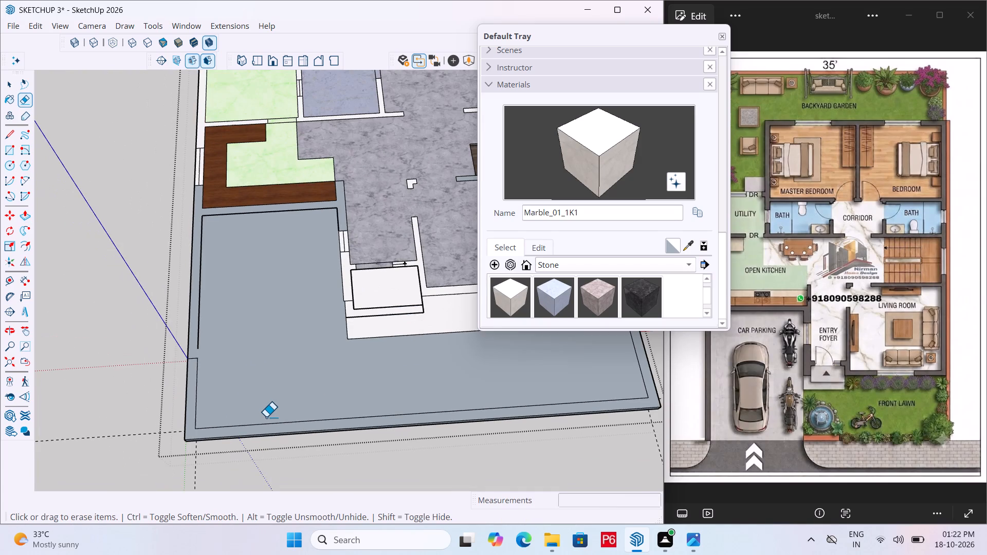
Close the gap in the border's inner edge on the car parking side and erase the leftover edge across the border.
{"action": "scroll", "coordinate": [169, 357], "scroll_direction": "up", "scroll_amount": 6}
{"action": "key", "text": "l"}
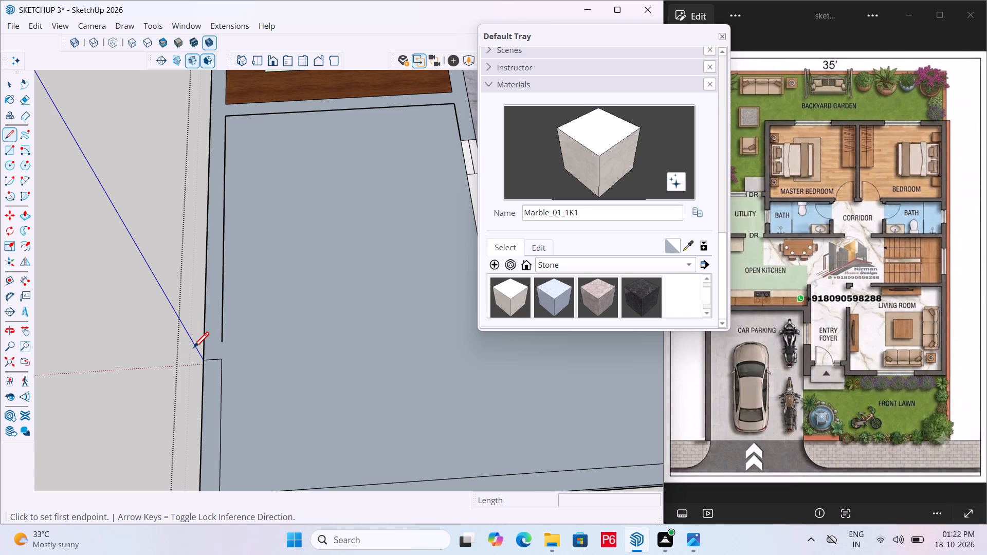
{"action": "left_click", "coordinate": [222, 342]}
{"action": "left_click", "coordinate": [222, 363]}
{"action": "scroll", "coordinate": [219, 365], "scroll_direction": "down", "scroll_amount": 4}
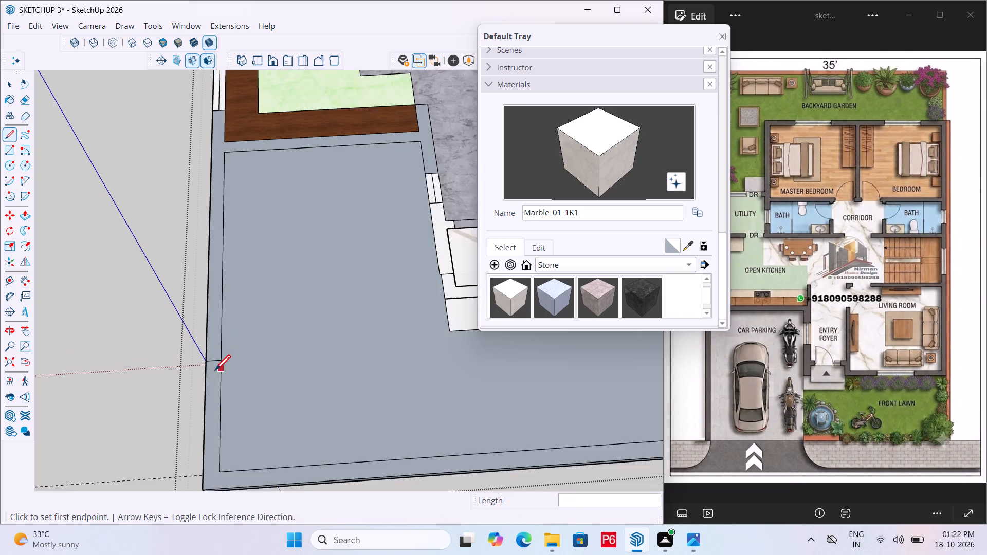
{"action": "scroll", "coordinate": [215, 372], "scroll_direction": "down", "scroll_amount": 2}
{"action": "scroll", "coordinate": [258, 397], "scroll_direction": "down", "scroll_amount": 1}
{"action": "key", "text": "e"}
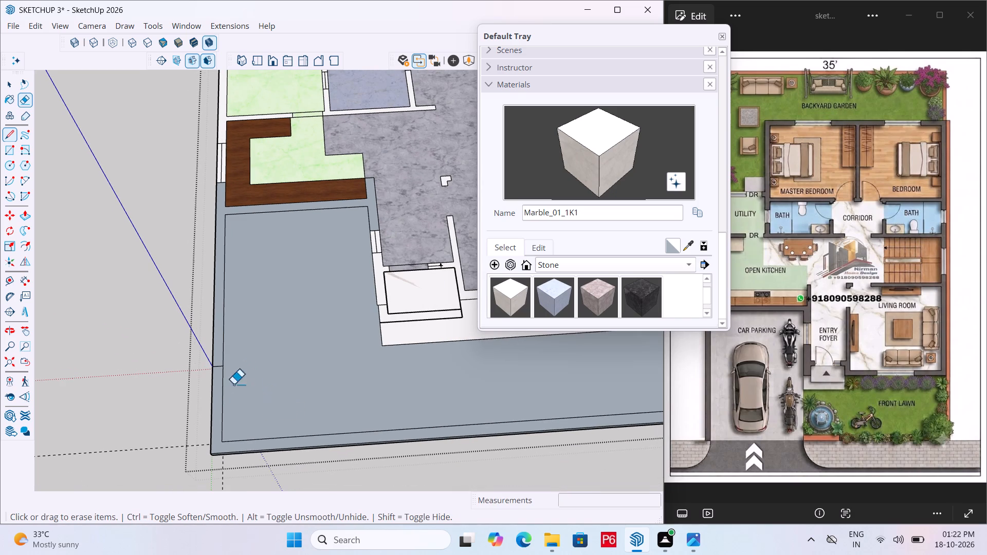
{"action": "scroll", "coordinate": [216, 376], "scroll_direction": "up", "scroll_amount": 6}
{"action": "left_click_drag", "start_coordinate": [221, 356], "coordinate": [218, 367]}
{"action": "left_click", "coordinate": [218, 367]}
{"action": "scroll", "coordinate": [183, 379], "scroll_direction": "down", "scroll_amount": 6}
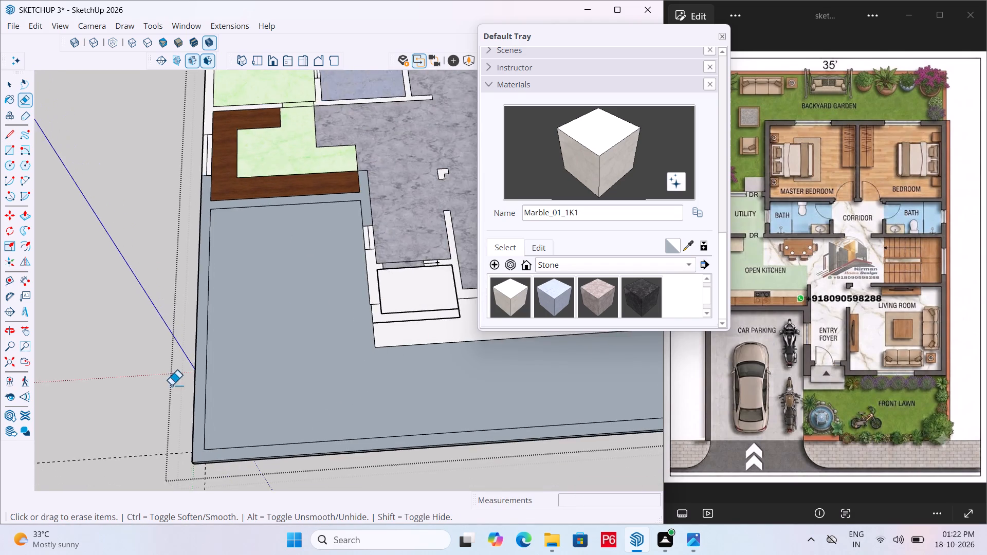
{"action": "scroll", "coordinate": [171, 385], "scroll_direction": "down", "scroll_amount": 6}
Erase the leftover edge across the border on the living room side and extend the inner edge to close its gap.
{"action": "scroll", "coordinate": [545, 368], "scroll_direction": "up", "scroll_amount": 10}
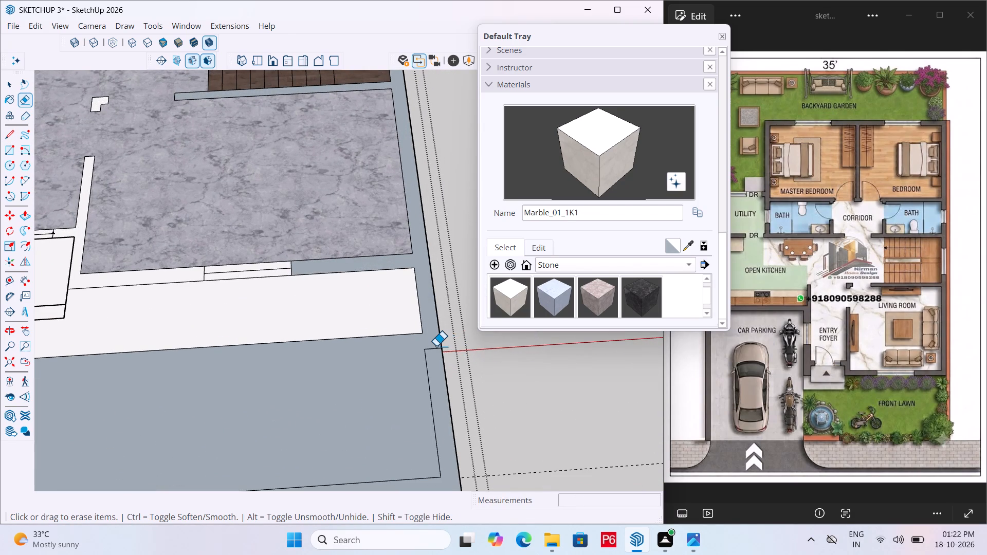
{"action": "left_click", "coordinate": [436, 346]}
{"action": "key", "text": "l"}
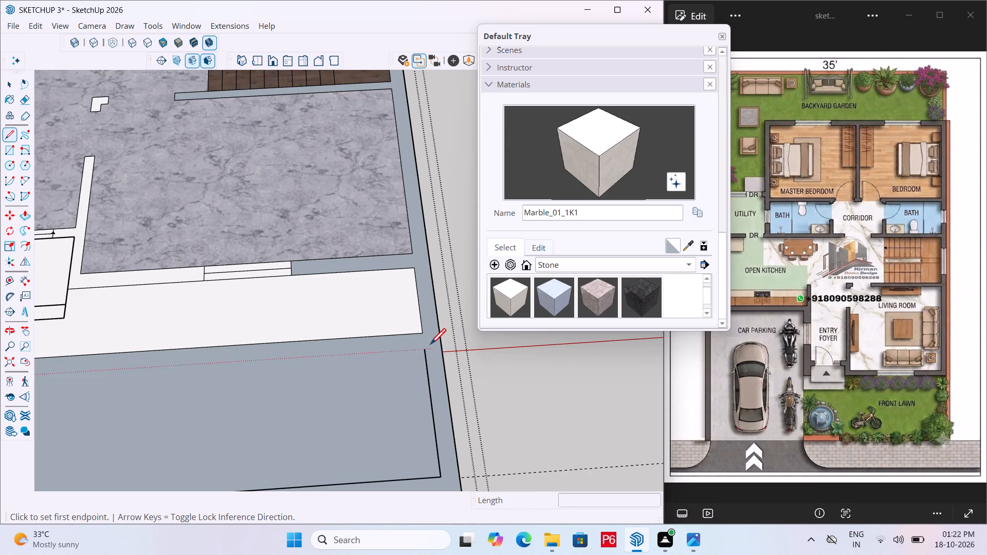
{"action": "left_click_drag", "start_coordinate": [425, 349], "coordinate": [428, 336]}
{"action": "left_click", "coordinate": [428, 331]}
{"action": "scroll", "coordinate": [496, 395], "scroll_direction": "down", "scroll_amount": 6}
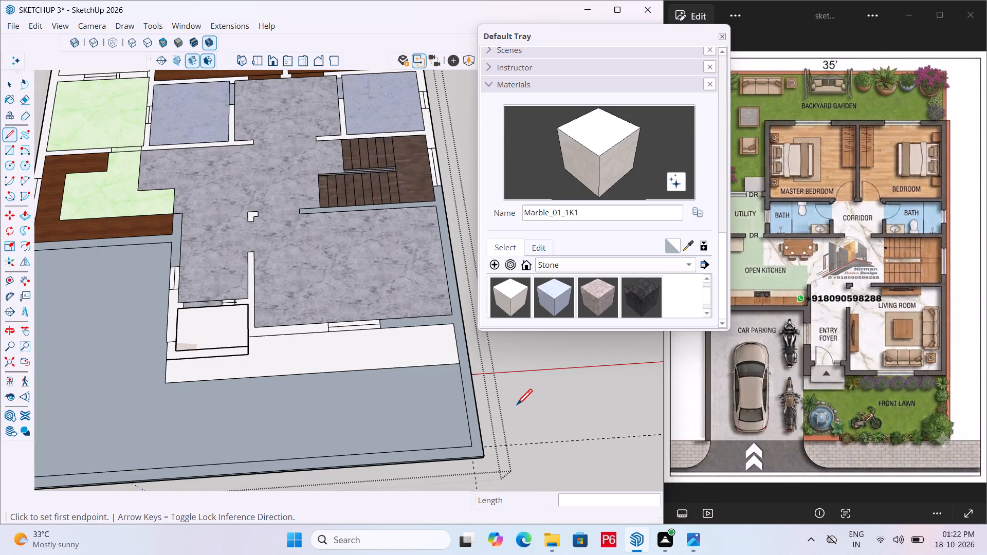
{"action": "scroll", "coordinate": [520, 410], "scroll_direction": "down", "scroll_amount": 3}
Save the model.
{"action": "key", "text": "ctrl+s"}
{"action": "key", "text": "ctrl+s"}
{"action": "key", "text": "ctrl+s"}
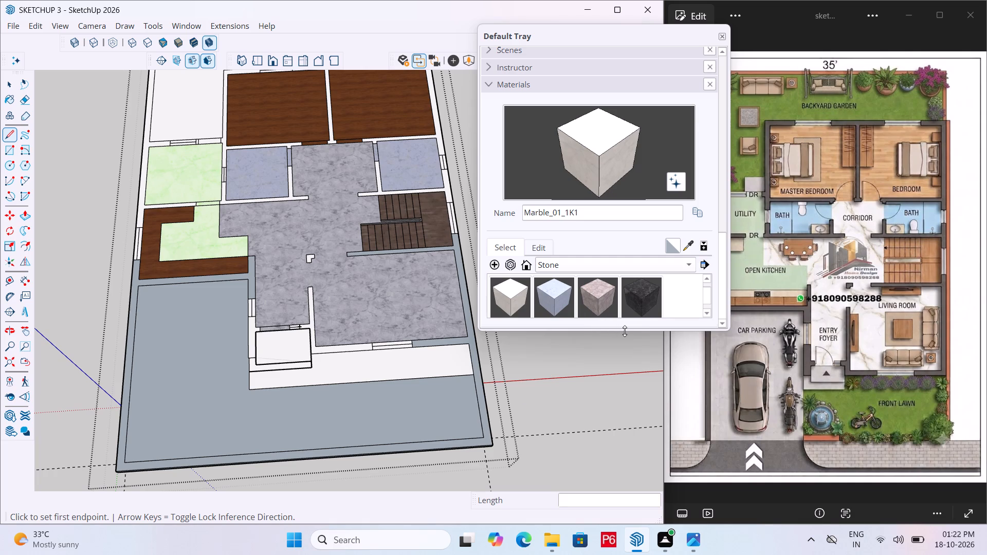
Delete the marble entry landing face together with its bounding edges.
{"action": "scroll", "coordinate": [203, 363], "scroll_direction": "up", "scroll_amount": 2}
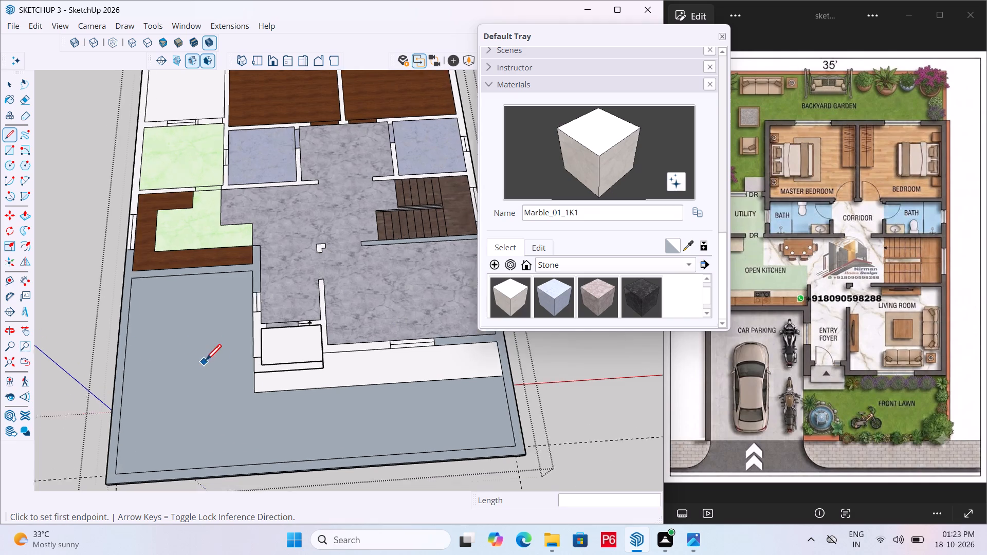
{"action": "scroll", "coordinate": [206, 362], "scroll_direction": "up", "scroll_amount": 4}
{"action": "key", "text": "space"}
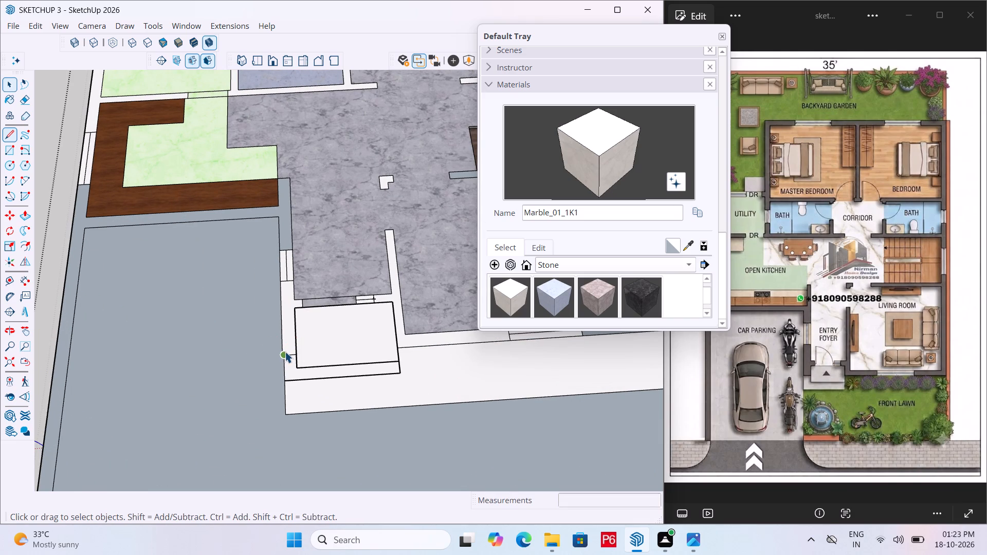
{"action": "key", "text": "Escape"}
{"action": "left_click", "coordinate": [315, 350]}
{"action": "double_click", "coordinate": [336, 342]}
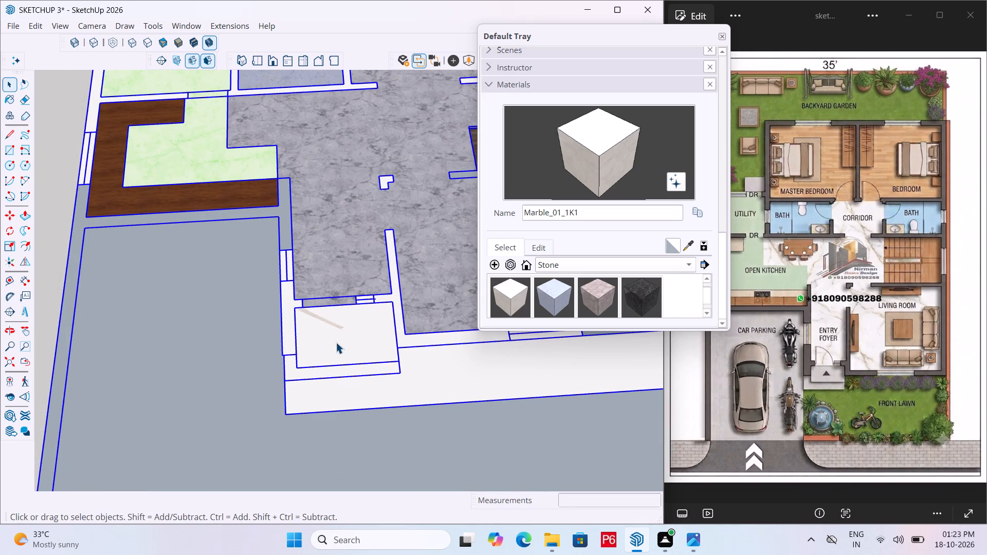
{"action": "left_click", "coordinate": [298, 344]}
{"action": "key", "text": "BackSpace"}
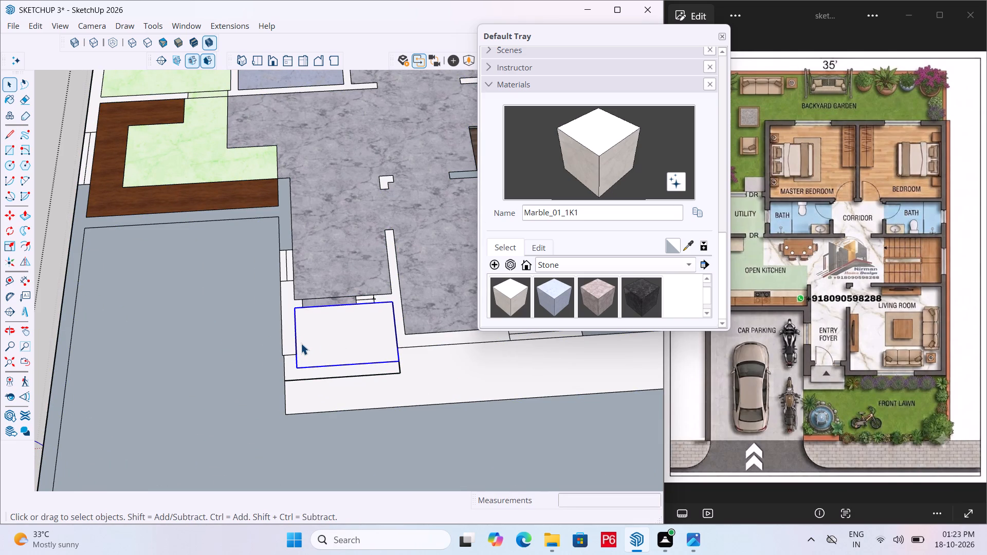
{"action": "key", "text": "Delete"}
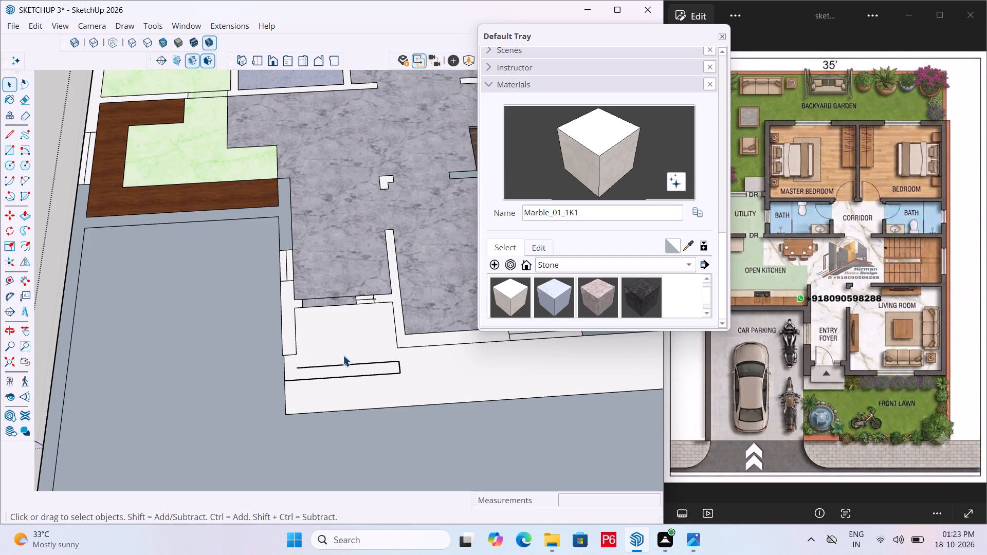
Redraw the entry landing rectangle between the wall corner and the step in front of it.
{"action": "key", "text": "r"}
{"action": "left_click", "coordinate": [297, 311]}
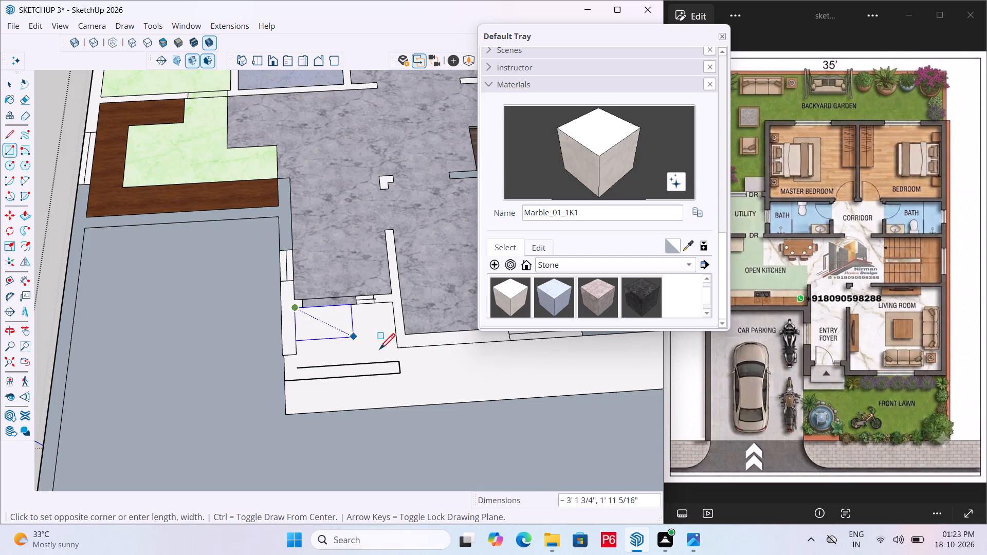
{"action": "left_click", "coordinate": [397, 364]}
{"action": "scroll", "coordinate": [355, 383], "scroll_direction": "down", "scroll_amount": 5}
Draw a dividing line about 6' 2" long from the front platform's parking-side corner to the front border's inner edge.
{"action": "key", "text": "space"}
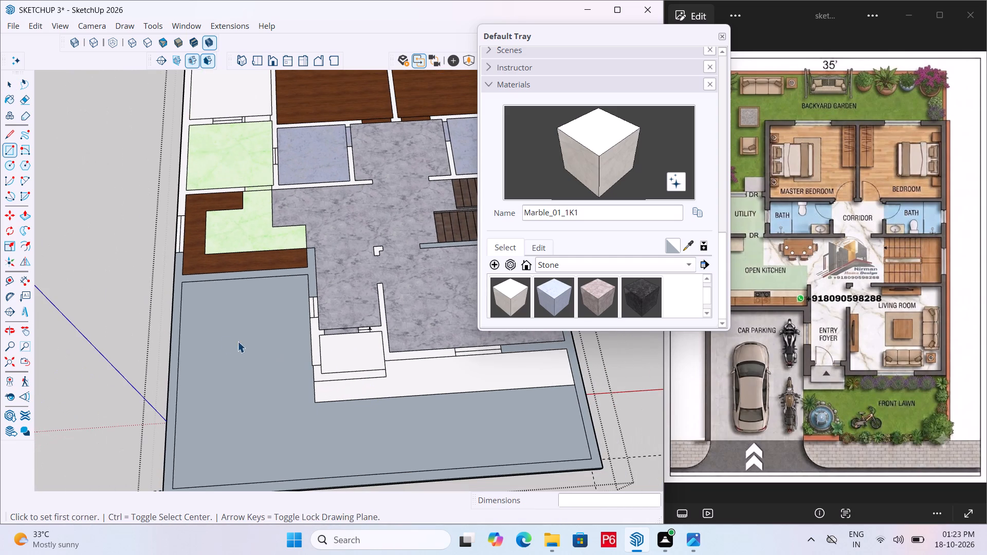
{"action": "double_click", "coordinate": [156, 325]}
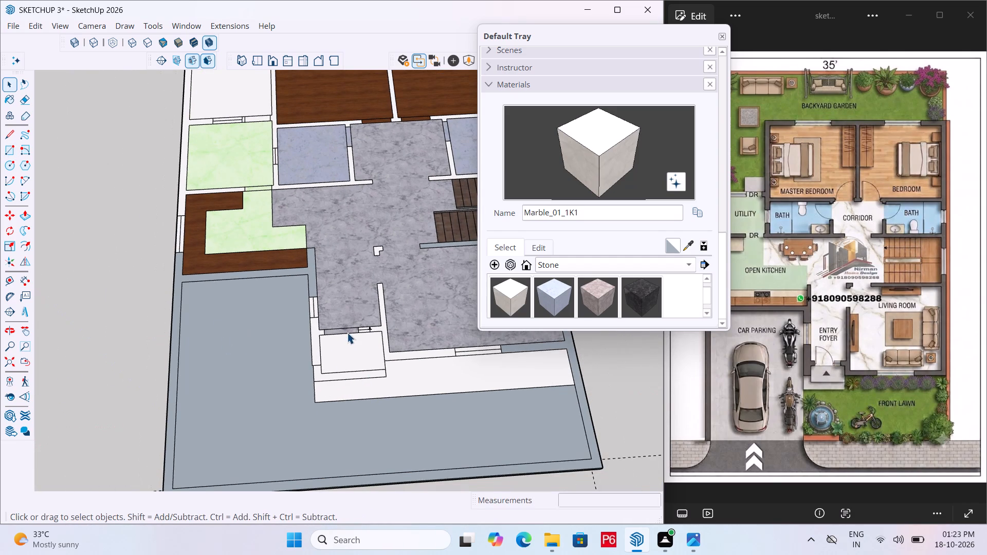
{"action": "scroll", "coordinate": [347, 332], "scroll_direction": "up", "scroll_amount": 3}
{"action": "double_click", "coordinate": [234, 322]}
{"action": "left_click", "coordinate": [215, 306]}
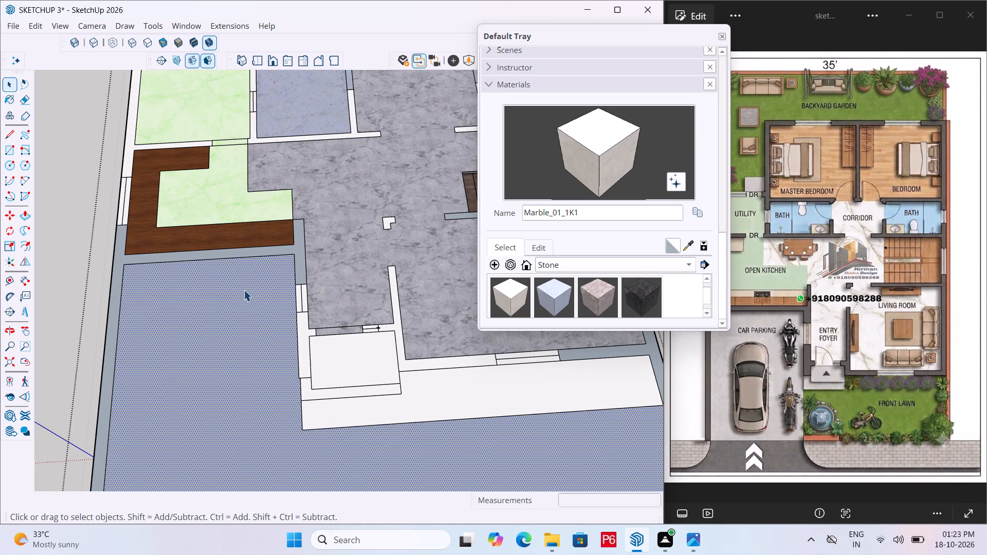
{"action": "scroll", "coordinate": [248, 287], "scroll_direction": "down", "scroll_amount": 6}
{"action": "scroll", "coordinate": [247, 406], "scroll_direction": "up", "scroll_amount": 6}
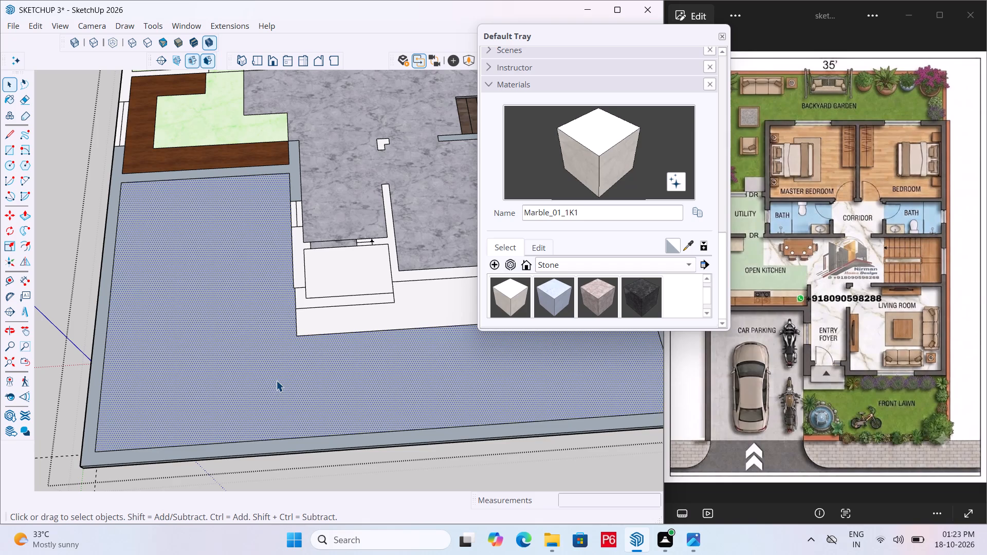
{"action": "scroll", "coordinate": [251, 377], "scroll_direction": "down", "scroll_amount": 6}
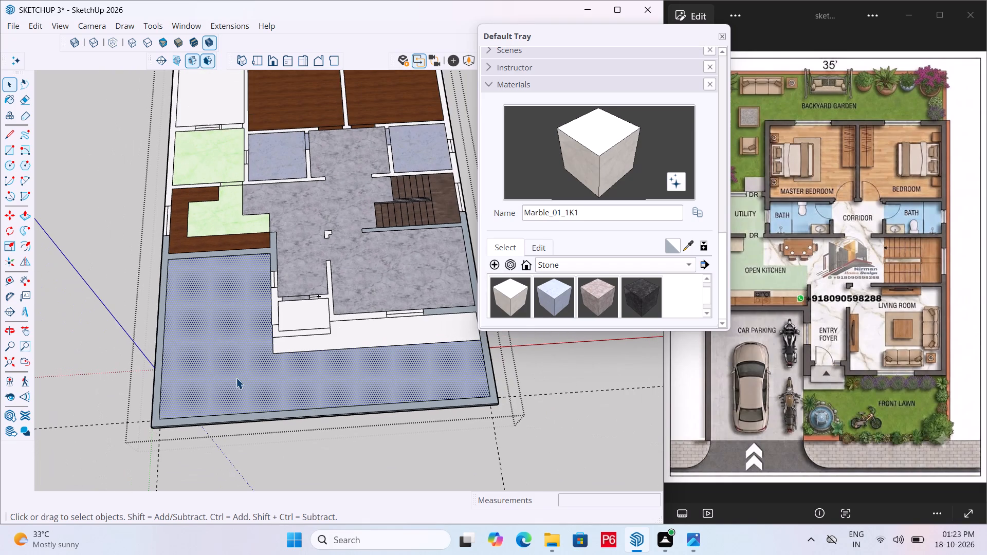
{"action": "scroll", "coordinate": [237, 378], "scroll_direction": "up", "scroll_amount": 5}
{"action": "key", "text": "l"}
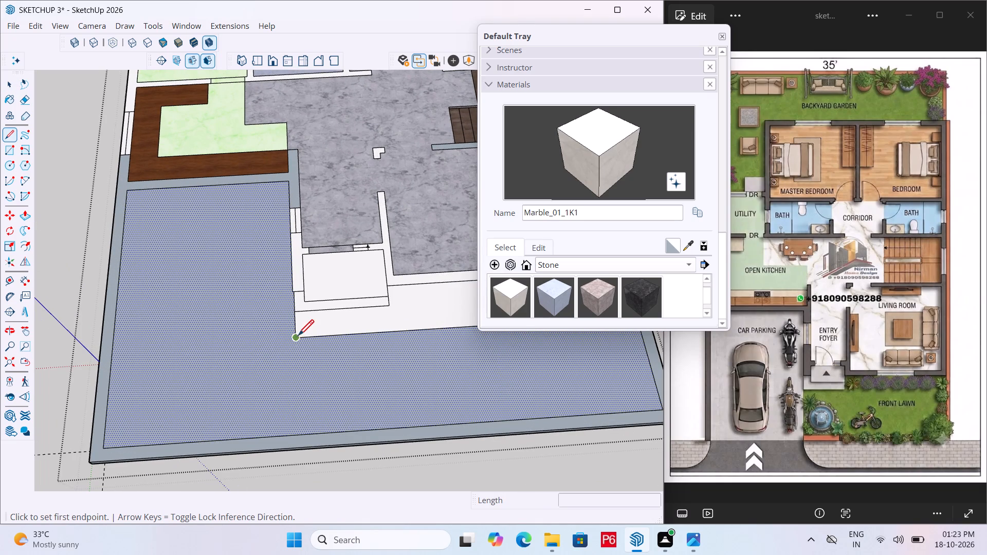
{"action": "left_click", "coordinate": [299, 336]}
{"action": "left_click", "coordinate": [305, 432]}
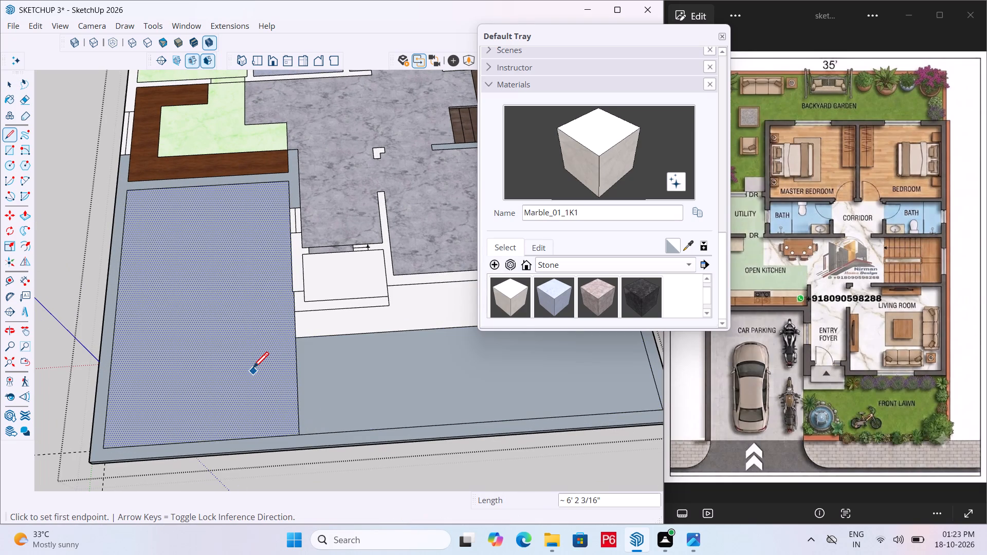
{"action": "scroll", "coordinate": [253, 369], "scroll_direction": "down", "scroll_amount": 5}
{"action": "key", "text": "Escape"}
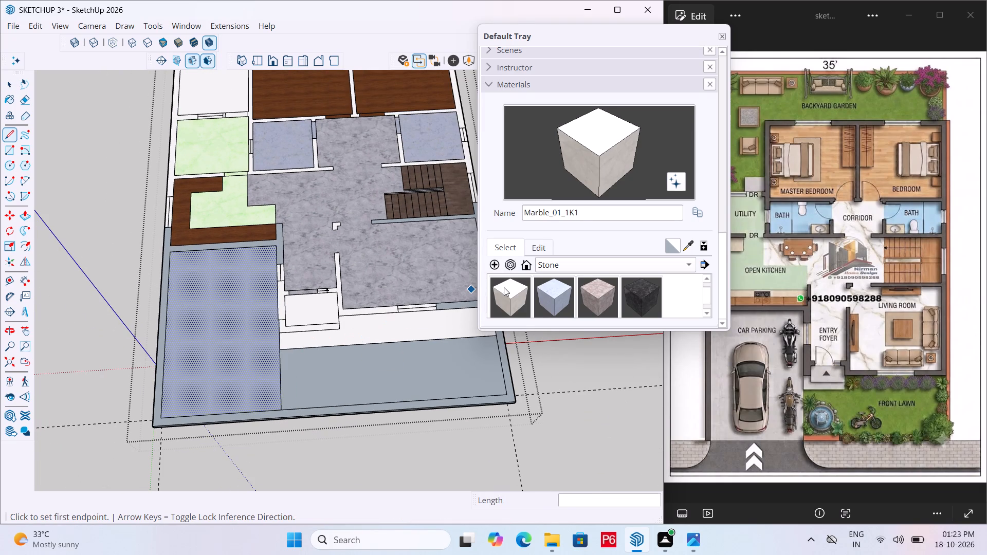
Paint both front lawn faces beside the car parking with the Soil_04_1K material from the Ground collection.
{"action": "double_click", "coordinate": [581, 271]}
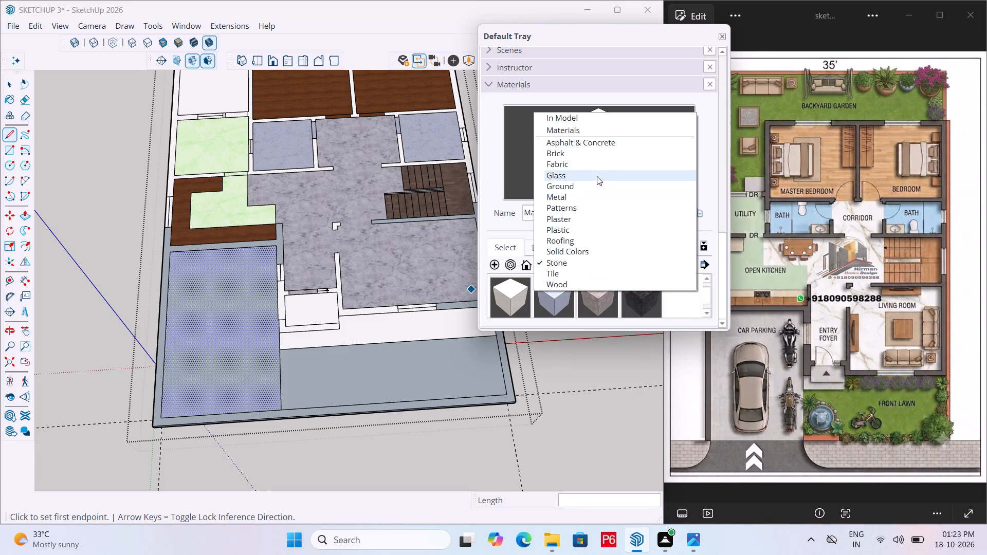
{"action": "left_click", "coordinate": [591, 180]}
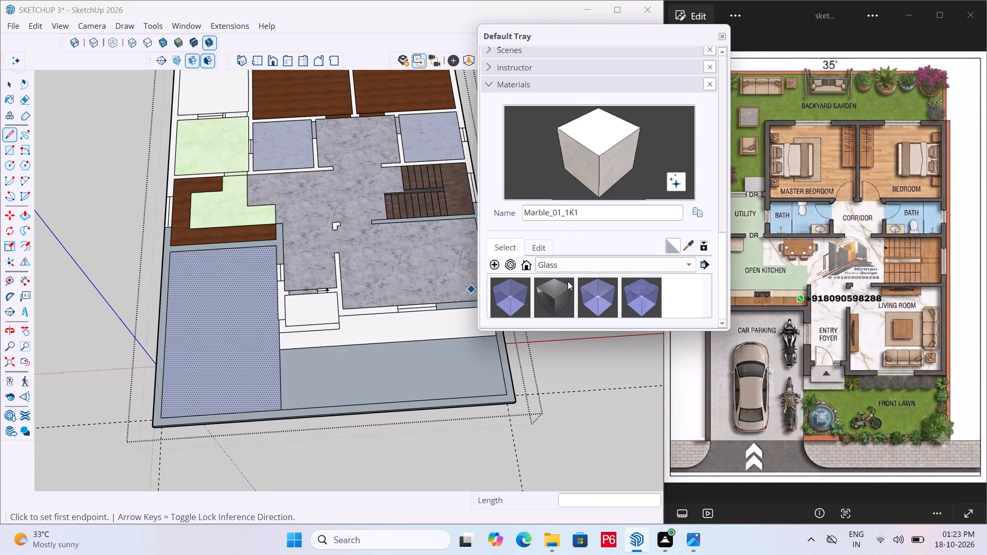
{"action": "left_click", "coordinate": [594, 266]}
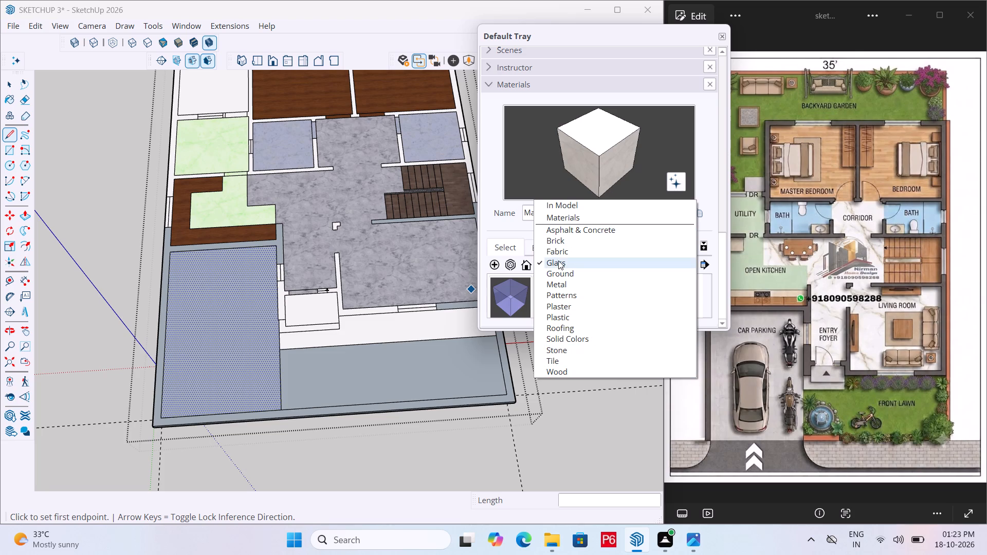
{"action": "left_click", "coordinate": [572, 274]}
{"action": "scroll", "coordinate": [608, 279], "scroll_direction": "down", "scroll_amount": 2}
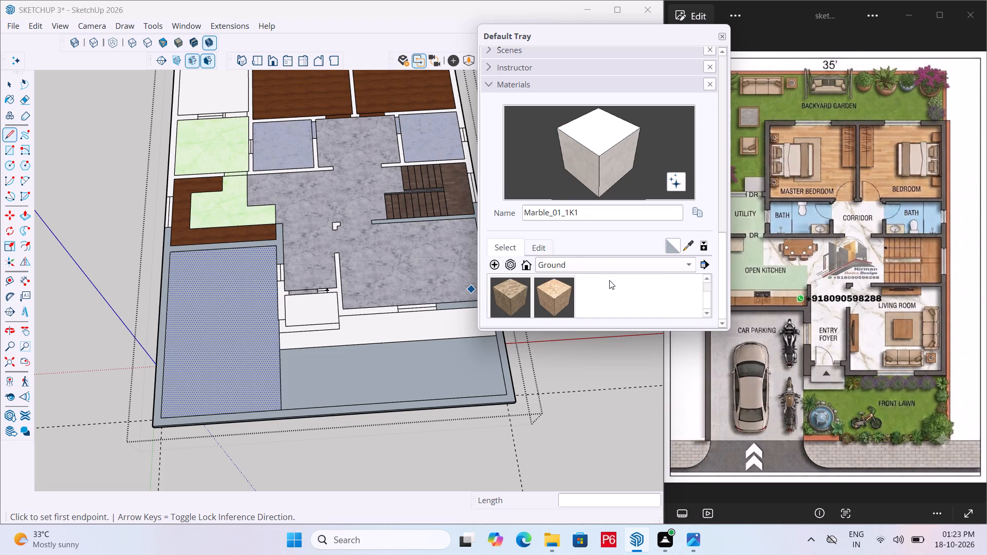
{"action": "scroll", "coordinate": [609, 280], "scroll_direction": "down", "scroll_amount": 1}
{"action": "scroll", "coordinate": [607, 282], "scroll_direction": "up", "scroll_amount": 1}
{"action": "left_click", "coordinate": [638, 293]}
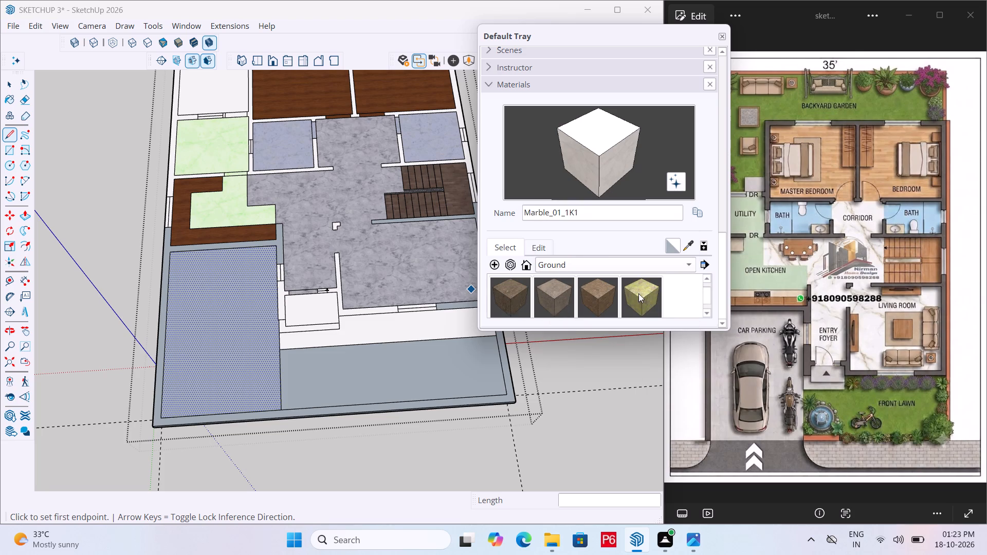
{"action": "left_click", "coordinate": [450, 364]}
{"action": "left_click", "coordinate": [448, 335]}
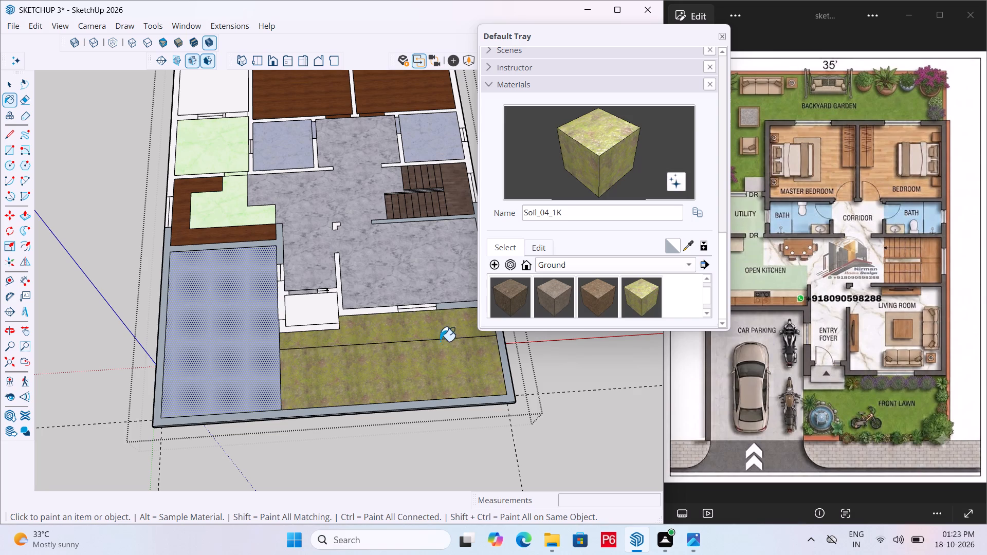
Erase the edge between the two soil-painted front lawn faces.
{"action": "key", "text": "e"}
{"action": "double_click", "coordinate": [395, 342]}
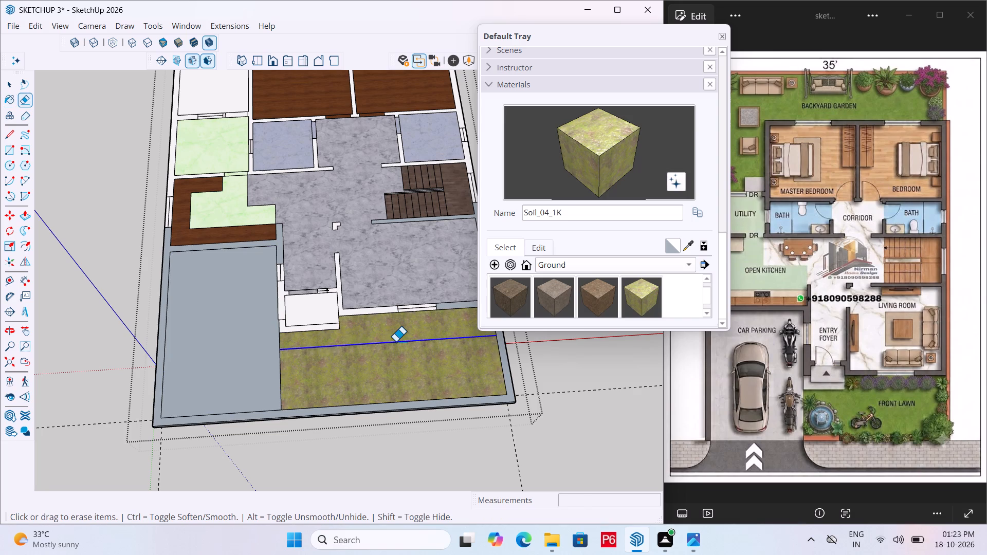
{"action": "scroll", "coordinate": [413, 374], "scroll_direction": "down", "scroll_amount": 1}
Save the model.
{"action": "key", "text": "ctrl+s"}
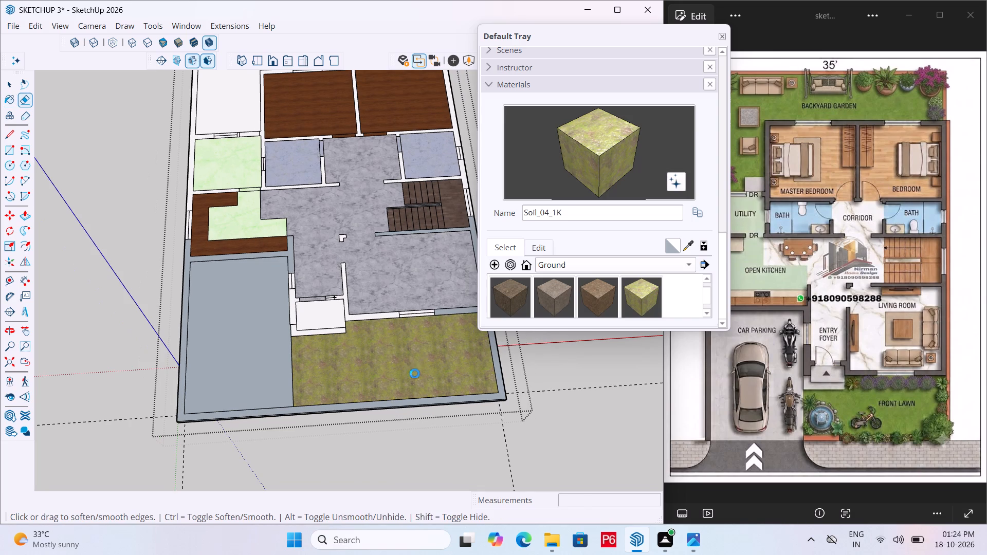
Save the model.
{"action": "key", "text": "ctrl+s"}
{"action": "scroll", "coordinate": [414, 373], "scroll_direction": "down", "scroll_amount": 1, "text": "ctrl"}
{"action": "key", "text": "ctrl+s"}
Paint the L-shaped backyard garden face behind the bedrooms with the Soil_04_1K material.
{"action": "scroll", "coordinate": [384, 394], "scroll_direction": "down", "scroll_amount": 4}
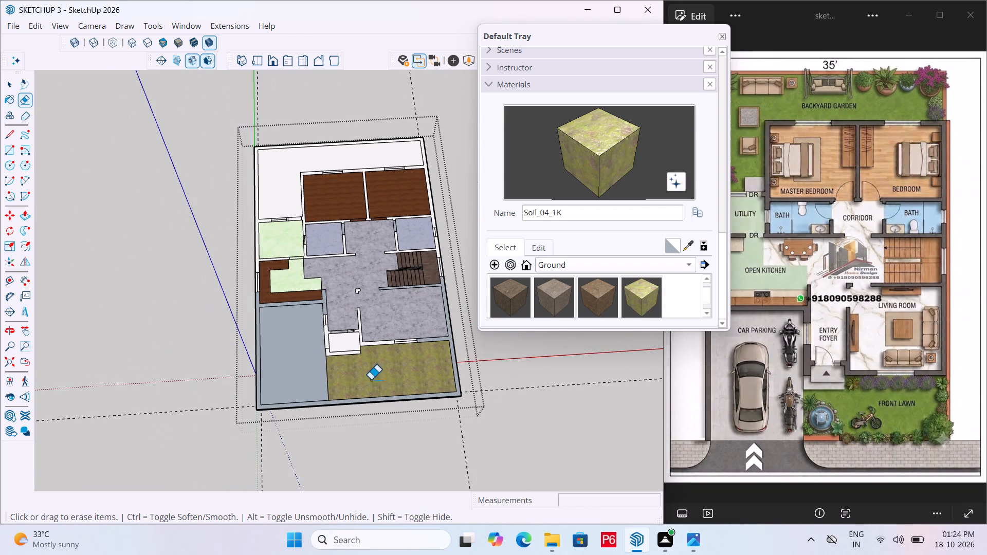
{"action": "scroll", "coordinate": [371, 380], "scroll_direction": "down", "scroll_amount": 1}
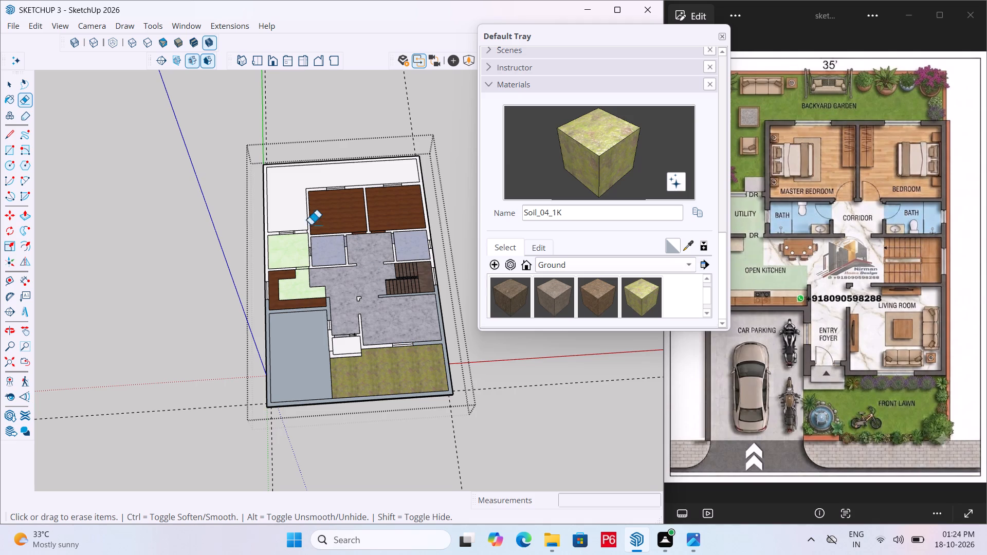
{"action": "left_click", "coordinate": [644, 291]}
{"action": "left_click", "coordinate": [289, 194]}
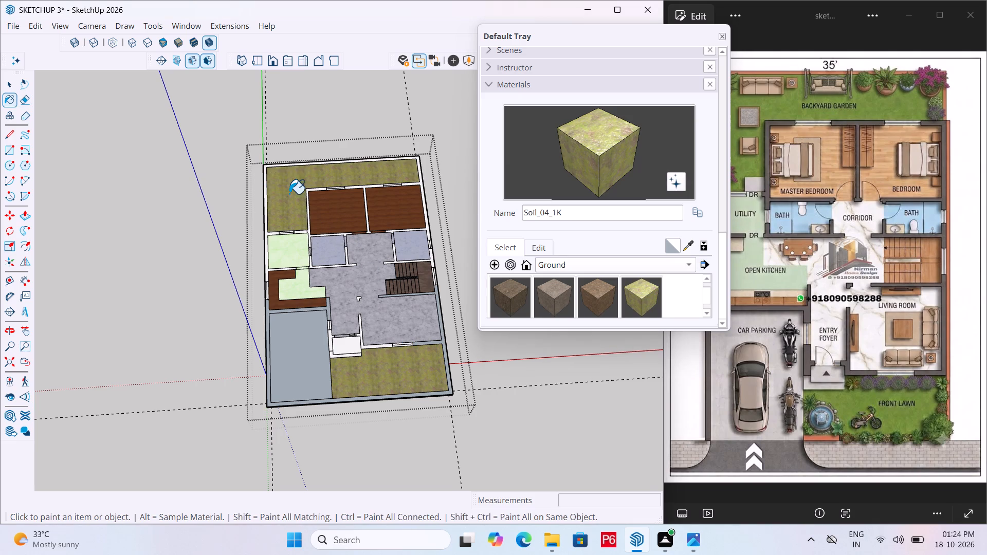
Erase the remaining dashed guide lines that extend beyond the front of the house.
{"action": "key", "text": "e"}
{"action": "left_click_drag", "start_coordinate": [206, 376], "coordinate": [214, 398]}
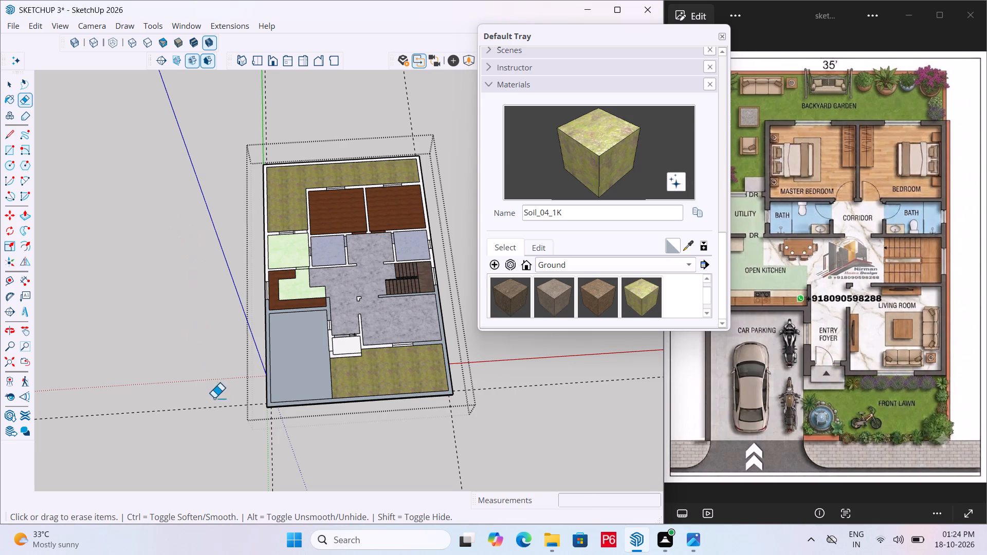
{"action": "left_click_drag", "start_coordinate": [214, 398], "coordinate": [294, 432]}
{"action": "left_click_drag", "start_coordinate": [354, 435], "coordinate": [378, 438]}
{"action": "left_click_drag", "start_coordinate": [382, 438], "coordinate": [482, 443]}
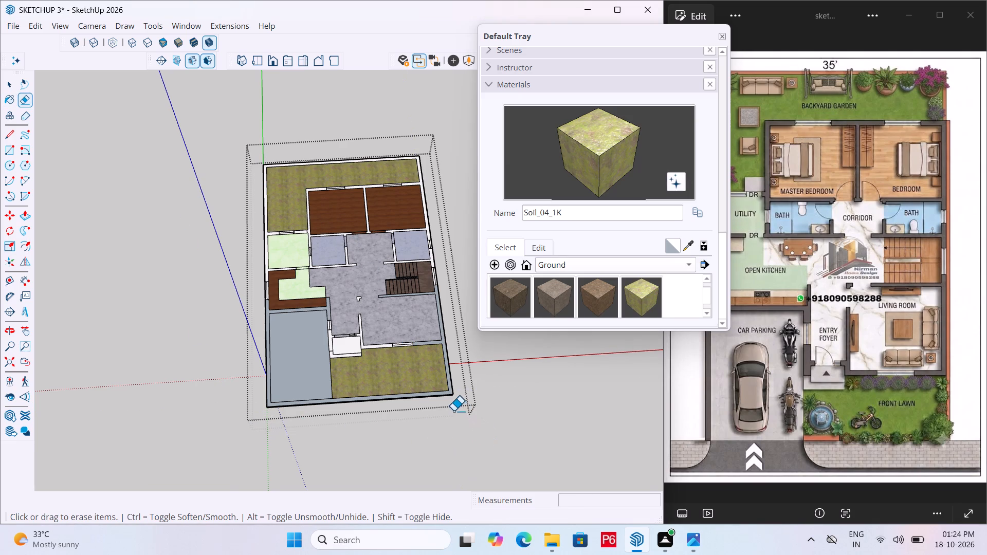
Save the model.
{"action": "key", "text": "ctrl+s"}
{"action": "key", "text": "ctrl+s"}
{"action": "key", "text": "ctrl+s"}
{"action": "key", "text": "ctrl+s"}
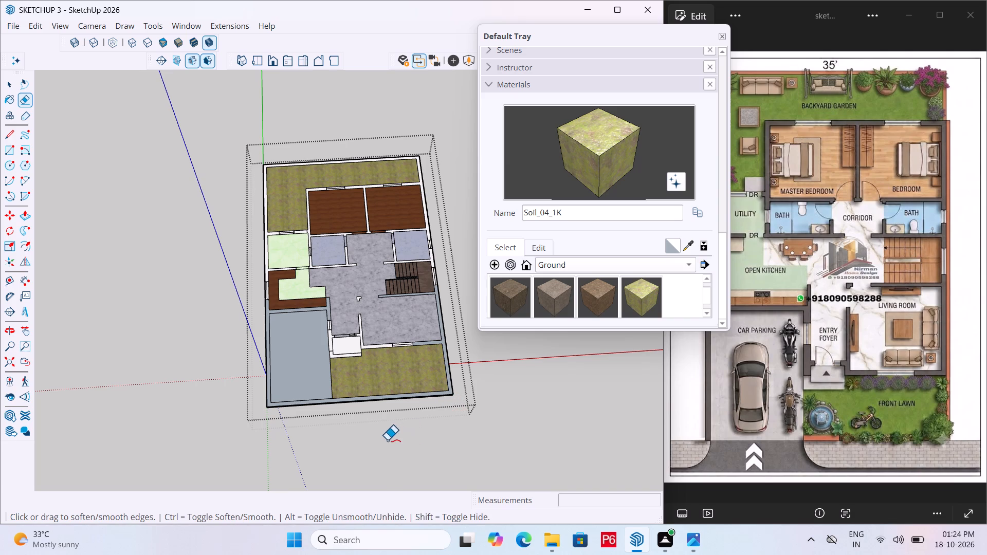
Browse the Solid Colors, Stone, Tile and Asphalt & Concrete material collections for a car parking floor finish.
{"action": "scroll", "coordinate": [344, 402], "scroll_direction": "down", "scroll_amount": 3}
{"action": "scroll", "coordinate": [255, 366], "scroll_direction": "up", "scroll_amount": 13}
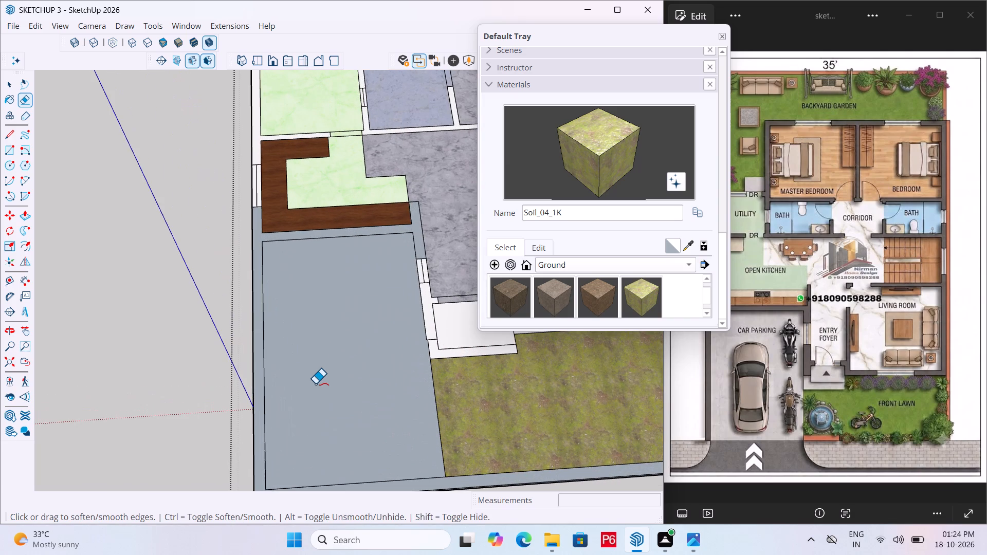
{"action": "key", "text": "b"}
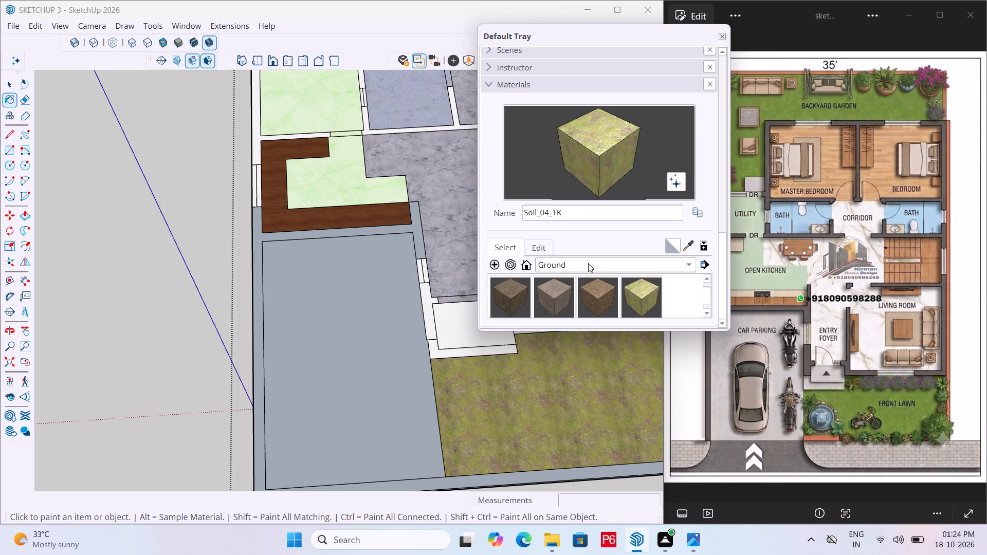
{"action": "left_click", "coordinate": [588, 263]}
{"action": "left_click", "coordinate": [593, 323]}
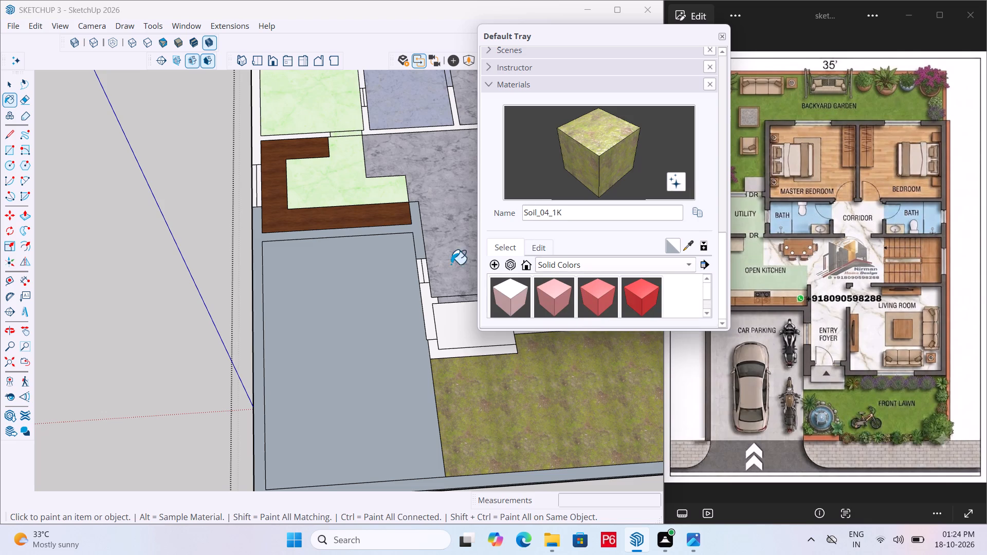
{"action": "left_click", "coordinate": [572, 271]}
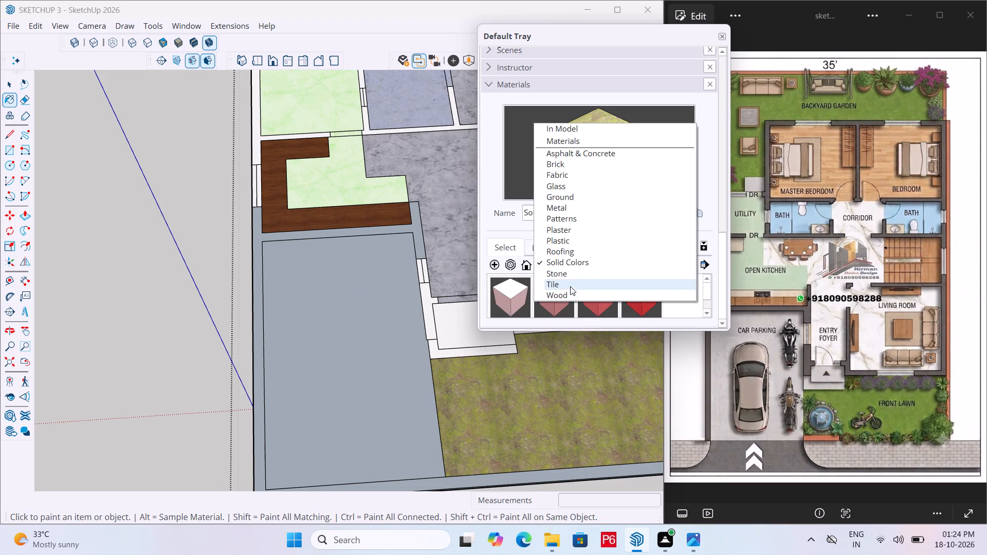
{"action": "left_click", "coordinate": [584, 275]}
{"action": "scroll", "coordinate": [562, 293], "scroll_direction": "down", "scroll_amount": 4}
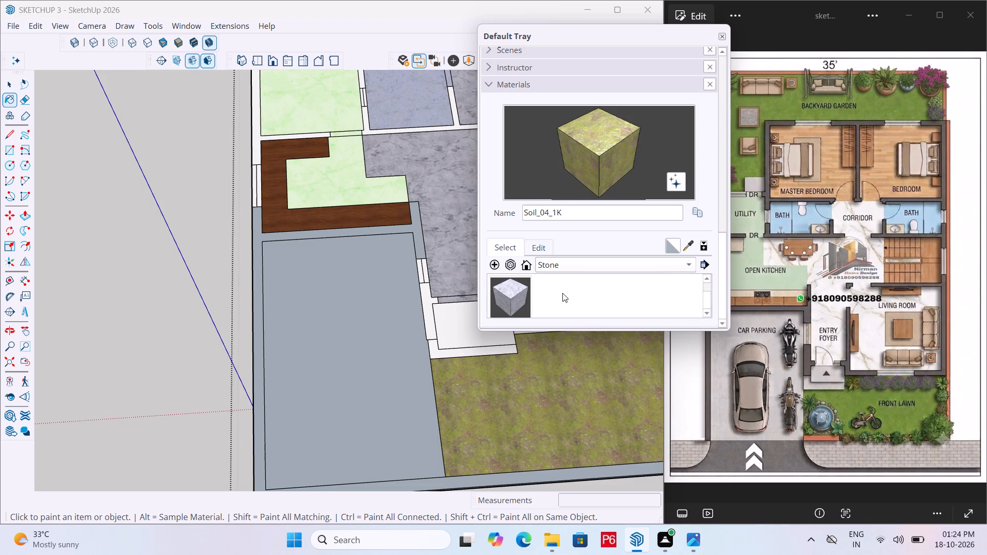
{"action": "left_click", "coordinate": [582, 265]}
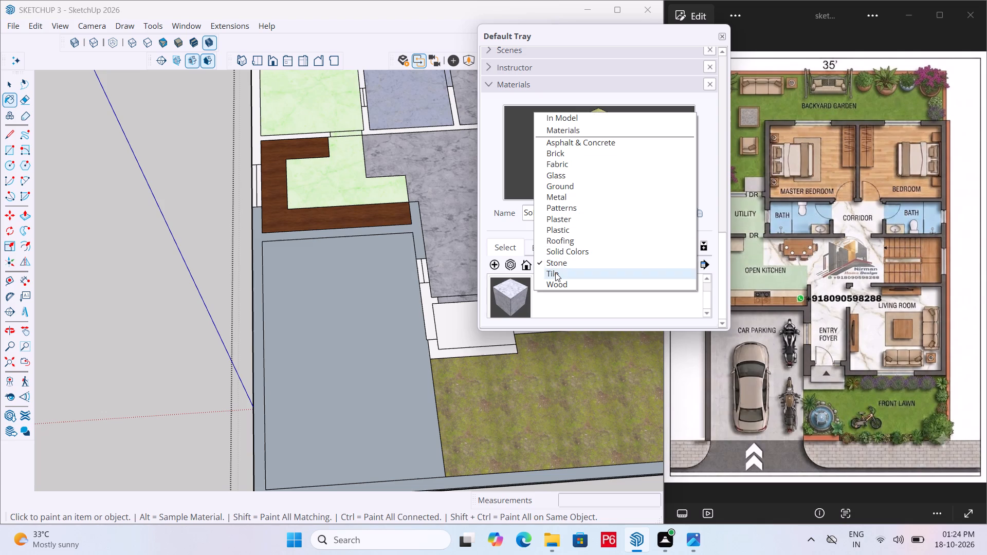
{"action": "left_click", "coordinate": [555, 272]}
{"action": "scroll", "coordinate": [569, 270], "scroll_direction": "down", "scroll_amount": 9}
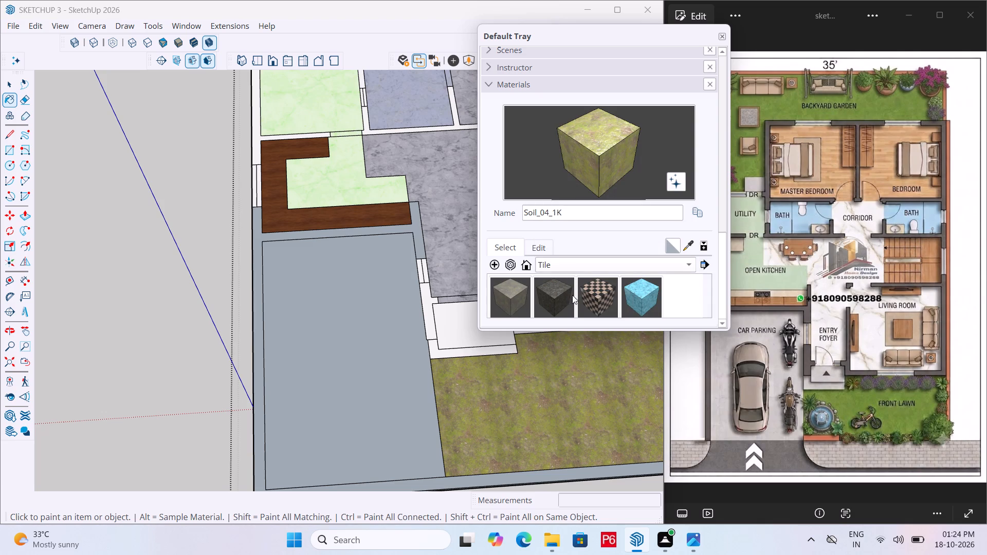
{"action": "scroll", "coordinate": [572, 295], "scroll_direction": "down", "scroll_amount": 2}
{"action": "scroll", "coordinate": [632, 297], "scroll_direction": "up", "scroll_amount": 5}
{"action": "scroll", "coordinate": [633, 290], "scroll_direction": "down", "scroll_amount": 6}
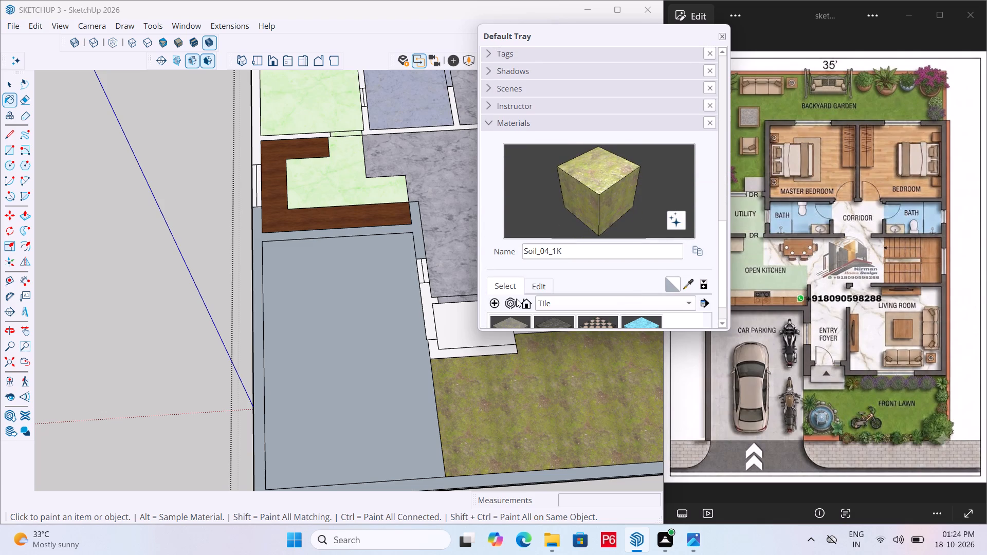
{"action": "double_click", "coordinate": [581, 265]}
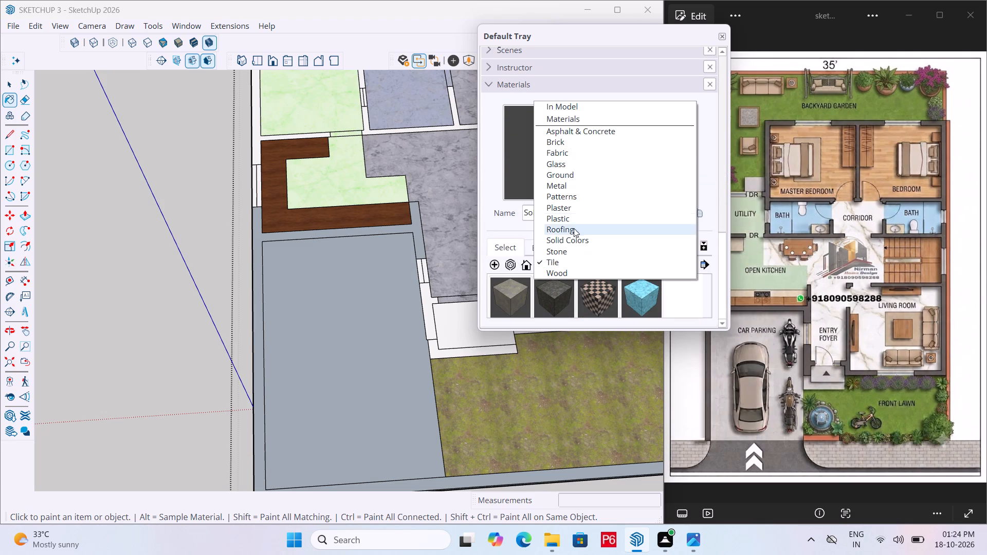
{"action": "left_click", "coordinate": [610, 133]}
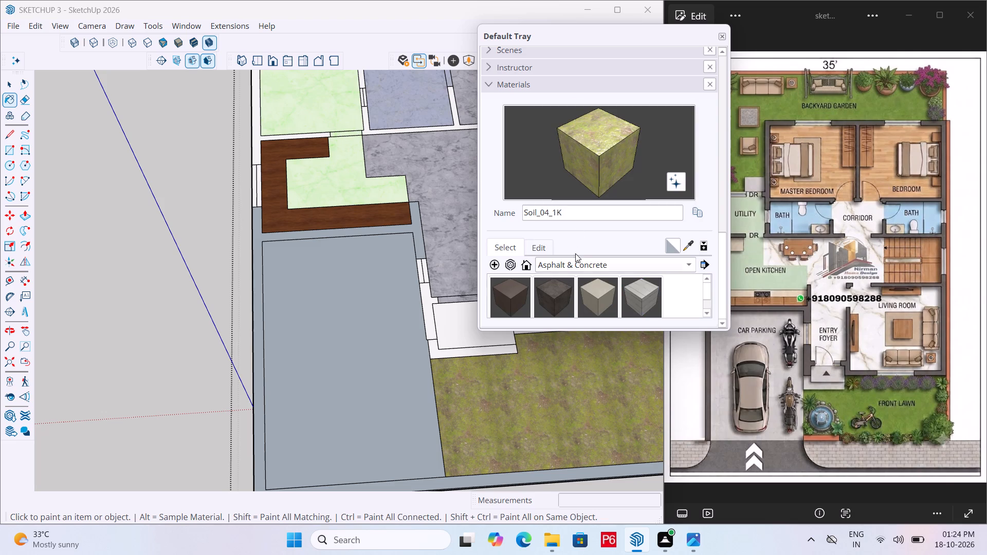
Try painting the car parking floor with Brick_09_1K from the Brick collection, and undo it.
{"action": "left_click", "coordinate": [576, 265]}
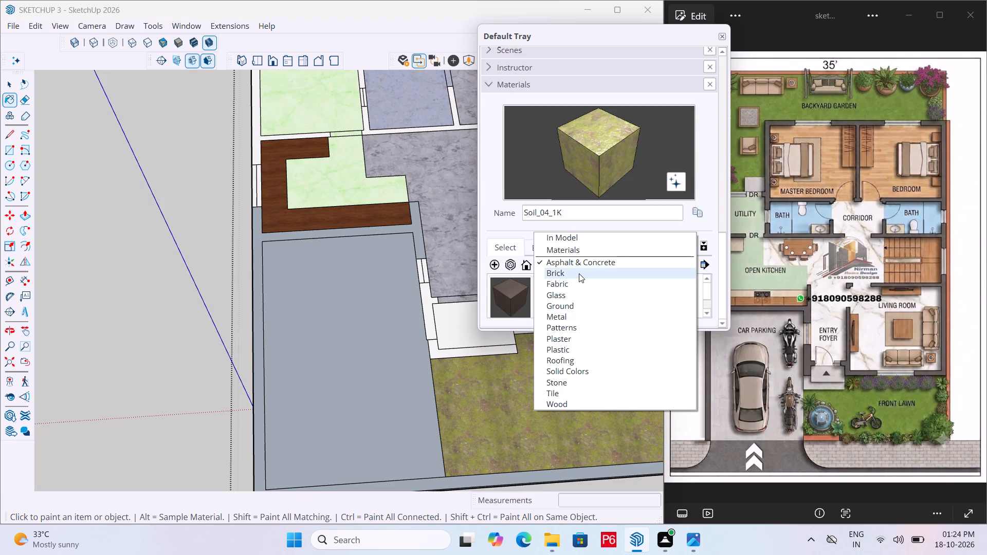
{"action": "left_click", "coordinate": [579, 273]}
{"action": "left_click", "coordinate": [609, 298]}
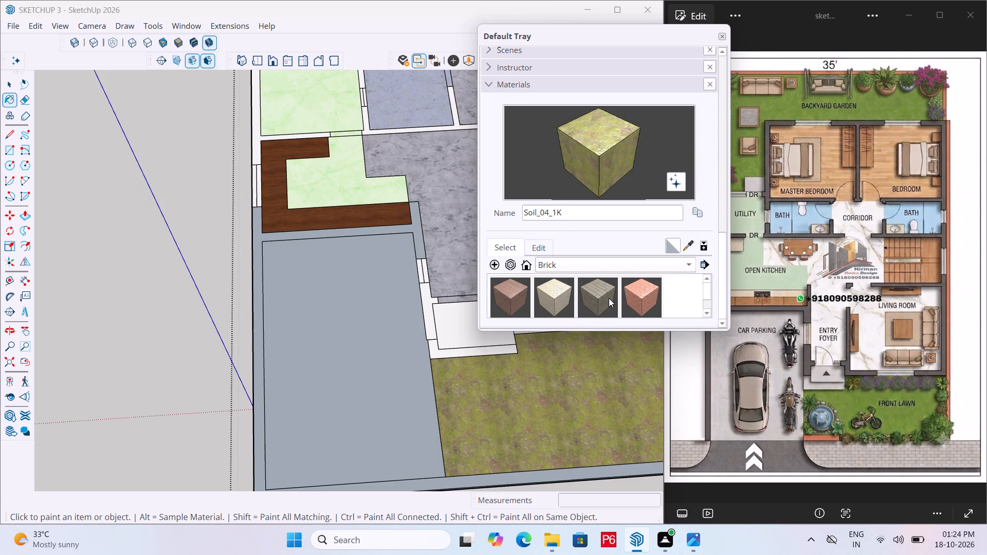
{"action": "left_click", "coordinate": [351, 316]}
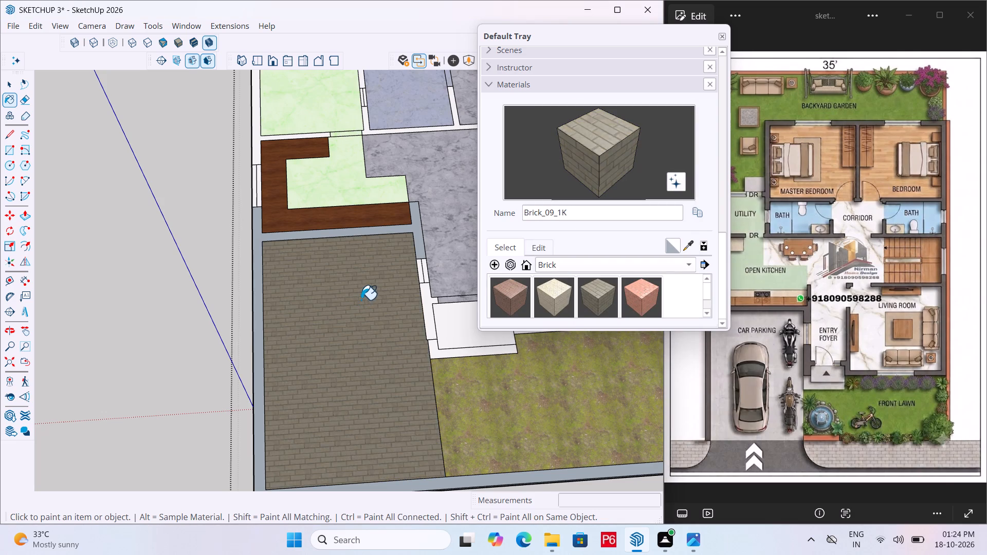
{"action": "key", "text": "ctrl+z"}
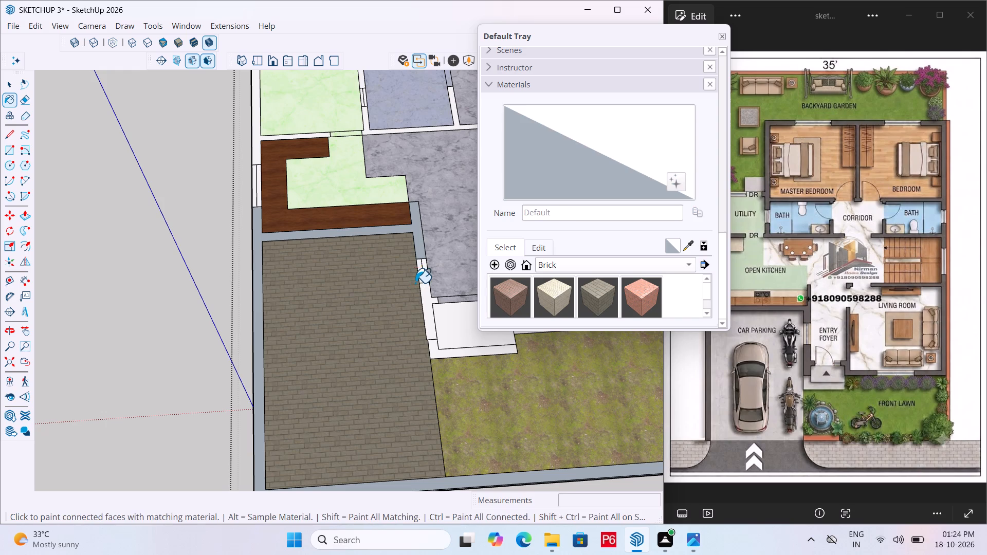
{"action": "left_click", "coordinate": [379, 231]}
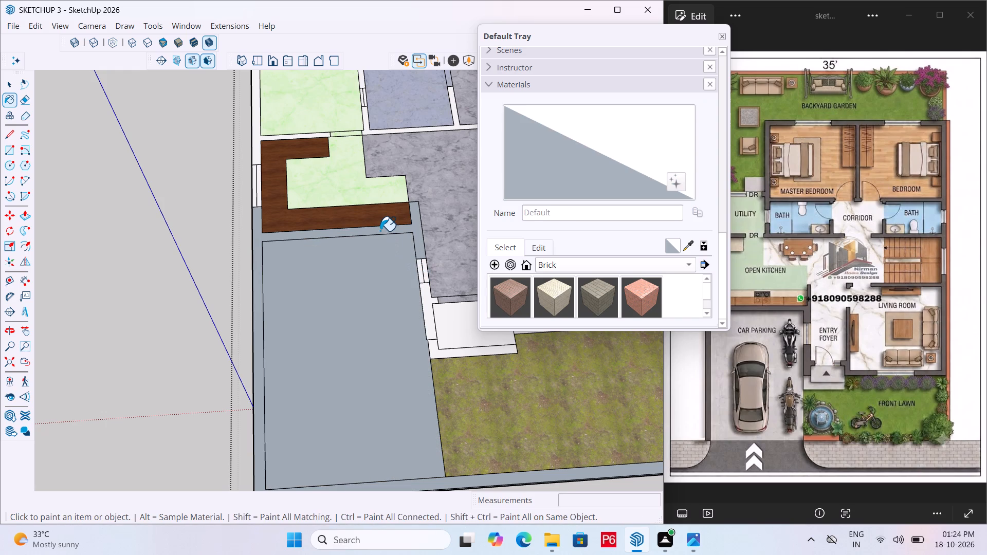
Paint the car parking floor with the Plaster_02_1K material from the Plaster collection.
{"action": "left_click", "coordinate": [578, 269]}
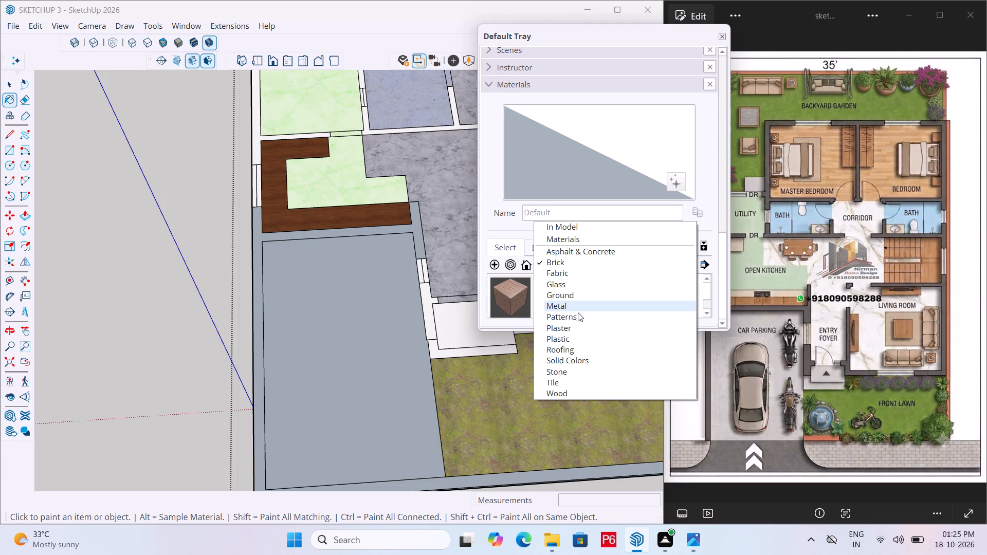
{"action": "left_click", "coordinate": [601, 273]}
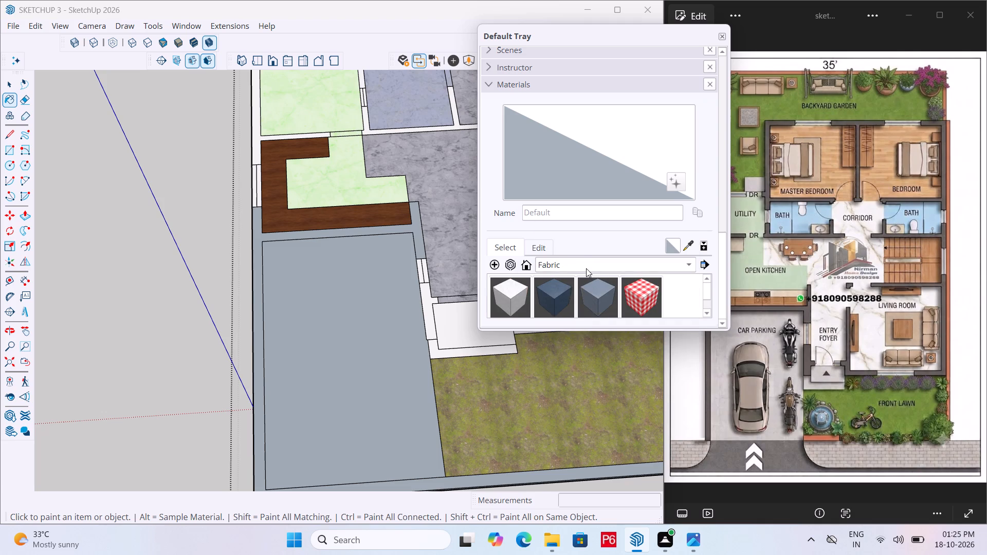
{"action": "left_click", "coordinate": [586, 268]}
{"action": "left_click", "coordinate": [573, 279]}
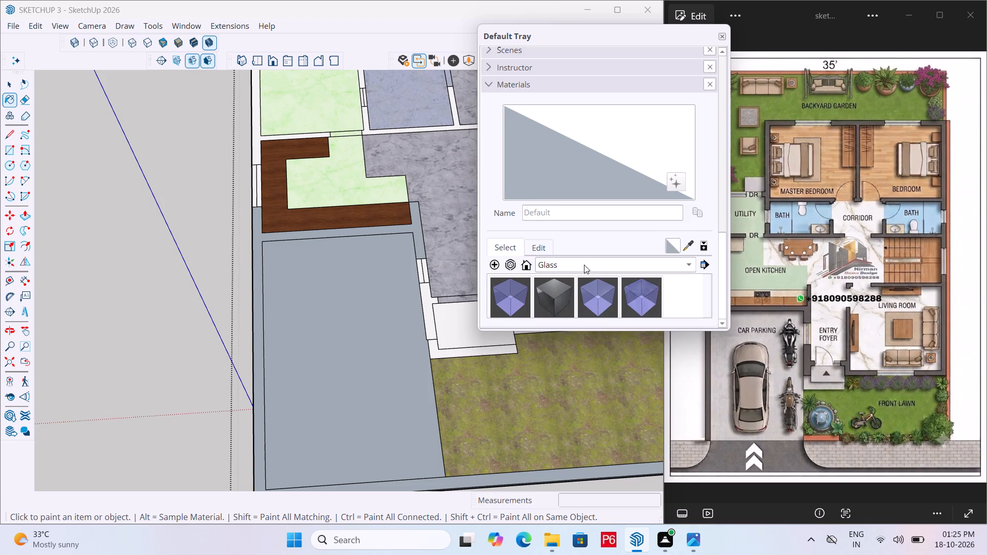
{"action": "left_click", "coordinate": [584, 265]}
{"action": "left_click", "coordinate": [570, 283]}
{"action": "left_click", "coordinate": [579, 268]}
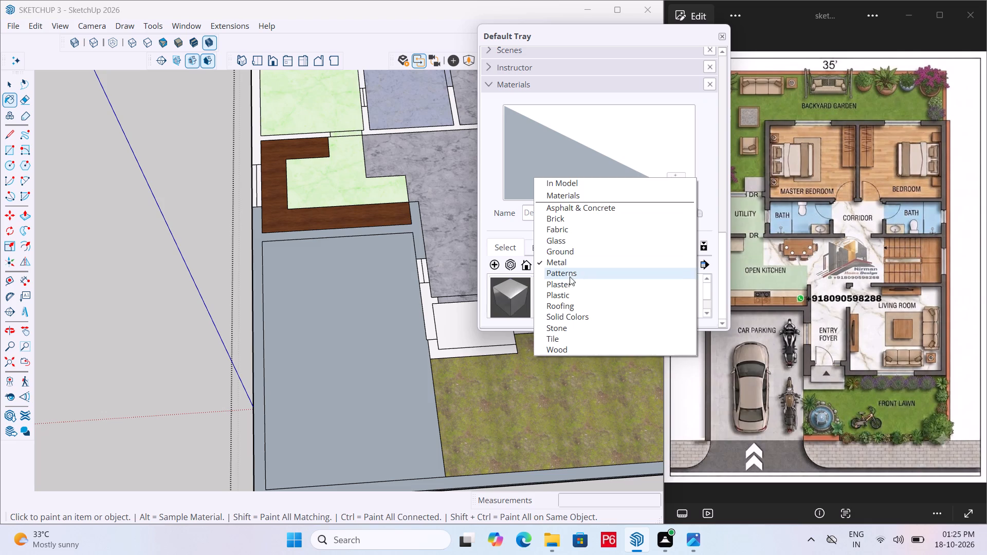
{"action": "left_click", "coordinate": [565, 283]}
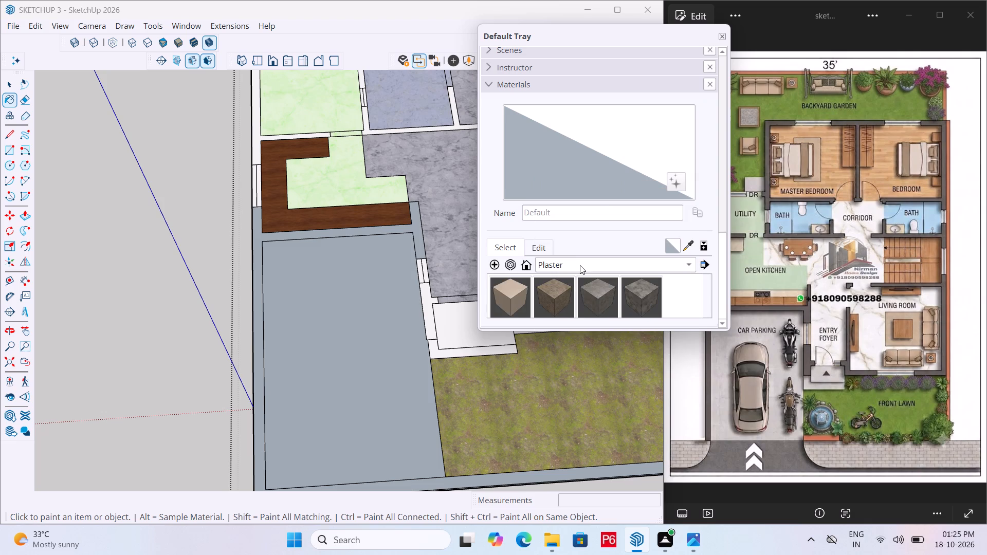
{"action": "left_click", "coordinate": [521, 292]}
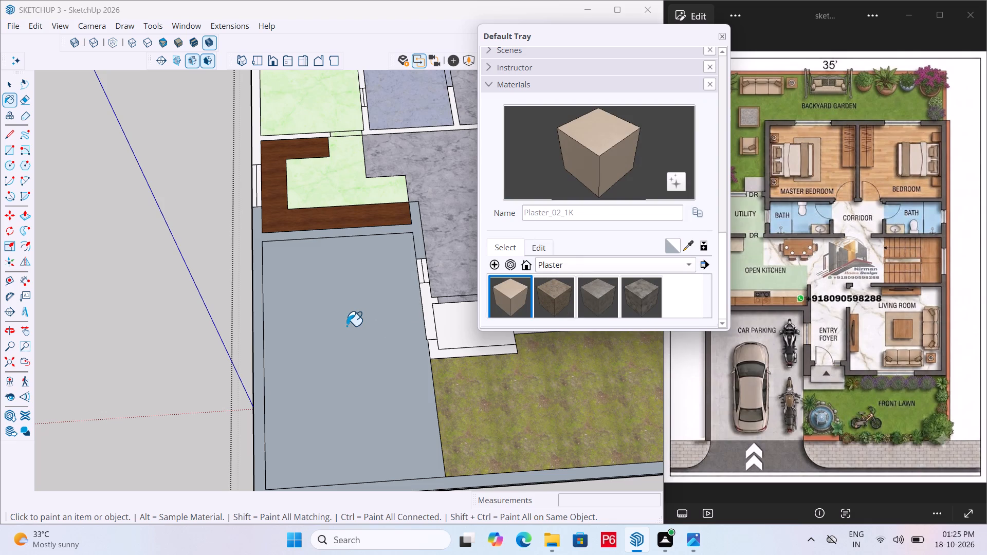
{"action": "left_click", "coordinate": [346, 326]}
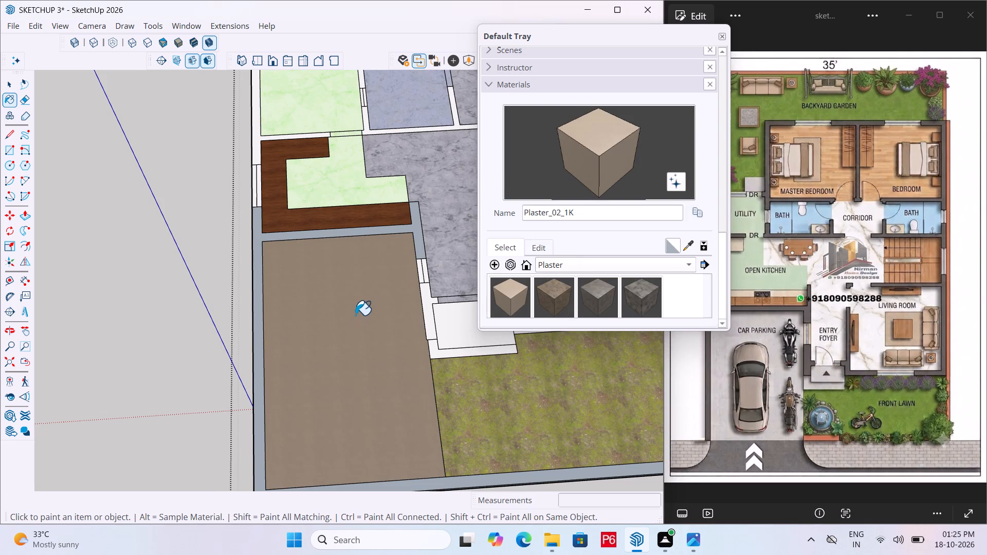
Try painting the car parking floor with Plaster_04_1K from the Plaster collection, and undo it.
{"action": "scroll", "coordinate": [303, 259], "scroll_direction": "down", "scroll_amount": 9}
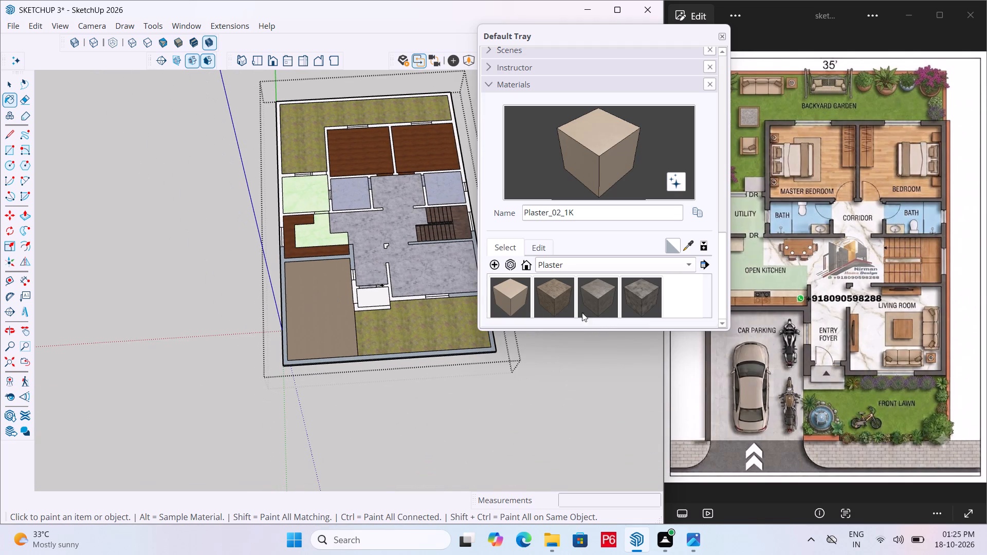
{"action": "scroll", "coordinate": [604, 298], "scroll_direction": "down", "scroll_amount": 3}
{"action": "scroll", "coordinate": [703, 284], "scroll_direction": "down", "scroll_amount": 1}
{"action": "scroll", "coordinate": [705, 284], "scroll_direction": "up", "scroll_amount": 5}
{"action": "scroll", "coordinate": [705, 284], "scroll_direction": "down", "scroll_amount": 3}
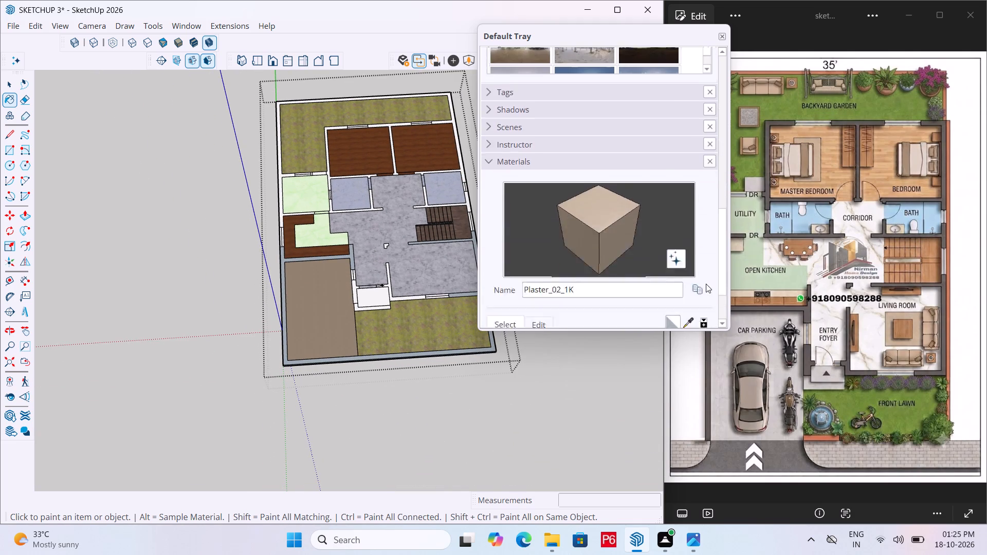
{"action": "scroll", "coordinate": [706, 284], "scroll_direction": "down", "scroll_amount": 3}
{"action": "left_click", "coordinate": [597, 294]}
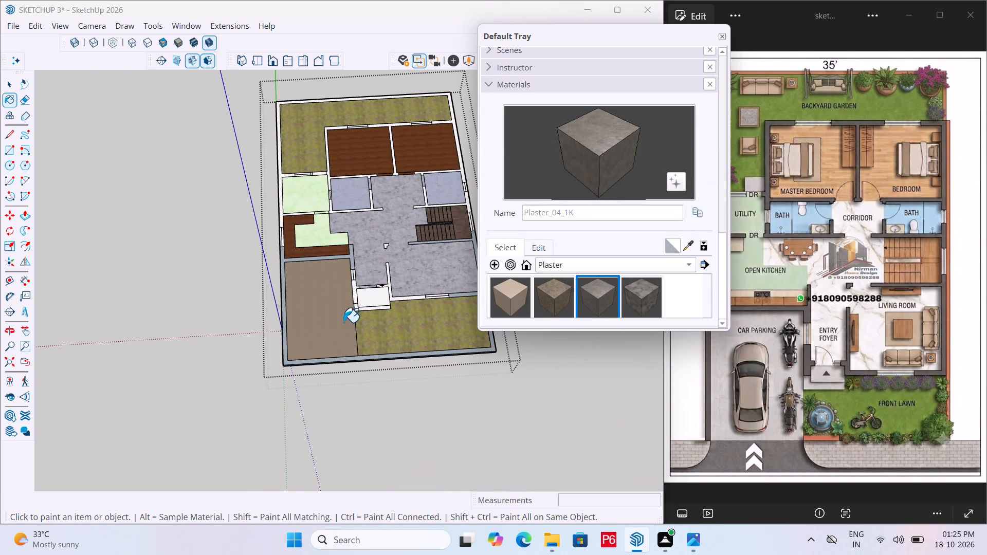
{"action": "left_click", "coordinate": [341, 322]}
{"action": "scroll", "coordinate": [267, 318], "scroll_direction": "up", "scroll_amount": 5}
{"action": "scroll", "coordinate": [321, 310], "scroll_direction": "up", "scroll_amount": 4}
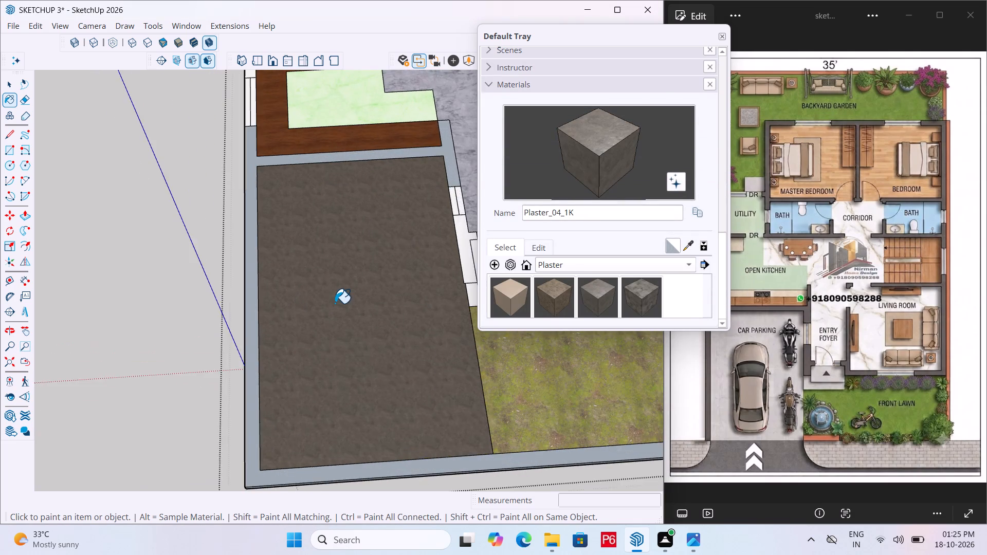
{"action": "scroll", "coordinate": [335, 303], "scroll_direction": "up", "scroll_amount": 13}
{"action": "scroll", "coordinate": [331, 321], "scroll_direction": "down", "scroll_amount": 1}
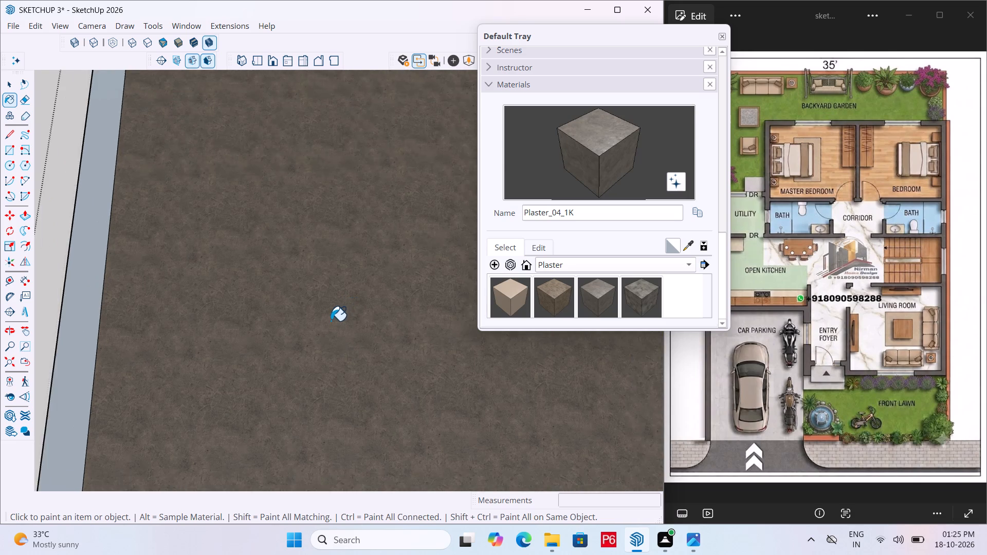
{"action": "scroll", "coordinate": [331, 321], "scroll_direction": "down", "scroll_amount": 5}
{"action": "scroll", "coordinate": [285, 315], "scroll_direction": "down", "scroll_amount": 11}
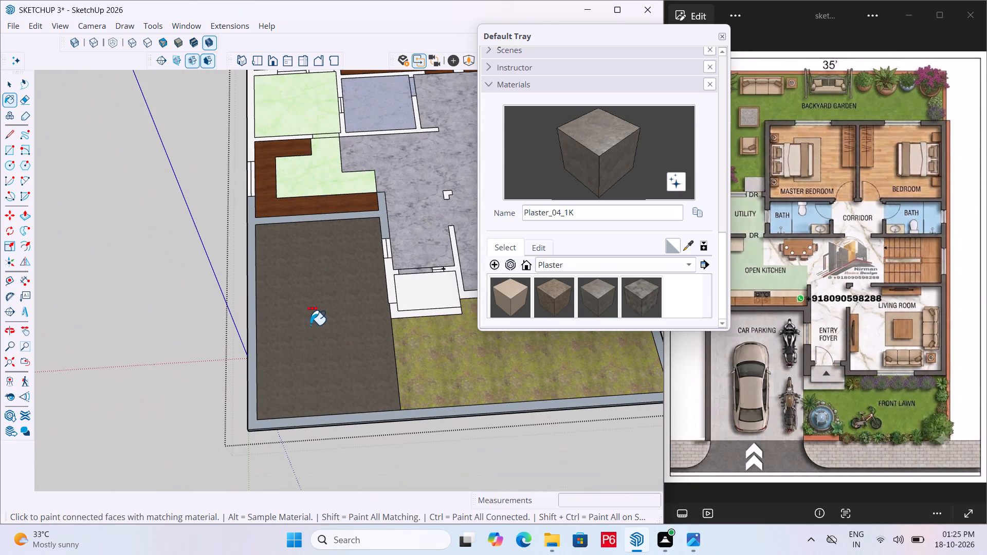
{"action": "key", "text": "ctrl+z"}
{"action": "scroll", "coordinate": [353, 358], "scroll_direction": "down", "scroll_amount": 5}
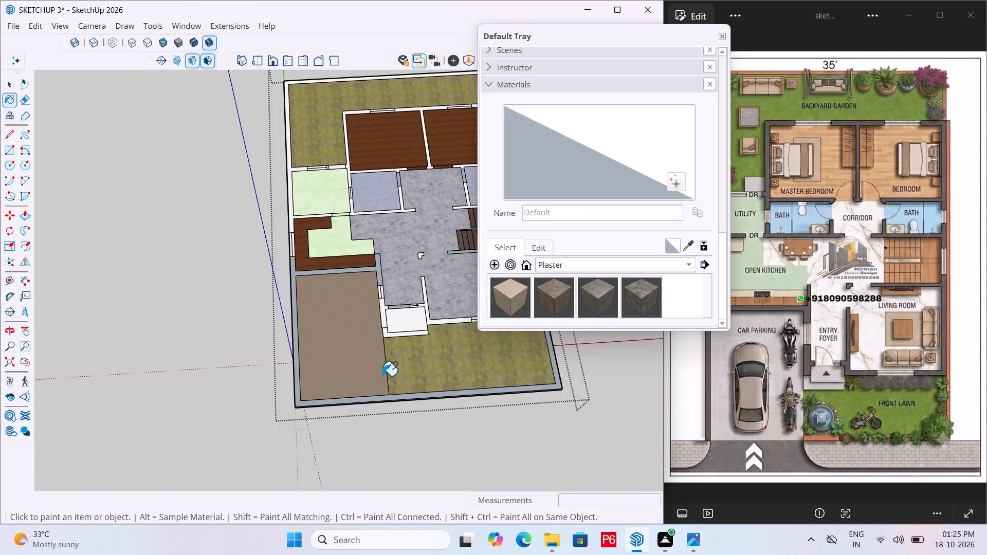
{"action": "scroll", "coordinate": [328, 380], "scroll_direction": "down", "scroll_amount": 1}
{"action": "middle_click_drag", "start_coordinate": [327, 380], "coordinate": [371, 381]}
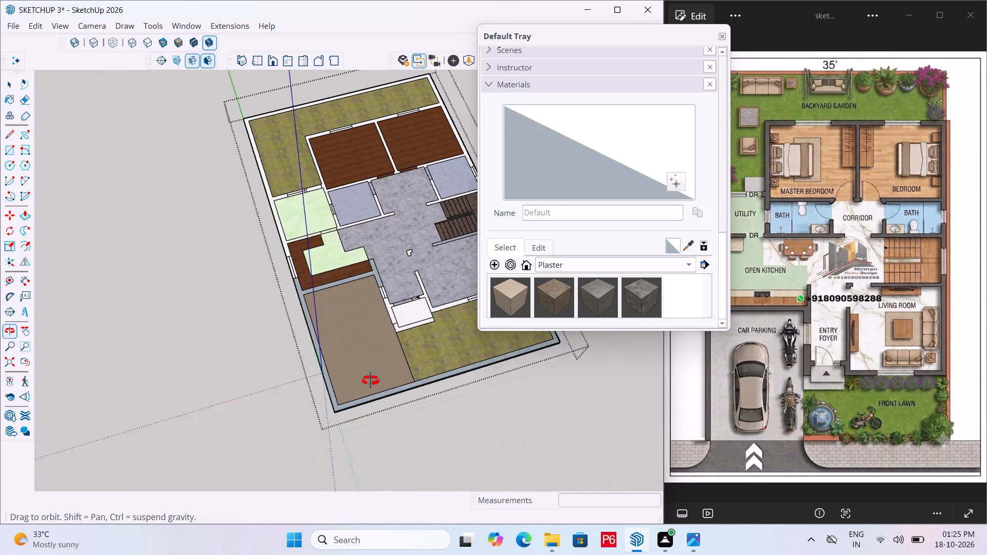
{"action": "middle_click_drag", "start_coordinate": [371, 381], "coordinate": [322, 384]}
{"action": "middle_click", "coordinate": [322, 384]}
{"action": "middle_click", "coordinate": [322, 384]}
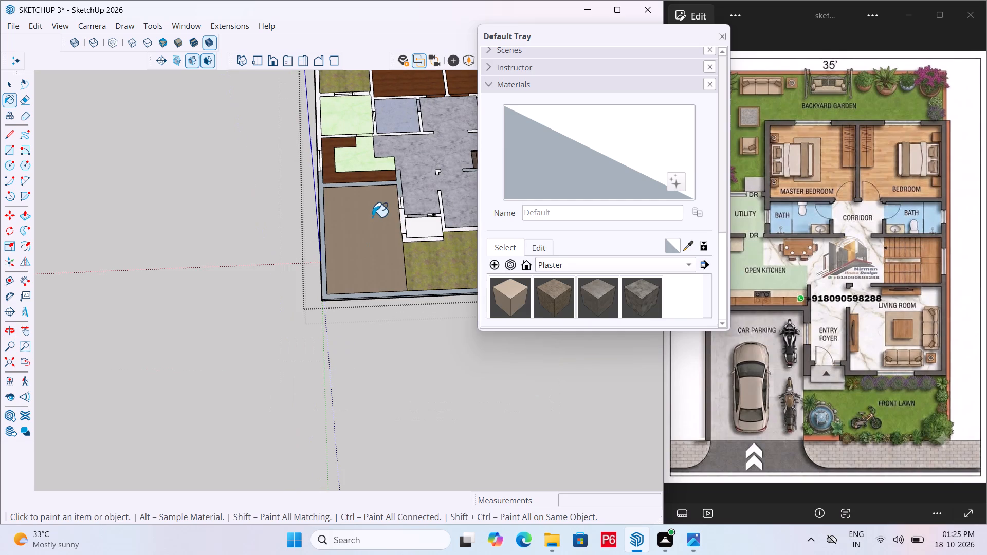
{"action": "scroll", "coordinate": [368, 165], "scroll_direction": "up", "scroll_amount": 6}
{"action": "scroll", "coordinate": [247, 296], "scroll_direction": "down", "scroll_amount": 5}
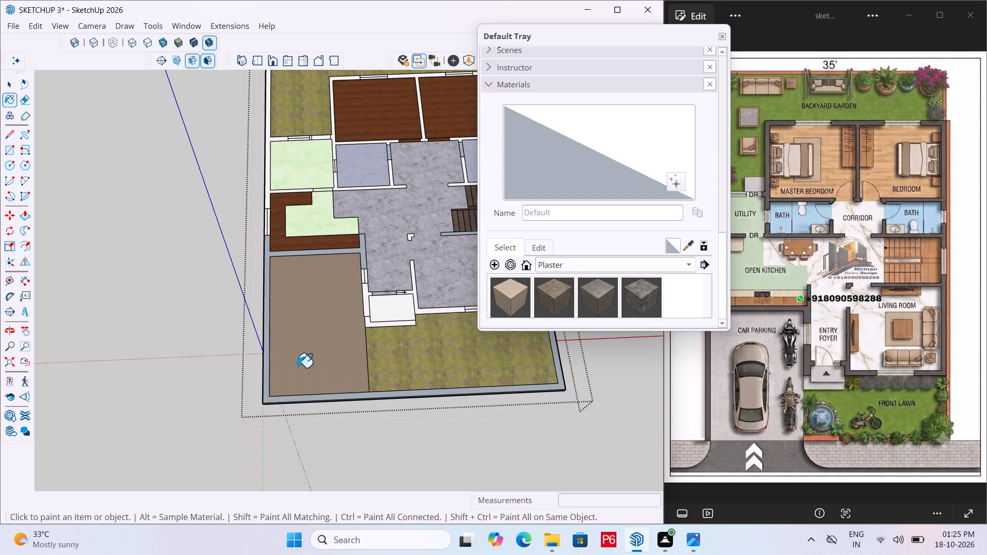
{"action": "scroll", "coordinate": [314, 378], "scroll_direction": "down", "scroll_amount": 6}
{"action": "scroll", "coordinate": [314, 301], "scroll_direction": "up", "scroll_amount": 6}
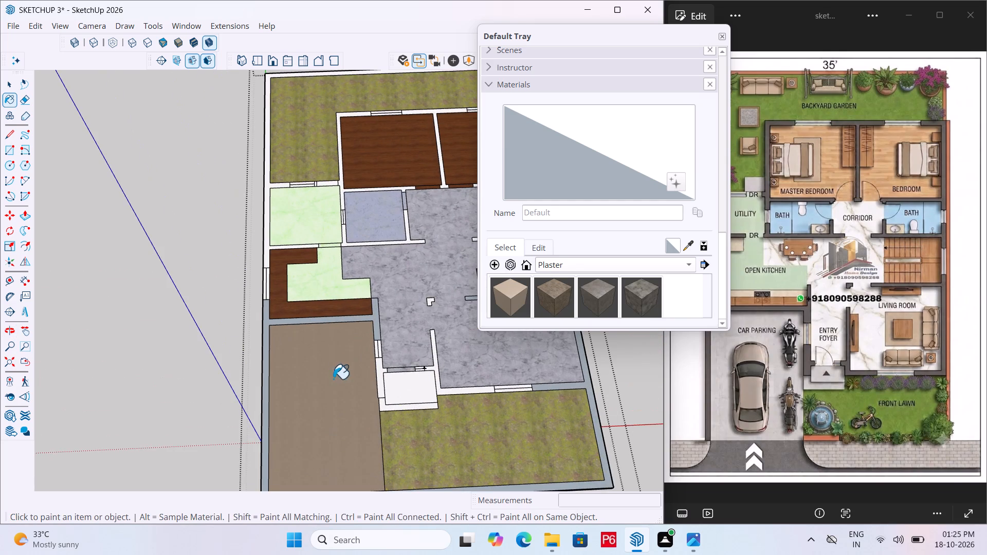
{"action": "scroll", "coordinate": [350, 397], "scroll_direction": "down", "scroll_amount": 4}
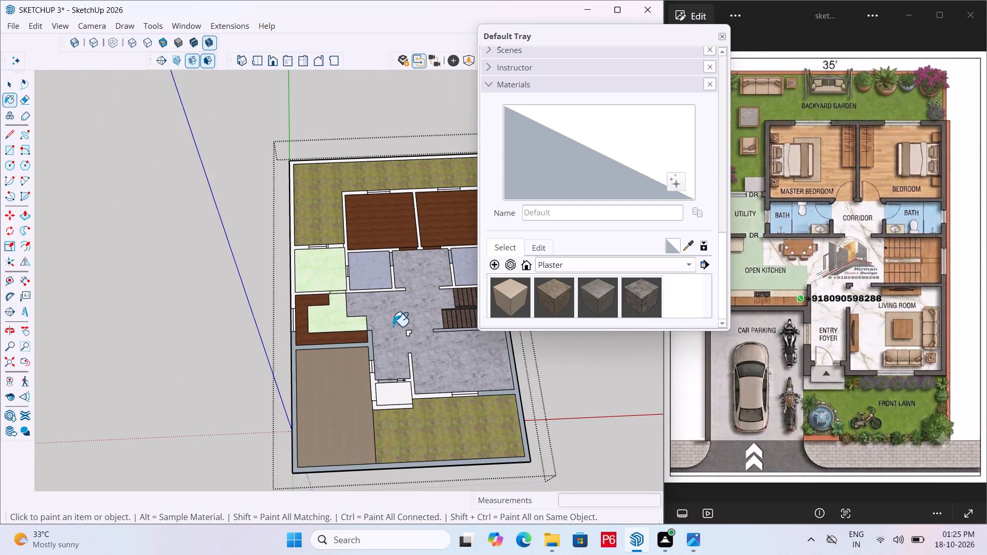
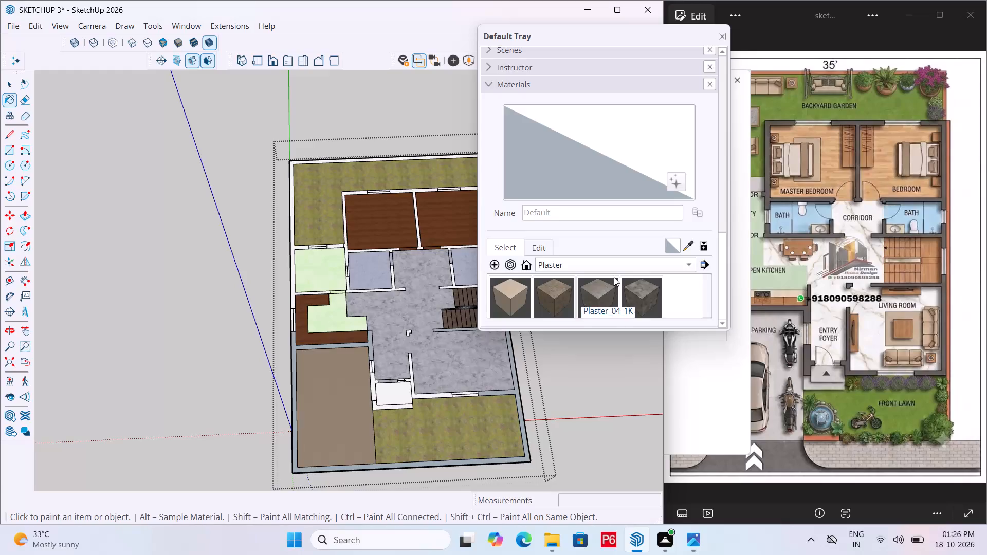
Paint the front boundary wall and its connected wall tops with E08_Lime_Depth from the Solid Colors materials.
{"action": "left_click", "coordinate": [633, 266]}
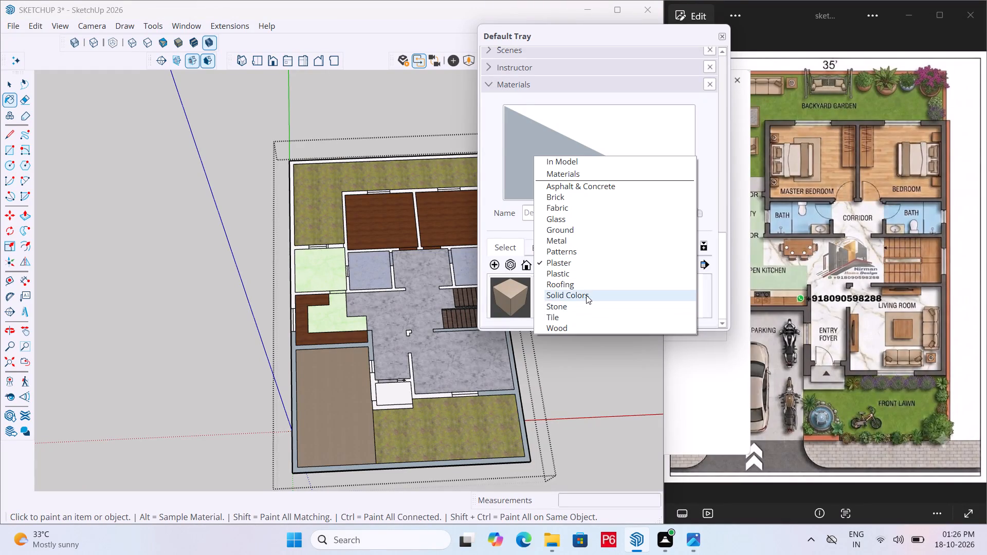
{"action": "left_click", "coordinate": [587, 294]}
{"action": "scroll", "coordinate": [630, 264], "scroll_direction": "down", "scroll_amount": 4}
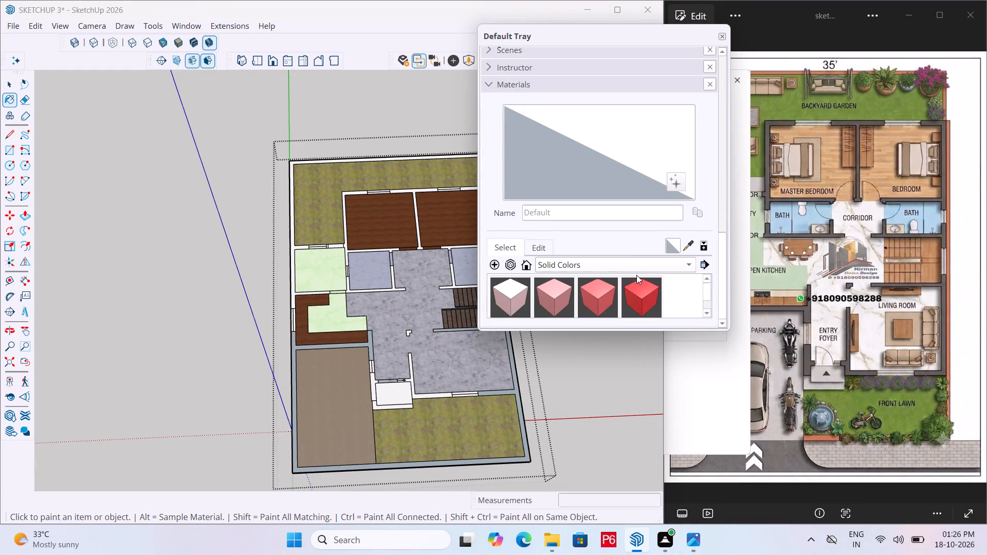
{"action": "scroll", "coordinate": [636, 275], "scroll_direction": "down", "scroll_amount": 3}
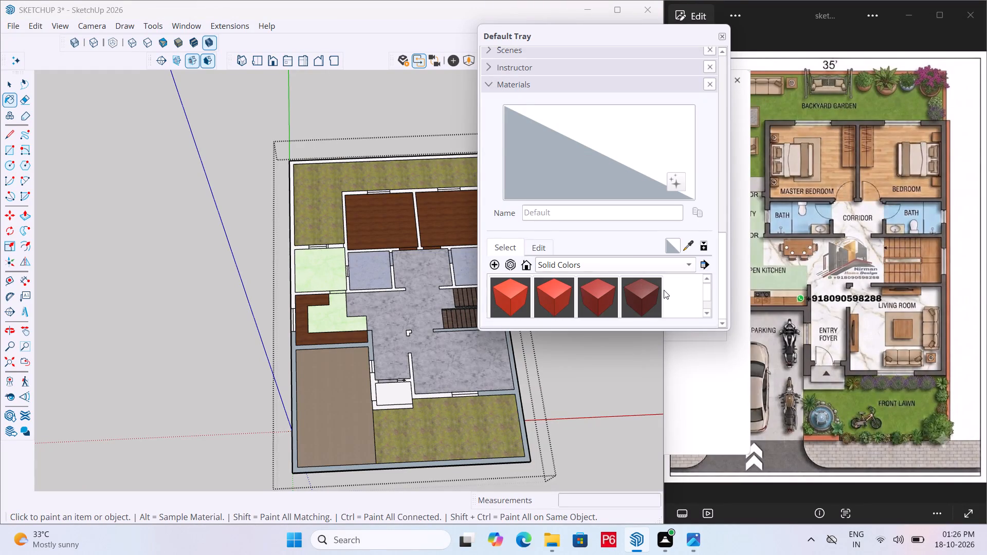
{"action": "scroll", "coordinate": [664, 290], "scroll_direction": "down", "scroll_amount": 4}
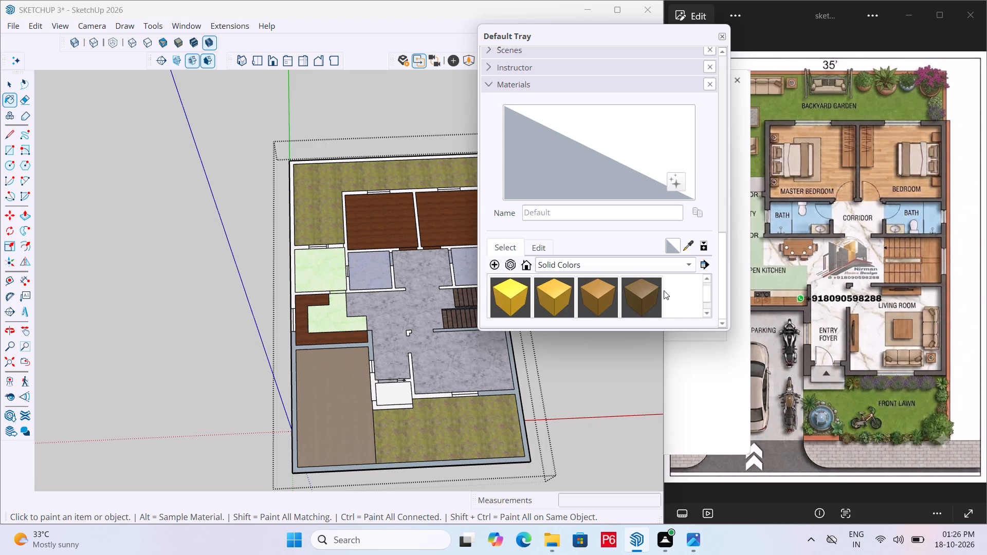
{"action": "scroll", "coordinate": [675, 283], "scroll_direction": "down", "scroll_amount": 3}
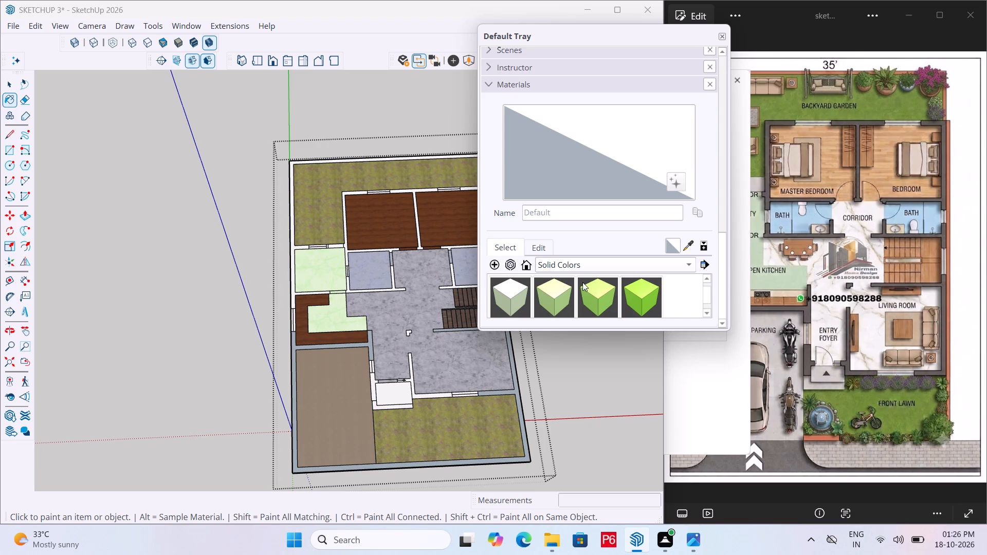
{"action": "scroll", "coordinate": [582, 282], "scroll_direction": "up", "scroll_amount": 1}
{"action": "left_click", "coordinate": [632, 293]}
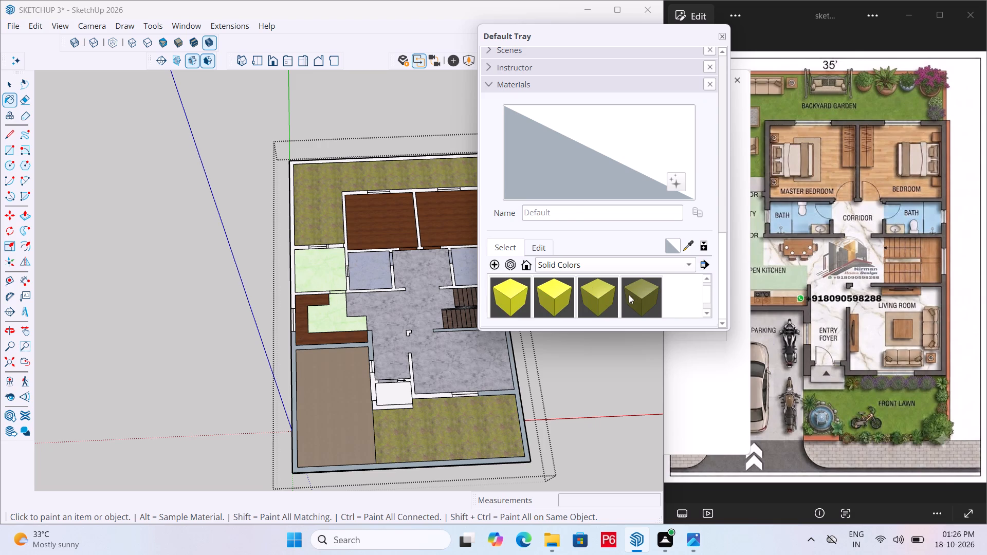
{"action": "scroll", "coordinate": [287, 455], "scroll_direction": "up", "scroll_amount": 11}
{"action": "left_click", "coordinate": [298, 473]}
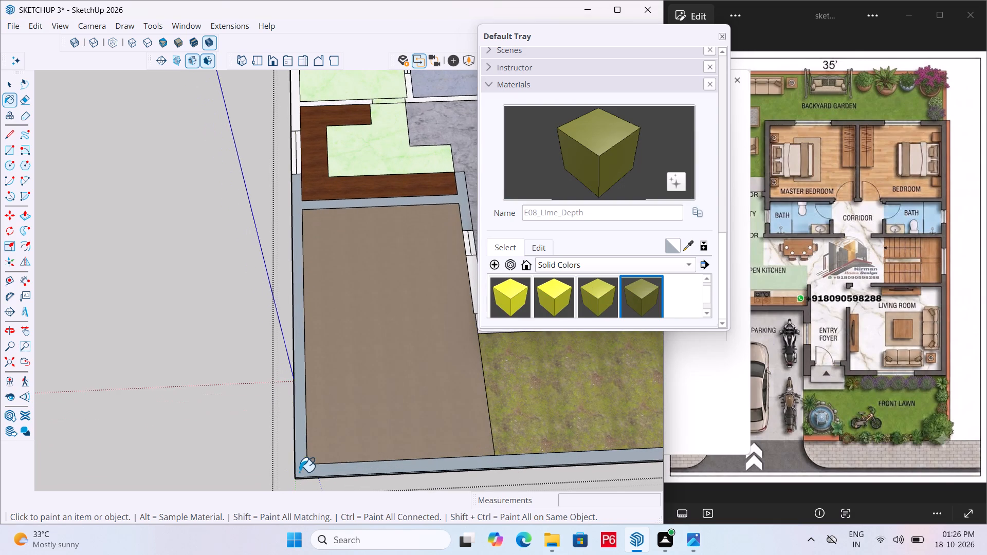
Paint the kitchen-side outer wall and the backyard boundary wall with E08_Lime_Depth.
{"action": "scroll", "coordinate": [263, 472], "scroll_direction": "down", "scroll_amount": 13}
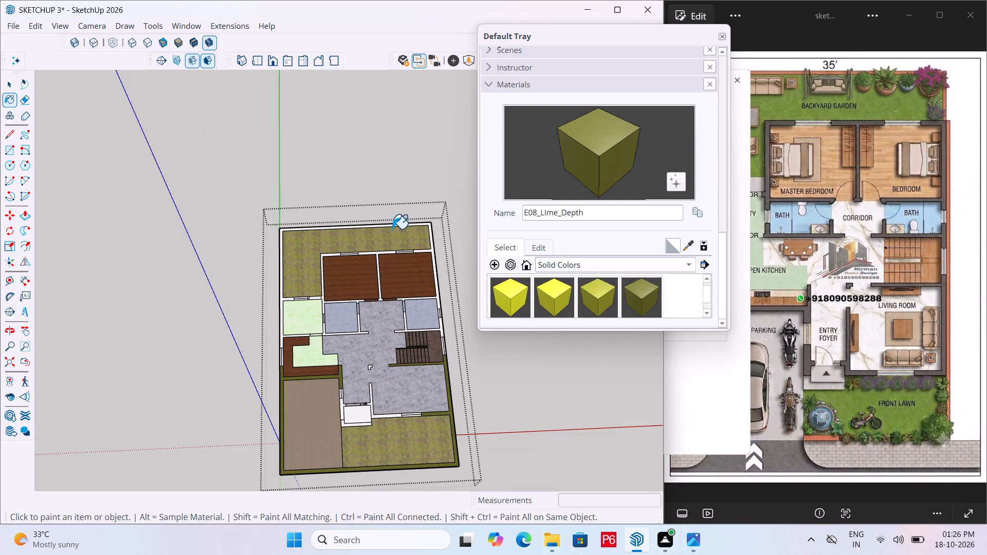
{"action": "scroll", "coordinate": [295, 302], "scroll_direction": "up", "scroll_amount": 4}
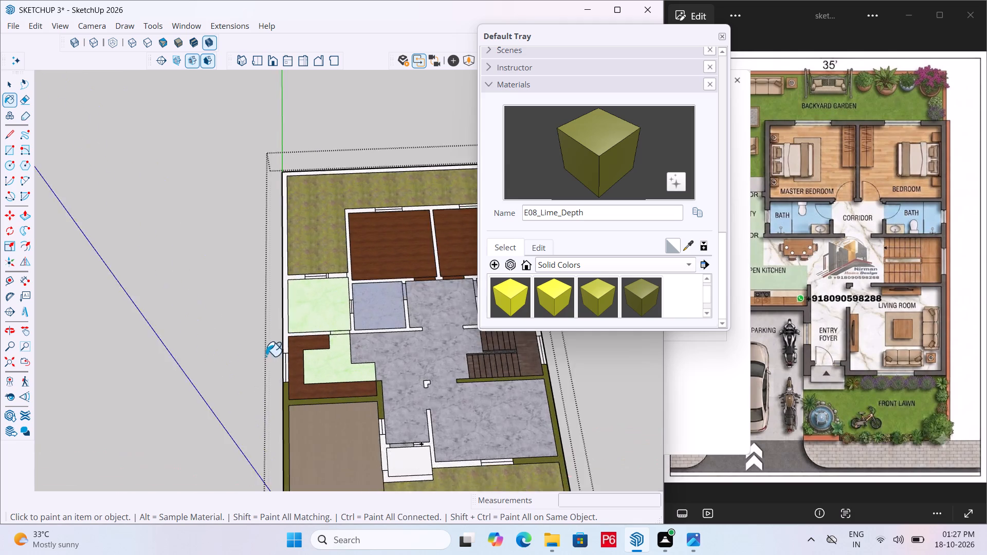
{"action": "scroll", "coordinate": [266, 356], "scroll_direction": "up", "scroll_amount": 7}
{"action": "left_click", "coordinate": [295, 325]}
Paint the unpainted walls around the bathrooms, staircase and two bedrooms with E08_Lime_Depth.
{"action": "scroll", "coordinate": [230, 367], "scroll_direction": "down", "scroll_amount": 6}
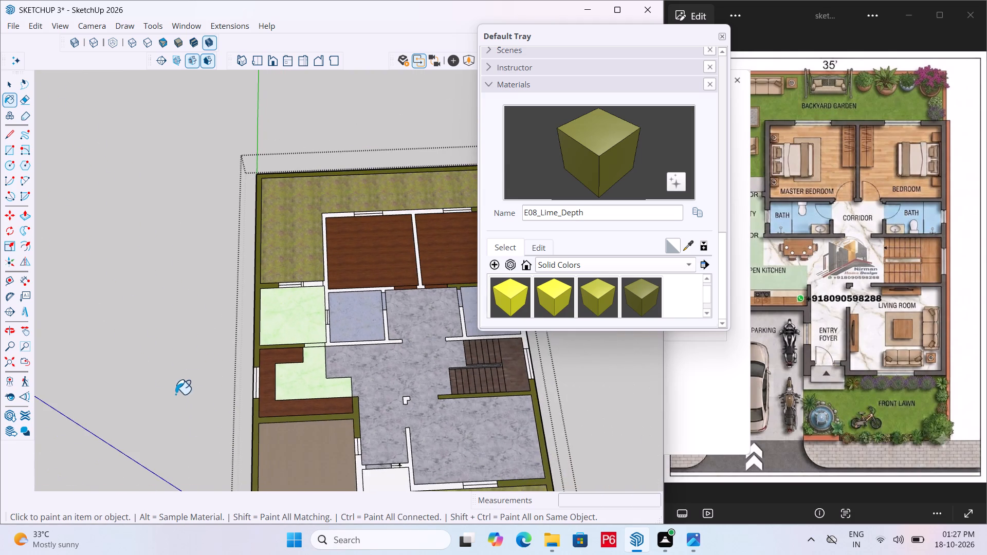
{"action": "scroll", "coordinate": [190, 357], "scroll_direction": "down", "scroll_amount": 6}
{"action": "scroll", "coordinate": [383, 363], "scroll_direction": "up", "scroll_amount": 11}
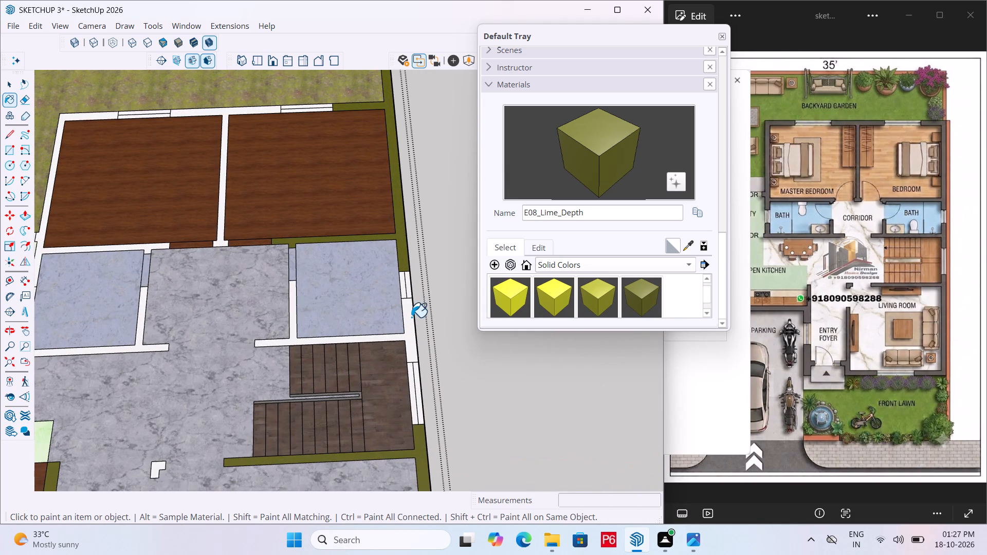
{"action": "left_click", "coordinate": [411, 318]}
{"action": "left_click", "coordinate": [142, 347]}
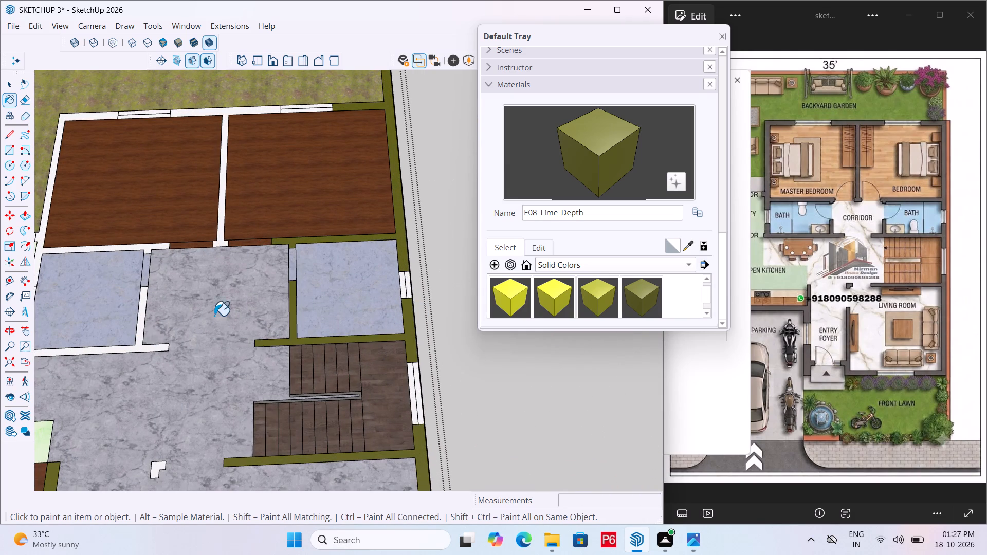
{"action": "scroll", "coordinate": [214, 316], "scroll_direction": "down", "scroll_amount": 5}
{"action": "scroll", "coordinate": [108, 246], "scroll_direction": "up", "scroll_amount": 10}
{"action": "left_click", "coordinate": [105, 264]}
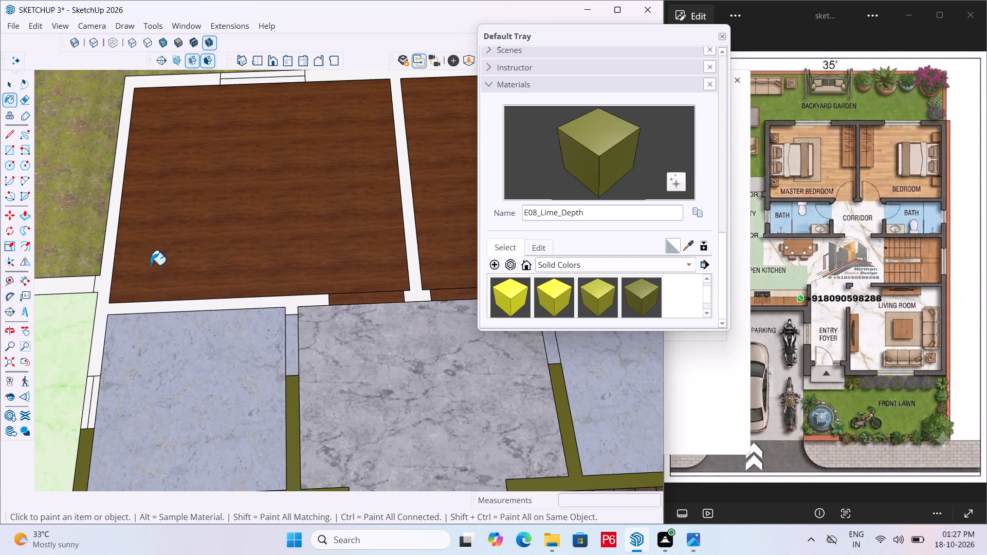
{"action": "left_click", "coordinate": [411, 248]}
Paint the living room front and partition walls and the wall between the entry foyer and parking with E08_Lime_Depth.
{"action": "scroll", "coordinate": [305, 344], "scroll_direction": "down", "scroll_amount": 5}
{"action": "scroll", "coordinate": [283, 192], "scroll_direction": "down", "scroll_amount": 7}
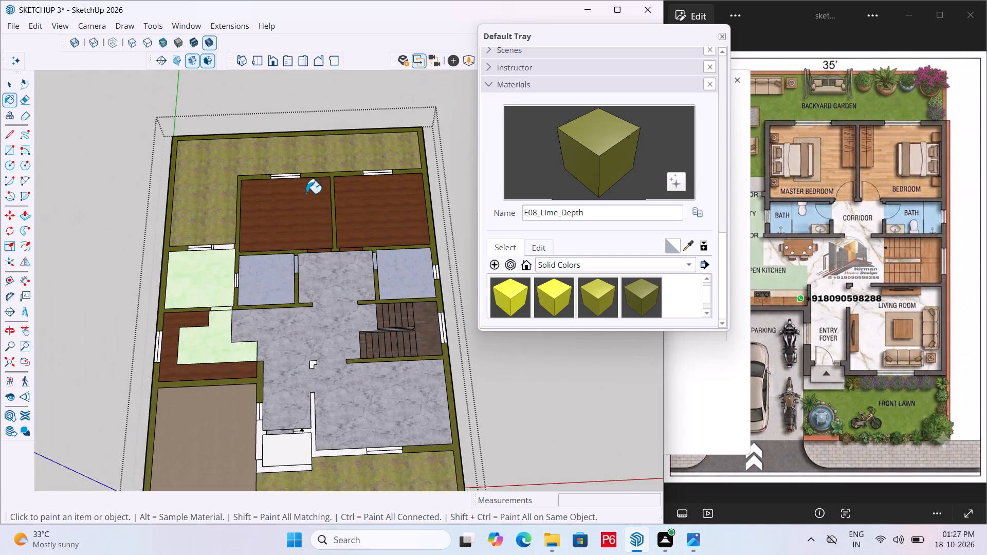
{"action": "scroll", "coordinate": [361, 249], "scroll_direction": "down", "scroll_amount": 1}
{"action": "scroll", "coordinate": [317, 442], "scroll_direction": "up", "scroll_amount": 11}
{"action": "left_click", "coordinate": [324, 420]}
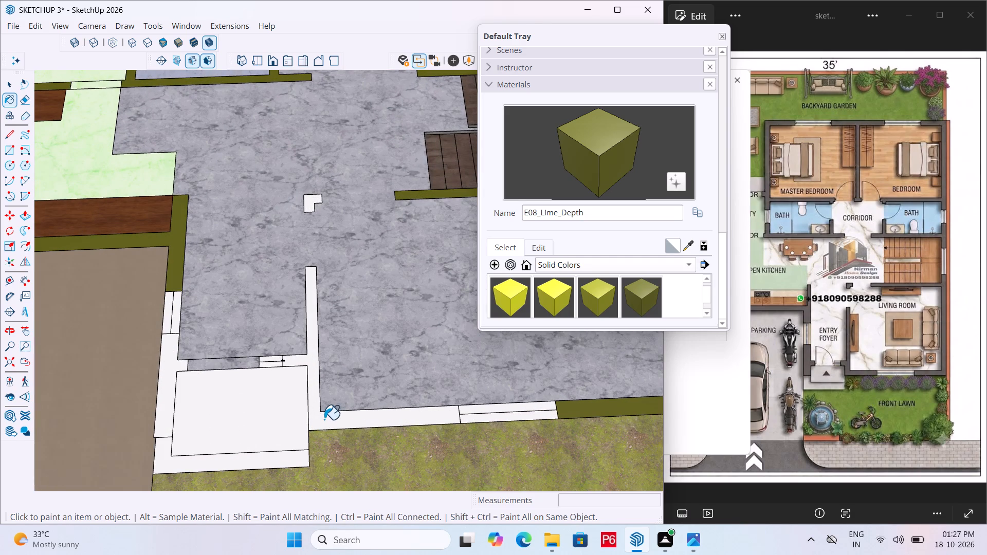
{"action": "left_click", "coordinate": [172, 391]}
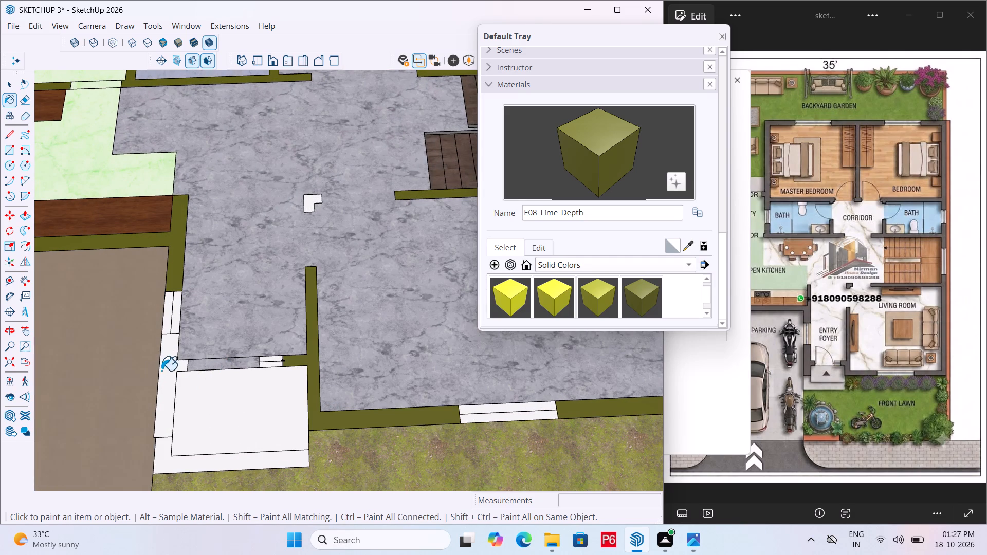
{"action": "left_click", "coordinate": [161, 371]}
{"action": "scroll", "coordinate": [304, 349], "scroll_direction": "down", "scroll_amount": 12}
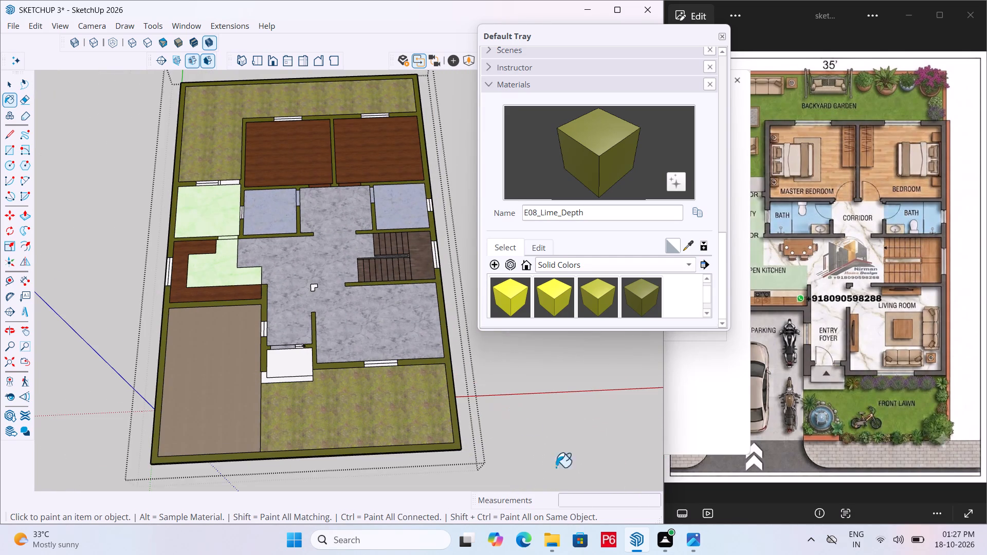
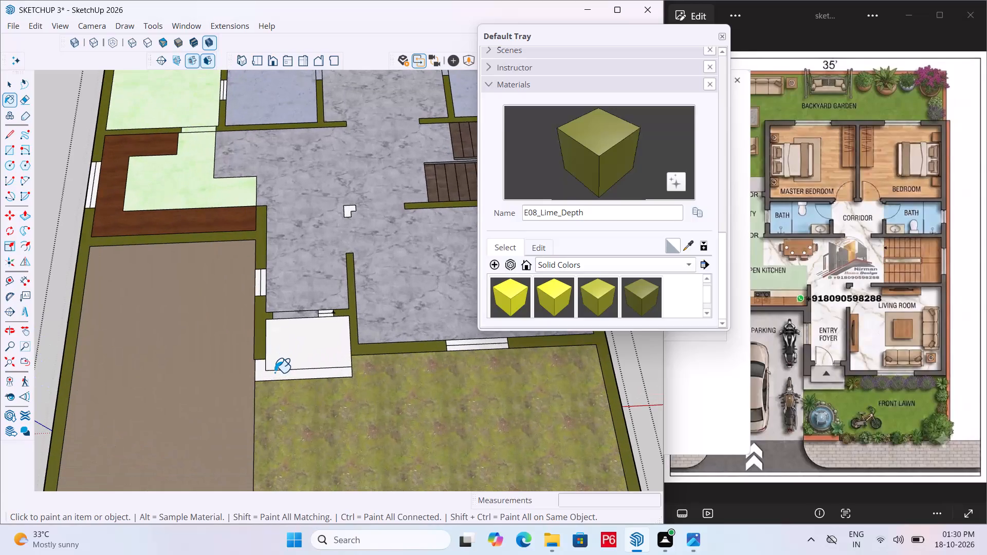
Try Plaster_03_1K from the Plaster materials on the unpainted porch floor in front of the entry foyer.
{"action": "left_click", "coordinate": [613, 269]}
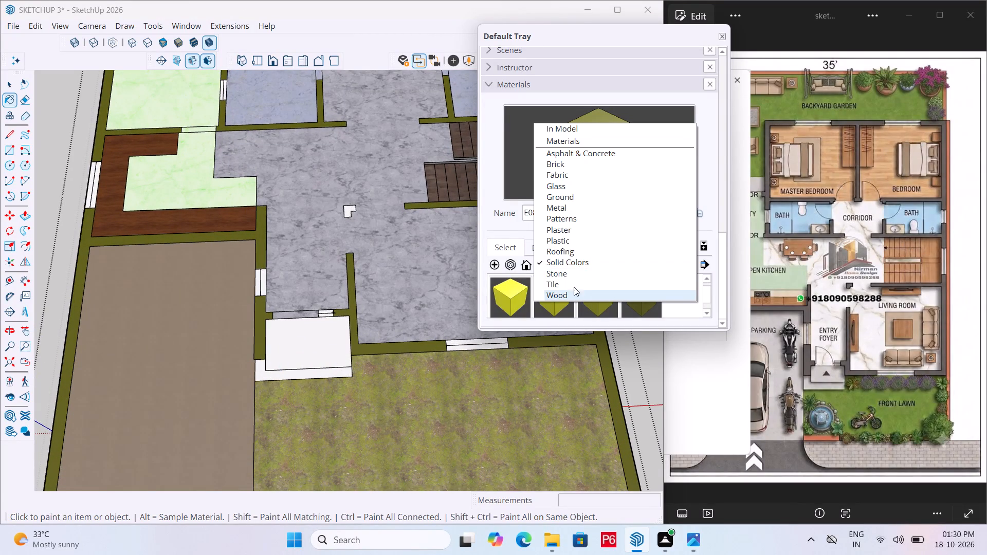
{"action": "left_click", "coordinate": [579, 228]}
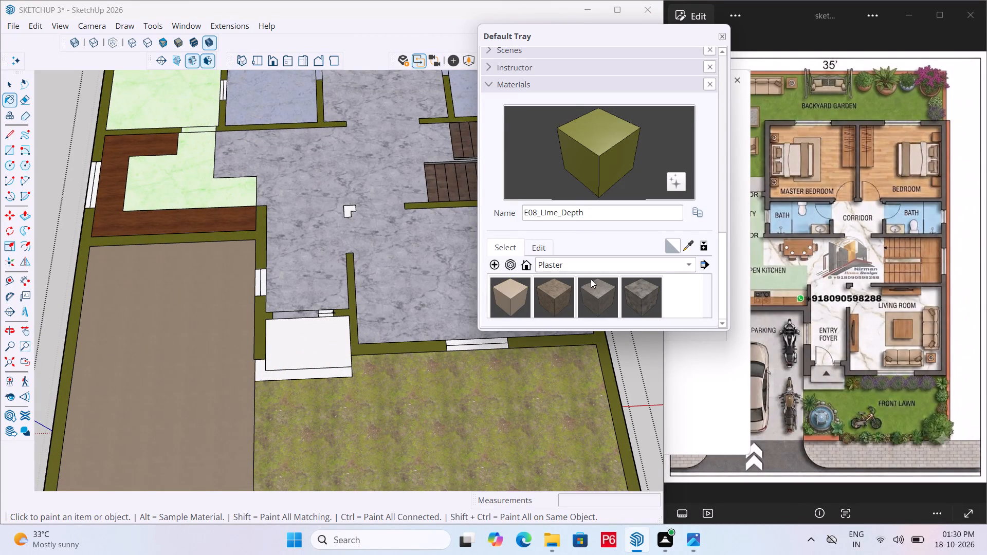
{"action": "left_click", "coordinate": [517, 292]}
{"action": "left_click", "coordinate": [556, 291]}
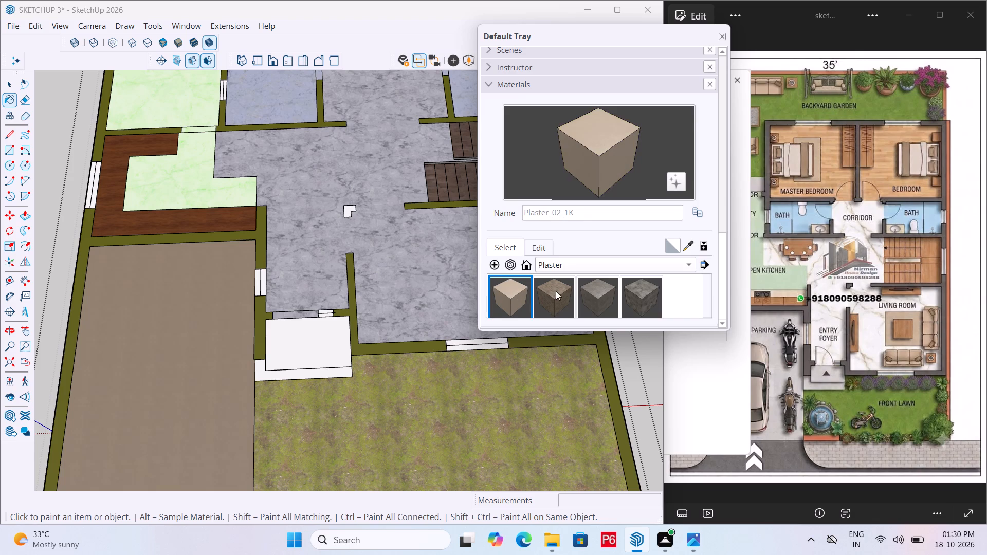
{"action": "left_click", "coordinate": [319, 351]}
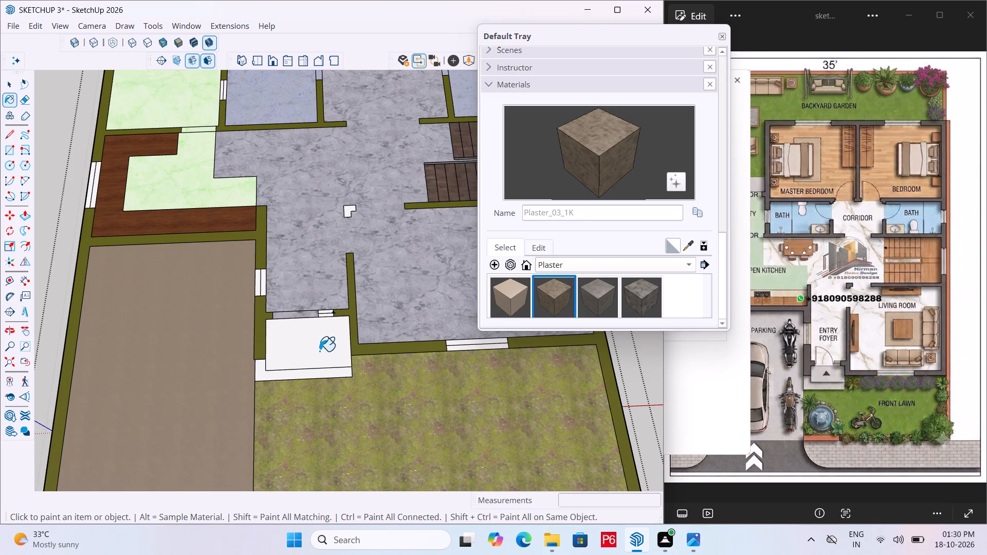
Browse the Fabric, Glass, Ground, Metal, Patterns, Plaster and Plastic material collections for a porch floor finish.
{"action": "scroll", "coordinate": [632, 288], "scroll_direction": "down", "scroll_amount": 1}
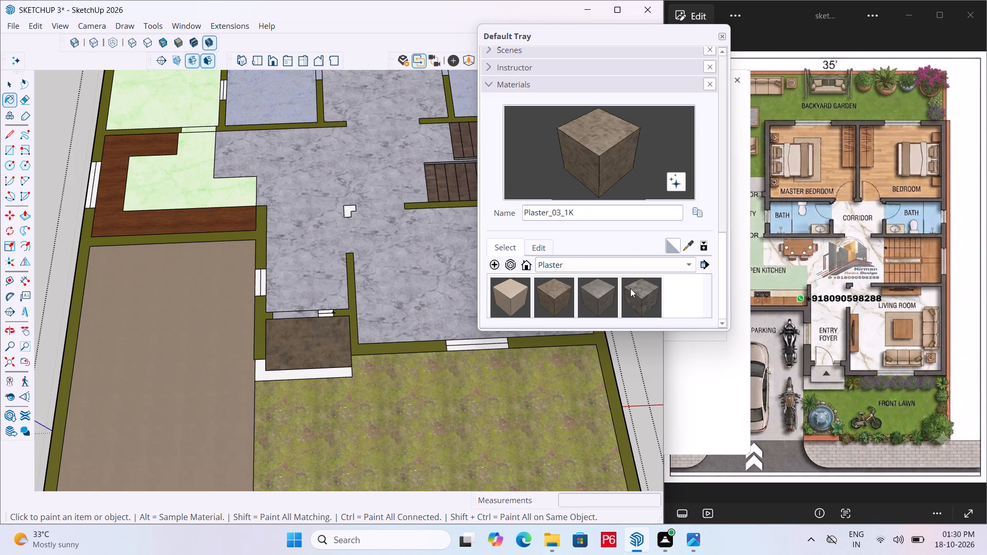
{"action": "scroll", "coordinate": [630, 288], "scroll_direction": "down", "scroll_amount": 3}
{"action": "left_click", "coordinate": [632, 262]}
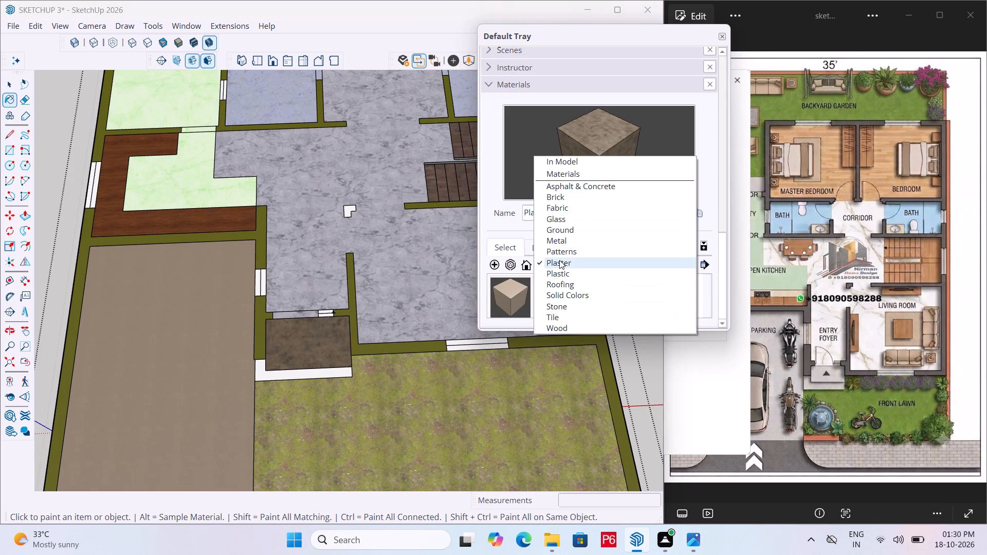
{"action": "left_click", "coordinate": [581, 210]}
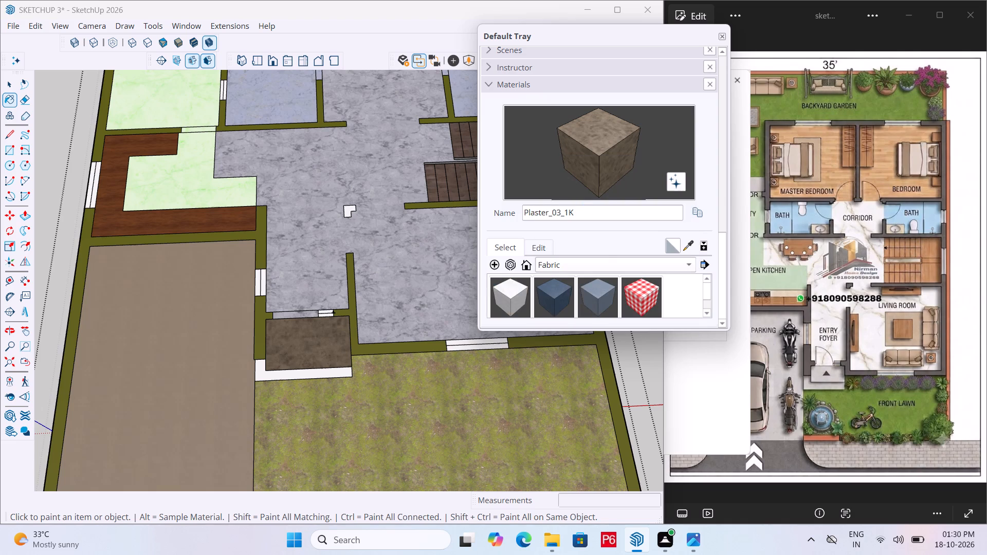
{"action": "left_click", "coordinate": [589, 218]}
{"action": "left_click", "coordinate": [607, 264]}
{"action": "left_click", "coordinate": [577, 270]}
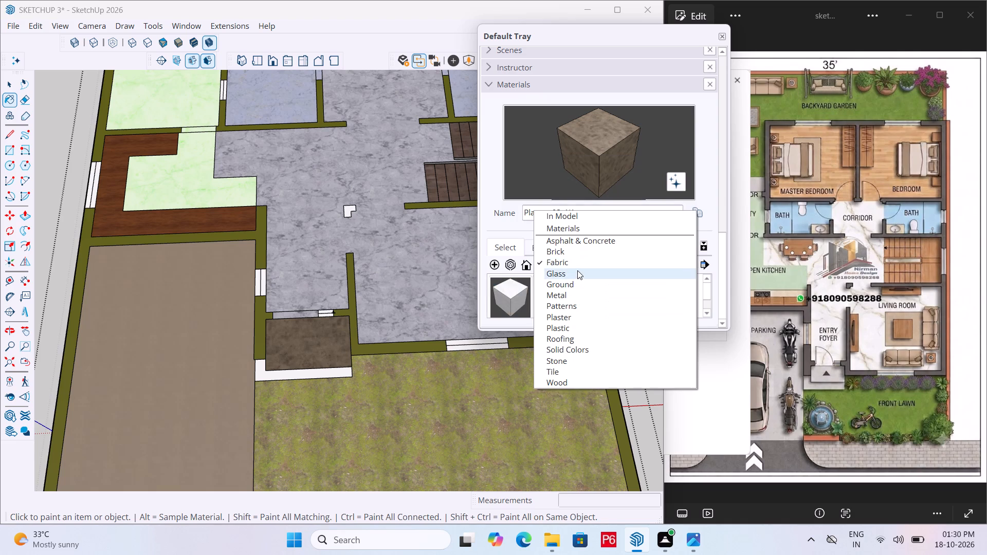
{"action": "left_click", "coordinate": [583, 265]}
{"action": "left_click", "coordinate": [578, 272]}
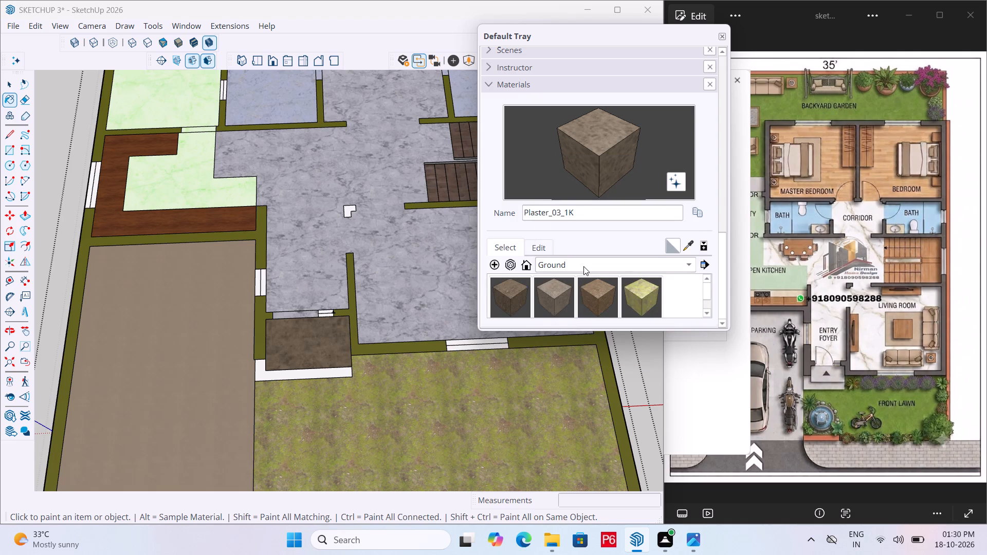
{"action": "left_click", "coordinate": [583, 266]}
{"action": "left_click", "coordinate": [583, 277]}
{"action": "left_click", "coordinate": [590, 263]}
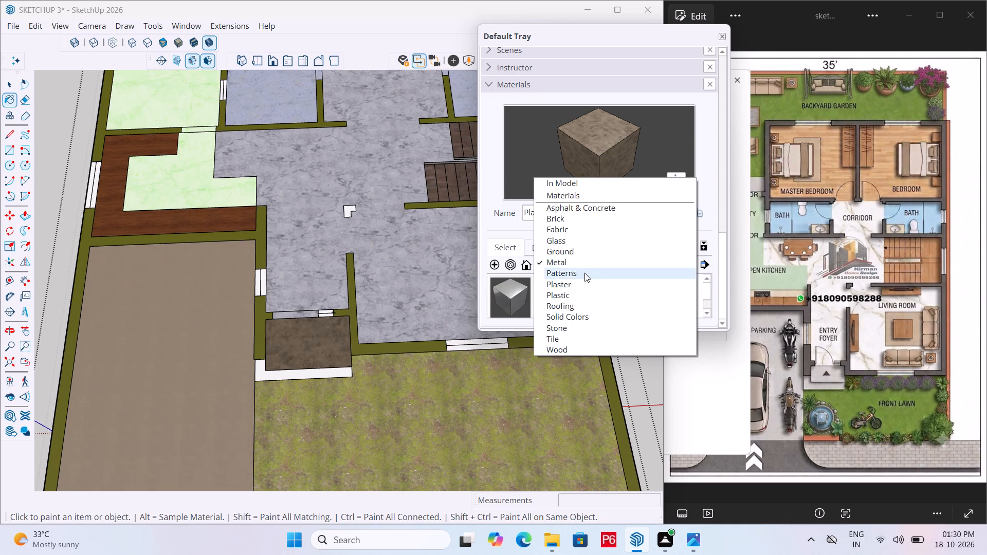
{"action": "left_click", "coordinate": [584, 273]}
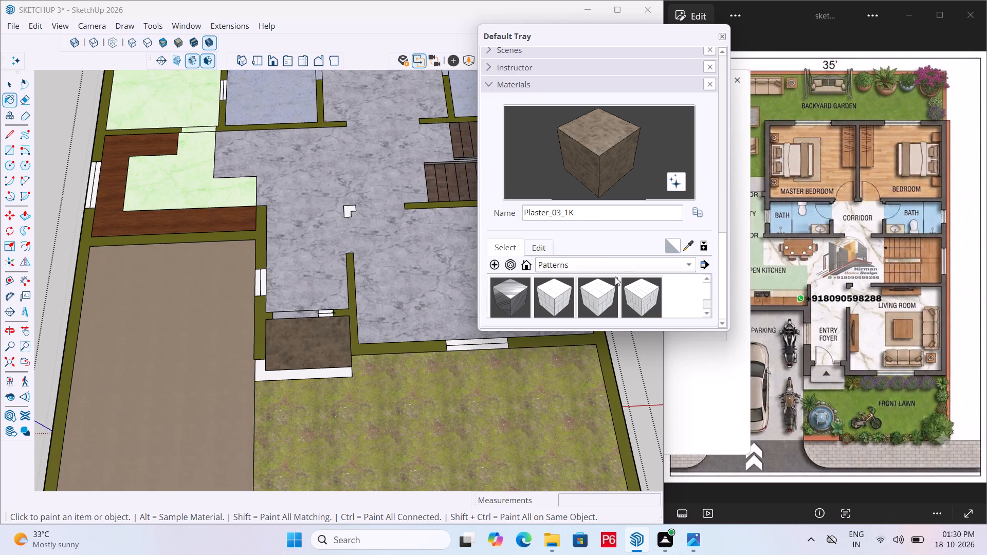
{"action": "left_click", "coordinate": [595, 264]}
{"action": "left_click", "coordinate": [576, 275]}
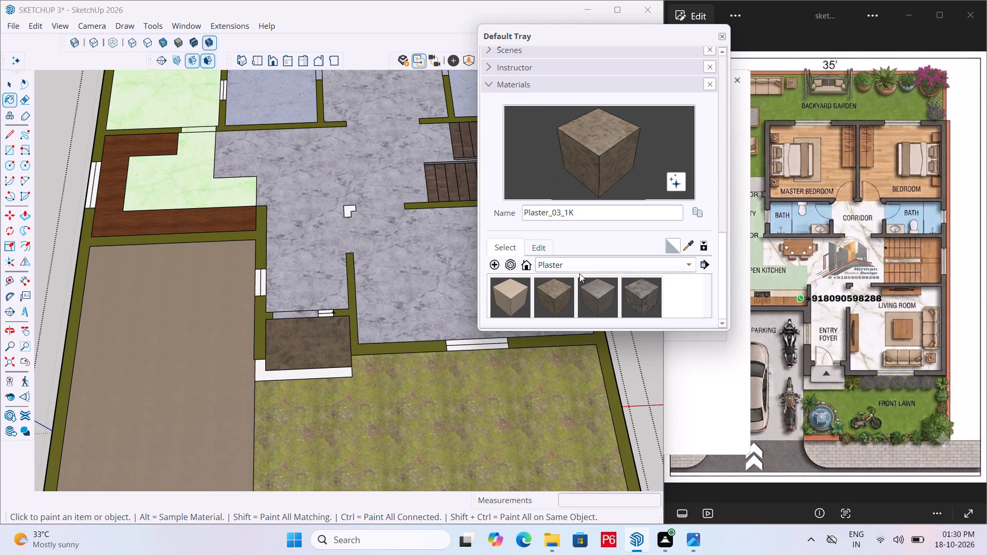
{"action": "left_click", "coordinate": [588, 267]}
{"action": "left_click", "coordinate": [577, 277]}
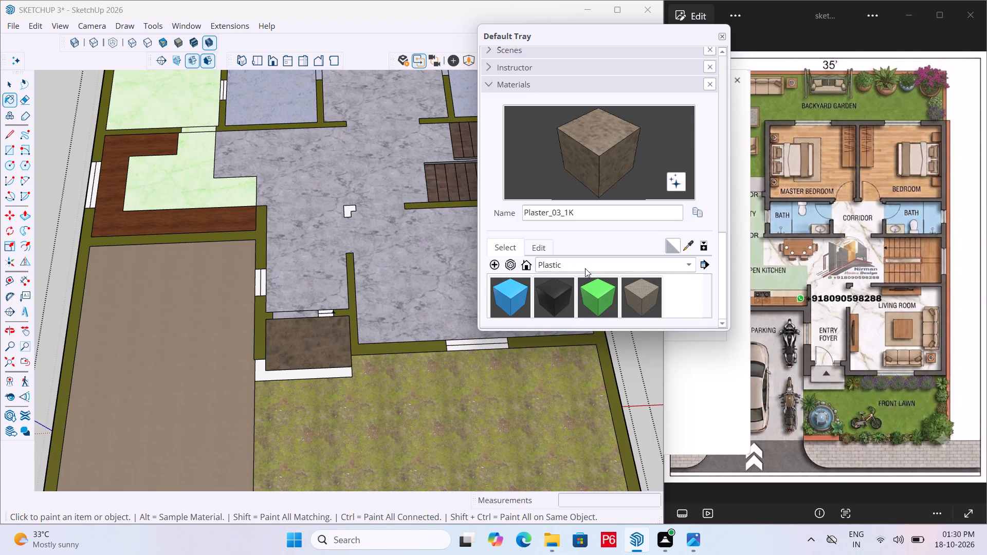
{"action": "scroll", "coordinate": [633, 292], "scroll_direction": "down", "scroll_amount": 2}
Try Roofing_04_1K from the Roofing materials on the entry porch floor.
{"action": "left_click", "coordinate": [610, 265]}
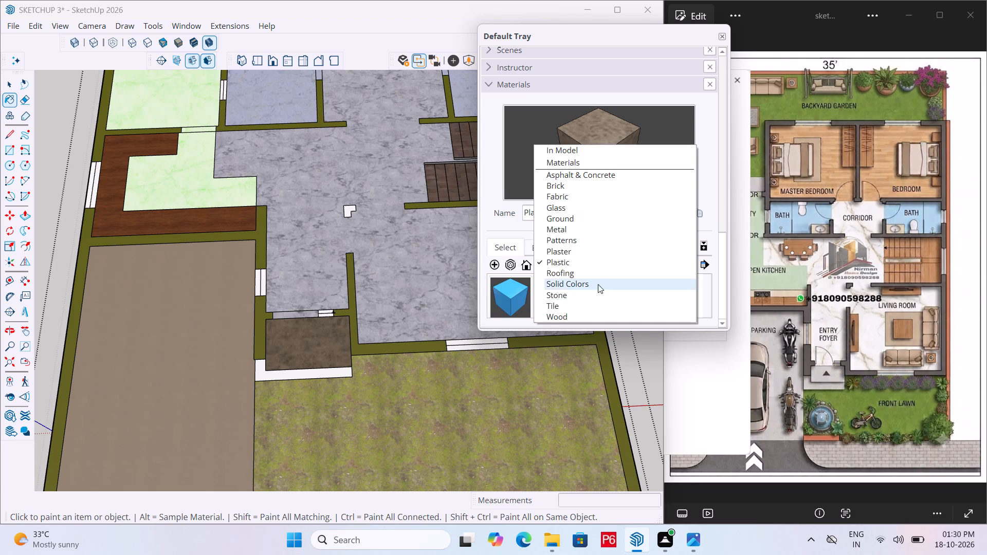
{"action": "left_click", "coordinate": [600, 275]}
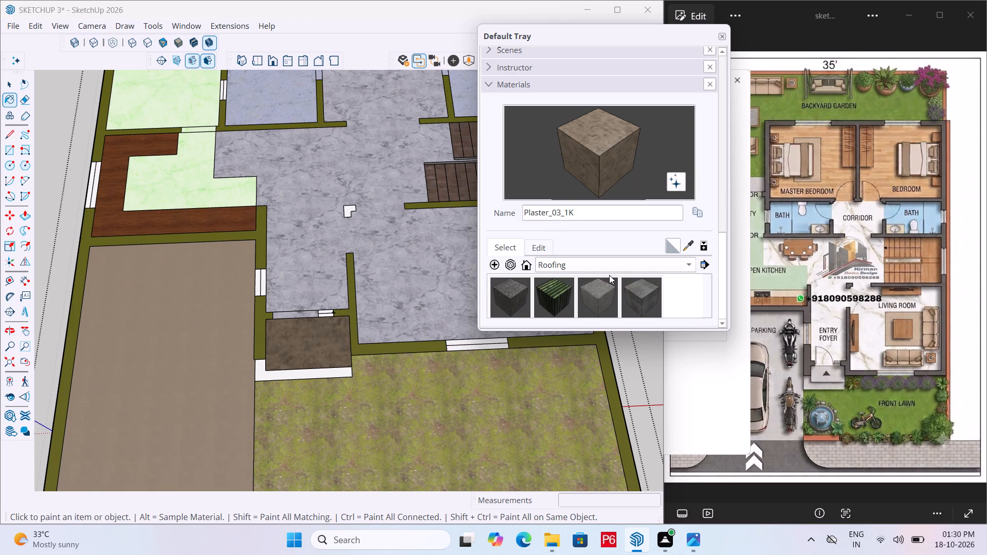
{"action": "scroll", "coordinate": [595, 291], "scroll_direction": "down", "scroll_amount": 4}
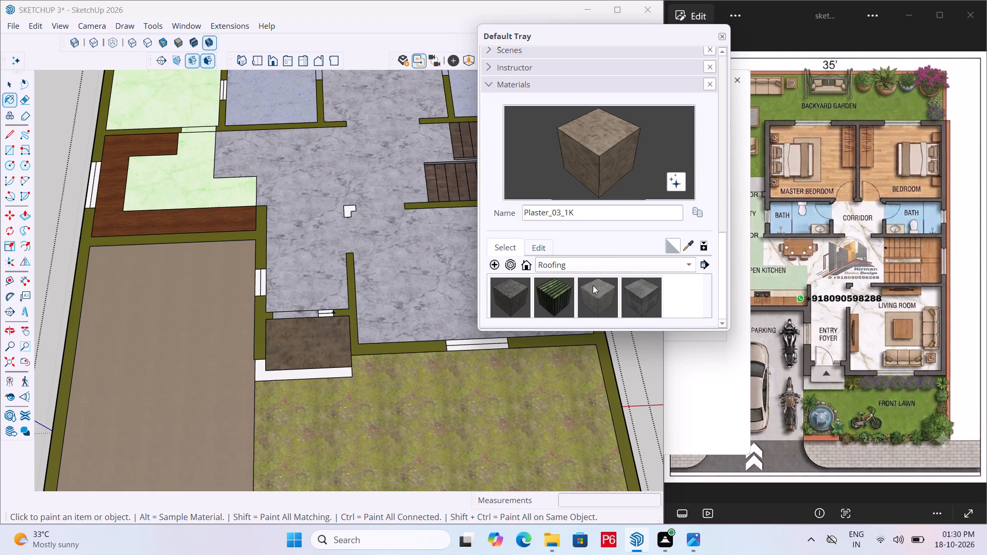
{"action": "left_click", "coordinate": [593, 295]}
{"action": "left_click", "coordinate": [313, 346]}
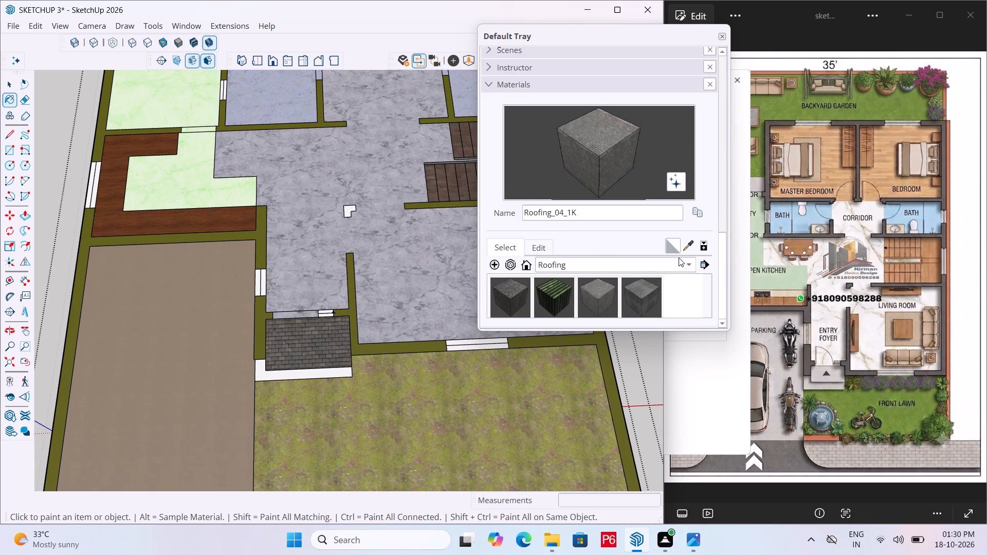
Paint the entry porch floor and its front step with Marble_06_1K from the Stone materials.
{"action": "left_click", "coordinate": [633, 267]}
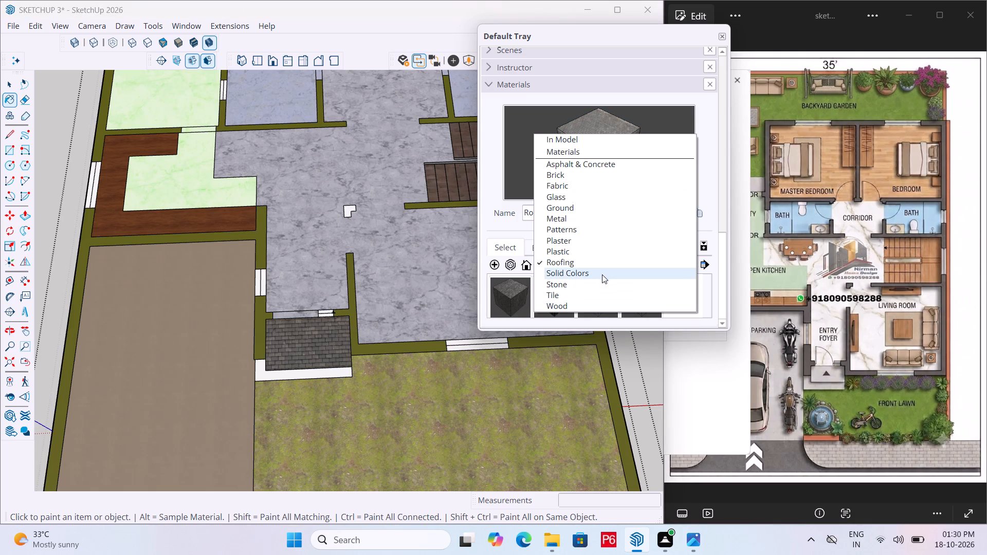
{"action": "left_click", "coordinate": [599, 281]}
{"action": "scroll", "coordinate": [599, 277], "scroll_direction": "down", "scroll_amount": 3}
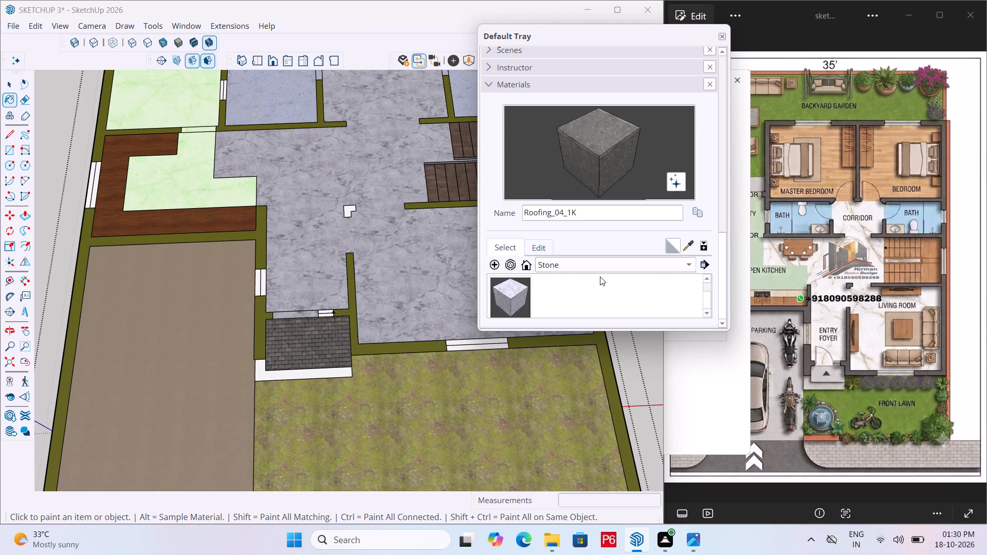
{"action": "scroll", "coordinate": [601, 276], "scroll_direction": "up", "scroll_amount": 2}
{"action": "scroll", "coordinate": [601, 276], "scroll_direction": "down", "scroll_amount": 3}
{"action": "scroll", "coordinate": [588, 294], "scroll_direction": "up", "scroll_amount": 2}
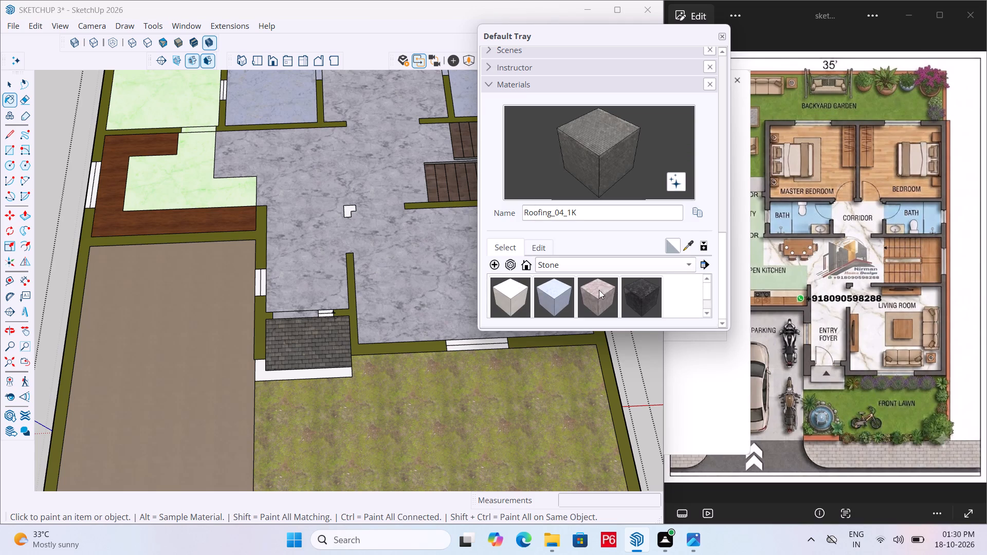
{"action": "left_click", "coordinate": [607, 289]}
{"action": "left_click", "coordinate": [289, 345]}
{"action": "left_click", "coordinate": [322, 376]}
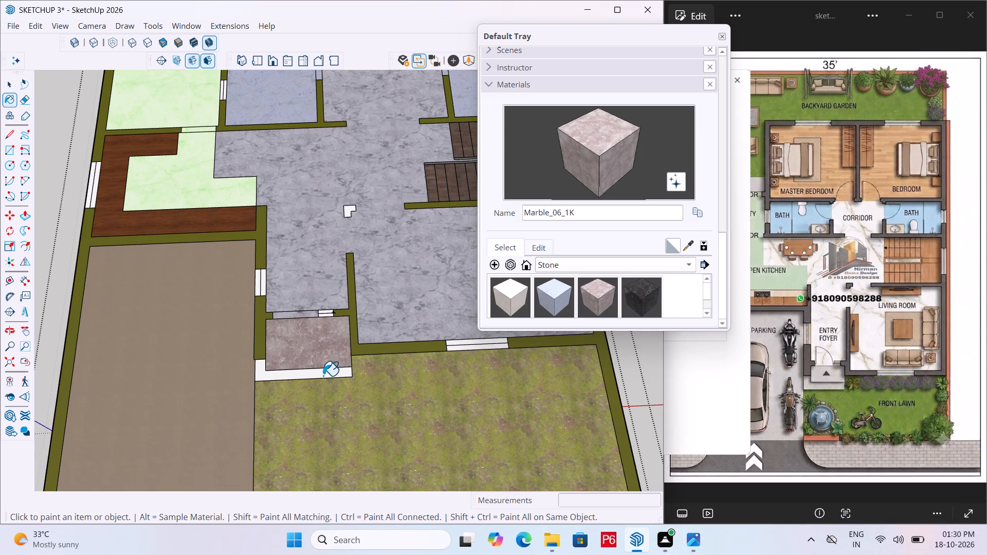
Close the Default Tray and bring the reference floor plan image to the front.
{"action": "scroll", "coordinate": [335, 352], "scroll_direction": "down", "scroll_amount": 7}
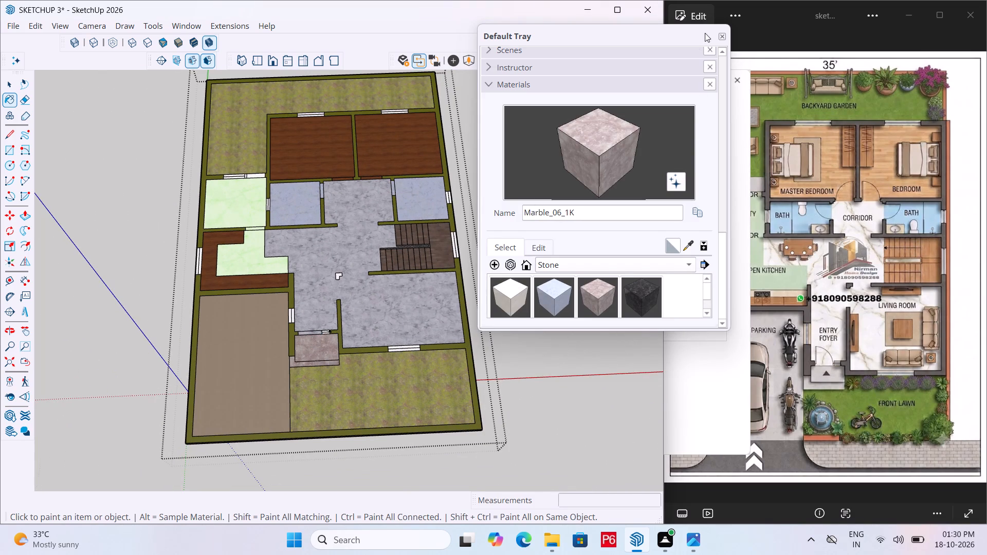
{"action": "left_click", "coordinate": [721, 34]}
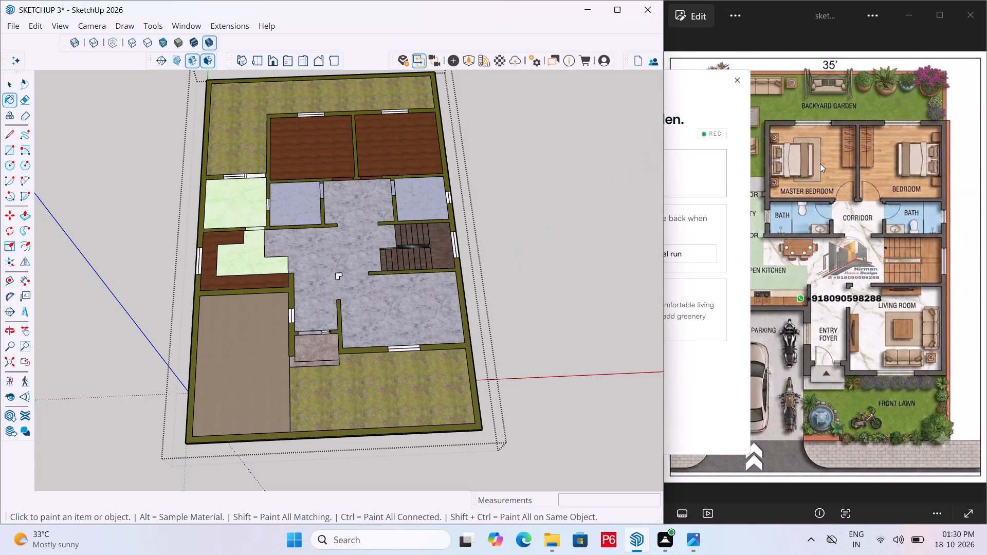
{"action": "left_click", "coordinate": [820, 163]}
{"action": "scroll", "coordinate": [534, 227], "scroll_direction": "down", "scroll_amount": 2}
Save the model with its applied floor and wall materials.
{"action": "middle_click_drag", "start_coordinate": [503, 247], "coordinate": [495, 275]}
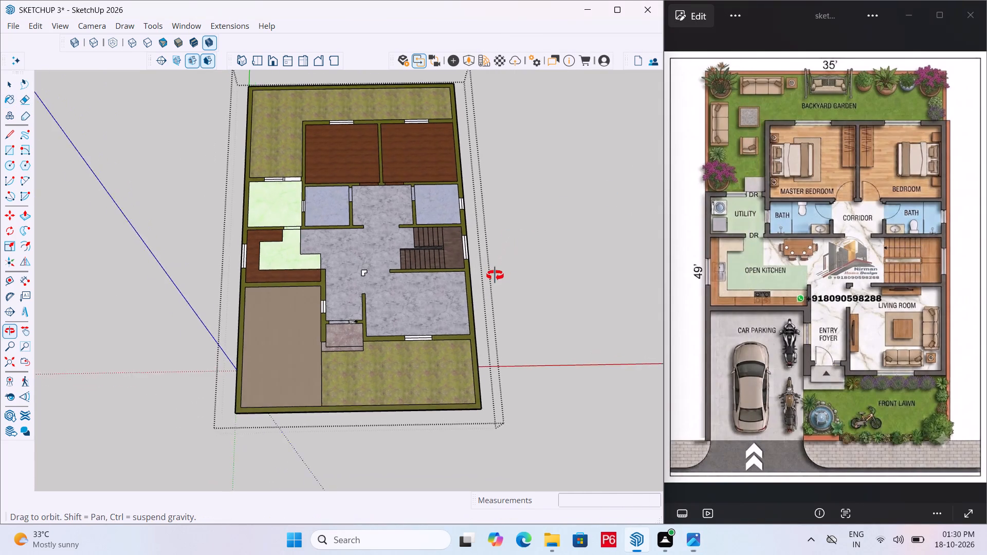
{"action": "middle_click_drag", "start_coordinate": [495, 275], "coordinate": [493, 307]}
{"action": "middle_click", "coordinate": [493, 307]}
{"action": "scroll", "coordinate": [414, 349], "scroll_direction": "down", "scroll_amount": 2}
{"action": "middle_click_drag", "start_coordinate": [360, 316], "coordinate": [360, 336]}
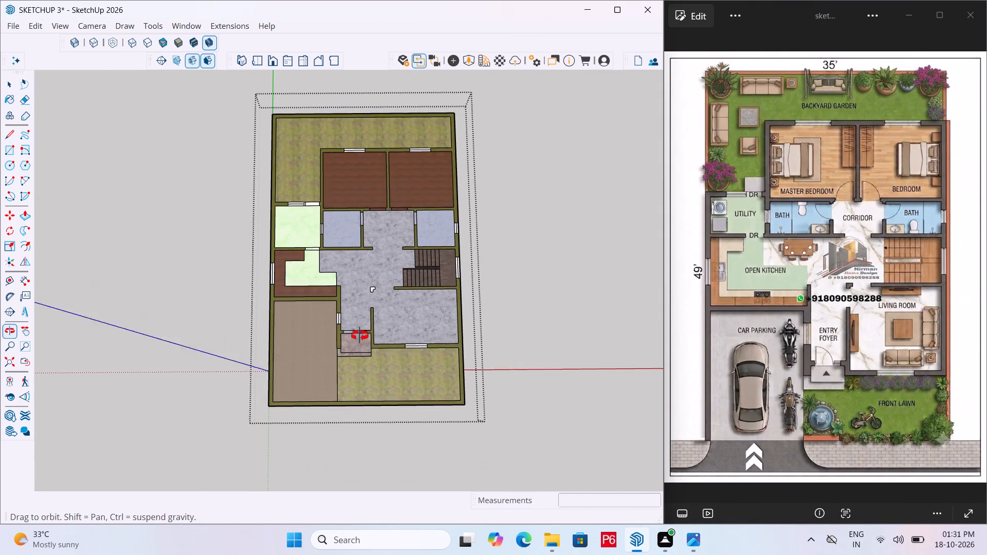
{"action": "middle_click_drag", "start_coordinate": [360, 336], "coordinate": [364, 345]}
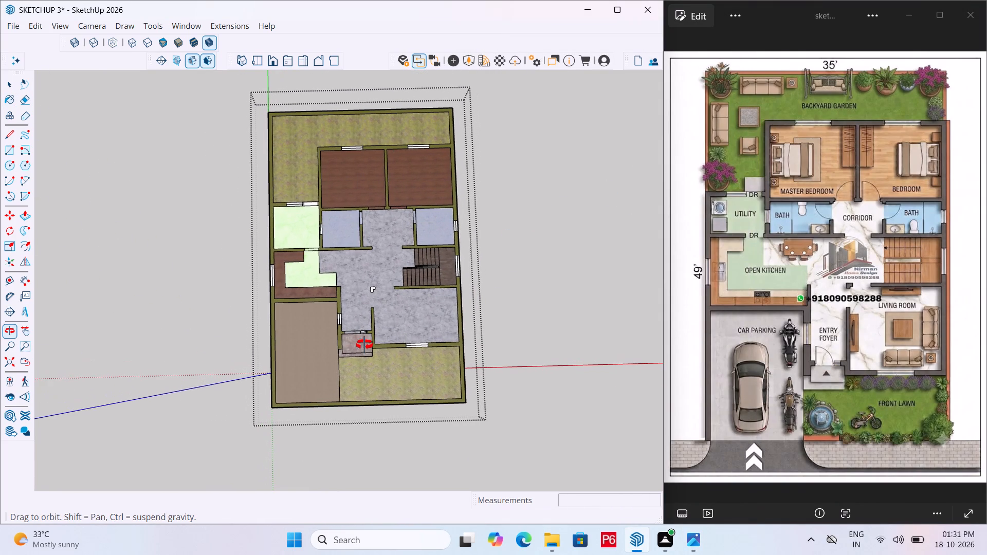
{"action": "middle_click_drag", "start_coordinate": [364, 345], "coordinate": [363, 345]}
{"action": "middle_click", "coordinate": [357, 349]}
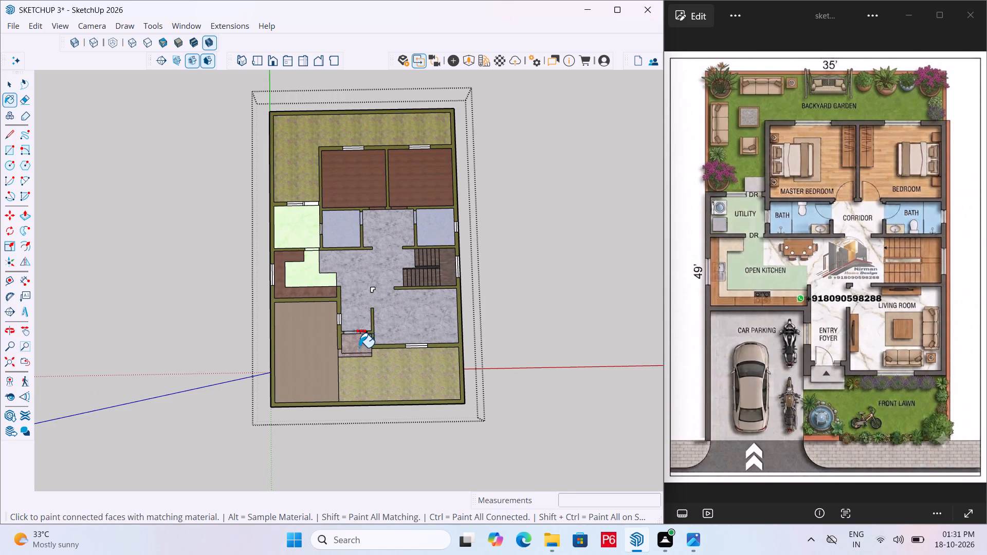
{"action": "key", "text": "ctrl+s"}
{"action": "key", "text": "ctrl+s"}
{"action": "key", "text": "ctrl+s"}
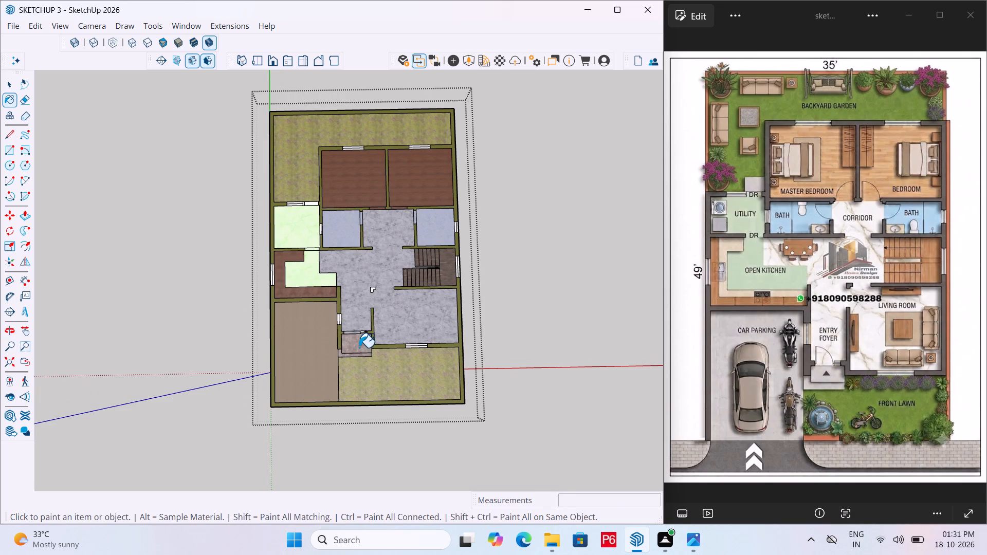
Open the Enscape Asset Library and try to import the downloaded Flower 086 asset, closing the browser sign-in page.
{"action": "left_click", "coordinate": [470, 60]}
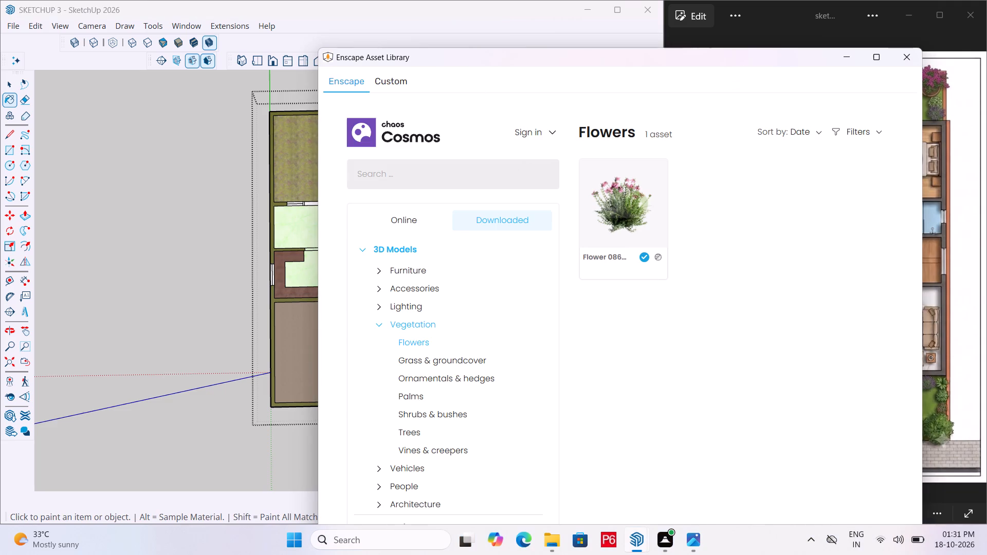
{"action": "left_click", "coordinate": [636, 202]}
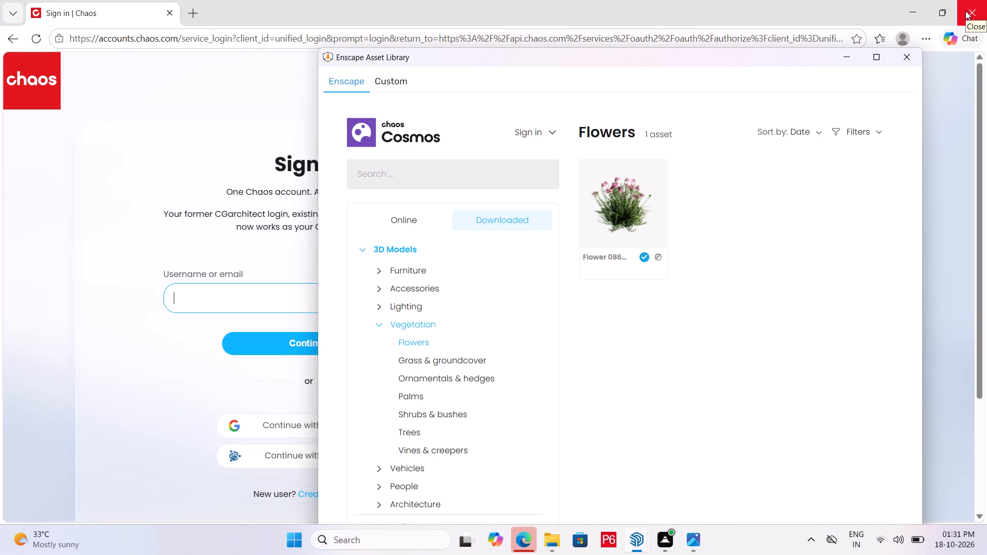
{"action": "left_click", "coordinate": [965, 11]}
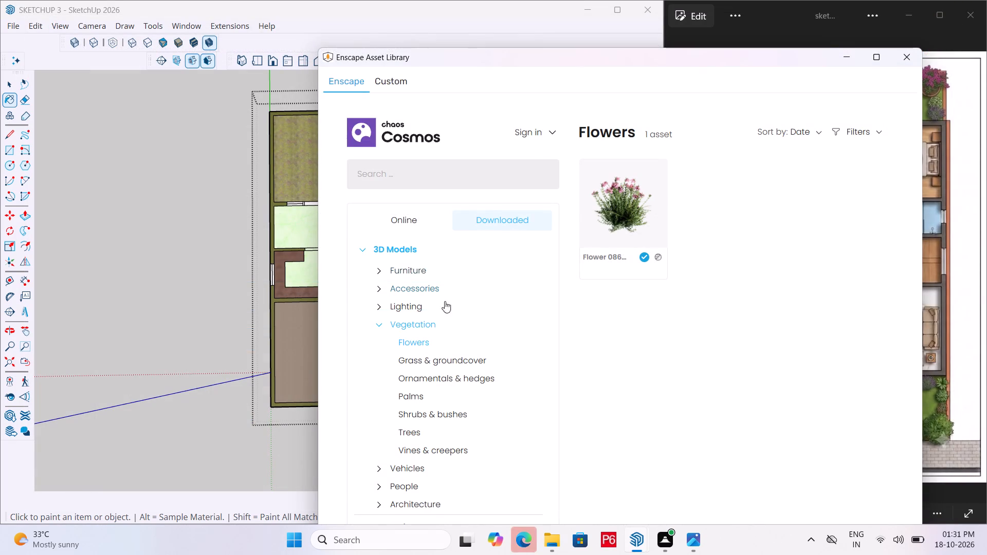
Open the downloaded Furniture assets and choose Table 071 for import into the model.
{"action": "left_click", "coordinate": [413, 270]}
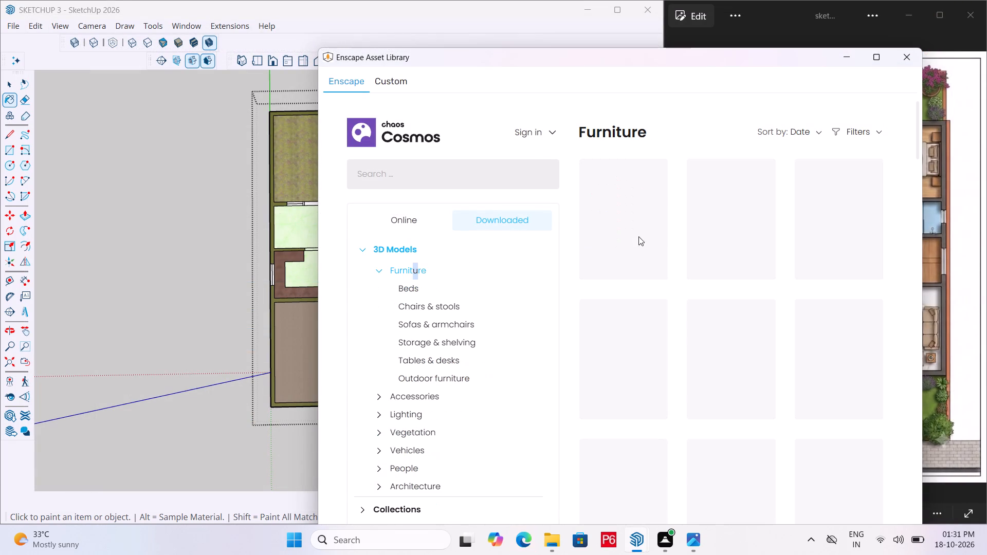
{"action": "left_click", "coordinate": [637, 200]}
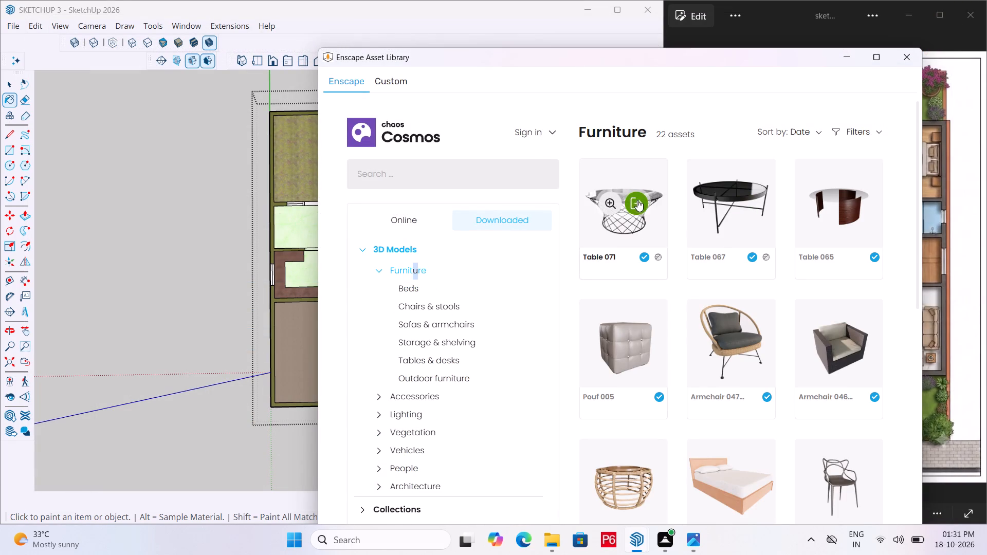
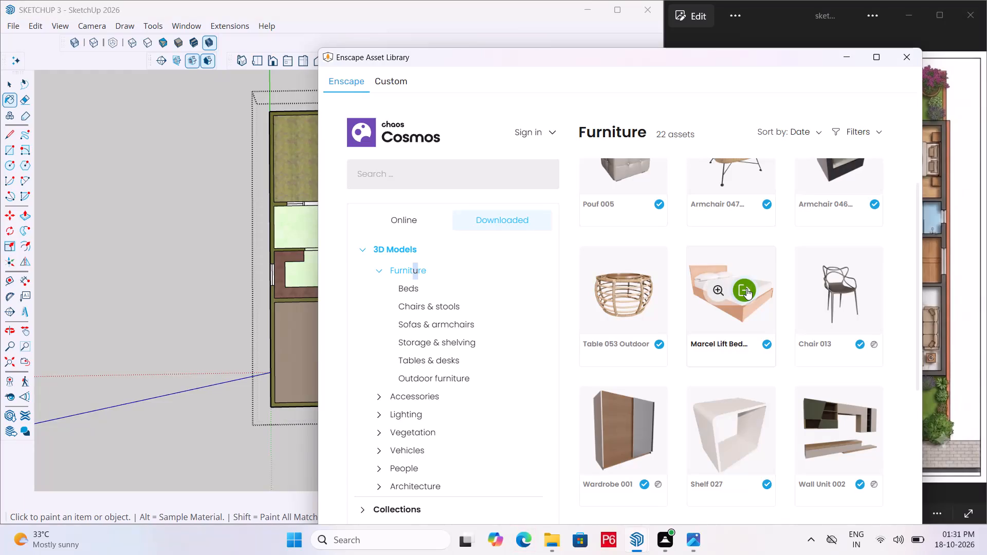
Try to import the downloaded Marcel Lift Bed asset from the Furniture assets into the model.
{"action": "left_click_drag", "start_coordinate": [746, 288], "coordinate": [602, 291]}
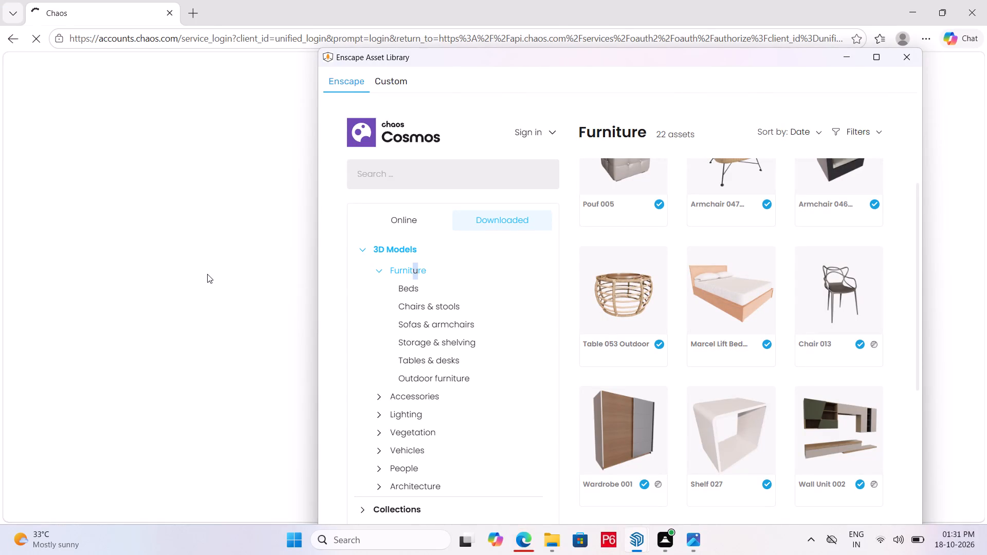
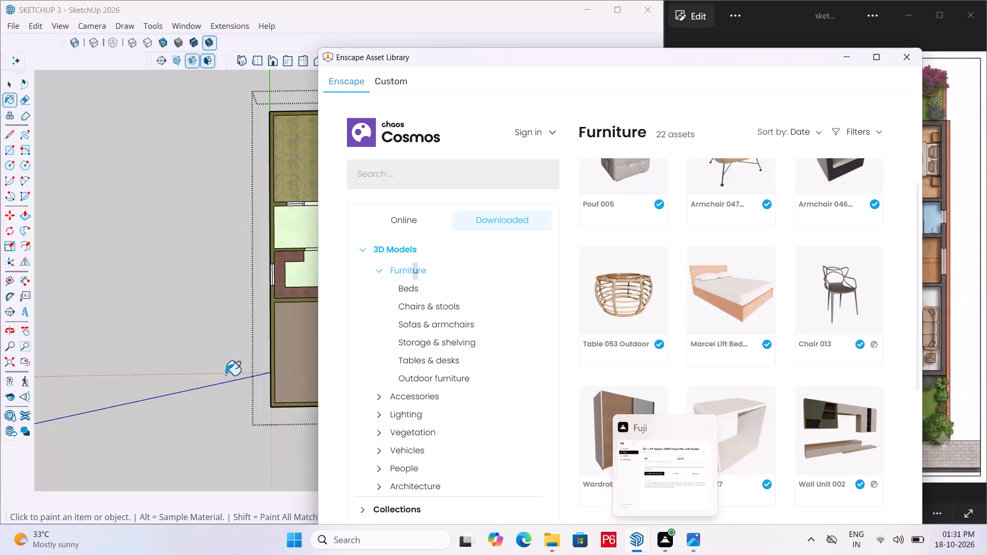
Close the Enscape asset library.
{"action": "left_click", "coordinate": [202, 309]}
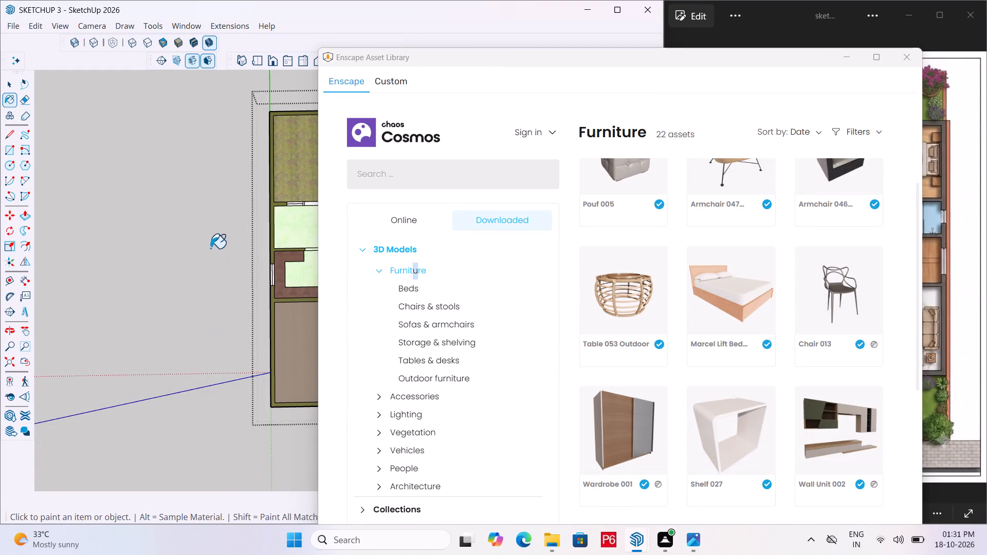
{"action": "left_click", "coordinate": [911, 48]}
{"action": "scroll", "coordinate": [432, 254], "scroll_direction": "up", "scroll_amount": 5}
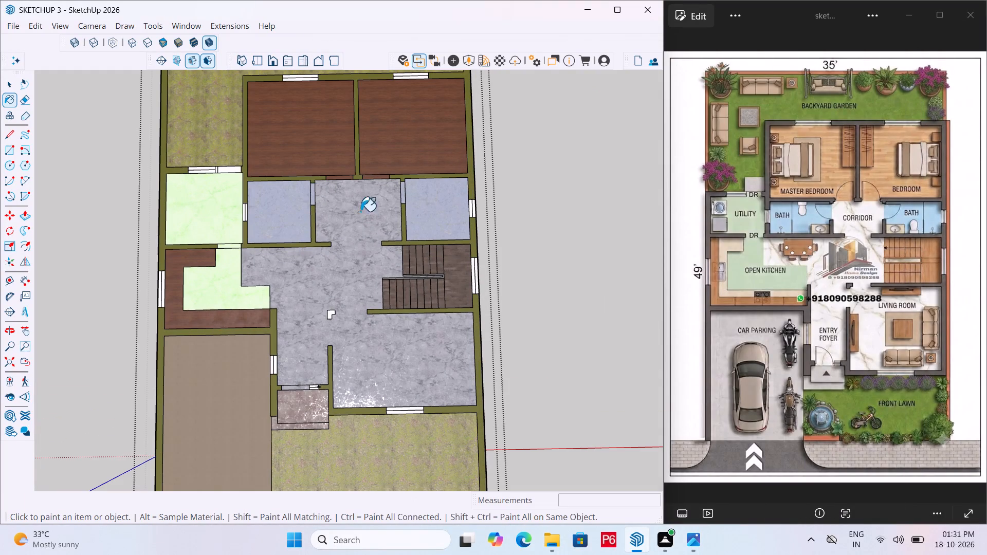
{"action": "left_click", "coordinate": [544, 175]}
{"action": "left_click", "coordinate": [570, 195]}
Sample the E08_Lime_Depth wall material and paint the small L-shaped column beside the entry foyer with it.
{"action": "scroll", "coordinate": [243, 366], "scroll_direction": "up", "scroll_amount": 6}
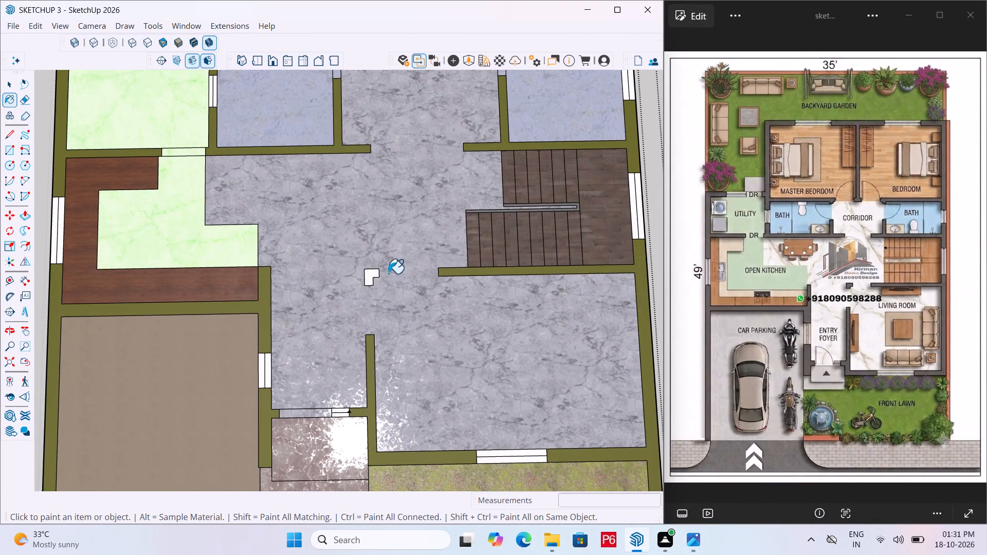
{"action": "key", "text": "b"}
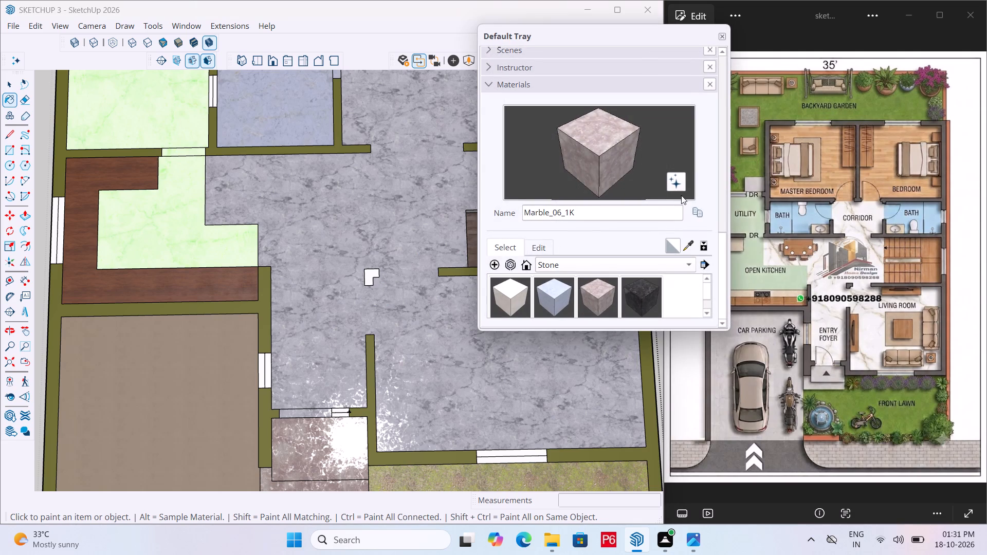
{"action": "left_click", "coordinate": [689, 246]}
{"action": "left_click", "coordinate": [370, 351]}
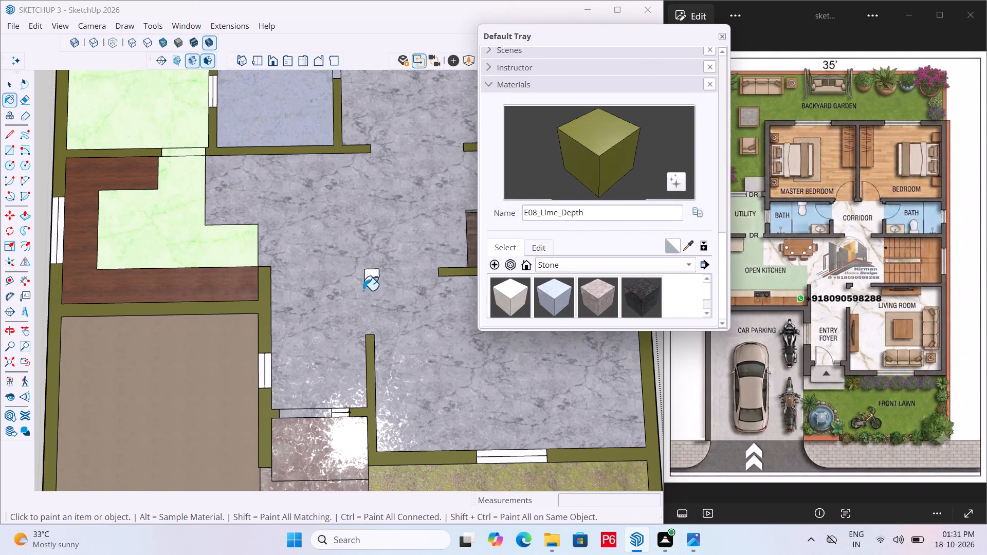
{"action": "left_click", "coordinate": [368, 277]}
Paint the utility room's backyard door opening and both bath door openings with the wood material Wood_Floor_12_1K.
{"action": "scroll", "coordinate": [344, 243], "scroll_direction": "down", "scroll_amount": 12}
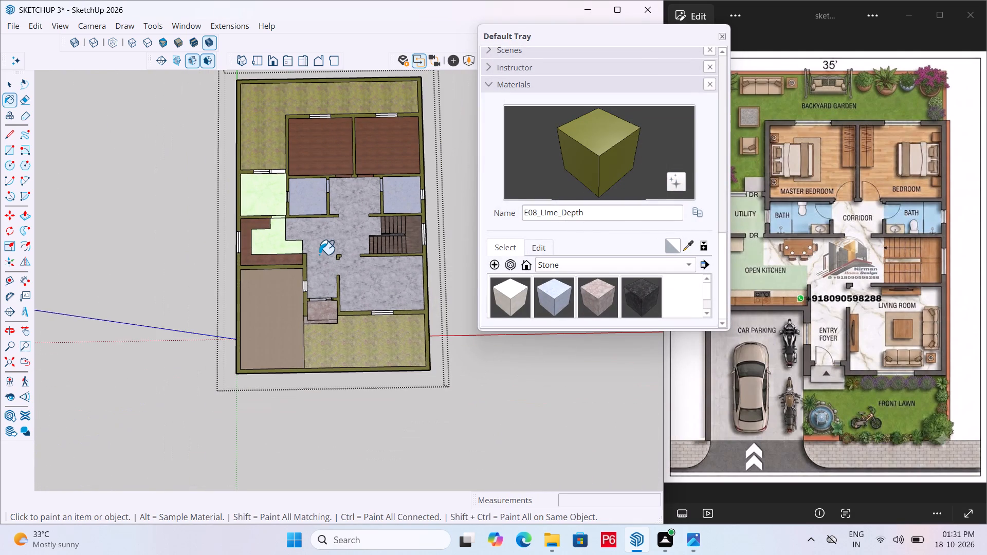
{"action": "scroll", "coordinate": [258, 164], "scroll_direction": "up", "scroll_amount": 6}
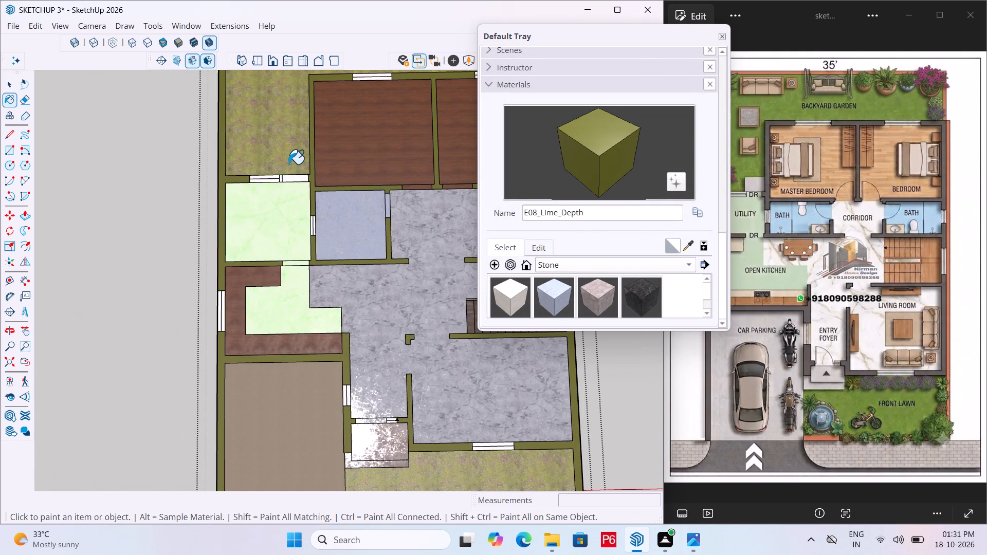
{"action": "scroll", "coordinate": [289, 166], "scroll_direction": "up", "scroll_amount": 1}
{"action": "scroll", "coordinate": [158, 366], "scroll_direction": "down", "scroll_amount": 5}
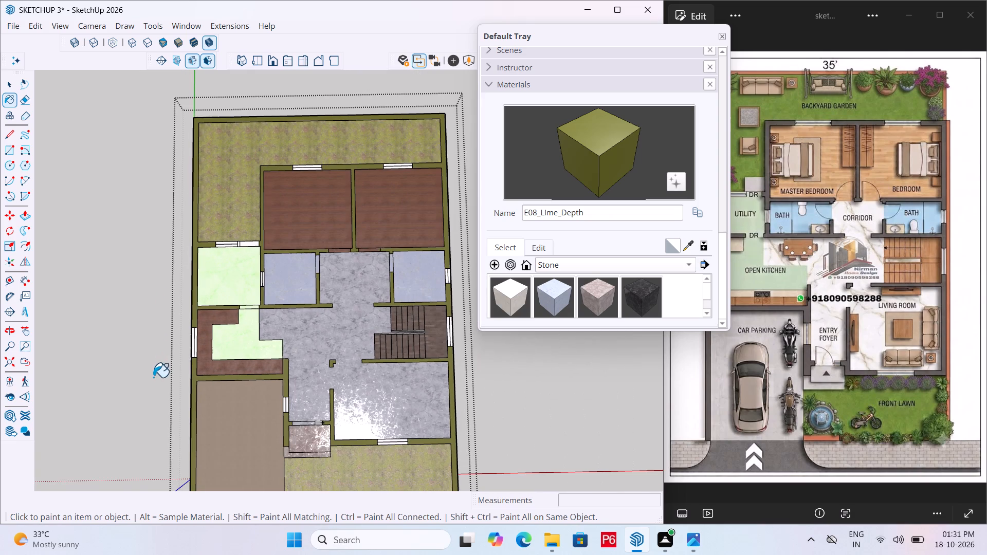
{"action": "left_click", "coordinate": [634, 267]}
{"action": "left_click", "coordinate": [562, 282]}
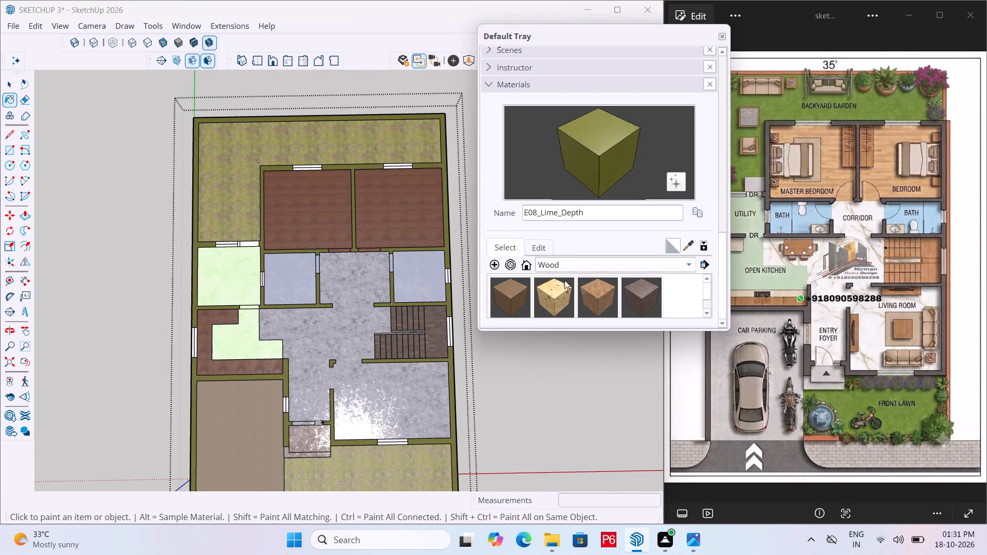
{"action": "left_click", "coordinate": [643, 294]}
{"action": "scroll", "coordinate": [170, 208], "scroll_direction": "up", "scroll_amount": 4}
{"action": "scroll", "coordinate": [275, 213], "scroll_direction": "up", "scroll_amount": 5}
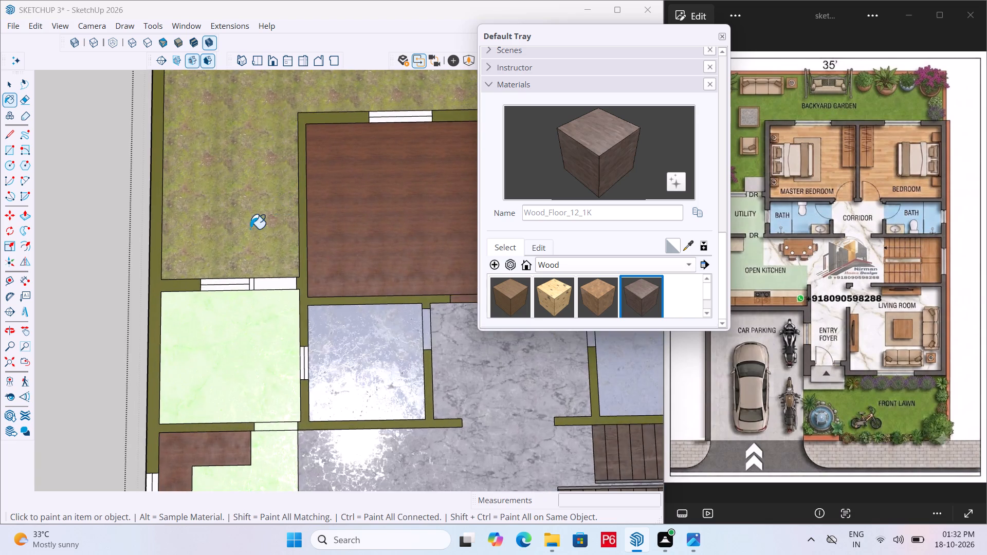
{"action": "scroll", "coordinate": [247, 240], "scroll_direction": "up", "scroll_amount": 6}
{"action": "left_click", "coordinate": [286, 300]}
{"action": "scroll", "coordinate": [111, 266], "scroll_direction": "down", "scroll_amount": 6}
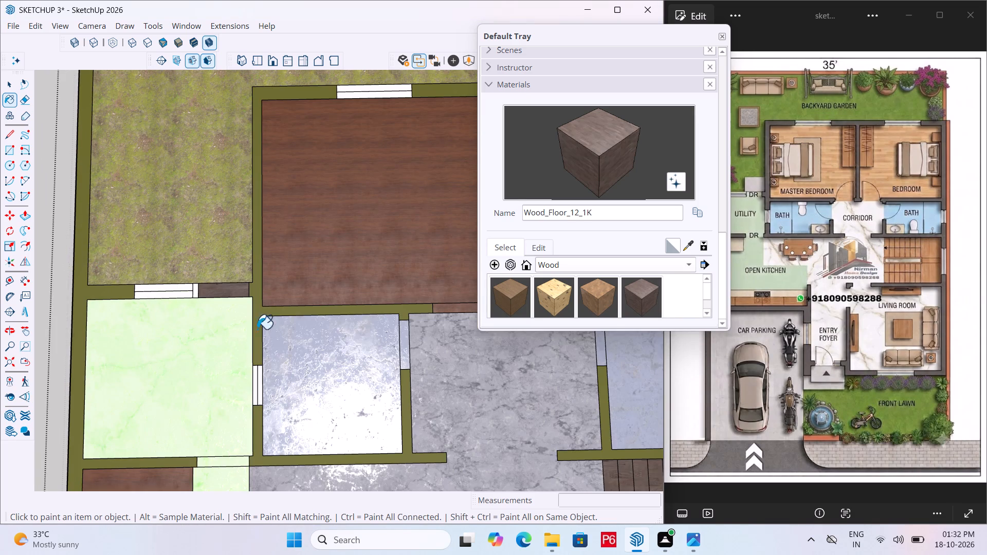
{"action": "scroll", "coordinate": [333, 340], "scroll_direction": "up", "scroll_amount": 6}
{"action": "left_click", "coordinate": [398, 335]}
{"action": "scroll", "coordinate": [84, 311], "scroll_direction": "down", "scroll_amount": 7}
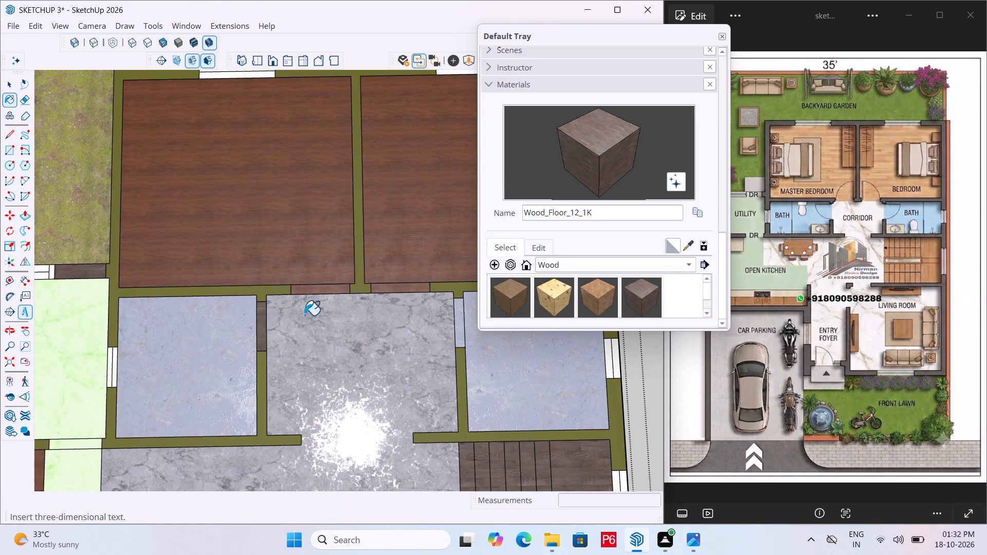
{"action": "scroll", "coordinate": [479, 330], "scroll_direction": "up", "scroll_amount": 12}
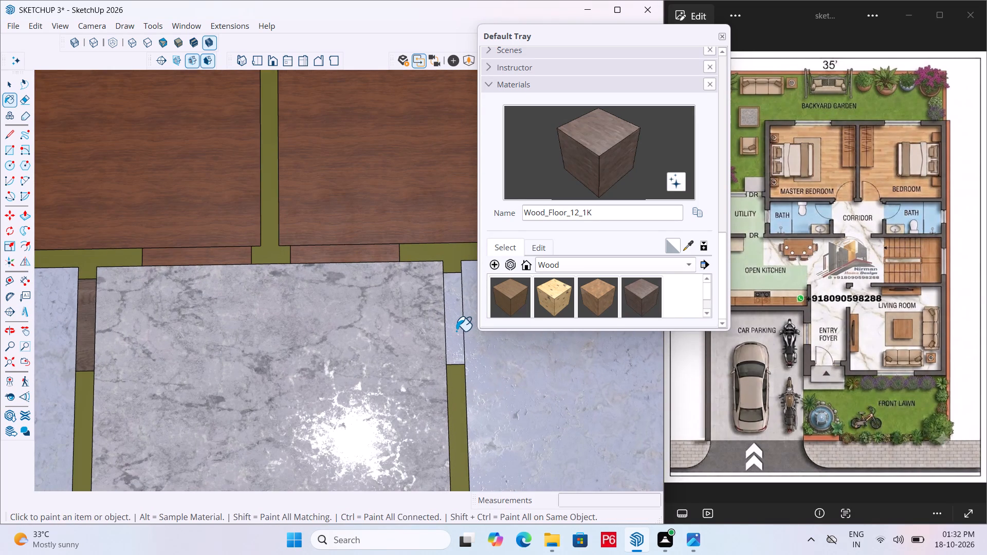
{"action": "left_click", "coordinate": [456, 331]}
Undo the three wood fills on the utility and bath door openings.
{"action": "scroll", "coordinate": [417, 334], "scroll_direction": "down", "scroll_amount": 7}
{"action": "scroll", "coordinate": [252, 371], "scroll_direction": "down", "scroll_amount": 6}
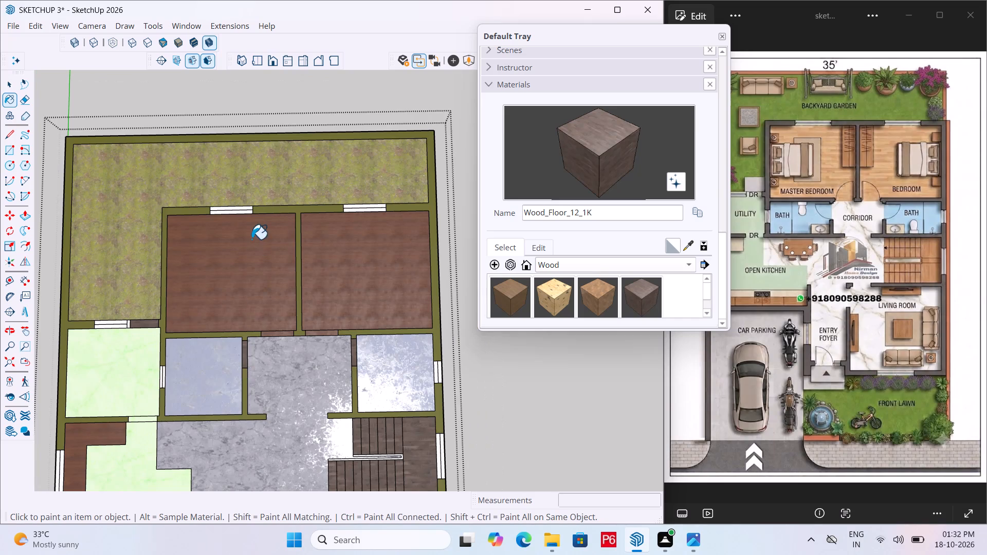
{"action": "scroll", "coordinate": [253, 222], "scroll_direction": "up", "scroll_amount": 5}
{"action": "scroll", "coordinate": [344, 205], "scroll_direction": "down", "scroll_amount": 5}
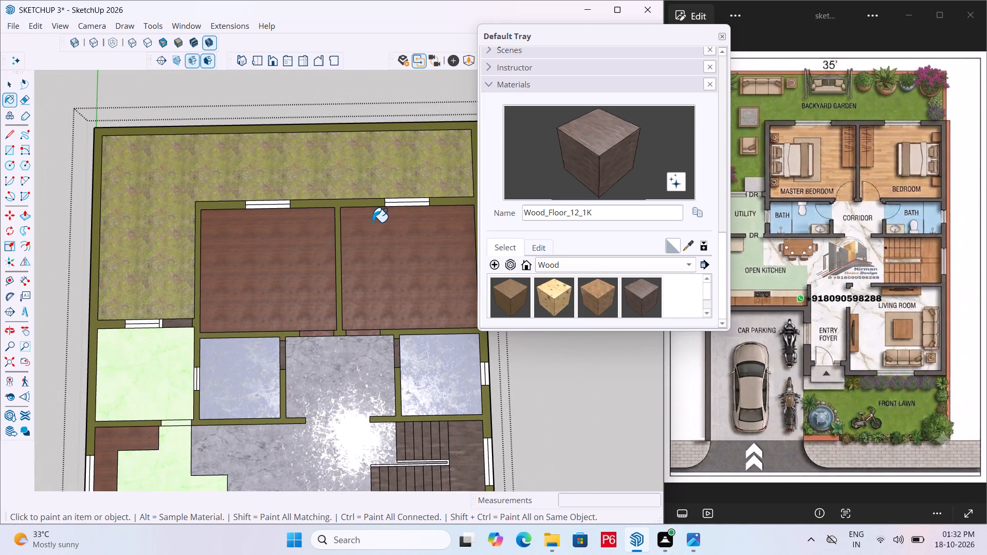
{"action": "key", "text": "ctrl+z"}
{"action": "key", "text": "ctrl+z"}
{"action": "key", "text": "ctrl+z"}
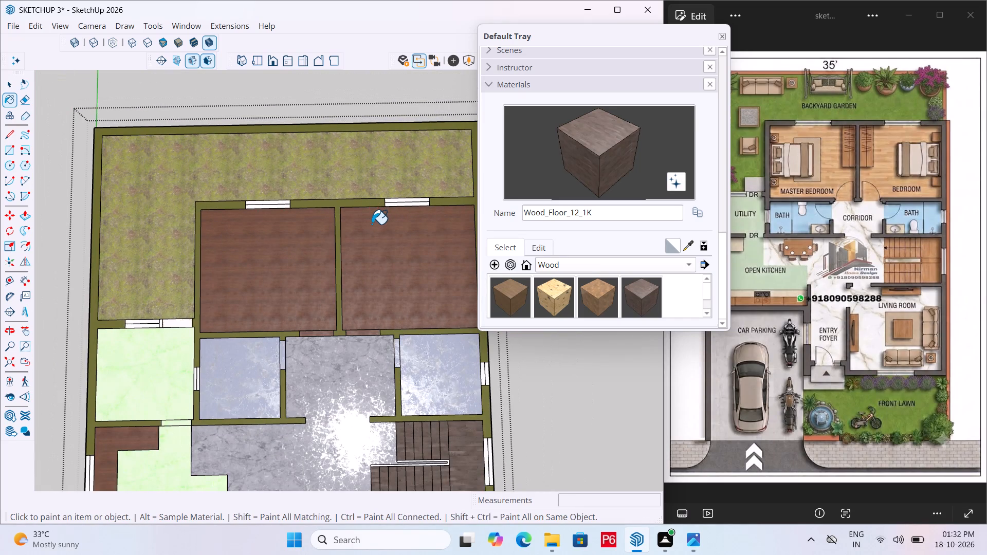
Exit editing of the house plan group and close the materials tray.
{"action": "scroll", "coordinate": [403, 296], "scroll_direction": "down", "scroll_amount": 5}
{"action": "scroll", "coordinate": [451, 323], "scroll_direction": "down", "scroll_amount": 2}
{"action": "key", "text": "space"}
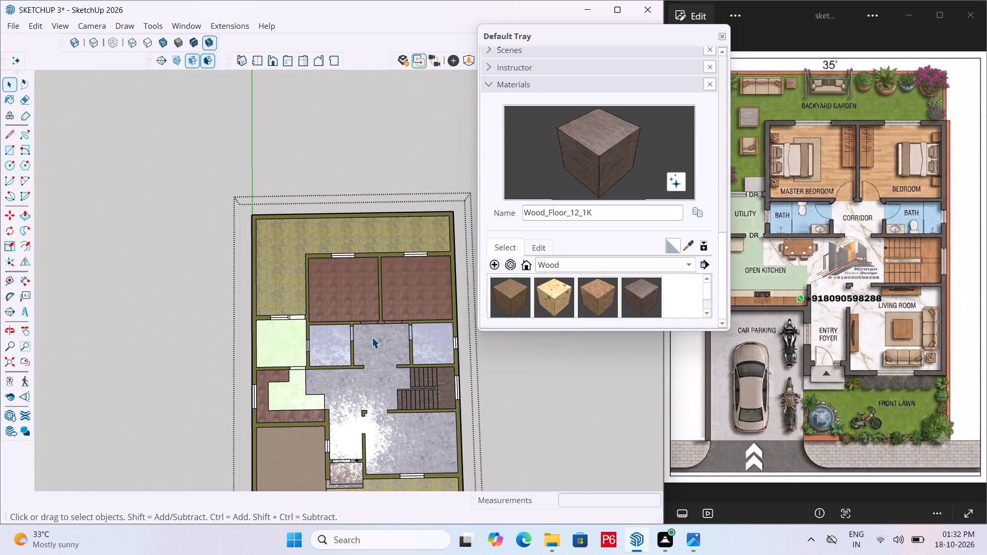
{"action": "double_click", "coordinate": [537, 342]}
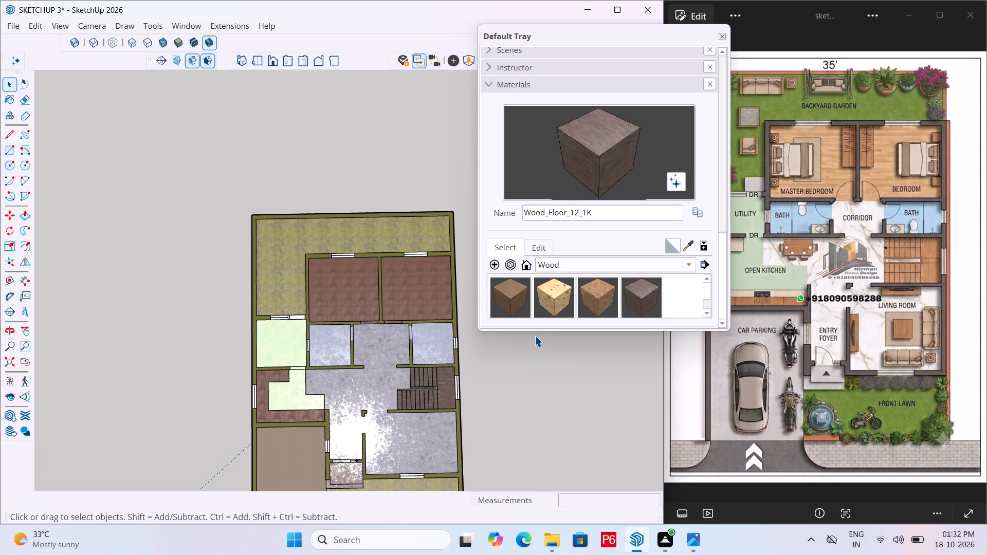
{"action": "scroll", "coordinate": [341, 243], "scroll_direction": "down", "scroll_amount": 5}
{"action": "scroll", "coordinate": [411, 332], "scroll_direction": "up", "scroll_amount": 3}
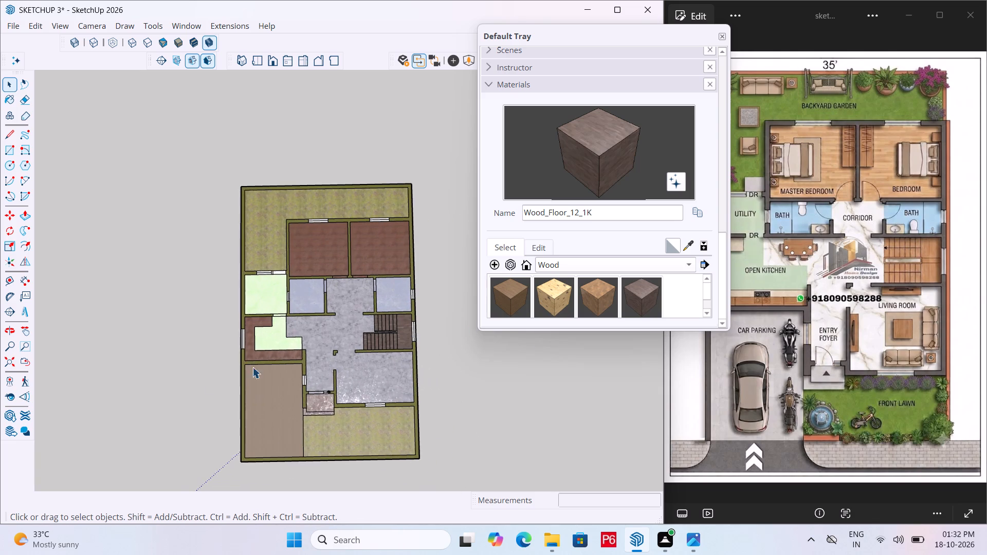
{"action": "scroll", "coordinate": [216, 399], "scroll_direction": "up", "scroll_amount": 1}
{"action": "scroll", "coordinate": [314, 386], "scroll_direction": "up", "scroll_amount": 1}
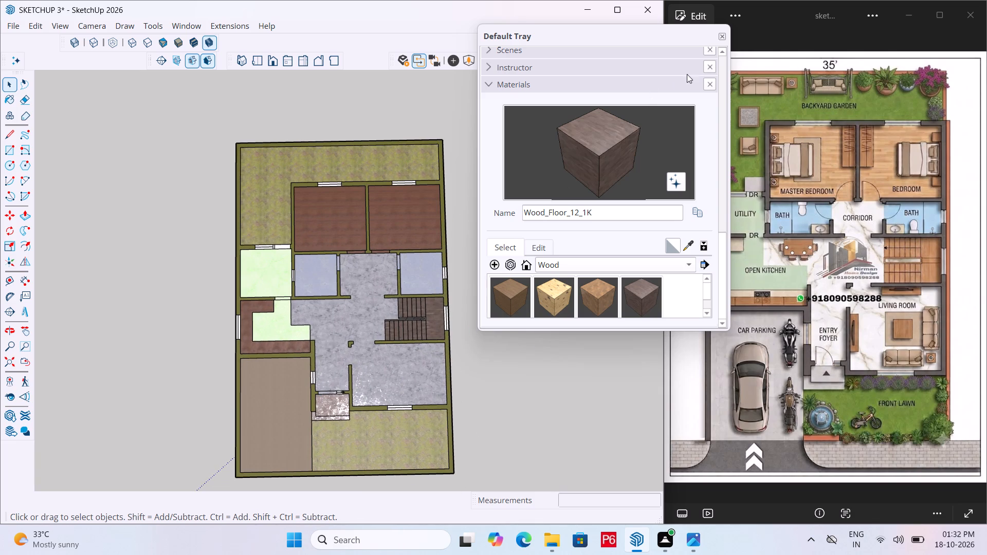
{"action": "left_click", "coordinate": [723, 36]}
Draw a rectangle about 4' 7" by 1' 6" on the living room floor, along the wall shared with the entry foyer.
{"action": "scroll", "coordinate": [470, 195], "scroll_direction": "down", "scroll_amount": 2}
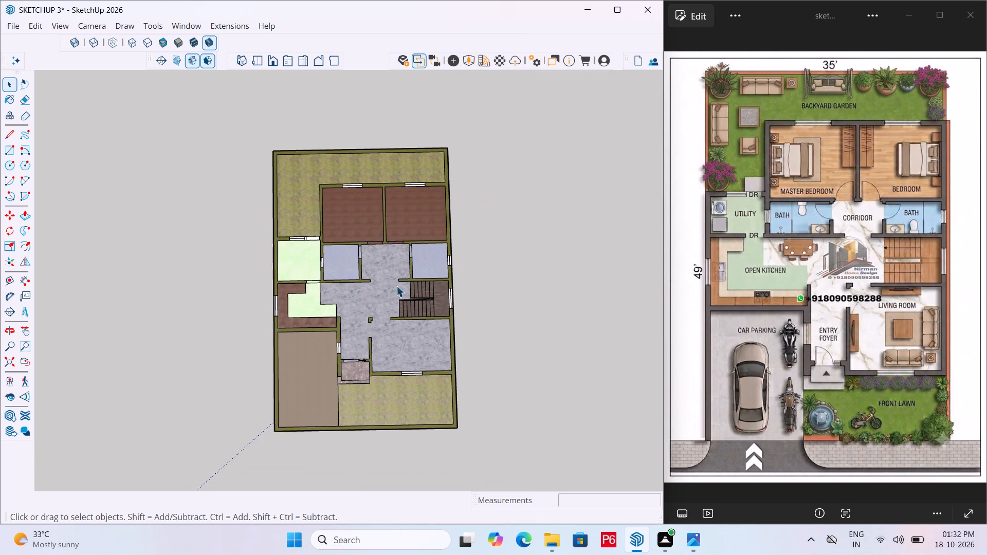
{"action": "scroll", "coordinate": [408, 327], "scroll_direction": "up", "scroll_amount": 3}
{"action": "middle_click_drag", "start_coordinate": [460, 355], "coordinate": [462, 362]}
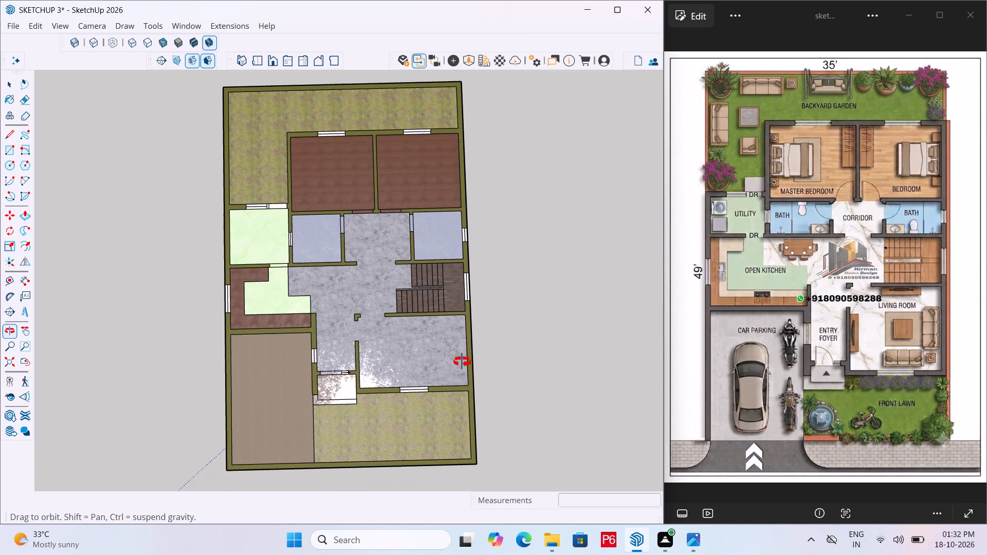
{"action": "middle_click_drag", "start_coordinate": [462, 362], "coordinate": [426, 258]}
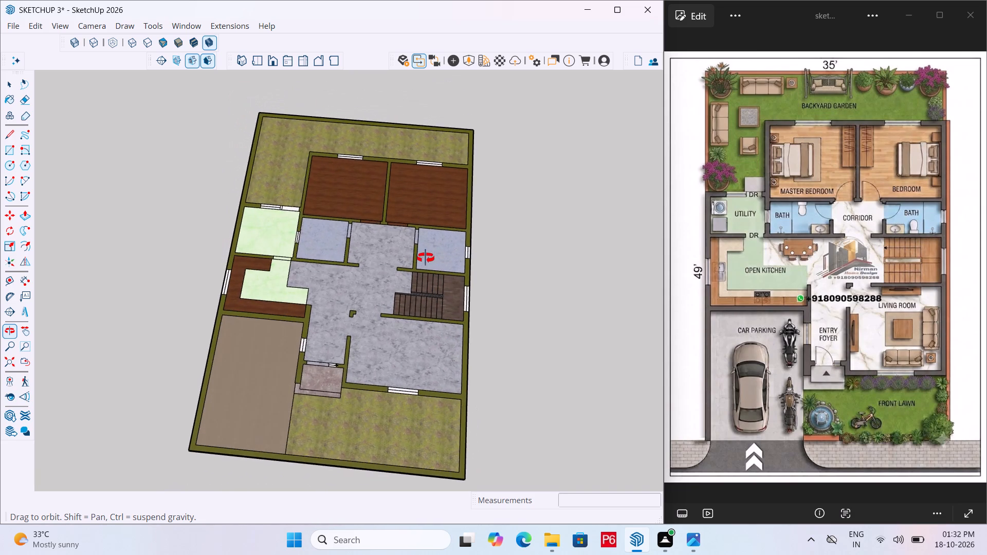
{"action": "middle_click_drag", "start_coordinate": [426, 258], "coordinate": [406, 249]}
{"action": "scroll", "coordinate": [371, 384], "scroll_direction": "up", "scroll_amount": 6}
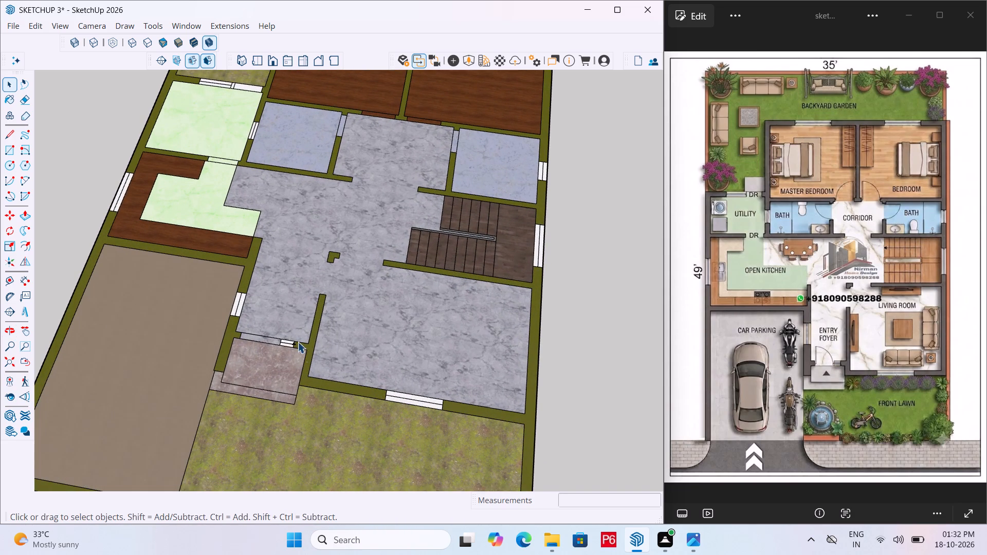
{"action": "scroll", "coordinate": [321, 342], "scroll_direction": "up", "scroll_amount": 6}
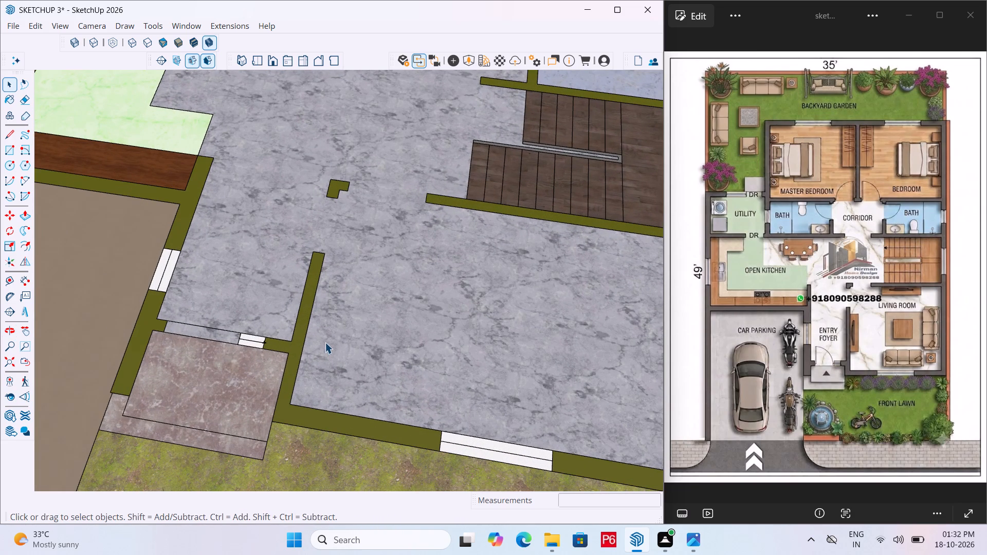
{"action": "key", "text": "r"}
{"action": "left_click", "coordinate": [324, 267]}
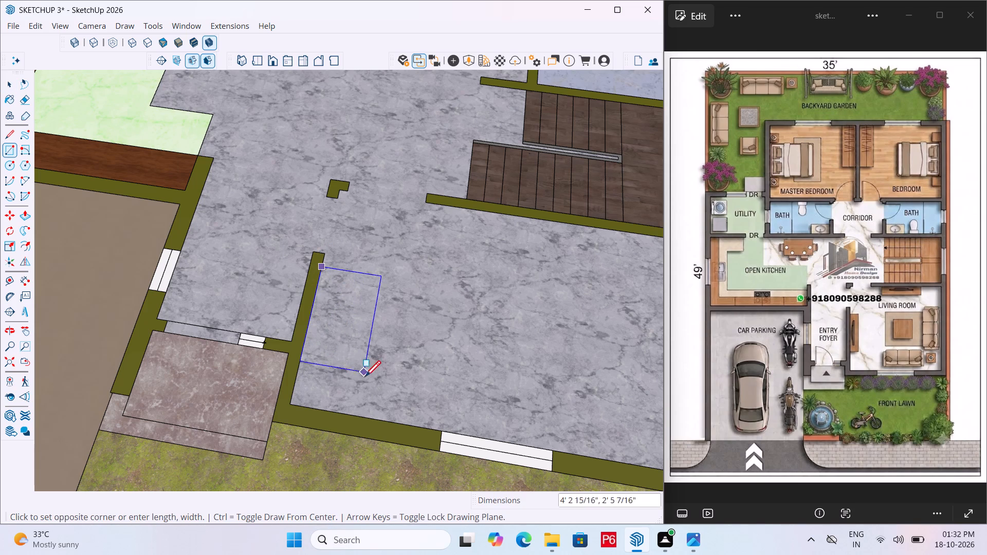
{"action": "left_click", "coordinate": [337, 376]}
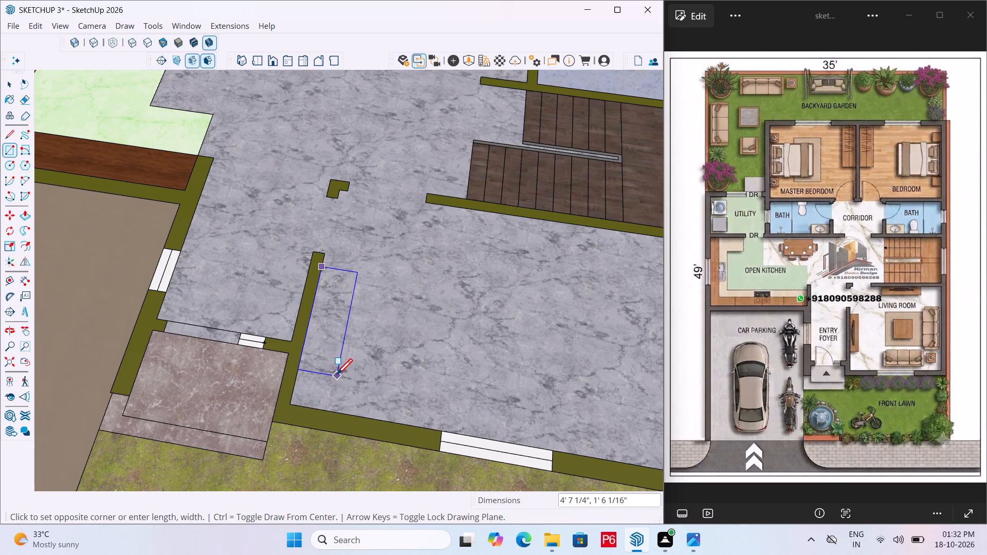
Make the new rectangle's face and edges into a group.
{"action": "key", "text": "space"}
{"action": "double_click", "coordinate": [336, 307]}
{"action": "right_click", "coordinate": [336, 307]}
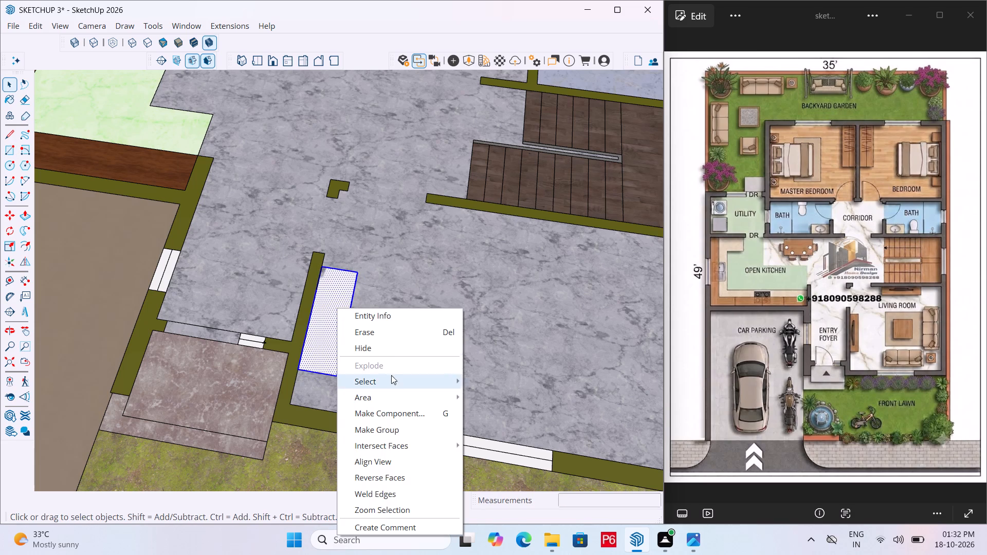
{"action": "left_click", "coordinate": [398, 430]}
Open the rectangle's group and extrude its face 5' upward with Push/Pull.
{"action": "double_click", "coordinate": [333, 326]}
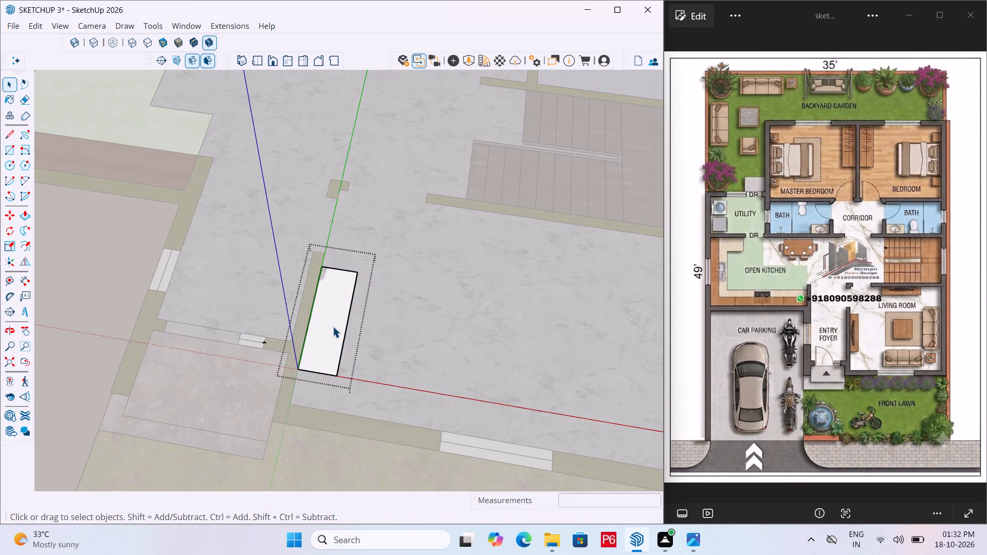
{"action": "left_click", "coordinate": [333, 322]}
{"action": "key", "text": "p"}
{"action": "left_click", "coordinate": [333, 322]}
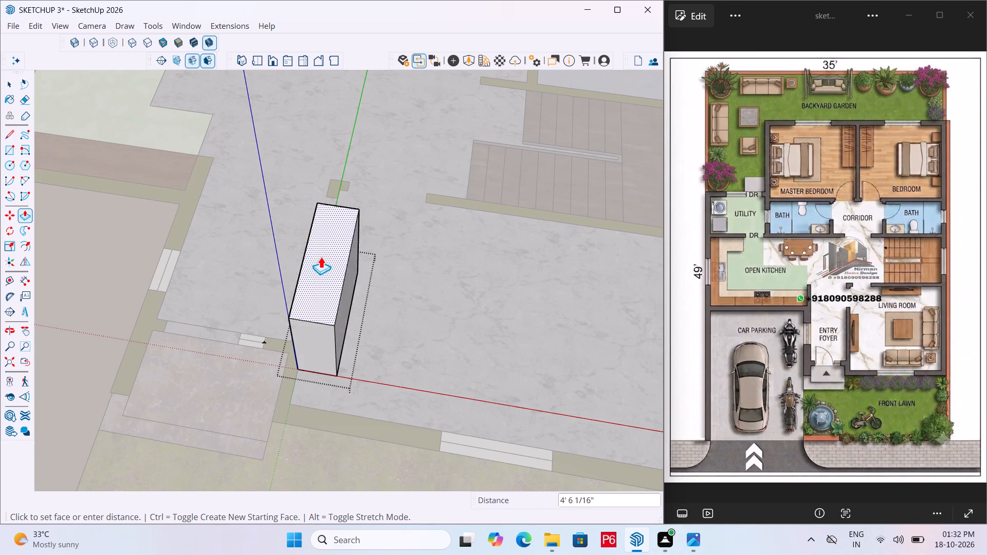
{"action": "scroll", "coordinate": [304, 279], "scroll_direction": "down", "scroll_amount": 6}
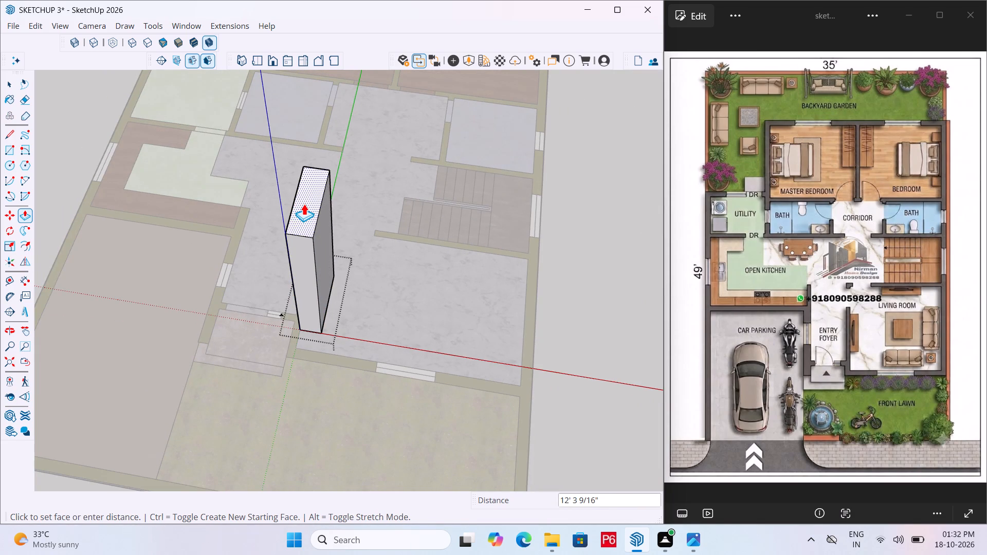
{"action": "type", "text": "5'"}
{"action": "key", "text": "Return"}
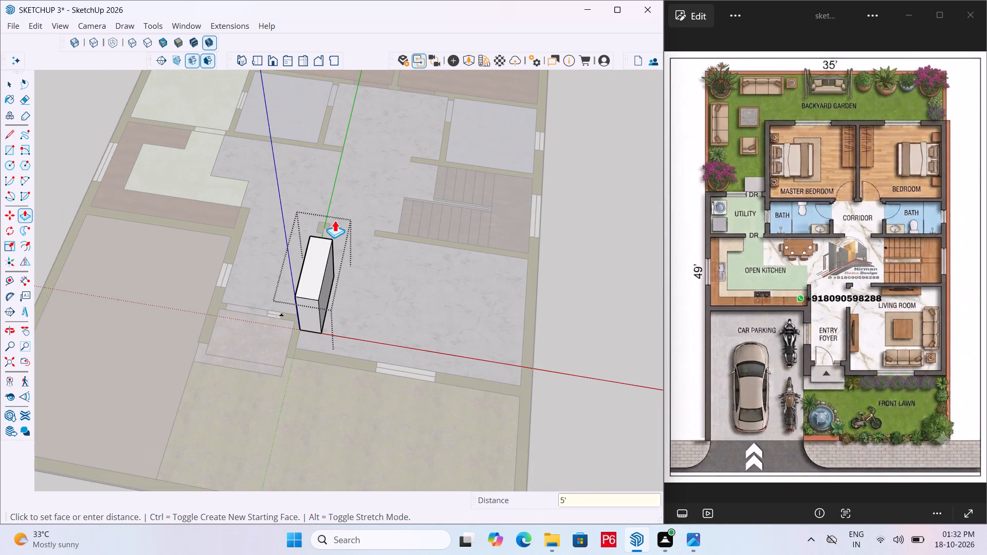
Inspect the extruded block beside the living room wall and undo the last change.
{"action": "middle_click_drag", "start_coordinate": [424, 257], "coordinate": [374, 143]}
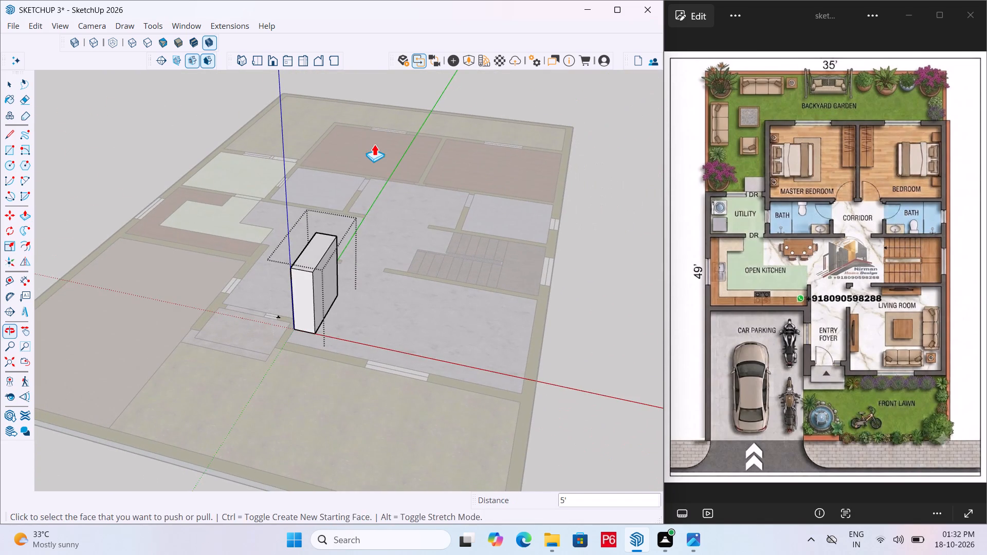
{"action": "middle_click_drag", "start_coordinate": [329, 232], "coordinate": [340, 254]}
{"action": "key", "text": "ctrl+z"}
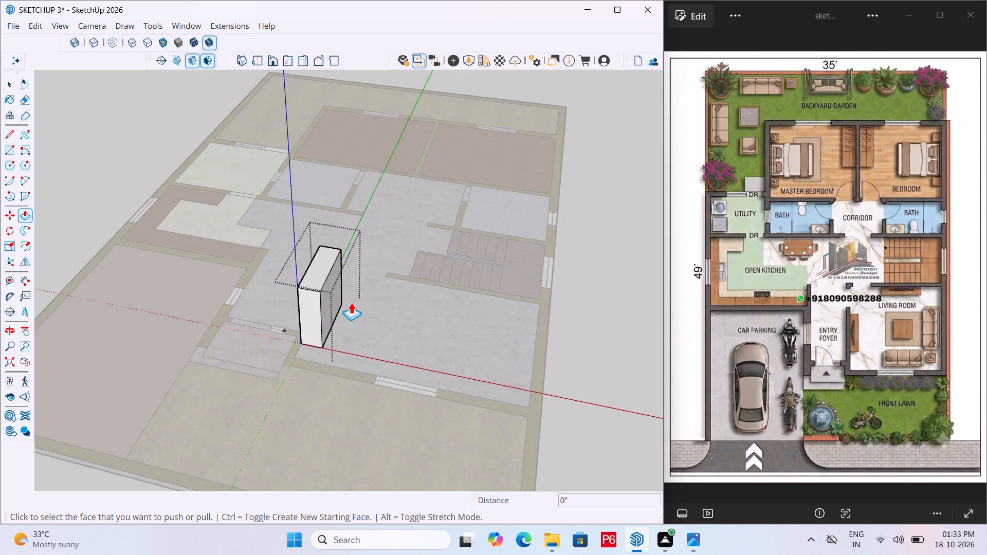
Paint the rectangle's face inside the living room group with the wood material Wood_Veneer_15_1K.
{"action": "key", "text": "b"}
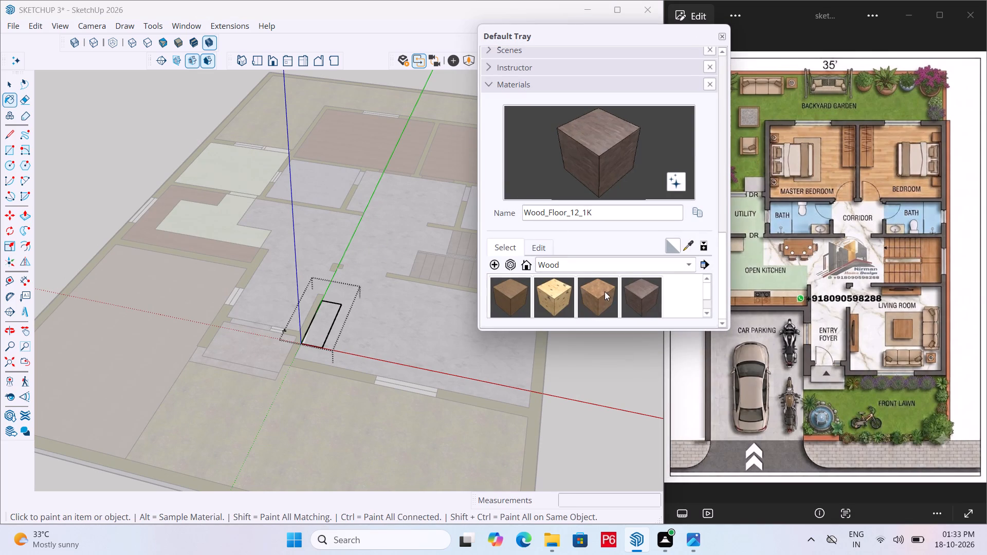
{"action": "scroll", "coordinate": [531, 294], "scroll_direction": "down", "scroll_amount": 3}
{"action": "left_click", "coordinate": [557, 291]}
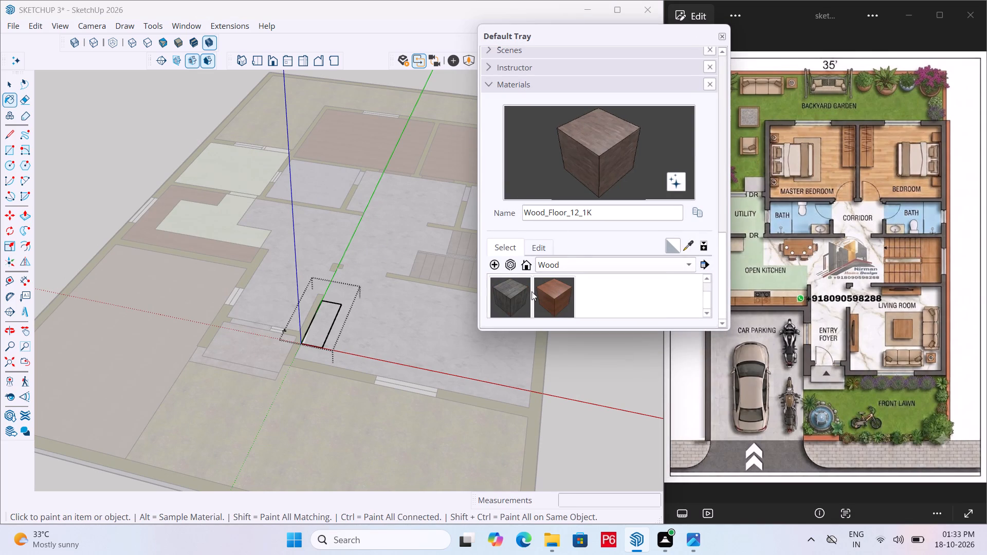
{"action": "left_click", "coordinate": [327, 311]}
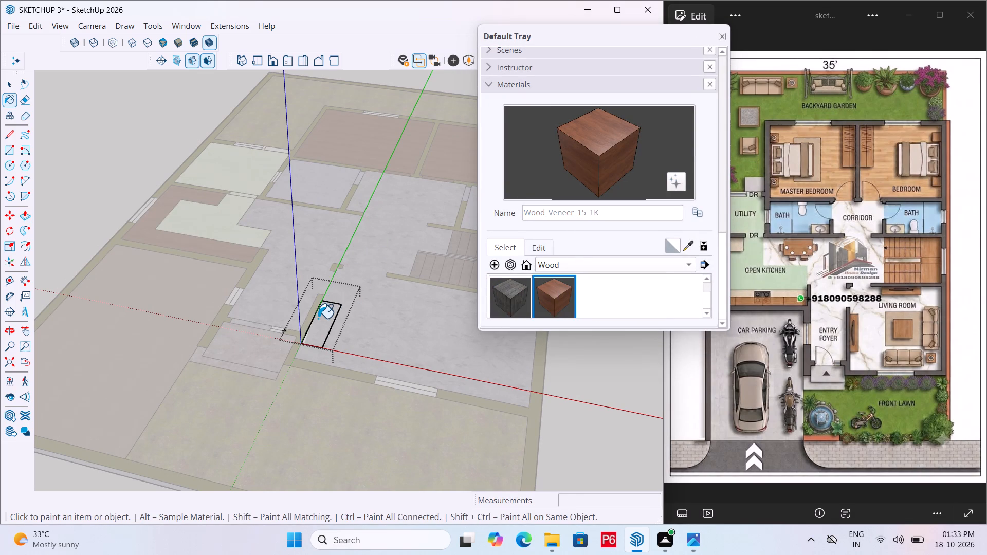
Extrude the wood-painted face 3' upward with Push/Pull, put away the materials tray and leave the group.
{"action": "key", "text": "p"}
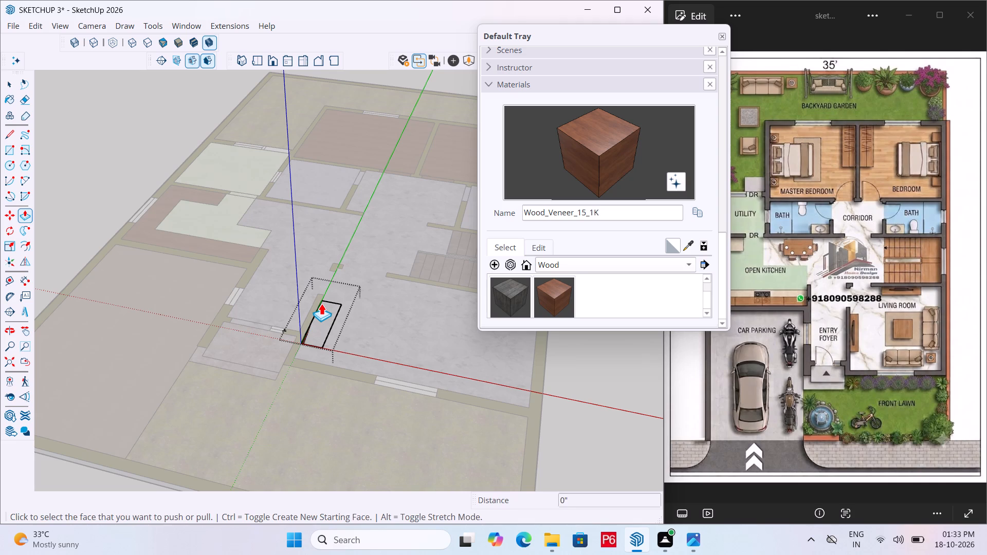
{"action": "key", "text": "space"}
{"action": "left_click", "coordinate": [332, 313]}
{"action": "key", "text": "p"}
{"action": "left_click", "coordinate": [330, 308]}
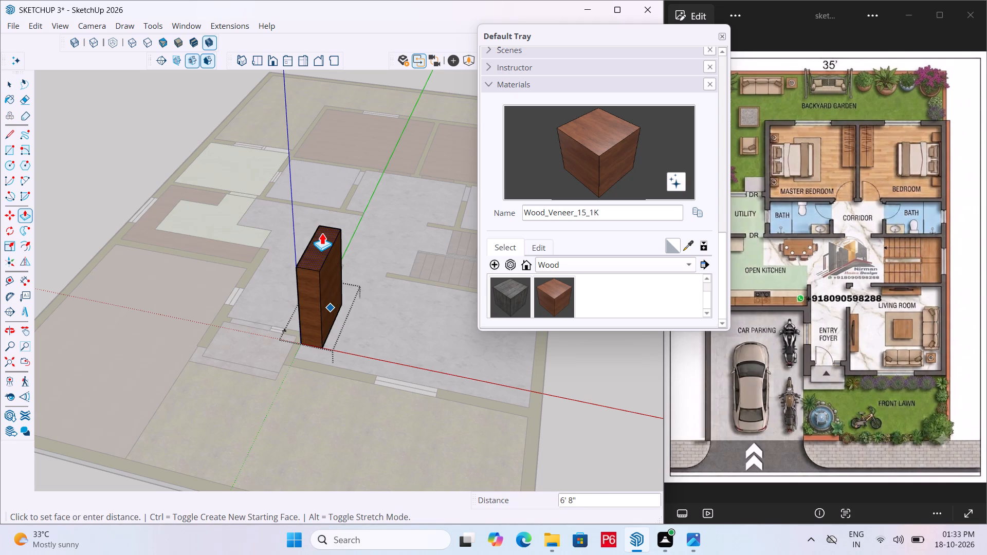
{"action": "type", "text": "3'"}
{"action": "key", "text": "Return"}
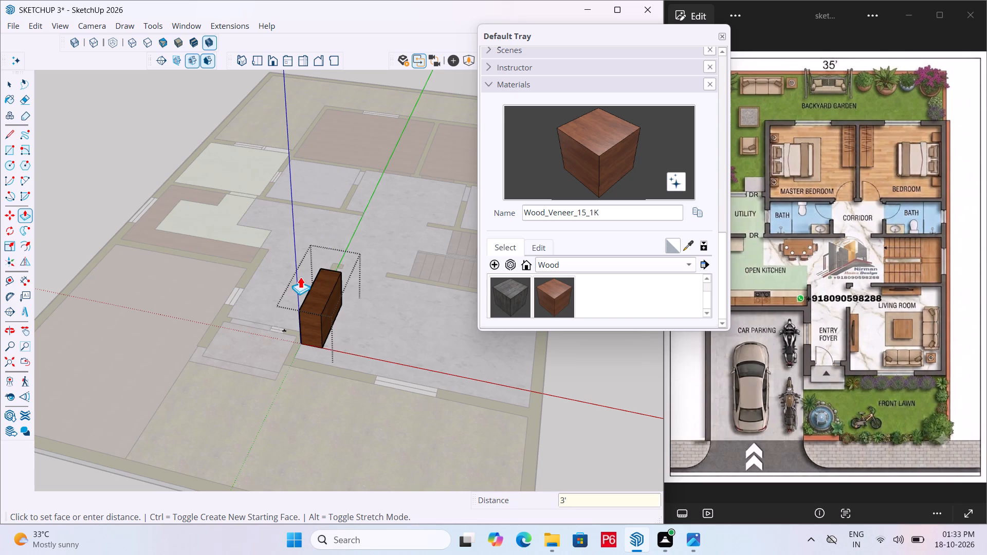
{"action": "middle_click_drag", "start_coordinate": [301, 280], "coordinate": [368, 301]}
{"action": "key", "text": "space"}
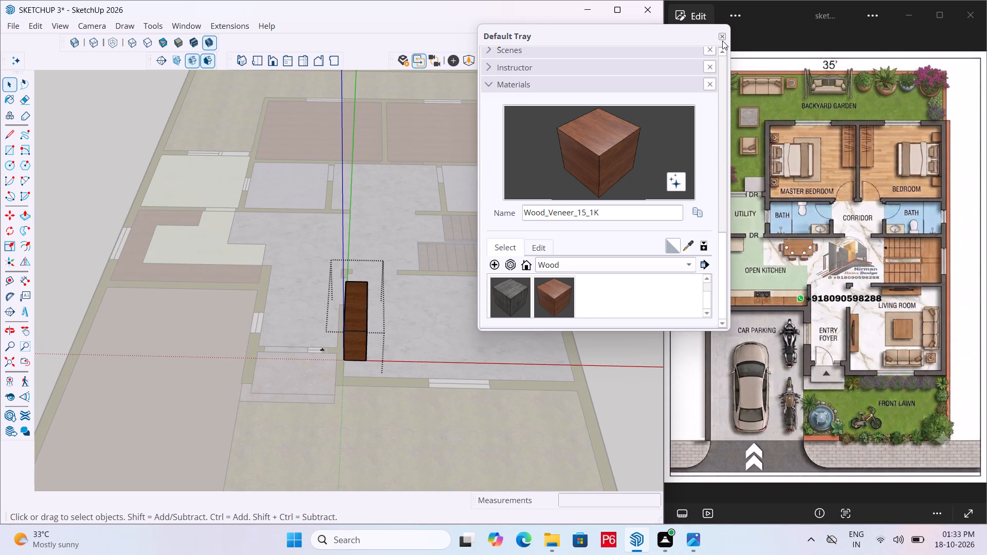
{"action": "left_click", "coordinate": [724, 41]}
{"action": "left_click", "coordinate": [724, 35]}
{"action": "key", "text": "space"}
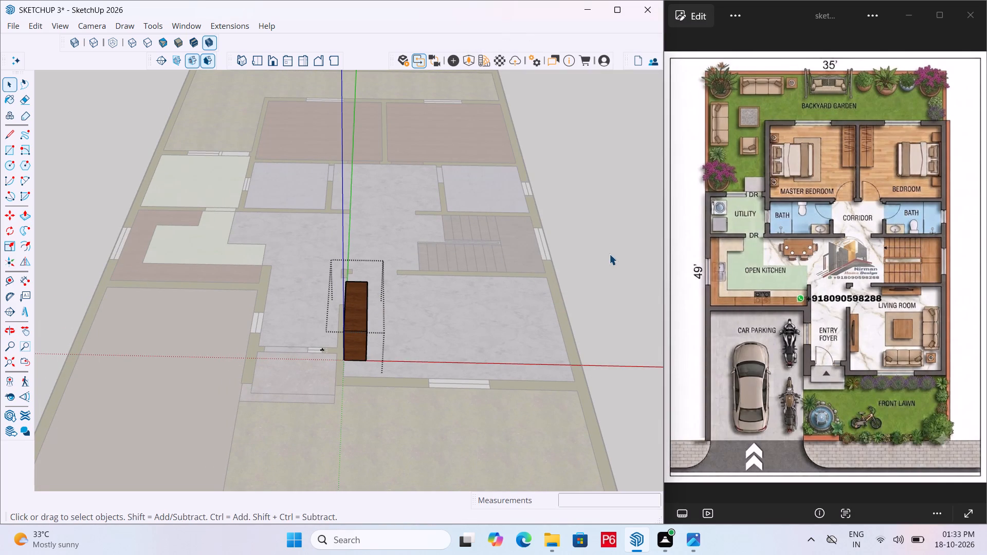
{"action": "left_click", "coordinate": [609, 254]}
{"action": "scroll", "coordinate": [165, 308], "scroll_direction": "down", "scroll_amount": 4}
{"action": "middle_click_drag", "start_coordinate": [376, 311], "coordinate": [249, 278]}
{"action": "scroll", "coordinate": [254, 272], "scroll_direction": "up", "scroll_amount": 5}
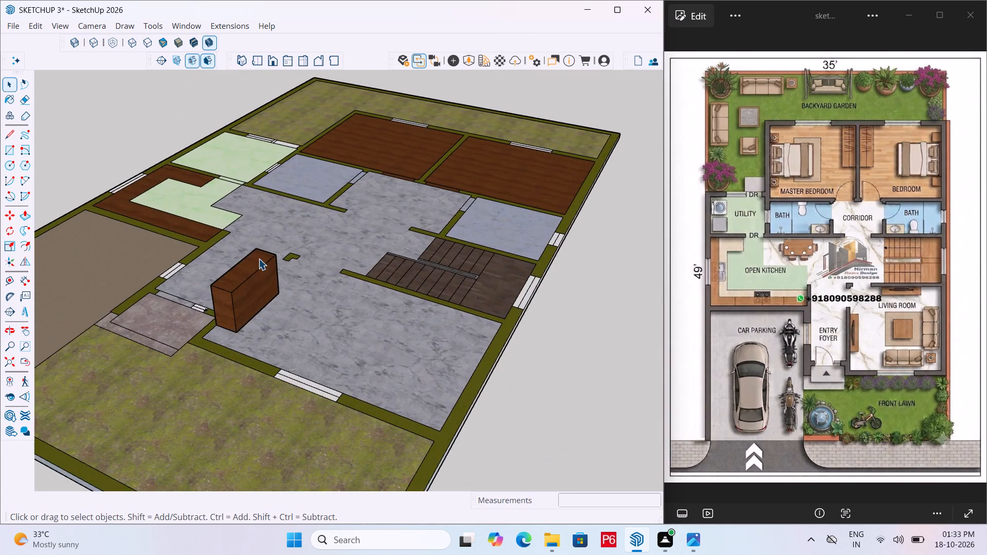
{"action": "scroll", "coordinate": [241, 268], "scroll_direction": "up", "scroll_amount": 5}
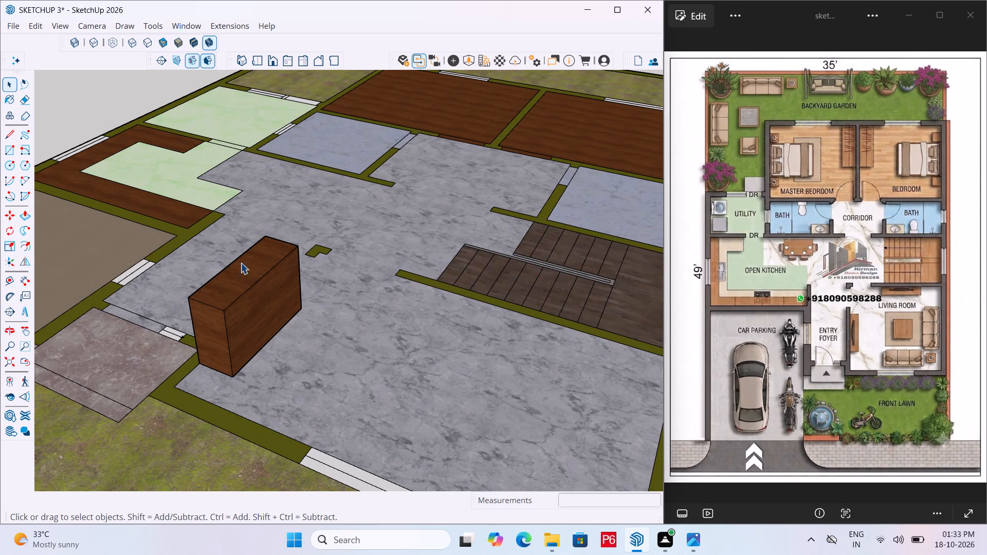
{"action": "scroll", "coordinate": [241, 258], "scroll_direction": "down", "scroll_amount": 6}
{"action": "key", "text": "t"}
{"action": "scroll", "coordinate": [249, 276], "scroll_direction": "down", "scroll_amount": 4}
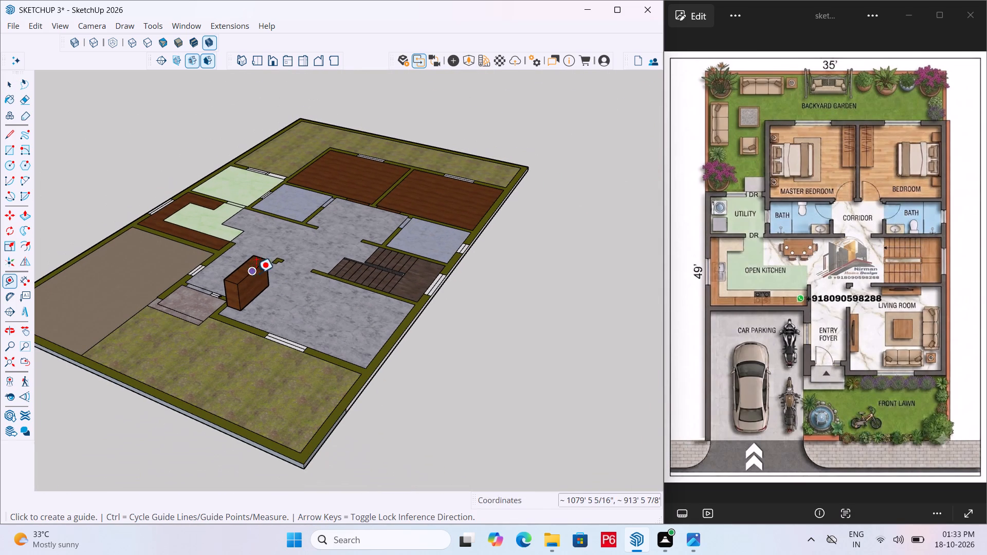
Draw an upright 6" by 6" square perpendicular to the red axis, in the empty space outside the house near the staircase side.
{"action": "key", "text": "r"}
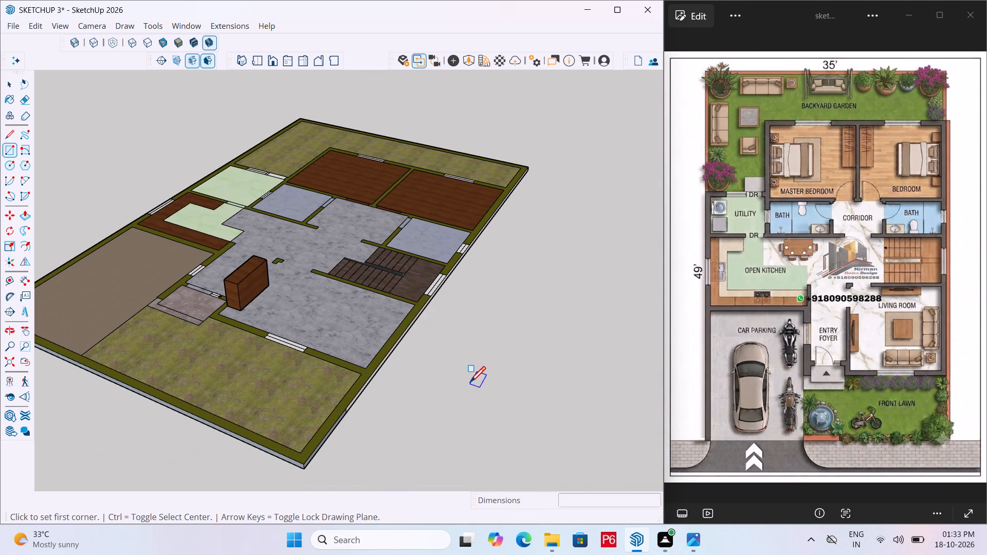
{"action": "left_click", "coordinate": [470, 384]}
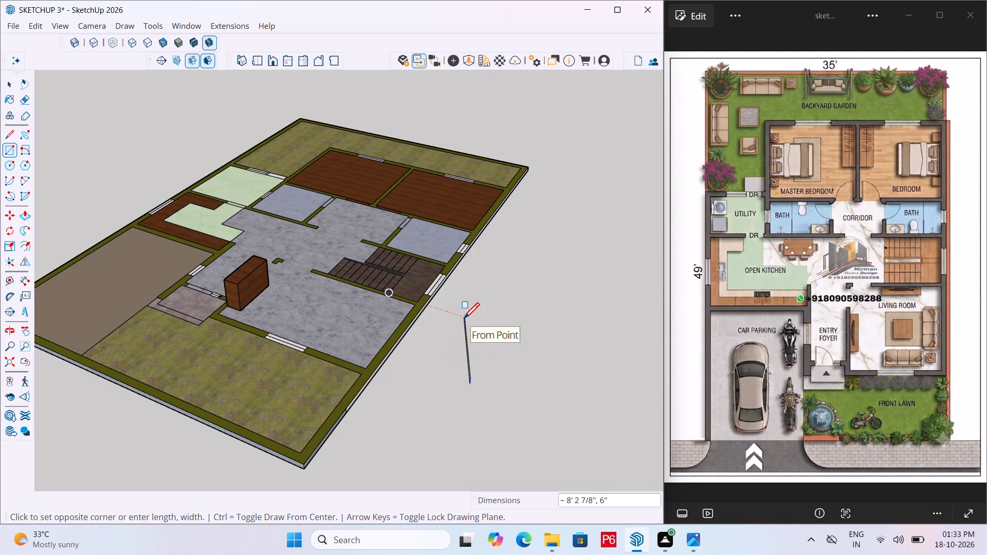
{"action": "key", "text": "Left"}
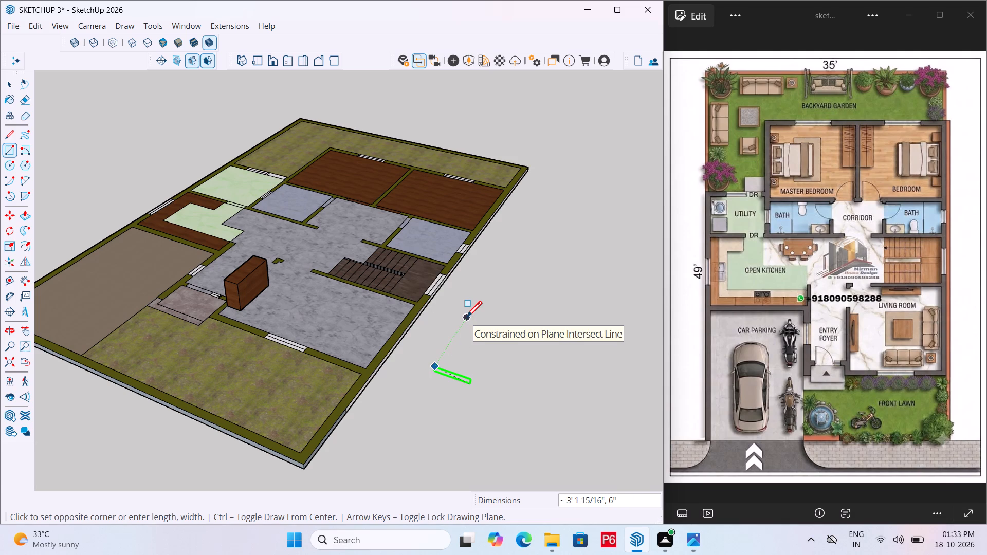
{"action": "key", "text": "Up"}
{"action": "key", "text": "Right"}
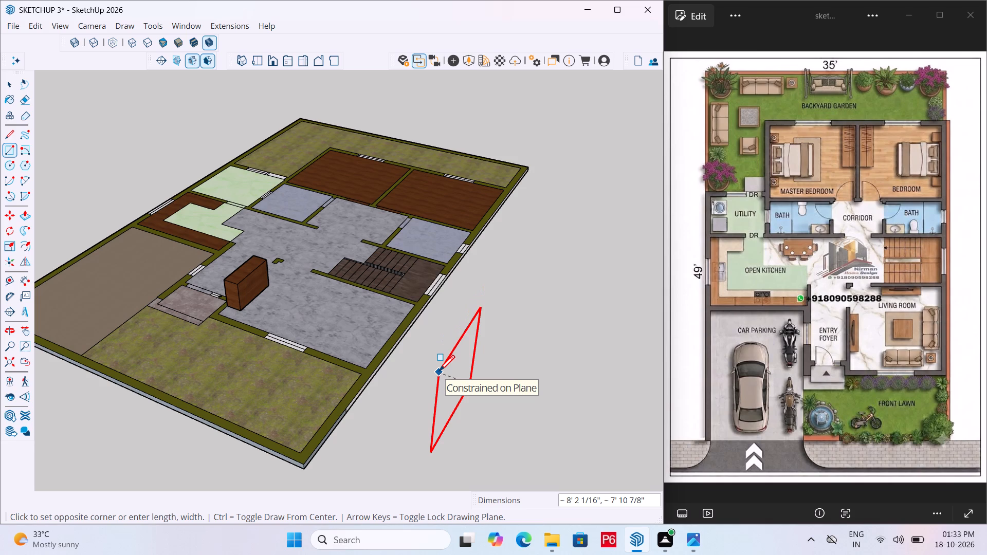
{"action": "type", "text": "6\""}
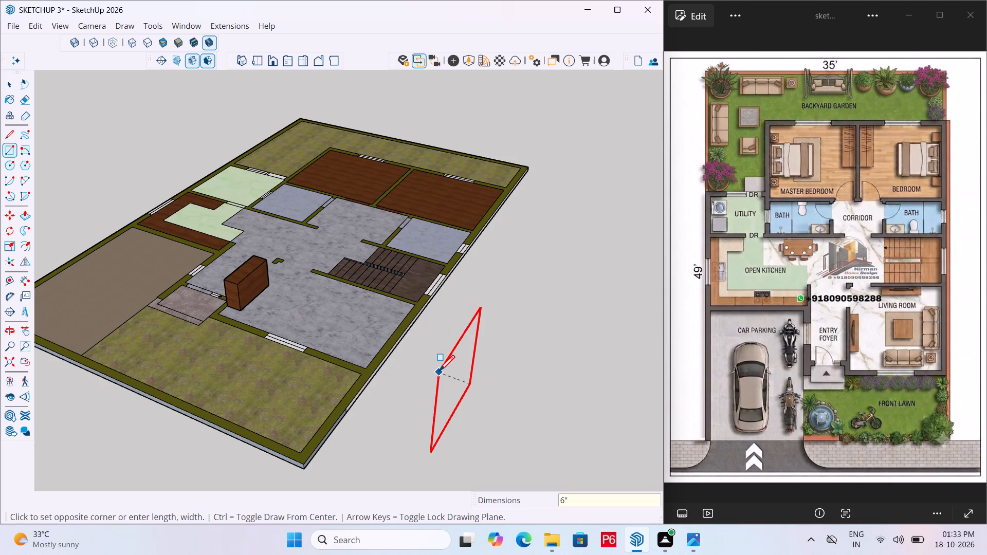
{"action": "key", "text": "BackSpace"}
{"action": "key", "text": "BackSpace"}
{"action": "key", "text": "BackSpace"}
{"action": "type", "text": "1'"}
{"action": "key", "text": "BackSpace"}
{"action": "key", "text": "BackSpace"}
{"action": "key", "text": "6"}
{"action": "key", "text": "shift+quotedbl"}
{"action": "type", "text": ",6\""}
{"action": "key", "text": "Return"}
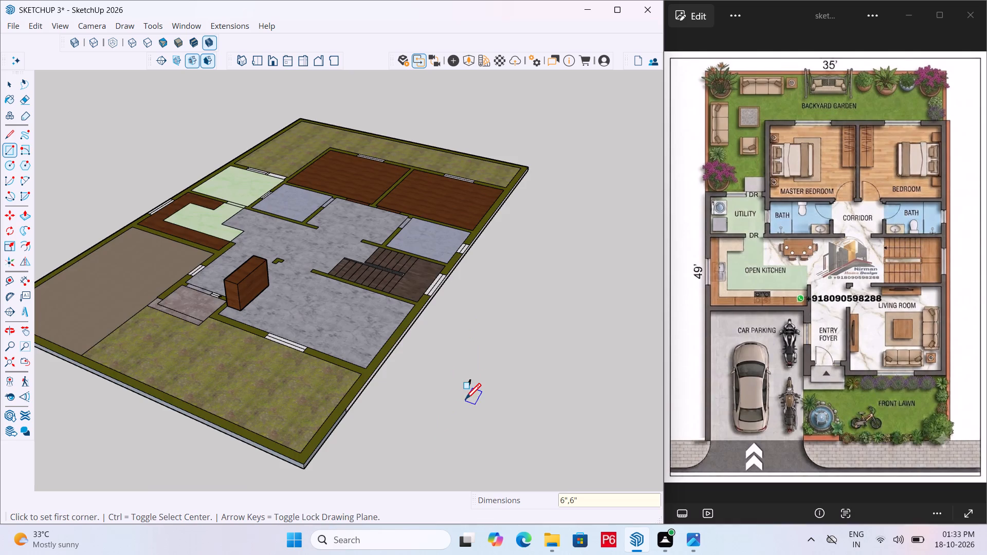
Make the small upright square's face and edges into a group.
{"action": "scroll", "coordinate": [465, 401], "scroll_direction": "up", "scroll_amount": 5}
{"action": "middle_click_drag", "start_coordinate": [448, 399], "coordinate": [229, 336]}
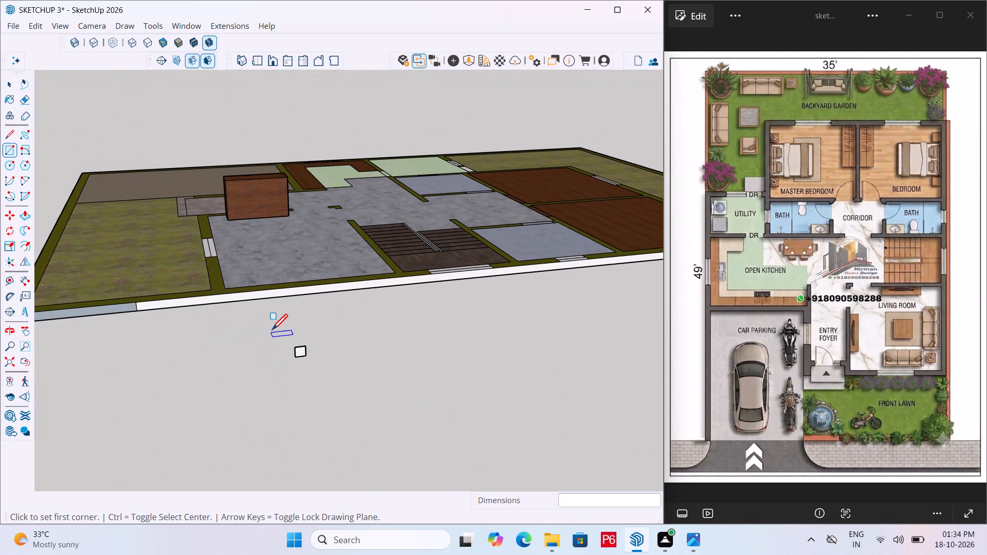
{"action": "key", "text": "Escape"}
{"action": "key", "text": "space"}
{"action": "left_click", "coordinate": [299, 355]}
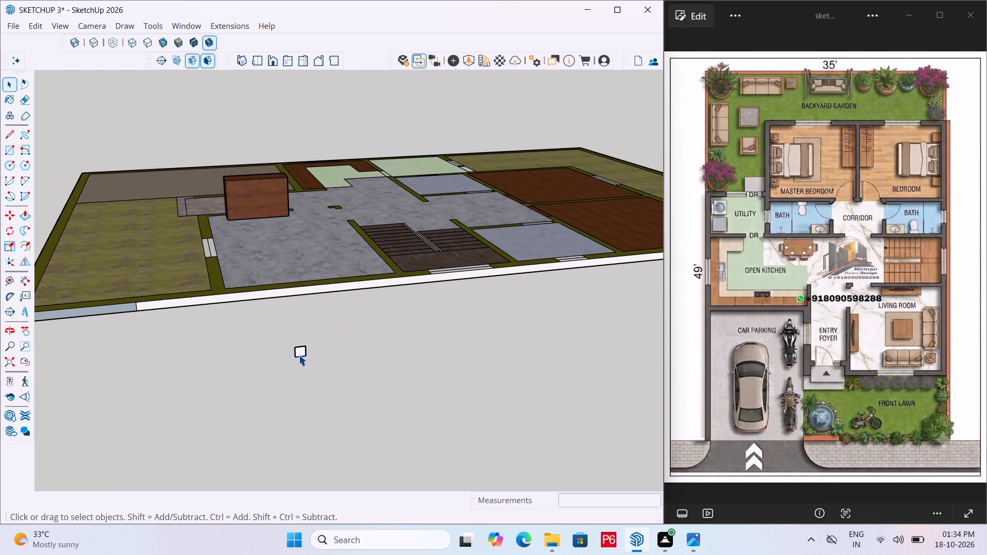
{"action": "left_click", "coordinate": [299, 352]}
{"action": "double_click", "coordinate": [299, 352]}
{"action": "scroll", "coordinate": [299, 352], "scroll_direction": "up", "scroll_amount": 1}
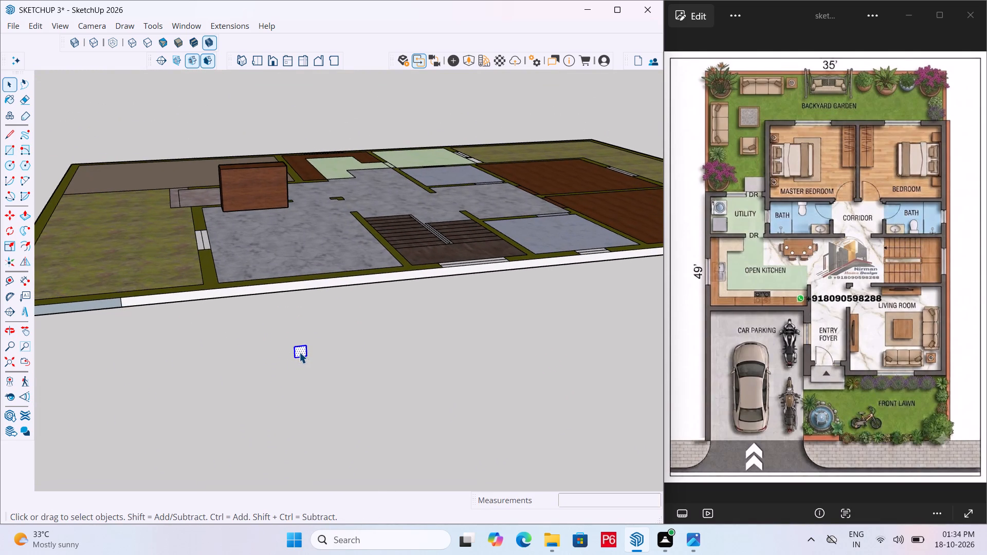
{"action": "scroll", "coordinate": [299, 352], "scroll_direction": "up", "scroll_amount": 1}
{"action": "right_click", "coordinate": [299, 351]}
{"action": "left_click", "coordinate": [360, 245]}
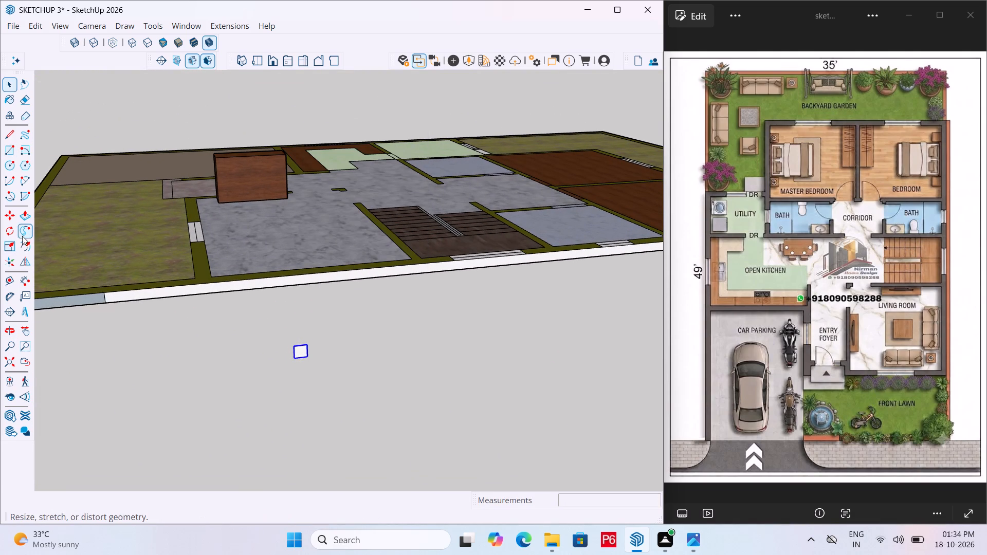
Scale the square's group into a wide upright panel, first 4.00 along green, further lengthening its other end and raising its top edge.
{"action": "left_click", "coordinate": [13, 246]}
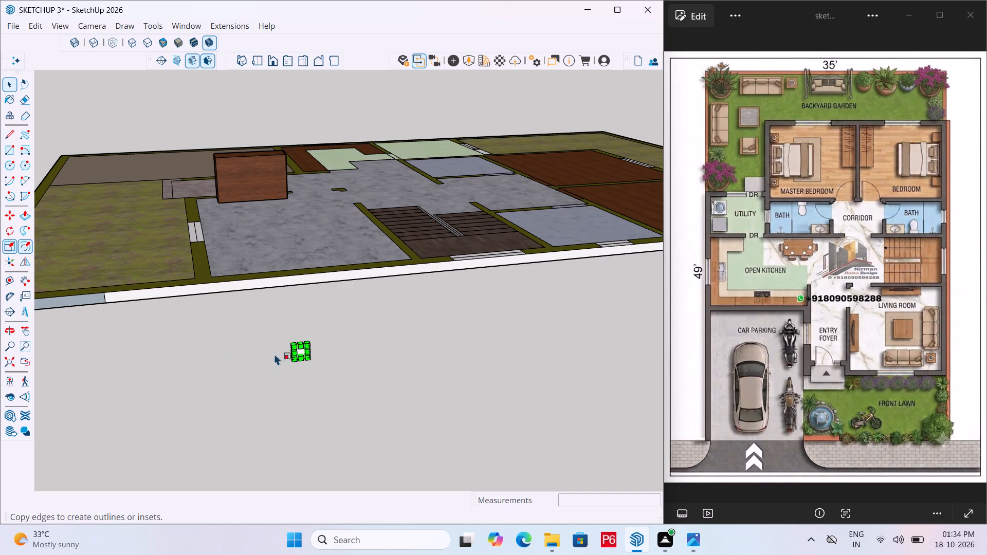
{"action": "scroll", "coordinate": [308, 353], "scroll_direction": "up", "scroll_amount": 11}
{"action": "left_click", "coordinate": [281, 347]}
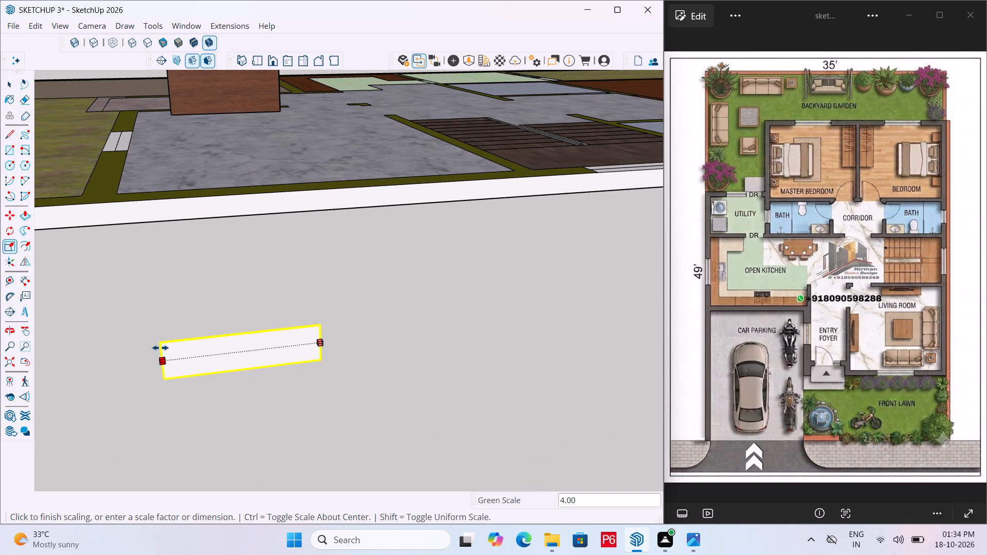
{"action": "left_click", "coordinate": [160, 348]}
{"action": "left_click", "coordinate": [320, 341]}
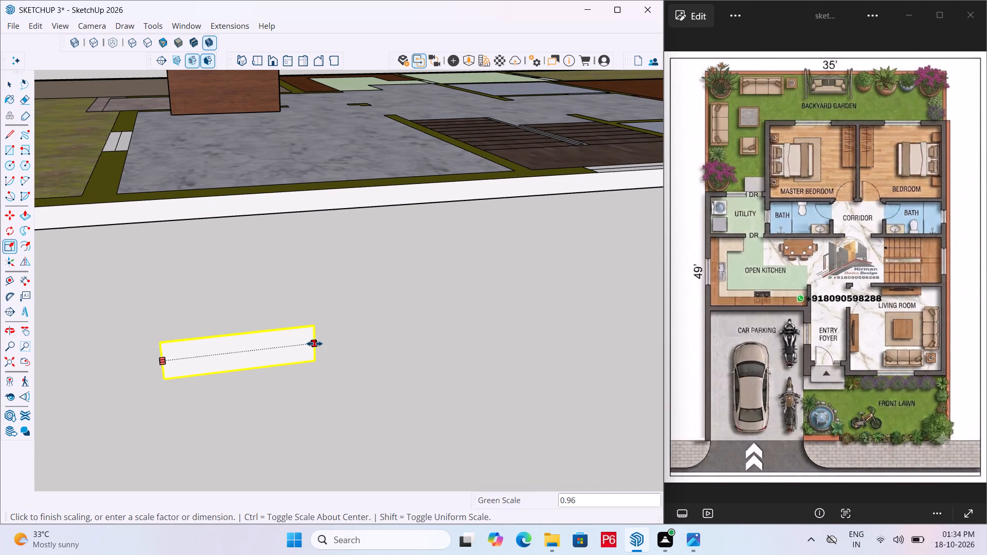
{"action": "left_click", "coordinate": [401, 341]}
{"action": "left_click", "coordinate": [282, 324]}
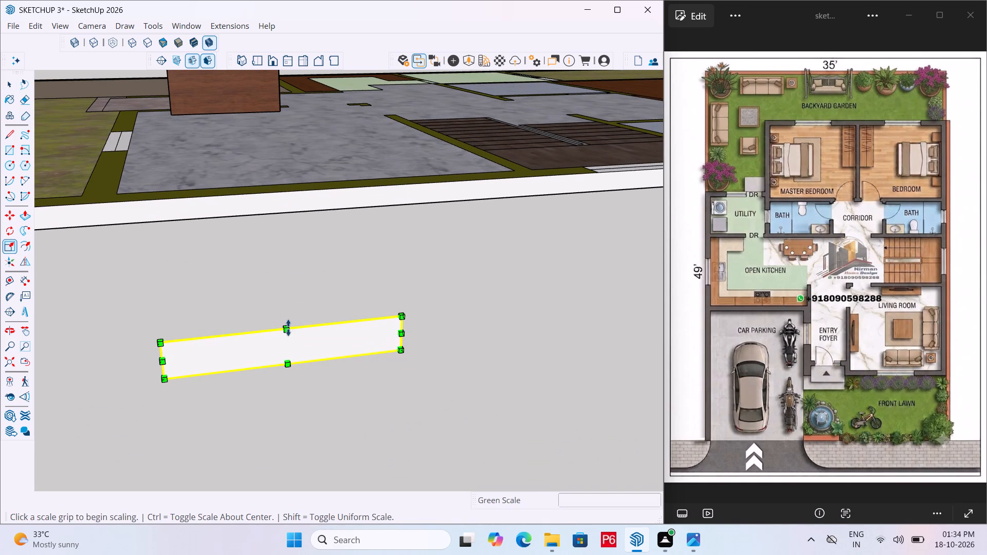
{"action": "left_click", "coordinate": [288, 328]}
{"action": "left_click", "coordinate": [276, 230]}
{"action": "scroll", "coordinate": [372, 282], "scroll_direction": "down", "scroll_amount": 6}
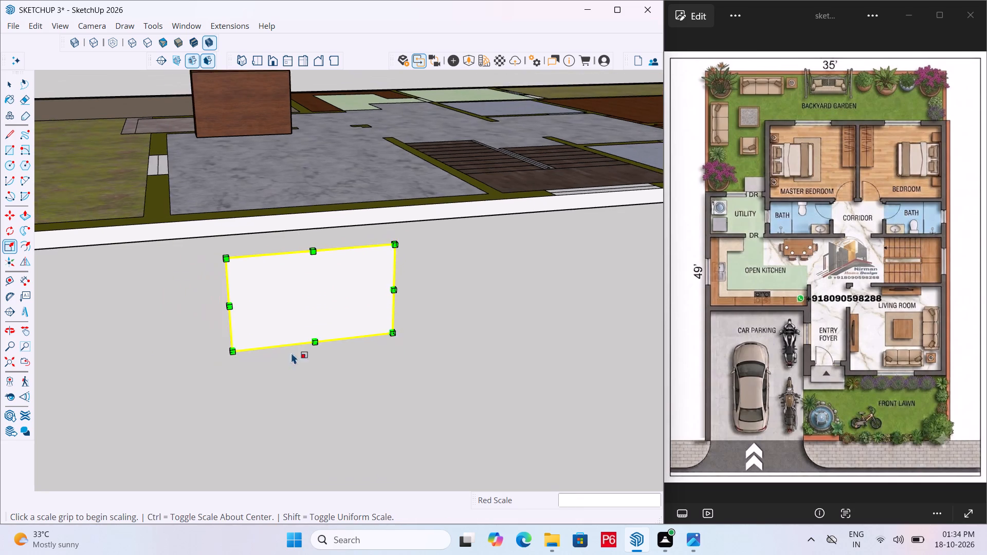
{"action": "middle_click_drag", "start_coordinate": [63, 404], "coordinate": [325, 417]}
{"action": "scroll", "coordinate": [309, 413], "scroll_direction": "down", "scroll_amount": 1}
{"action": "key", "text": "space"}
{"action": "left_click", "coordinate": [425, 362]}
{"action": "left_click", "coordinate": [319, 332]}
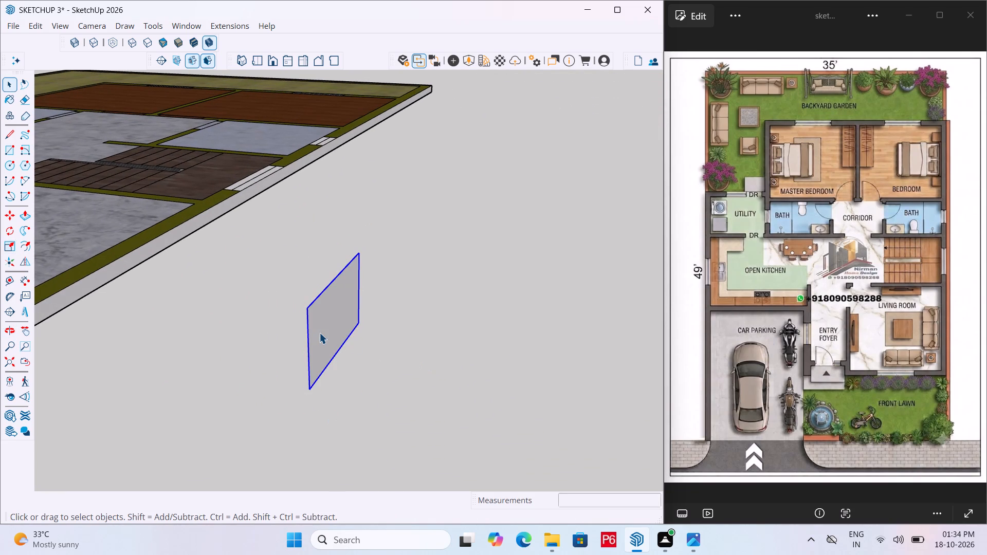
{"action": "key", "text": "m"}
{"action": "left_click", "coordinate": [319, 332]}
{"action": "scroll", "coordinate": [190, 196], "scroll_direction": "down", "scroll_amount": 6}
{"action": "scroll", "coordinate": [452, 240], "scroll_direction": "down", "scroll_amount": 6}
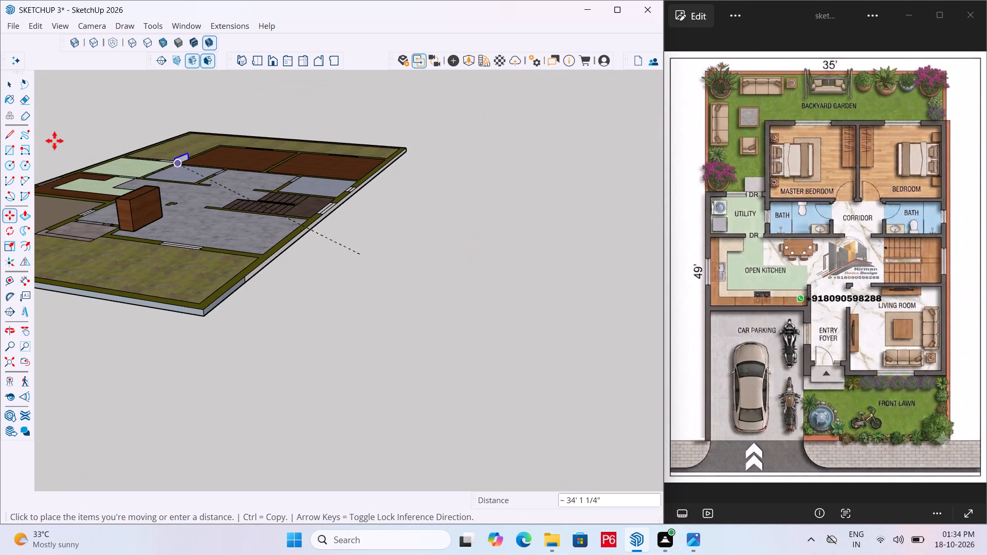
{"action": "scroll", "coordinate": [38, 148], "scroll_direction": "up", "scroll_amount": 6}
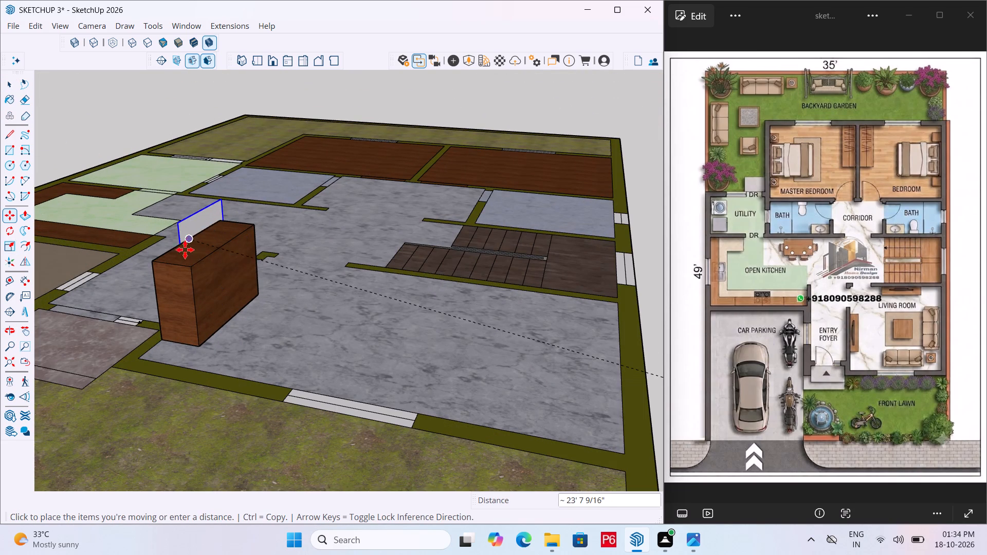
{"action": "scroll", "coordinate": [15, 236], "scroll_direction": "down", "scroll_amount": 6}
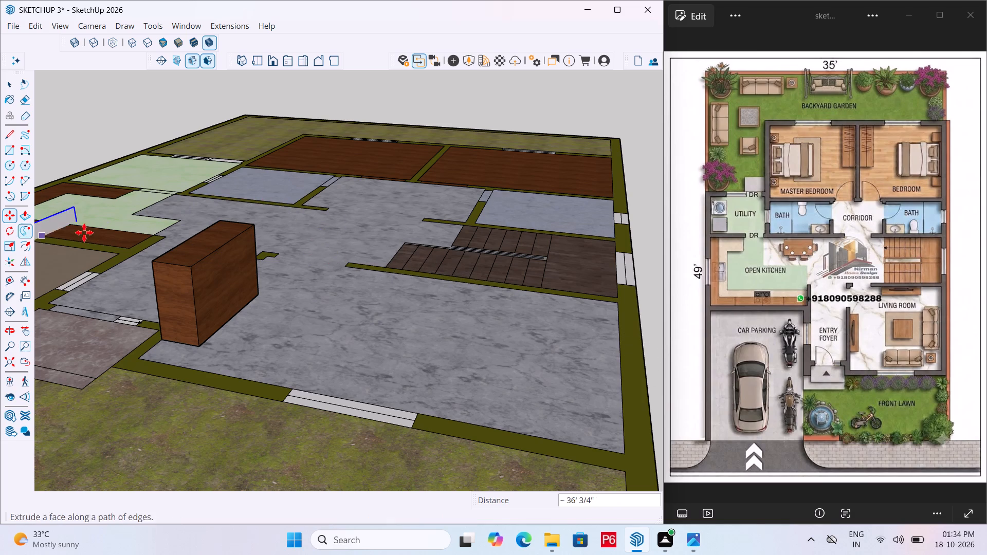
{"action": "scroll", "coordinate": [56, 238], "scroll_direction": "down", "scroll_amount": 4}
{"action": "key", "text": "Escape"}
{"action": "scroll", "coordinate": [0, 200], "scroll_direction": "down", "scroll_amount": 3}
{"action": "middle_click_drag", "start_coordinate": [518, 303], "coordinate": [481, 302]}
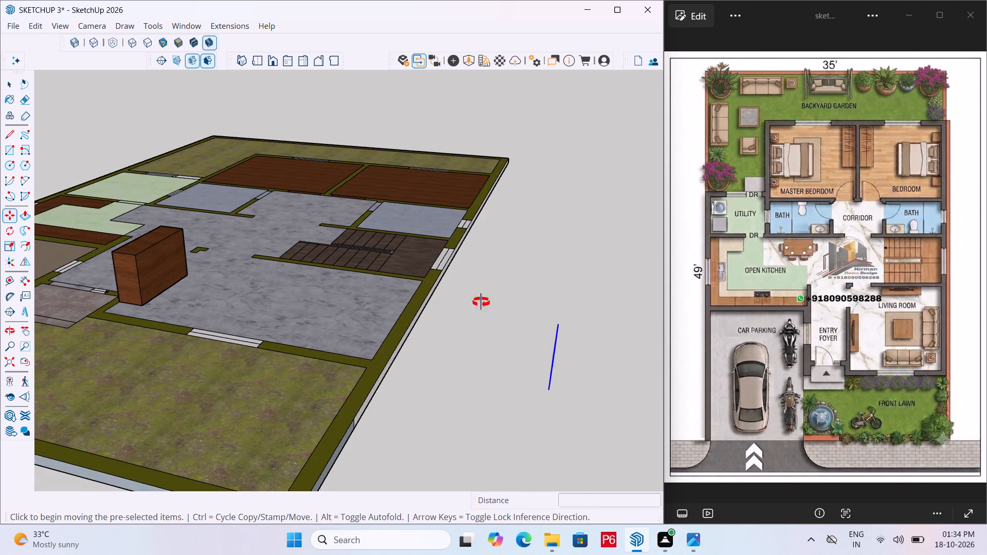
Move the upright panel from outside the house onto the top of the wooden TV unit and save the model.
{"action": "middle_click_drag", "start_coordinate": [481, 302], "coordinate": [354, 289]}
{"action": "left_click_drag", "start_coordinate": [340, 402], "coordinate": [341, 397]}
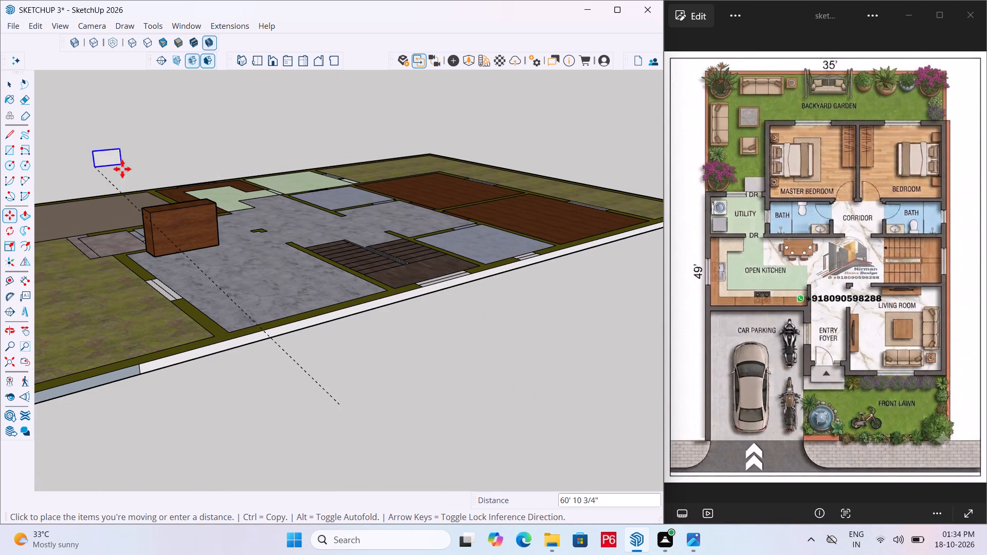
{"action": "scroll", "coordinate": [171, 177], "scroll_direction": "up", "scroll_amount": 6}
{"action": "left_click", "coordinate": [130, 251]}
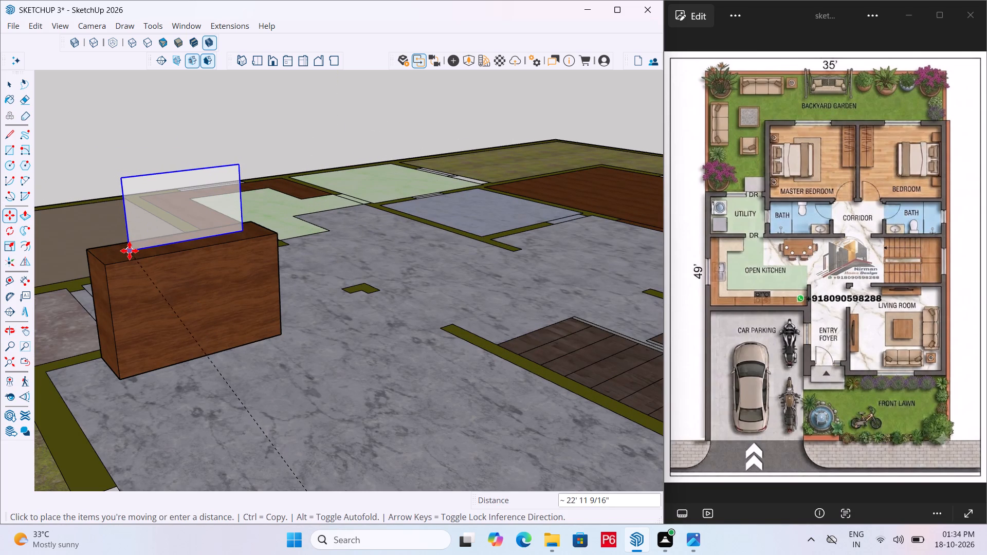
{"action": "middle_click_drag", "start_coordinate": [89, 269], "coordinate": [263, 257]}
{"action": "key", "text": "ctrl+s"}
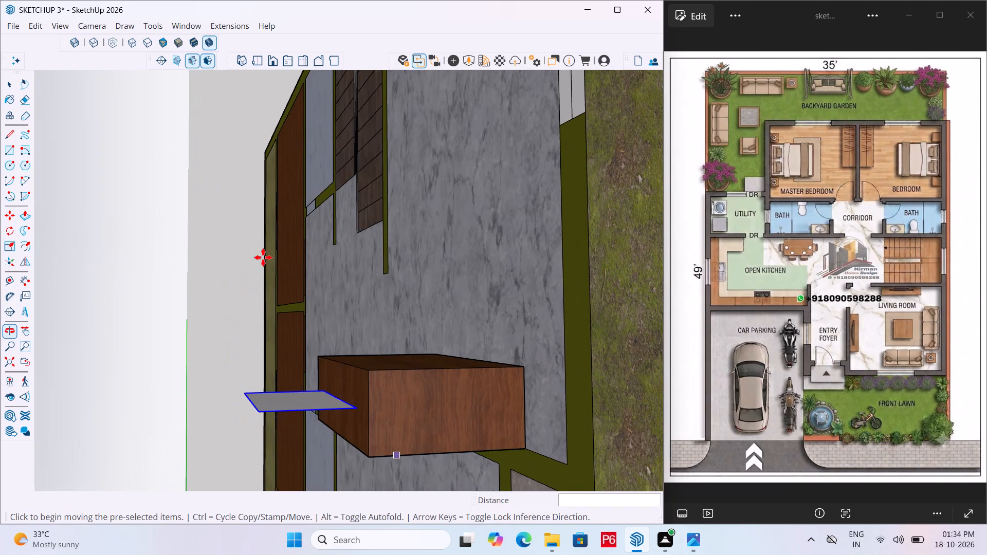
Draw a narrow rectangle about 2 13/16" by 1' 2 7/8" on the TV unit's top, in front of the upright panel.
{"action": "scroll", "coordinate": [261, 276], "scroll_direction": "down", "scroll_amount": 6}
{"action": "middle_click_drag", "start_coordinate": [372, 243], "coordinate": [375, 265]}
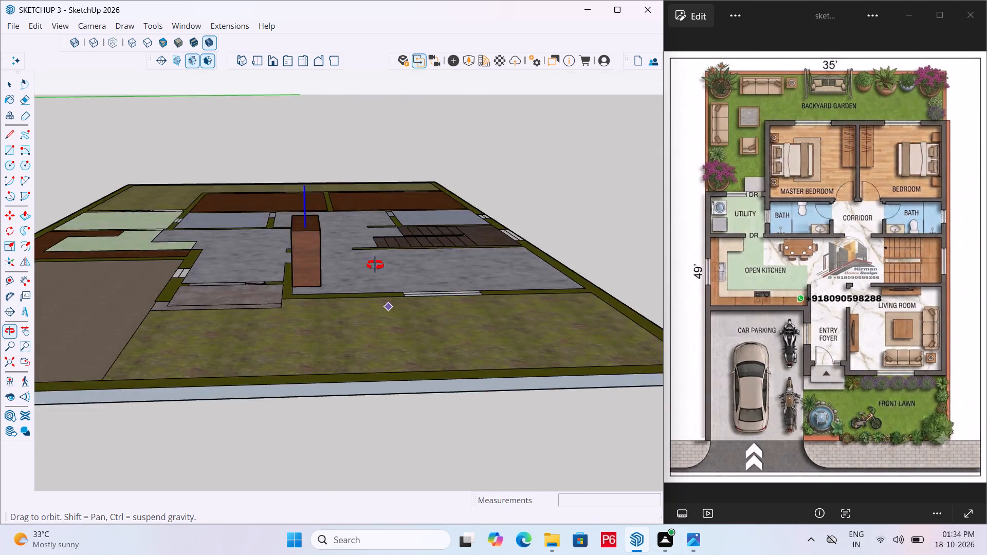
{"action": "middle_click_drag", "start_coordinate": [375, 265], "coordinate": [103, 324]}
{"action": "scroll", "coordinate": [364, 172], "scroll_direction": "up", "scroll_amount": 5}
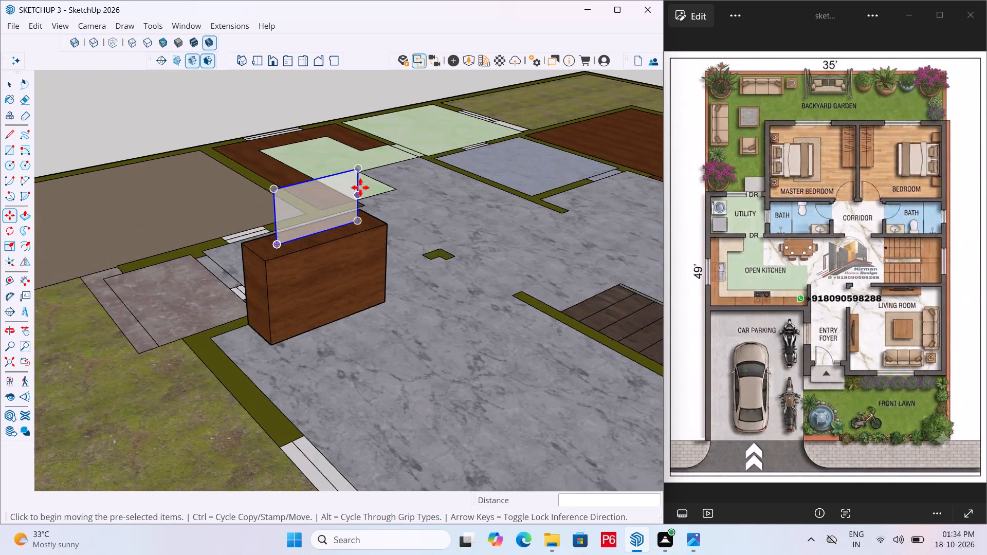
{"action": "scroll", "coordinate": [360, 188], "scroll_direction": "up", "scroll_amount": 2}
{"action": "scroll", "coordinate": [249, 208], "scroll_direction": "up", "scroll_amount": 2}
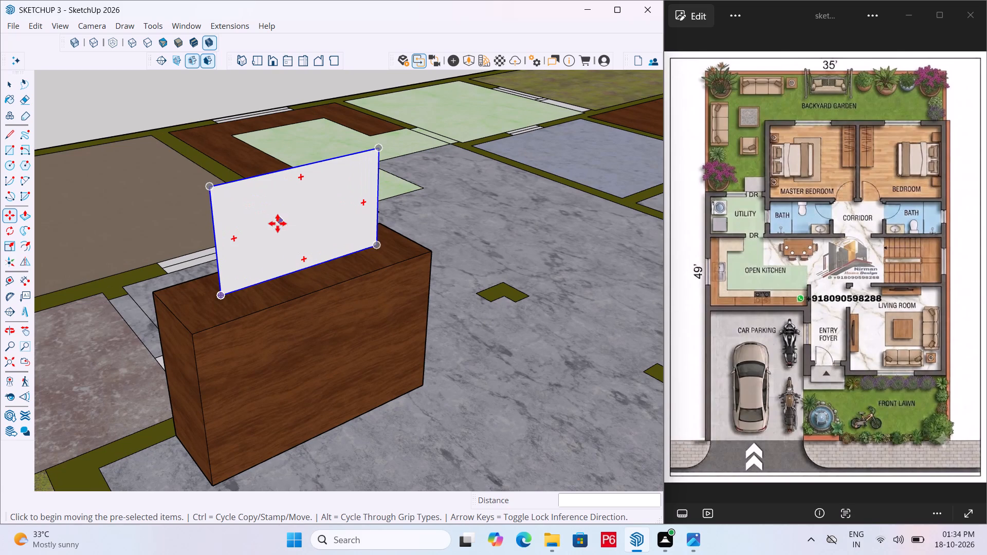
{"action": "scroll", "coordinate": [243, 251], "scroll_direction": "up", "scroll_amount": 4}
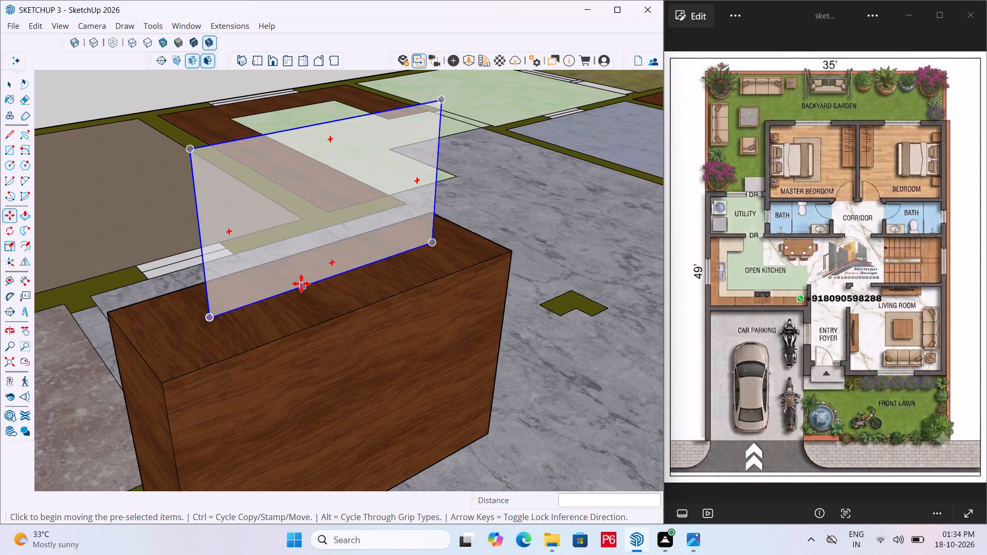
{"action": "key", "text": "r"}
{"action": "left_click", "coordinate": [278, 316]}
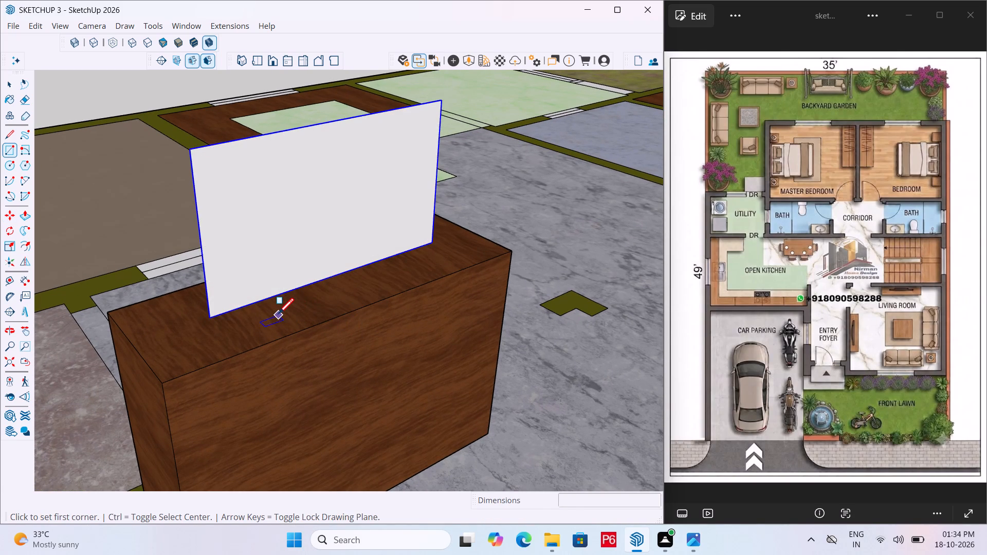
{"action": "left_click", "coordinate": [384, 290]}
{"action": "key", "text": "Escape"}
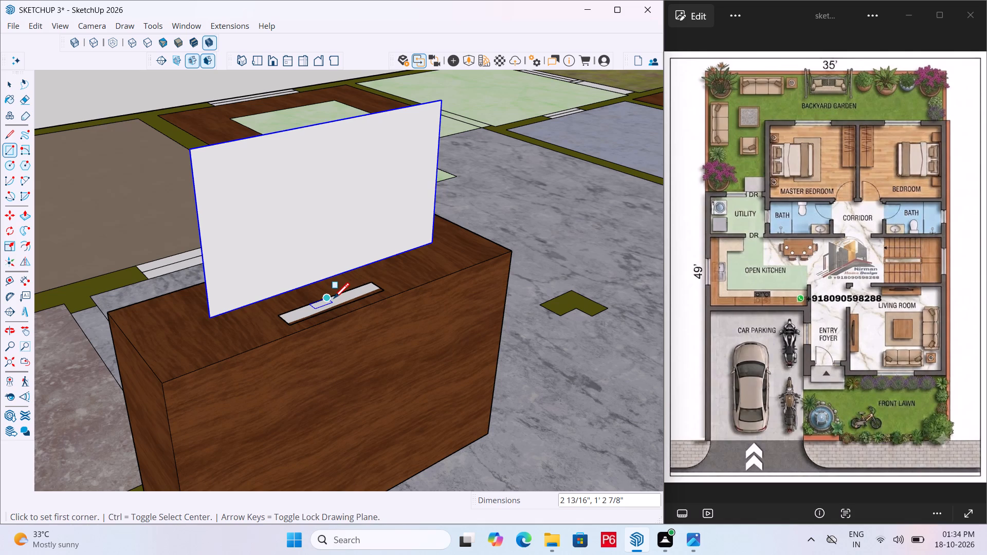
Make the narrow rectangle's face and edges into a group and open the group for editing.
{"action": "key", "text": "space"}
{"action": "double_click", "coordinate": [334, 302]}
{"action": "right_click", "coordinate": [334, 302]}
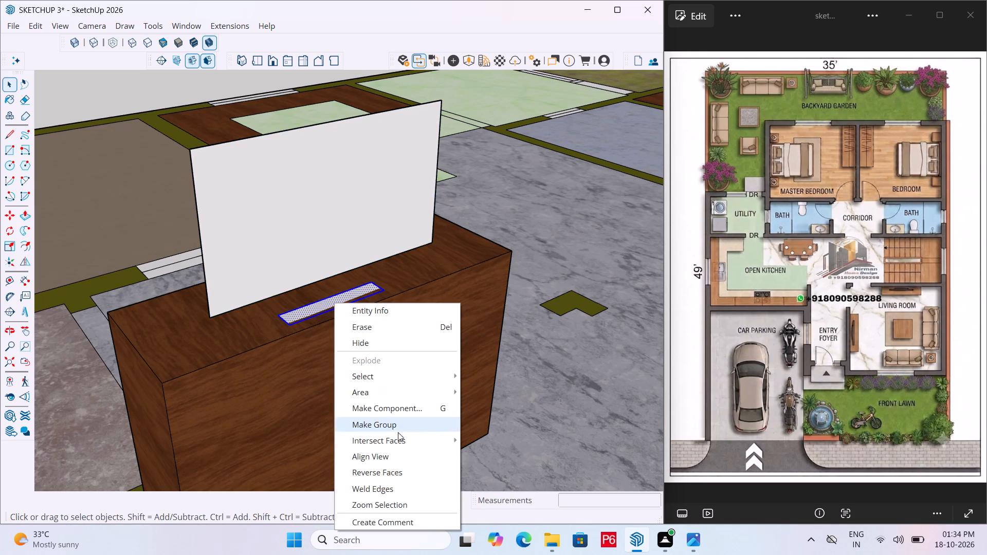
{"action": "left_click", "coordinate": [398, 425]}
{"action": "double_click", "coordinate": [343, 301]}
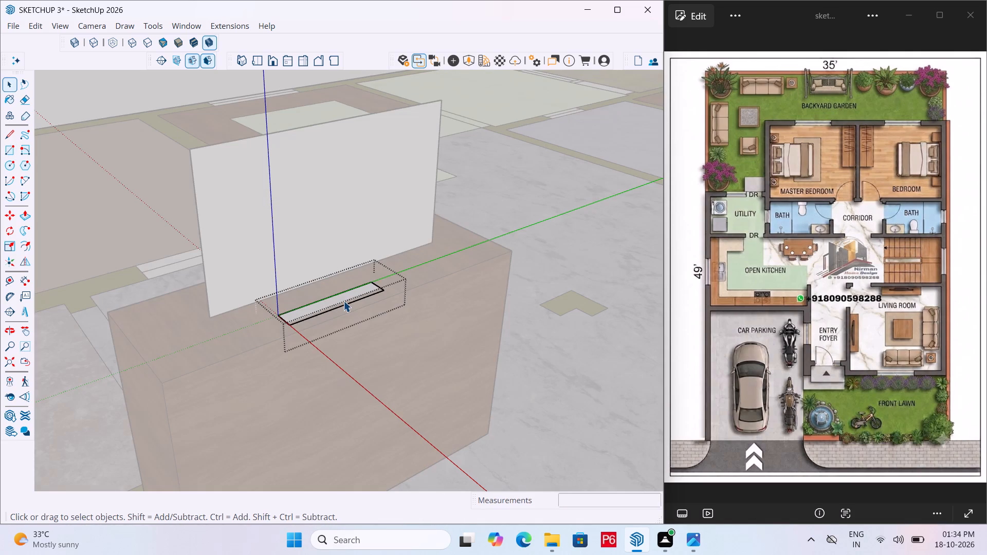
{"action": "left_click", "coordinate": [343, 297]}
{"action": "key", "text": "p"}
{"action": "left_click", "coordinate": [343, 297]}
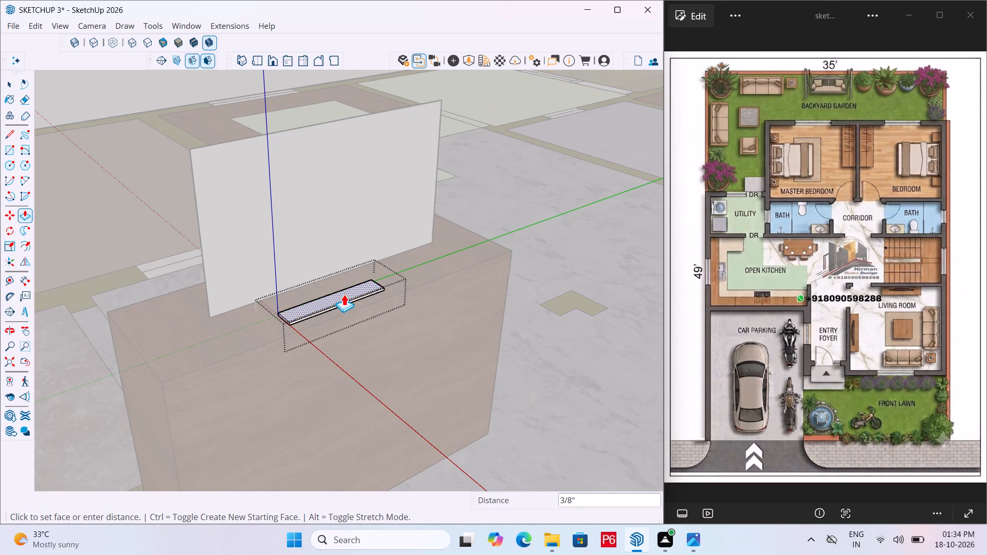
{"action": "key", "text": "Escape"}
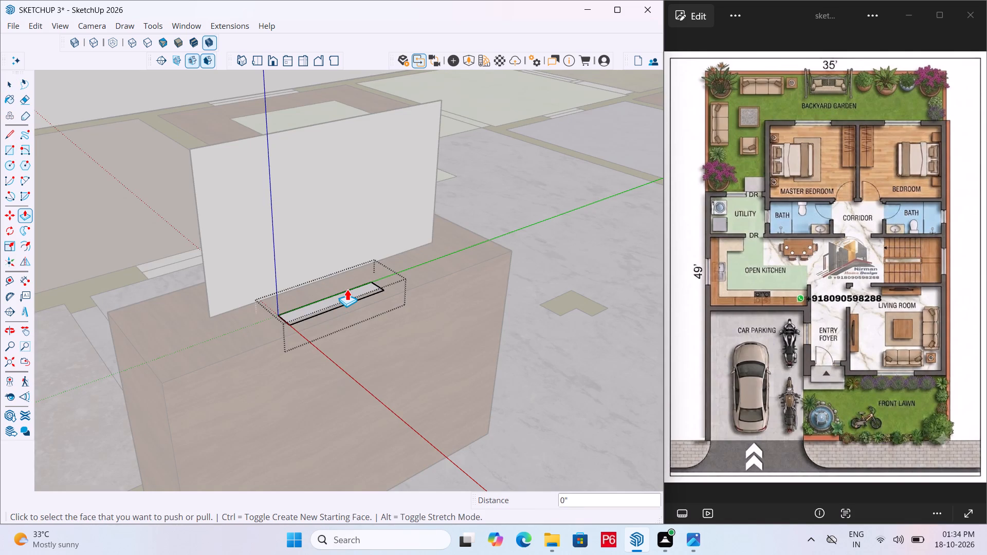
Paint the narrow rectangle's face with M07_Charcoal_Gleam from the Solid Colors materials.
{"action": "key", "text": "b"}
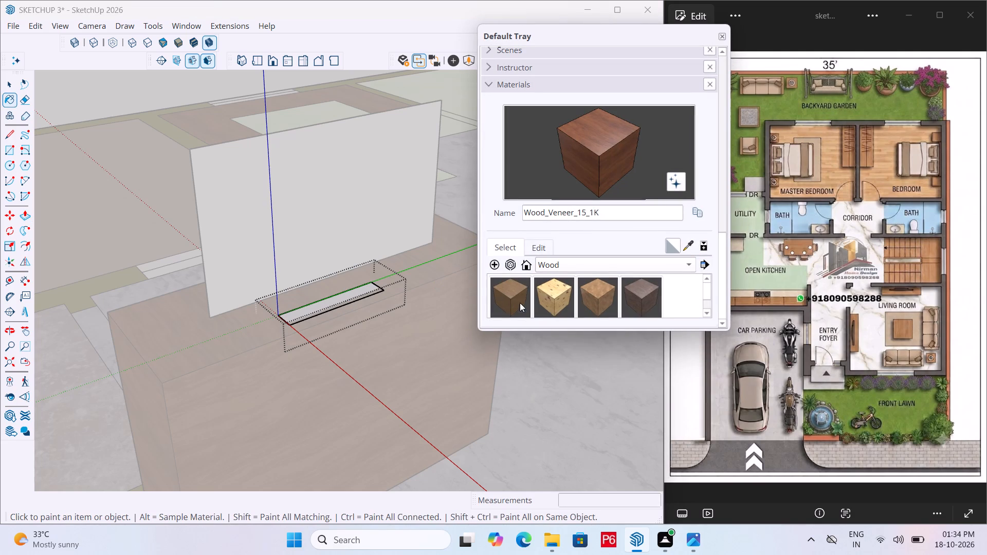
{"action": "scroll", "coordinate": [589, 276], "scroll_direction": "down", "scroll_amount": 5}
{"action": "left_click", "coordinate": [592, 261]}
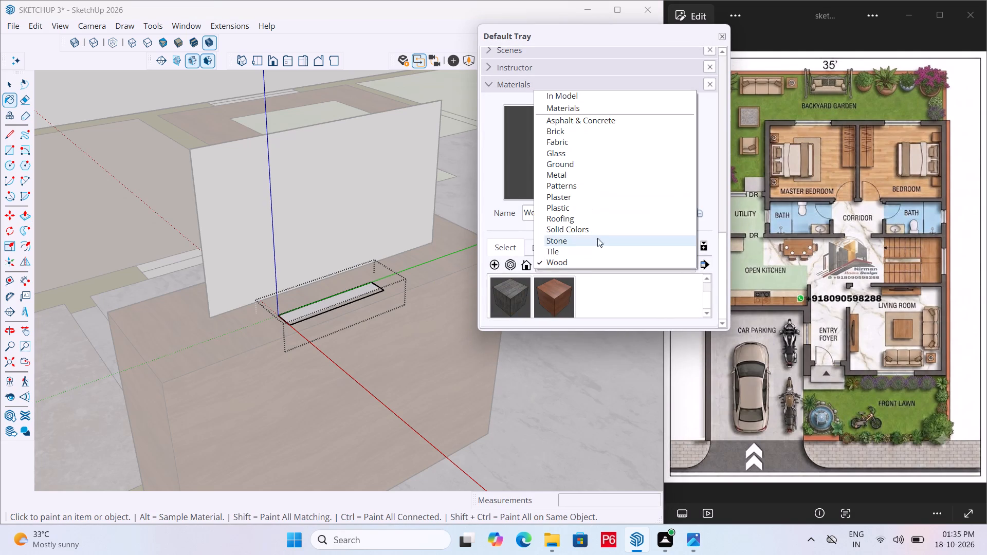
{"action": "left_click", "coordinate": [602, 224]}
{"action": "scroll", "coordinate": [596, 262], "scroll_direction": "down", "scroll_amount": 5}
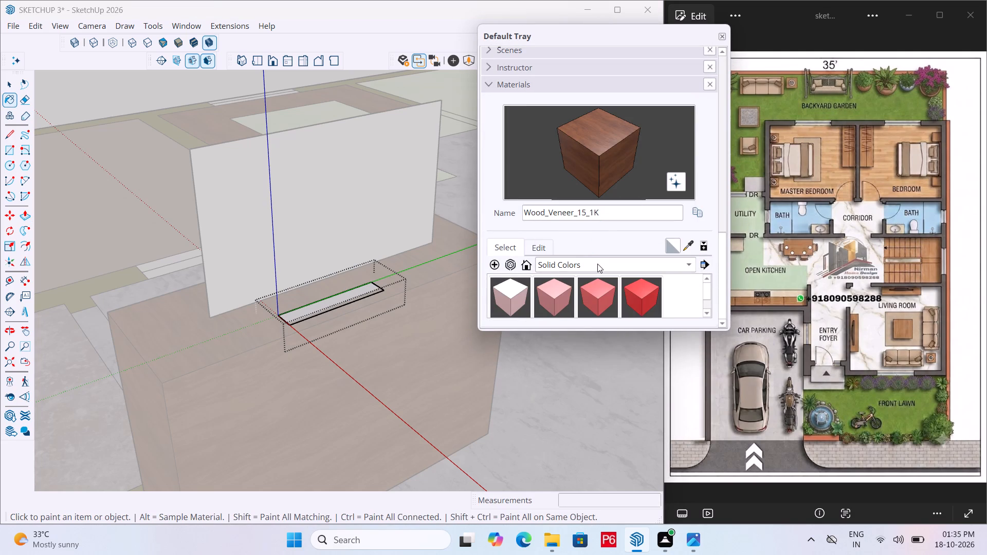
{"action": "scroll", "coordinate": [597, 264], "scroll_direction": "down", "scroll_amount": 18}
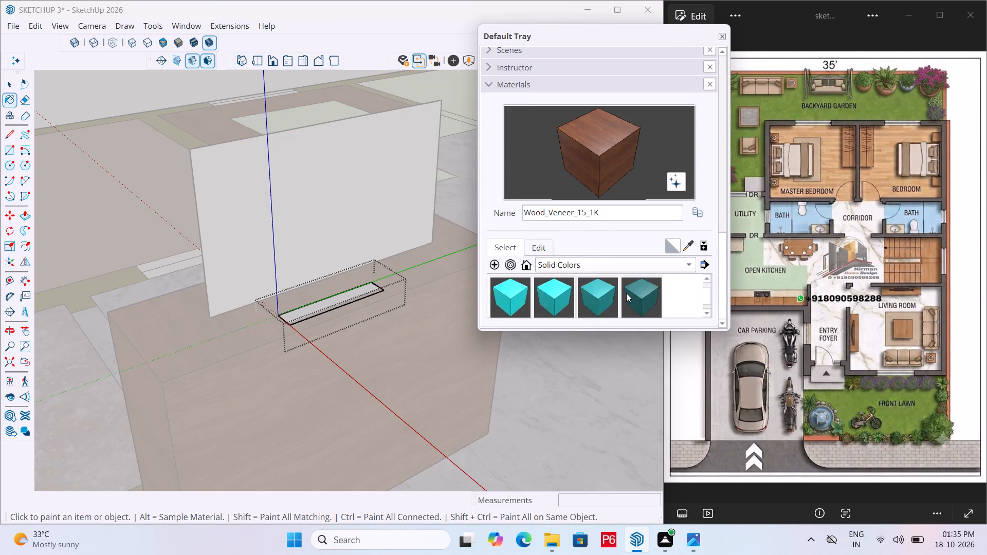
{"action": "scroll", "coordinate": [626, 293], "scroll_direction": "down", "scroll_amount": 15}
{"action": "scroll", "coordinate": [587, 301], "scroll_direction": "up", "scroll_amount": 2}
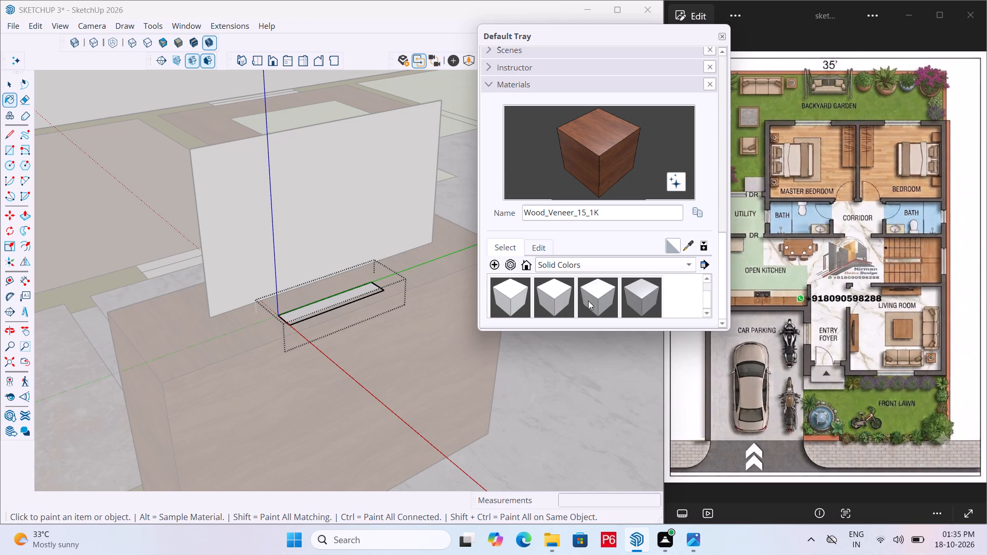
{"action": "scroll", "coordinate": [609, 299], "scroll_direction": "down", "scroll_amount": 1}
{"action": "left_click", "coordinate": [635, 291]}
{"action": "left_click", "coordinate": [342, 298]}
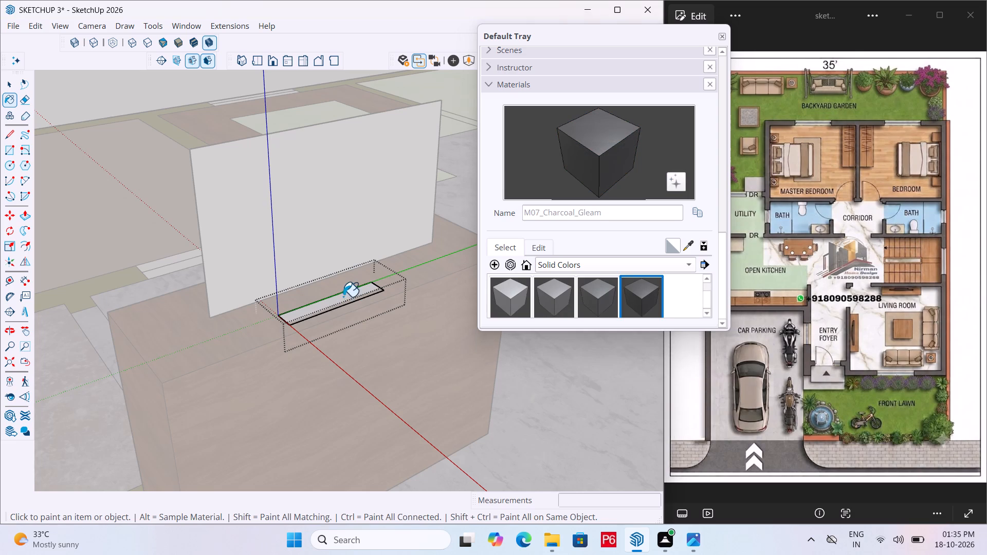
{"action": "left_click", "coordinate": [371, 208]}
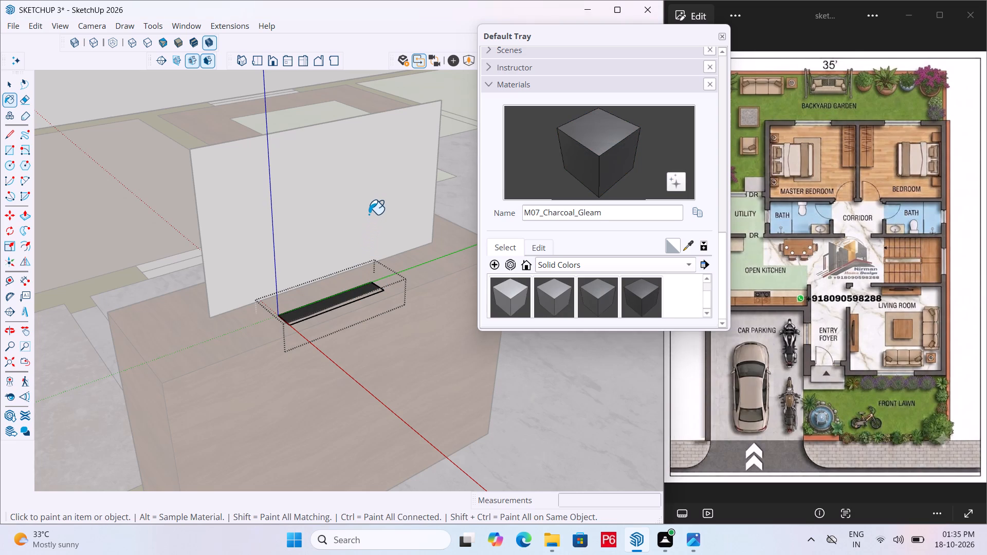
Extrude the charcoal face about 1 3/16" upward with Push/Pull, put away the materials tray and leave the group.
{"action": "key", "text": "p"}
{"action": "left_click", "coordinate": [371, 285]}
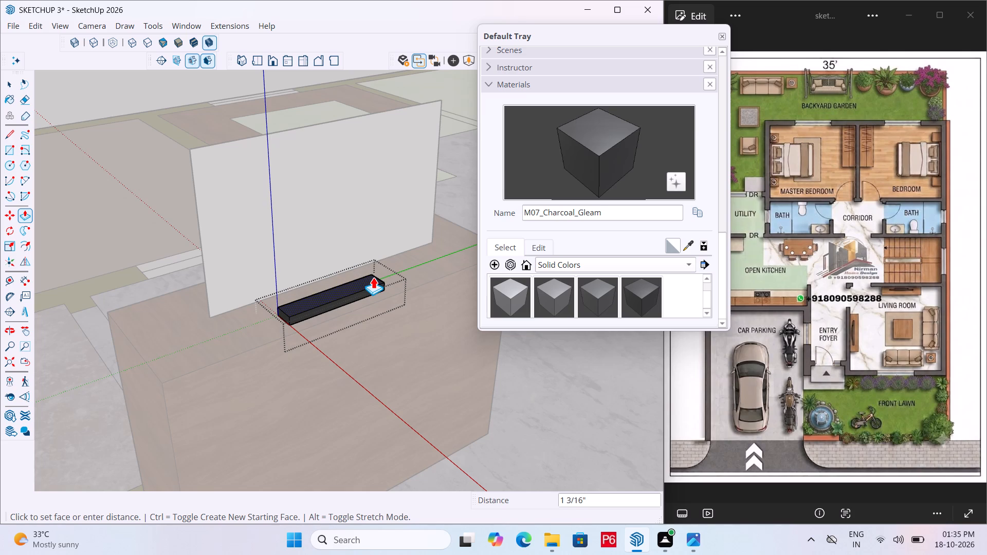
{"action": "left_click", "coordinate": [373, 277]}
{"action": "left_click", "coordinate": [721, 38]}
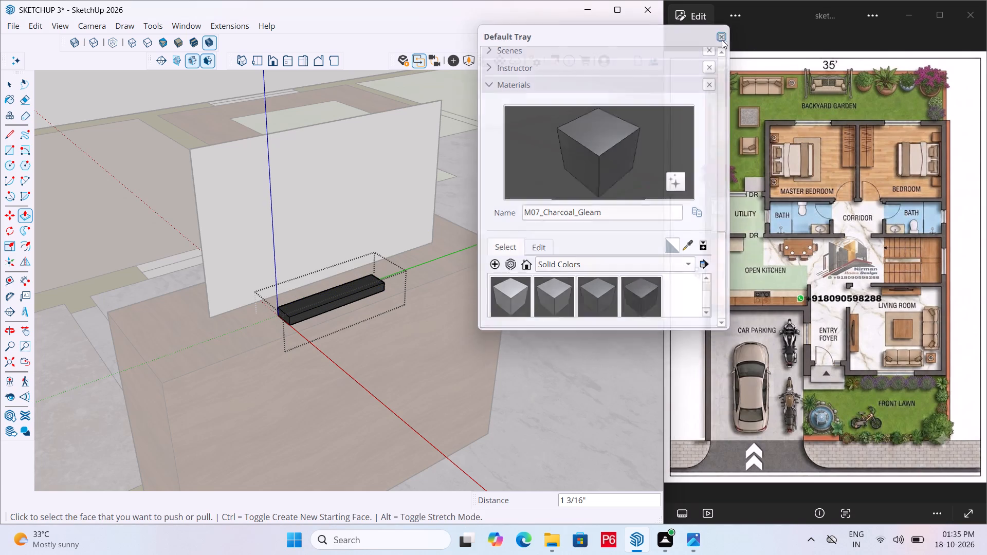
{"action": "scroll", "coordinate": [344, 290], "scroll_direction": "up", "scroll_amount": 1}
{"action": "key", "text": "Escape"}
{"action": "key", "text": "space"}
{"action": "key", "text": "space"}
{"action": "left_click", "coordinate": [552, 200]}
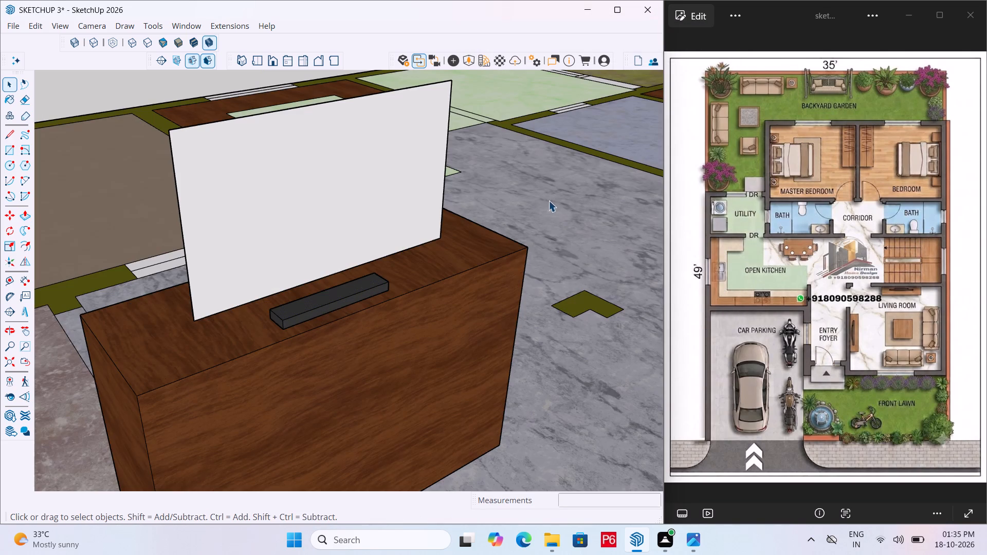
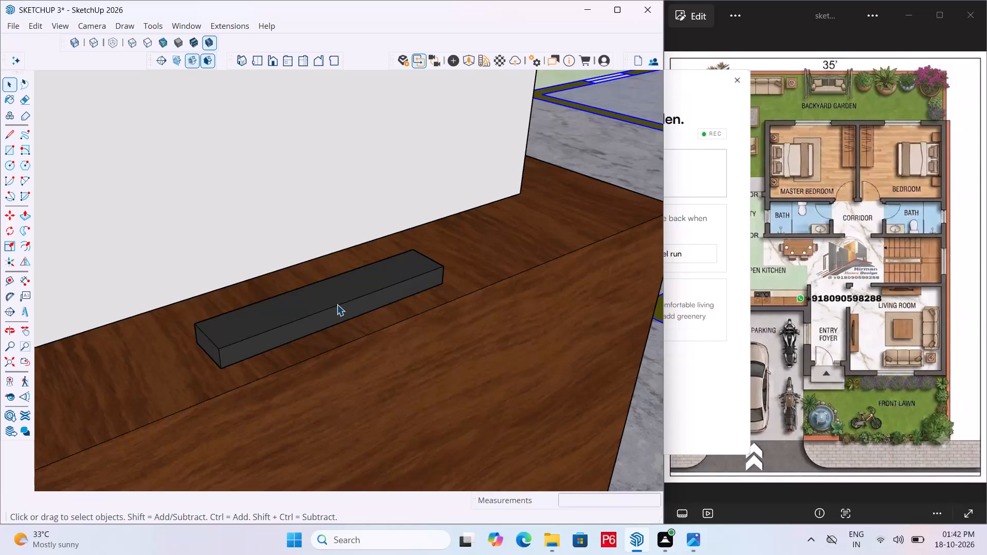
Draw a rectangle about 6 5/8" by 1 1/4" on top of the charcoal base block and make it a group.
{"action": "middle_click_drag", "start_coordinate": [350, 294], "coordinate": [263, 345]}
{"action": "key", "text": "r"}
{"action": "scroll", "coordinate": [231, 308], "scroll_direction": "up", "scroll_amount": 4}
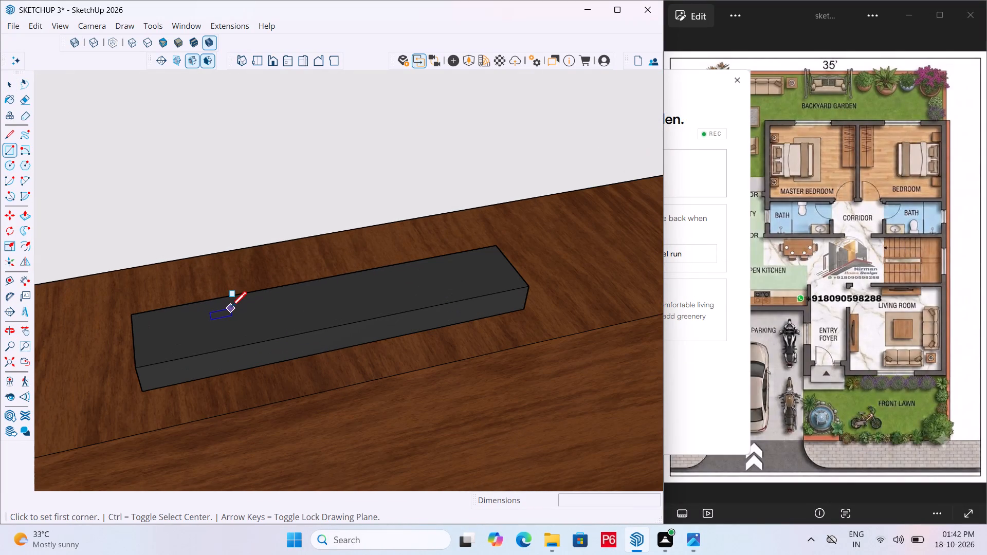
{"action": "left_click_drag", "start_coordinate": [231, 309], "coordinate": [237, 308]}
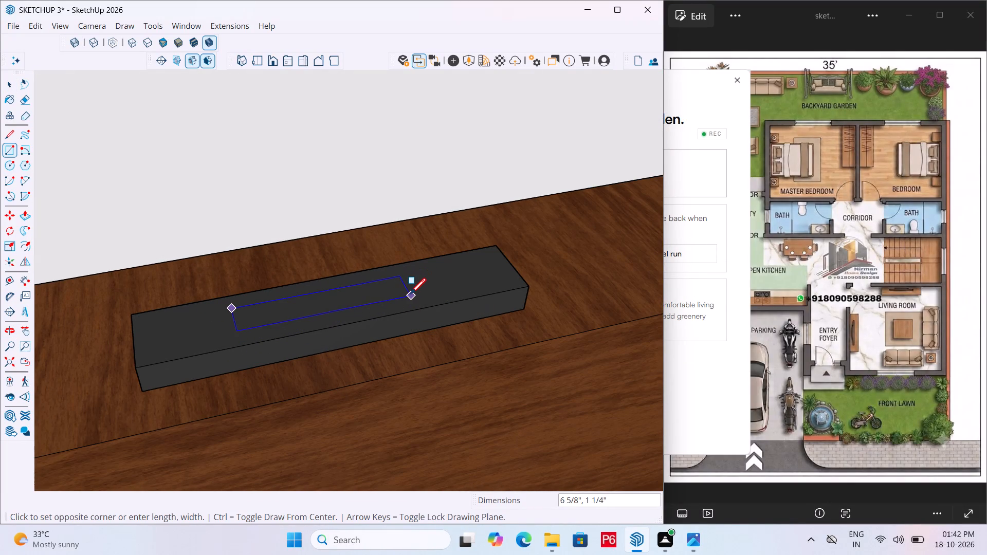
{"action": "left_click", "coordinate": [410, 295]}
{"action": "key", "text": "space"}
{"action": "double_click", "coordinate": [348, 293]}
{"action": "right_click", "coordinate": [348, 293]}
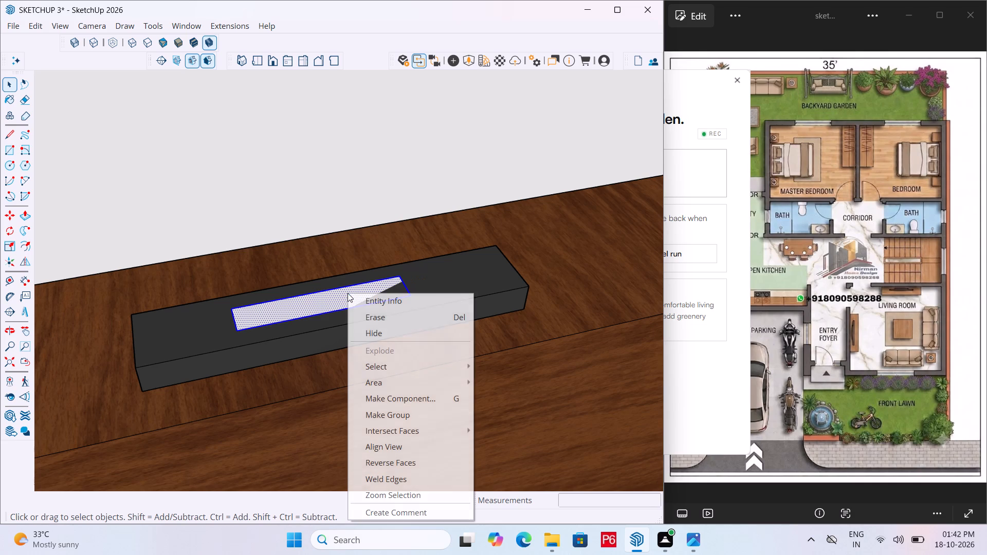
{"action": "left_click", "coordinate": [416, 414]}
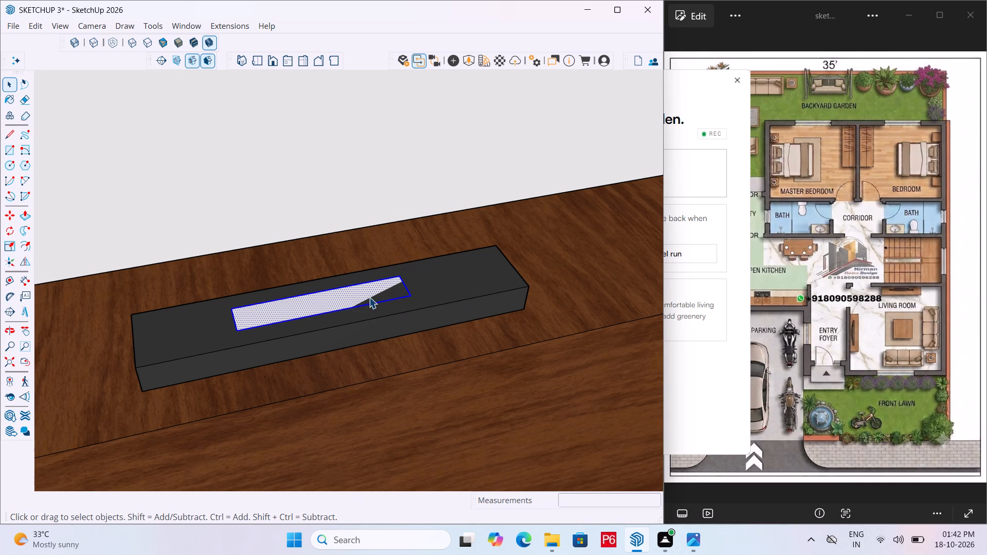
Paint the small rectangle's group with M07_Charcoal_Gleam and open the group for editing.
{"action": "left_click", "coordinate": [353, 299]}
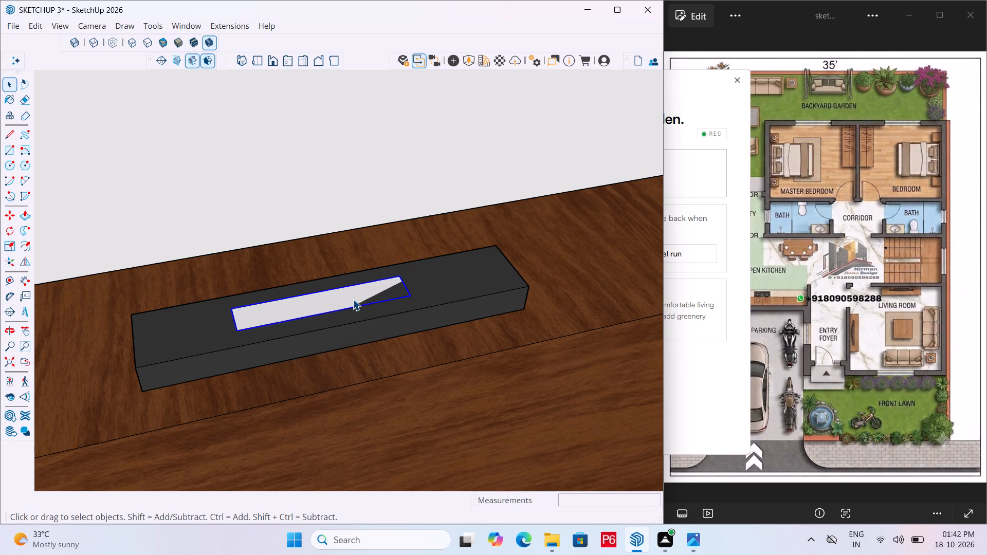
{"action": "key", "text": "b"}
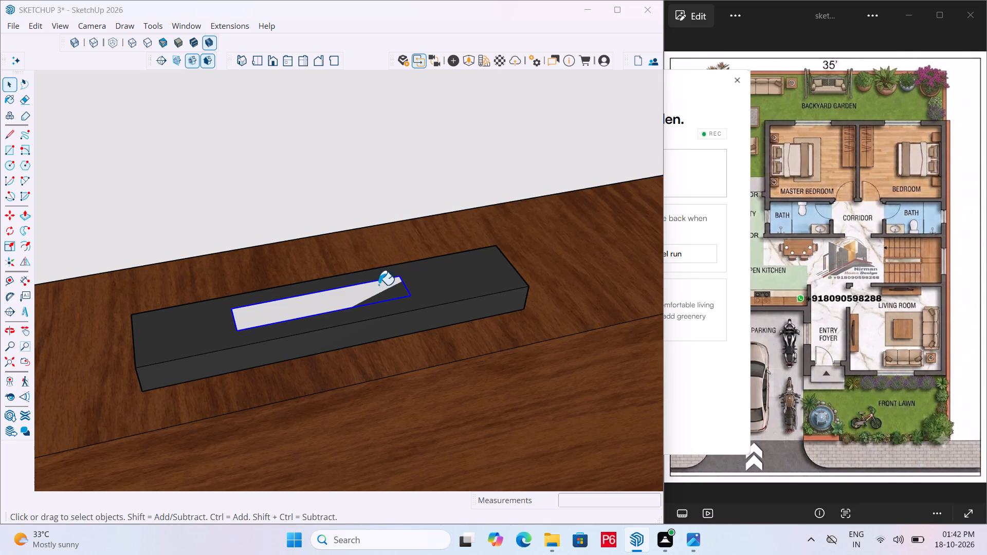
{"action": "left_click", "coordinate": [350, 295]}
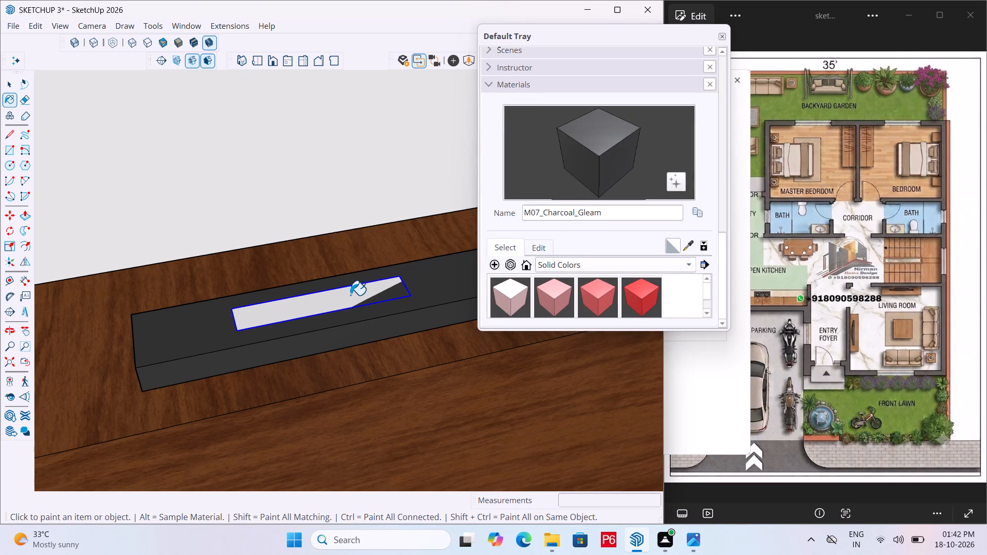
{"action": "scroll", "coordinate": [328, 317], "scroll_direction": "down", "scroll_amount": 4}
{"action": "key", "text": "p"}
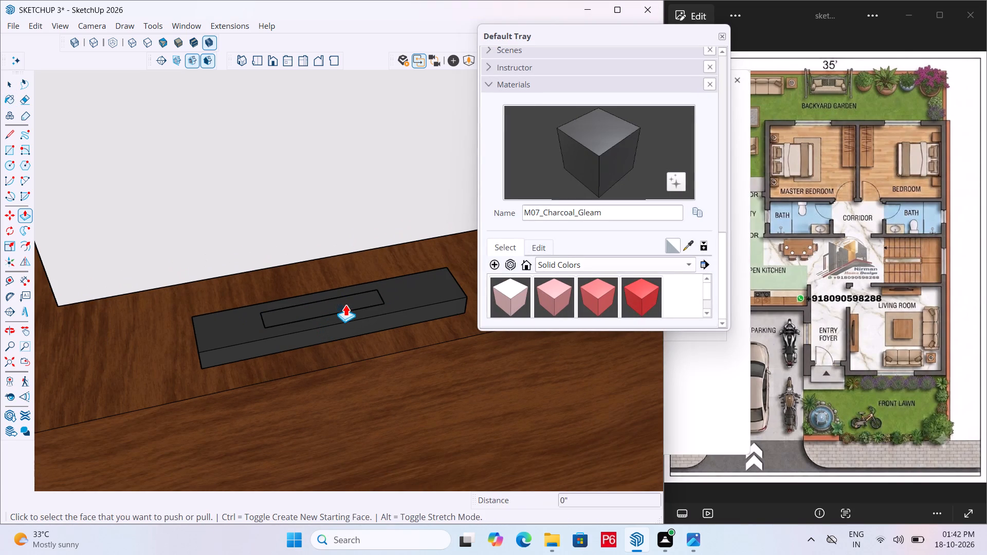
{"action": "left_click", "coordinate": [348, 301]}
{"action": "key", "text": "space"}
{"action": "double_click", "coordinate": [351, 302]}
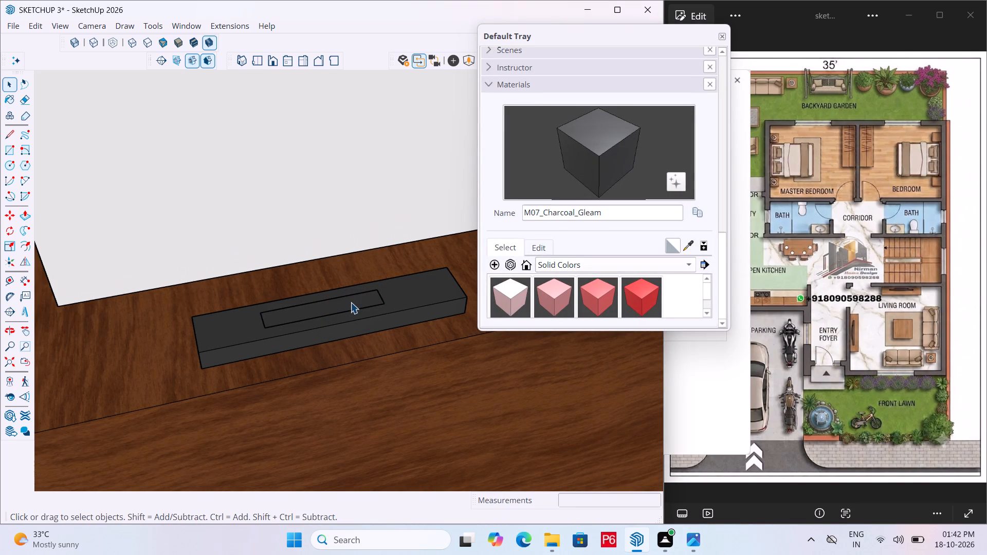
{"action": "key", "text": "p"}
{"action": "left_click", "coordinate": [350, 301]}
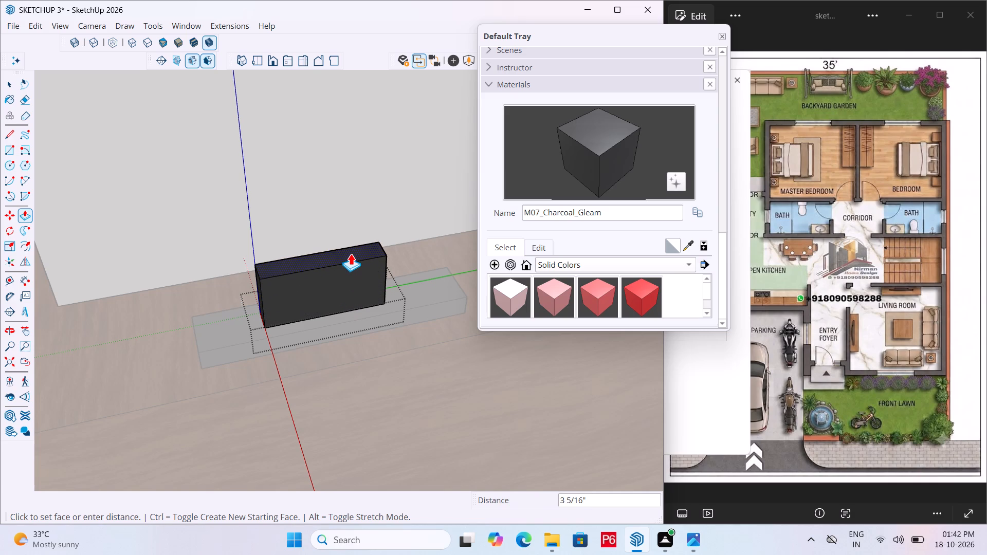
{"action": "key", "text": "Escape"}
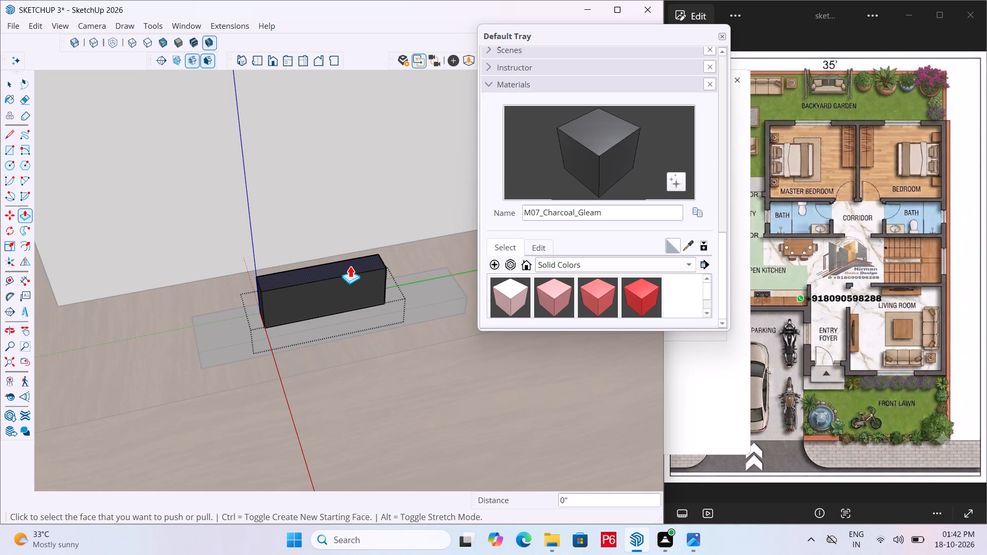
Draw an arc across each short end of the strip, bulging inward about 5/8".
{"action": "scroll", "coordinate": [254, 294], "scroll_direction": "up", "scroll_amount": 6}
{"action": "key", "text": "a"}
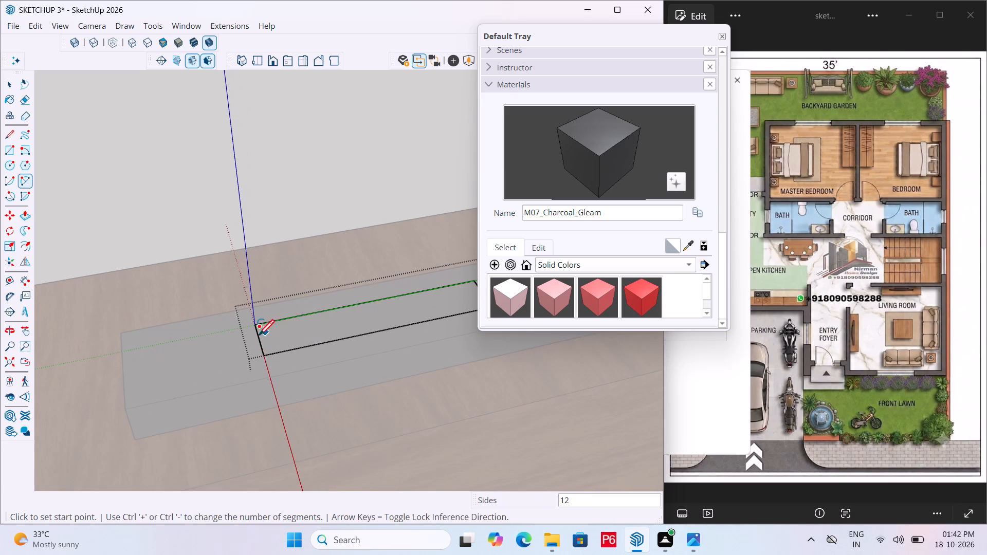
{"action": "left_click_drag", "start_coordinate": [264, 356], "coordinate": [267, 349]}
{"action": "left_click", "coordinate": [257, 326]}
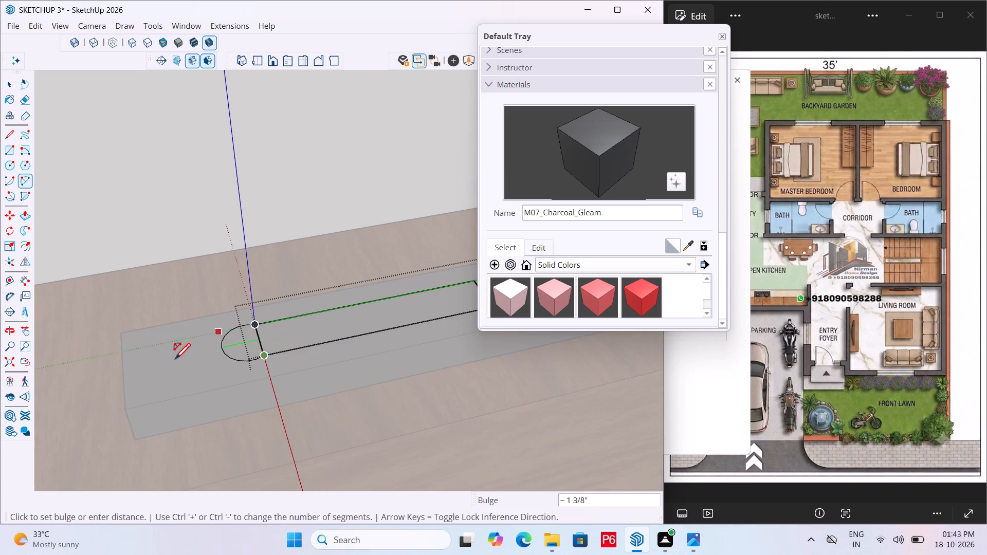
{"action": "scroll", "coordinate": [172, 362], "scroll_direction": "down", "scroll_amount": 4}
{"action": "left_click", "coordinate": [253, 345]}
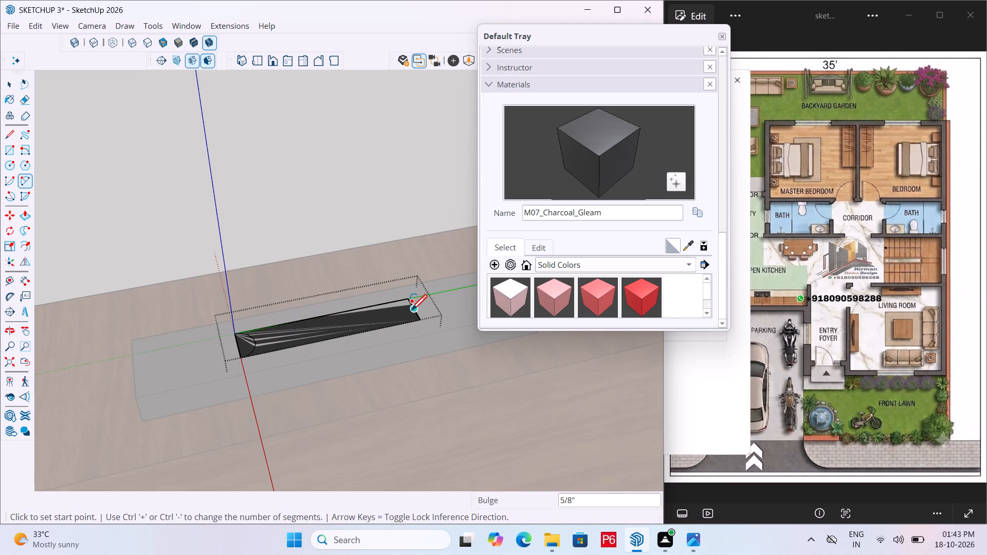
{"action": "left_click", "coordinate": [416, 322]}
{"action": "left_click", "coordinate": [404, 300]}
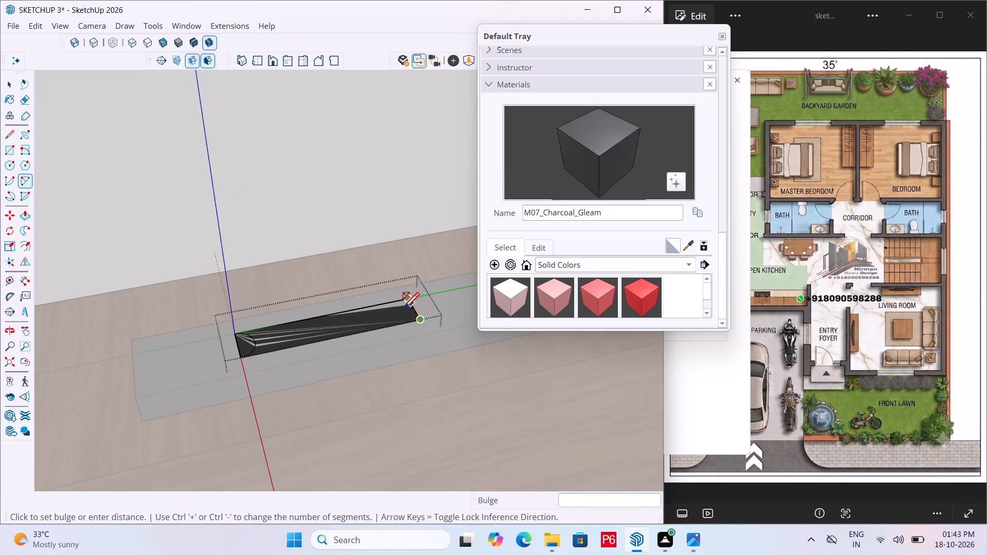
{"action": "double_click", "coordinate": [399, 315]}
{"action": "scroll", "coordinate": [409, 350], "scroll_direction": "down", "scroll_amount": 2}
{"action": "scroll", "coordinate": [367, 332], "scroll_direction": "up", "scroll_amount": 6}
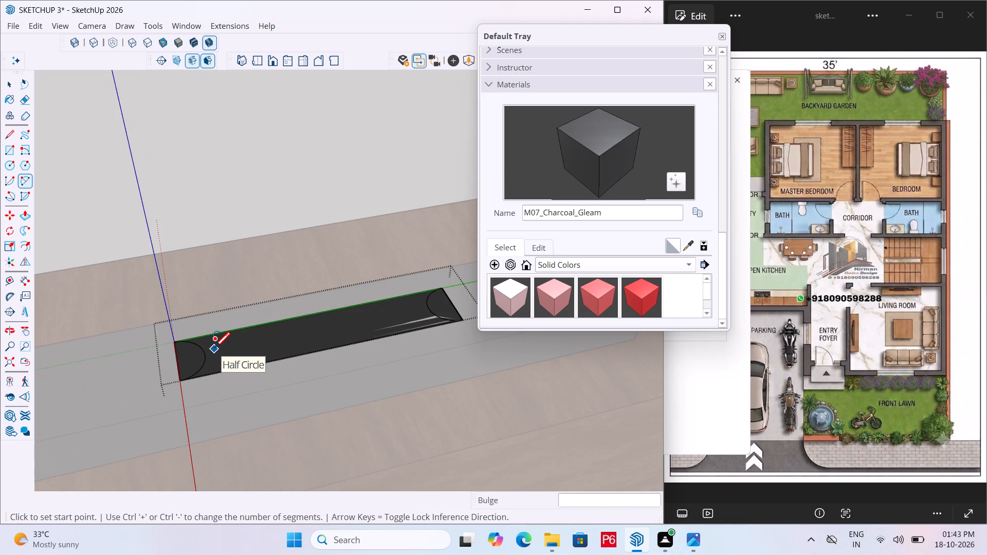
Erase the straight short edges at both ends of the strip, leaving the inward arcs.
{"action": "key", "text": "e"}
{"action": "left_click_drag", "start_coordinate": [181, 362], "coordinate": [178, 362]}
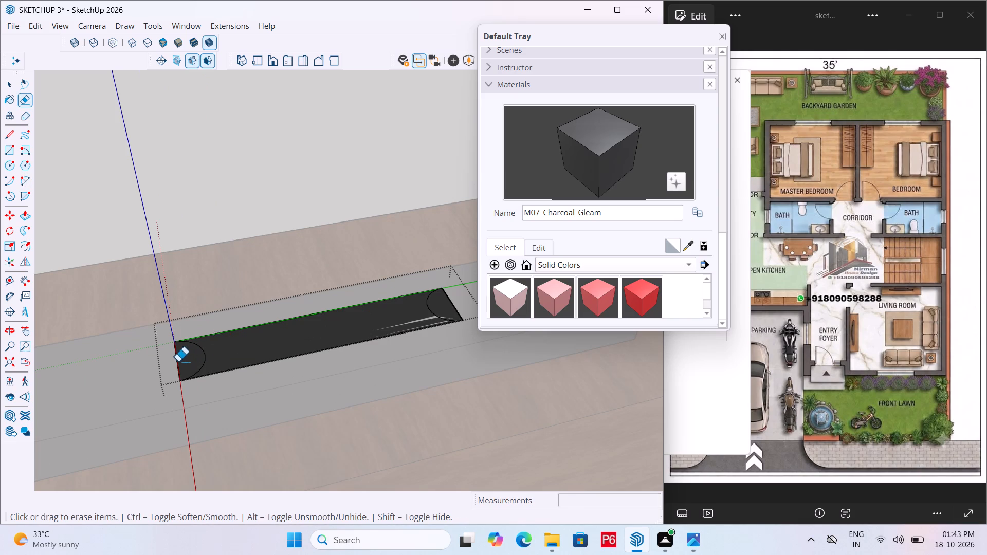
{"action": "left_click_drag", "start_coordinate": [178, 362], "coordinate": [174, 362]}
{"action": "left_click", "coordinate": [174, 362]}
{"action": "scroll", "coordinate": [141, 370], "scroll_direction": "down", "scroll_amount": 3}
{"action": "left_click", "coordinate": [407, 313]}
{"action": "left_click_drag", "start_coordinate": [404, 316], "coordinate": [394, 319]}
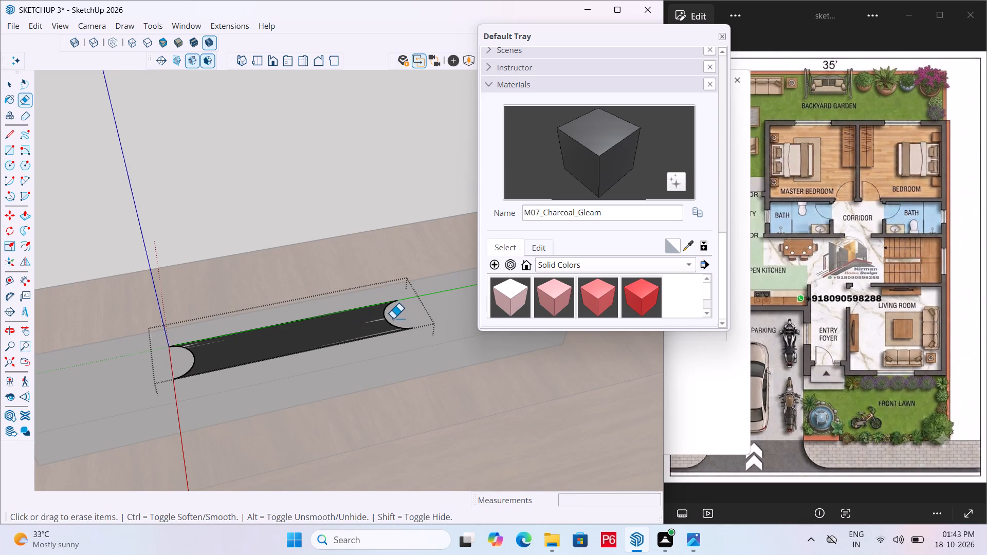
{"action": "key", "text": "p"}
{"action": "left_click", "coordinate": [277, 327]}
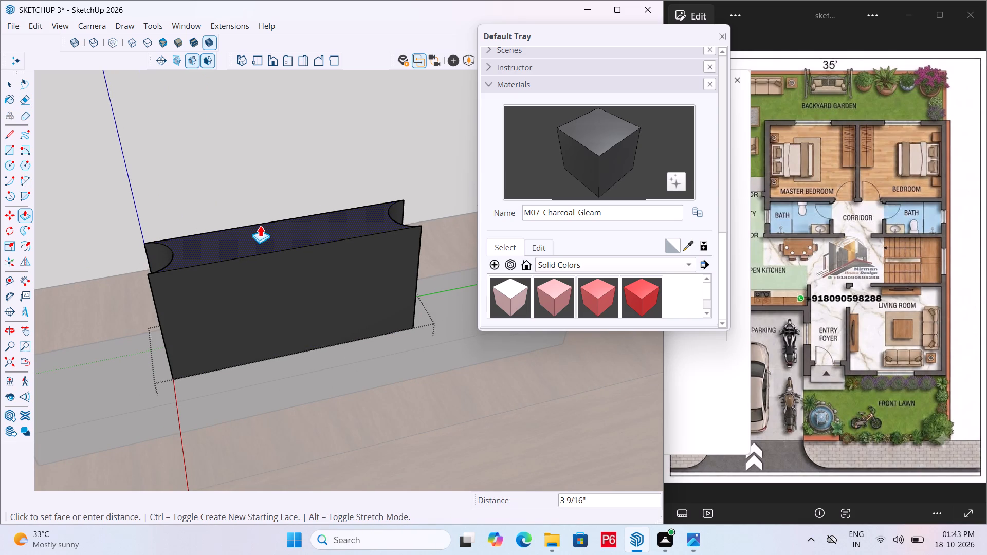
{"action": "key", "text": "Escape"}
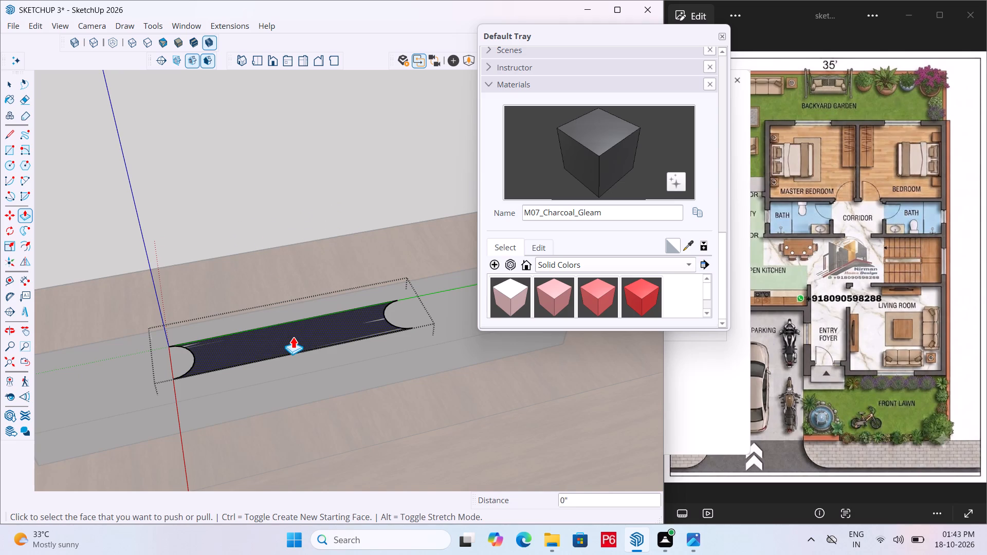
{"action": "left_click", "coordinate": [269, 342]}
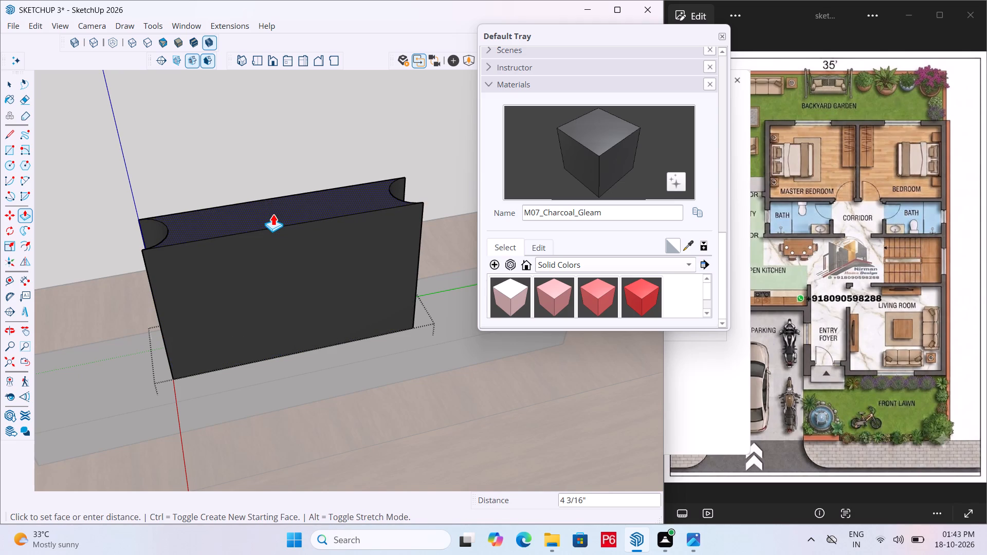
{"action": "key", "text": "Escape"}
Draw a slanted line from each end arc to the strip's front edge, about 7/8" and 3/4" long.
{"action": "key", "text": "l"}
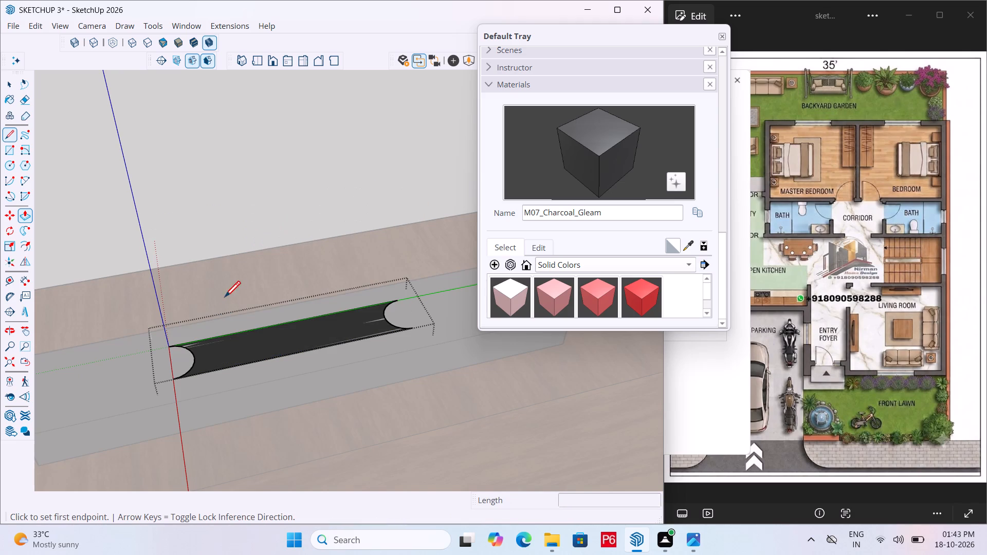
{"action": "left_click", "coordinate": [190, 354]}
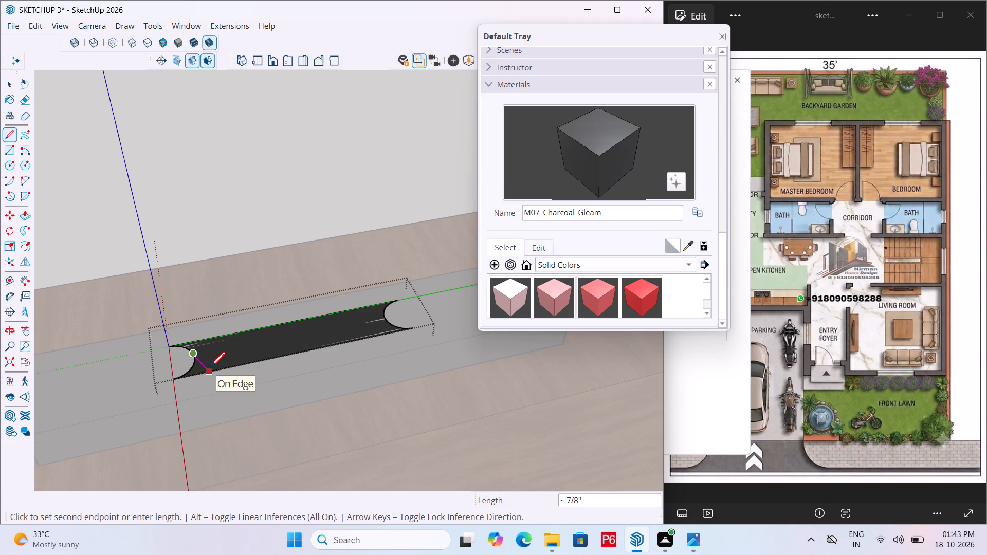
{"action": "left_click", "coordinate": [210, 369]}
{"action": "left_click", "coordinate": [383, 317]}
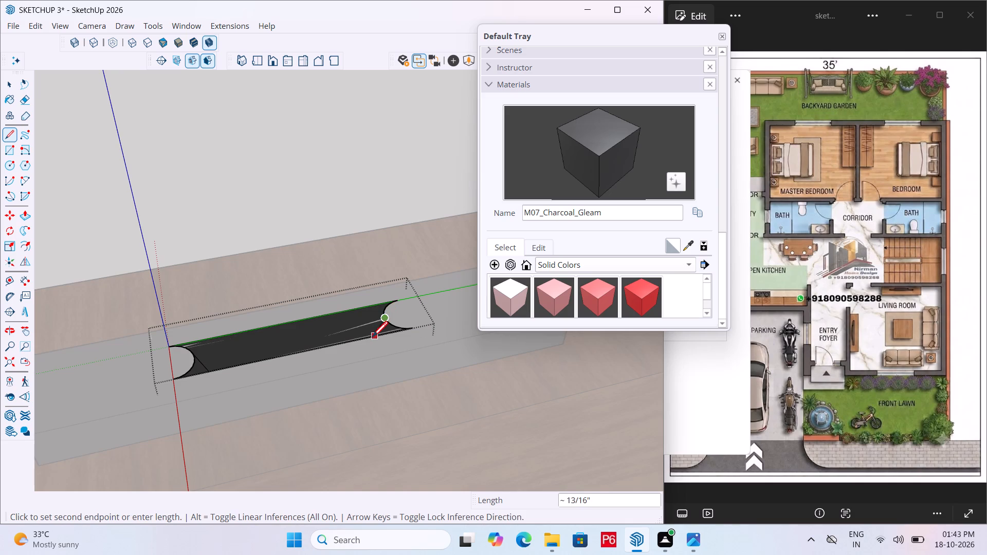
{"action": "left_click", "coordinate": [380, 338]}
{"action": "key", "text": "Escape"}
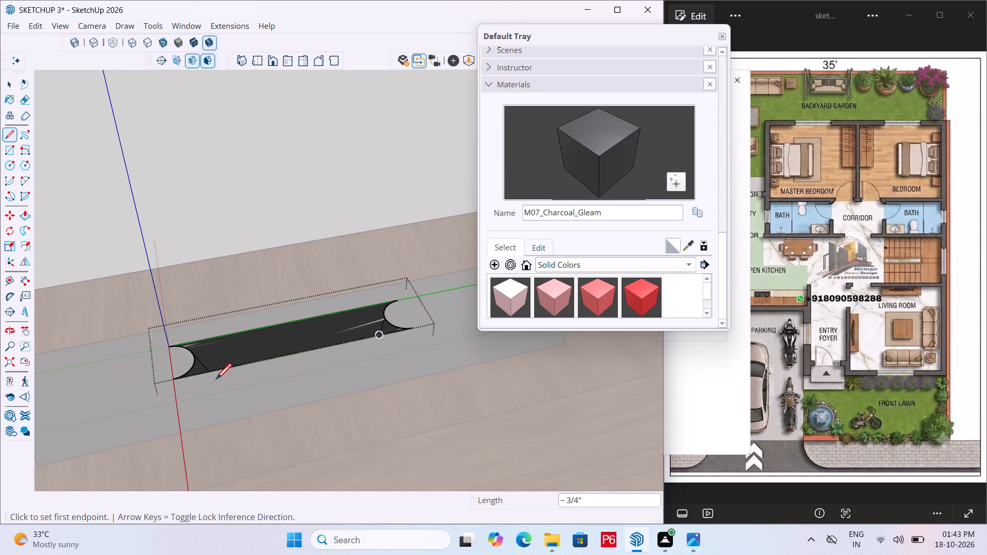
Erase the leftover arc segments and front corner edges outside the two slanted lines.
{"action": "scroll", "coordinate": [207, 383], "scroll_direction": "up", "scroll_amount": 4}
{"action": "key", "text": "e"}
{"action": "left_click_drag", "start_coordinate": [187, 357], "coordinate": [193, 373]}
{"action": "scroll", "coordinate": [144, 373], "scroll_direction": "down", "scroll_amount": 4}
{"action": "left_click", "coordinate": [413, 317]}
{"action": "left_click_drag", "start_coordinate": [410, 322], "coordinate": [405, 328]}
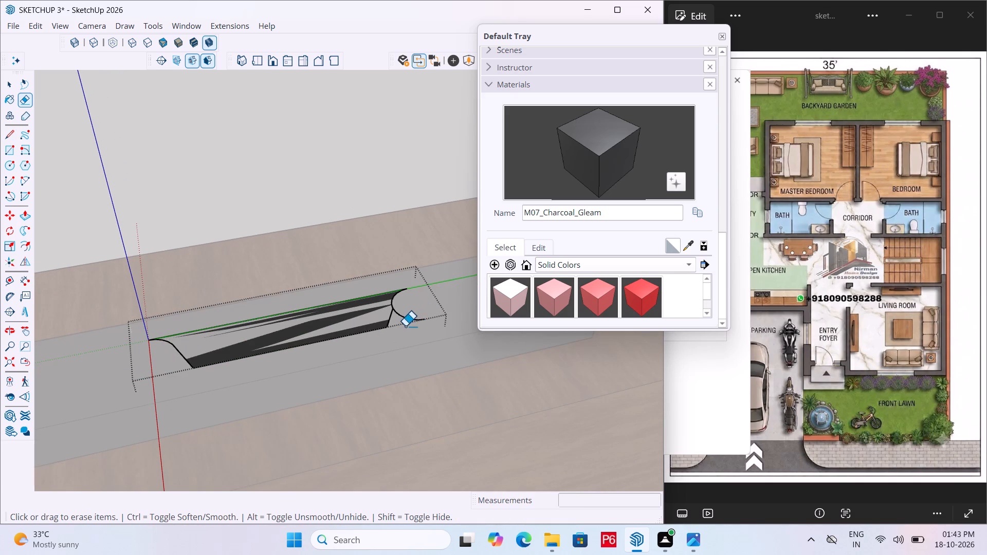
{"action": "left_click", "coordinate": [407, 322]}
{"action": "left_click", "coordinate": [409, 319]}
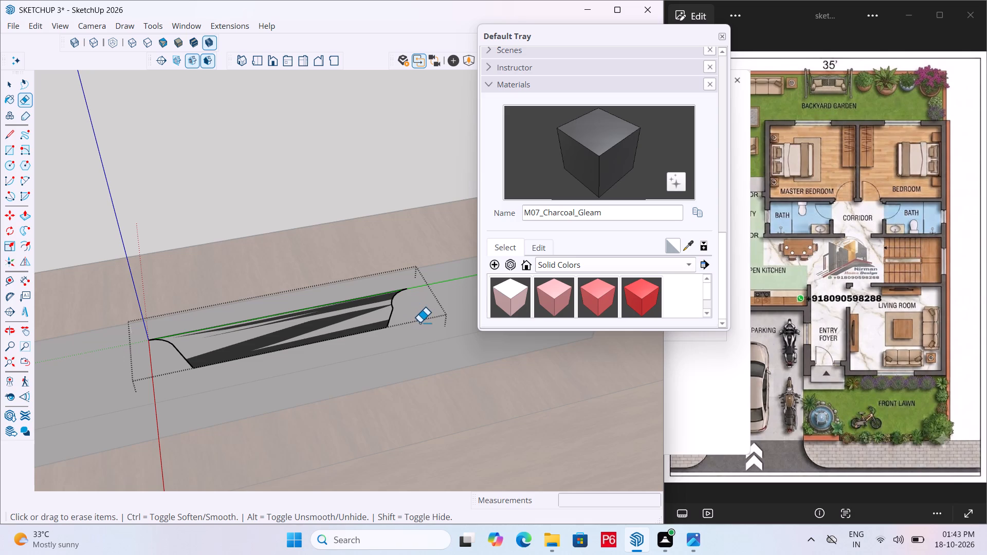
Push/pull the trimmed strip profile up about 4 1/8" to form the stand's neck and close the group.
{"action": "key", "text": "p"}
{"action": "left_click", "coordinate": [300, 326]}
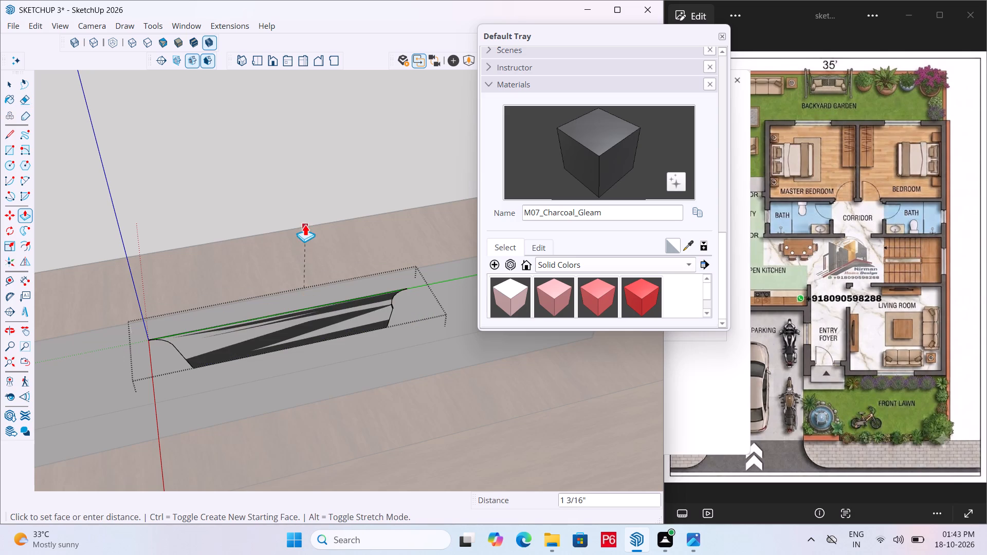
{"action": "scroll", "coordinate": [294, 236], "scroll_direction": "down", "scroll_amount": 9}
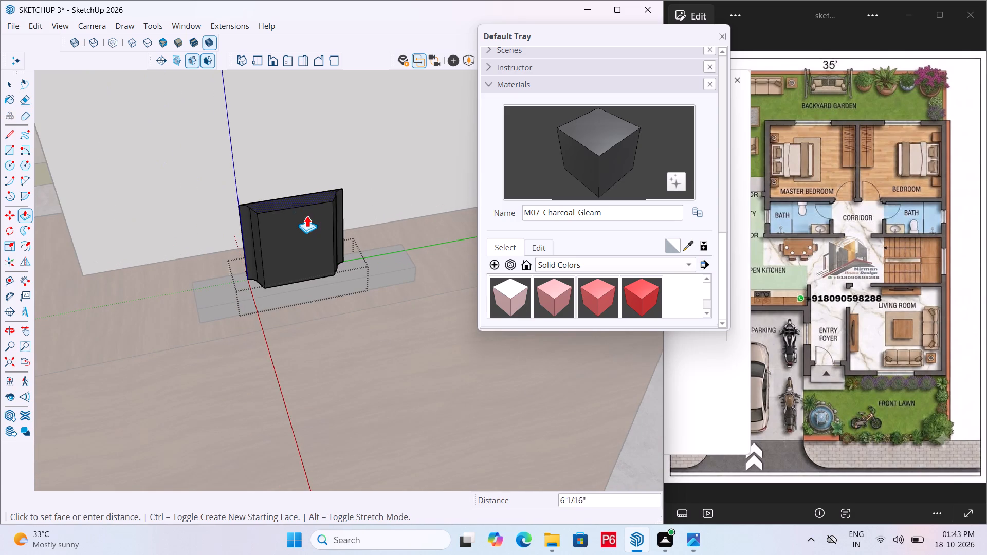
{"action": "middle_click_drag", "start_coordinate": [288, 239], "coordinate": [300, 176]}
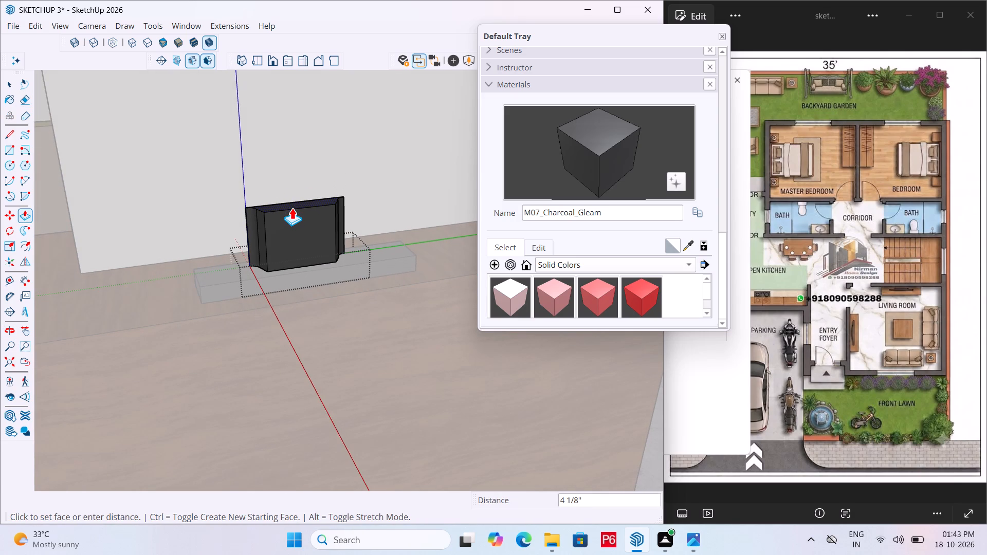
{"action": "left_click", "coordinate": [292, 217]}
{"action": "scroll", "coordinate": [269, 251], "scroll_direction": "down", "scroll_amount": 5}
{"action": "key", "text": "space"}
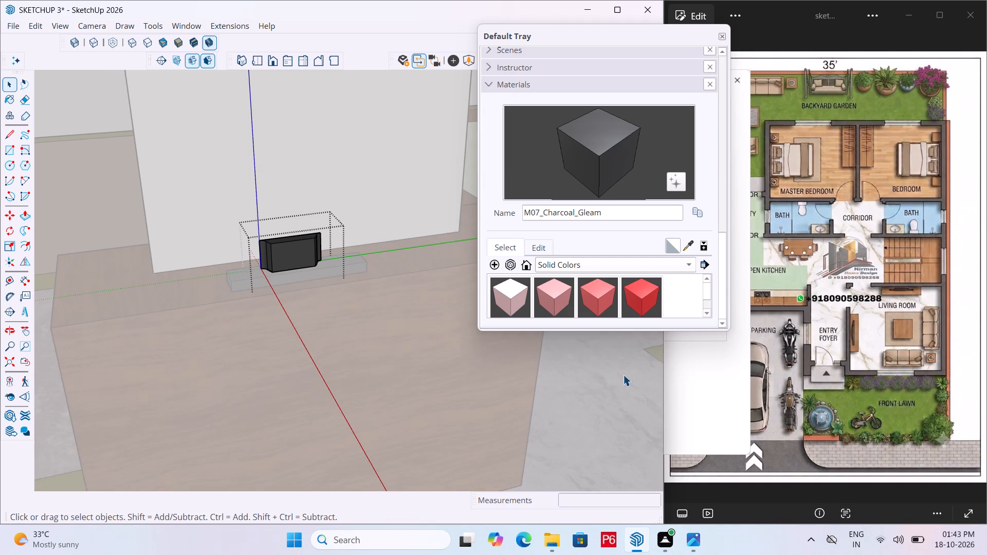
{"action": "left_click", "coordinate": [623, 375]}
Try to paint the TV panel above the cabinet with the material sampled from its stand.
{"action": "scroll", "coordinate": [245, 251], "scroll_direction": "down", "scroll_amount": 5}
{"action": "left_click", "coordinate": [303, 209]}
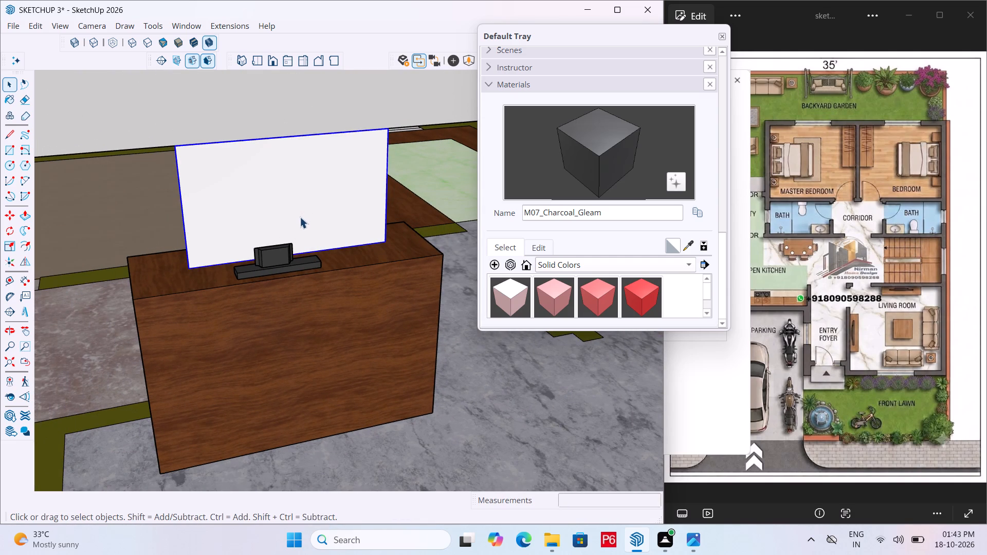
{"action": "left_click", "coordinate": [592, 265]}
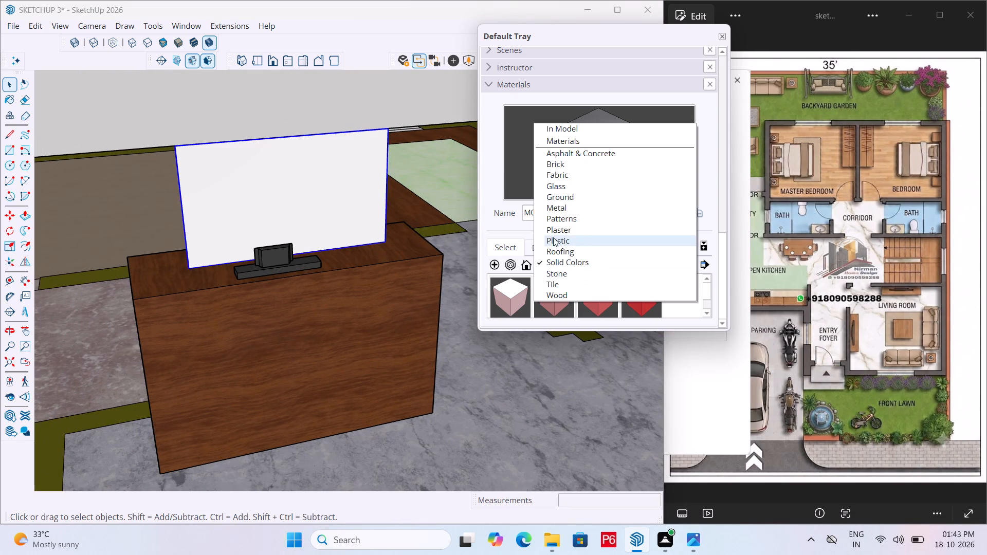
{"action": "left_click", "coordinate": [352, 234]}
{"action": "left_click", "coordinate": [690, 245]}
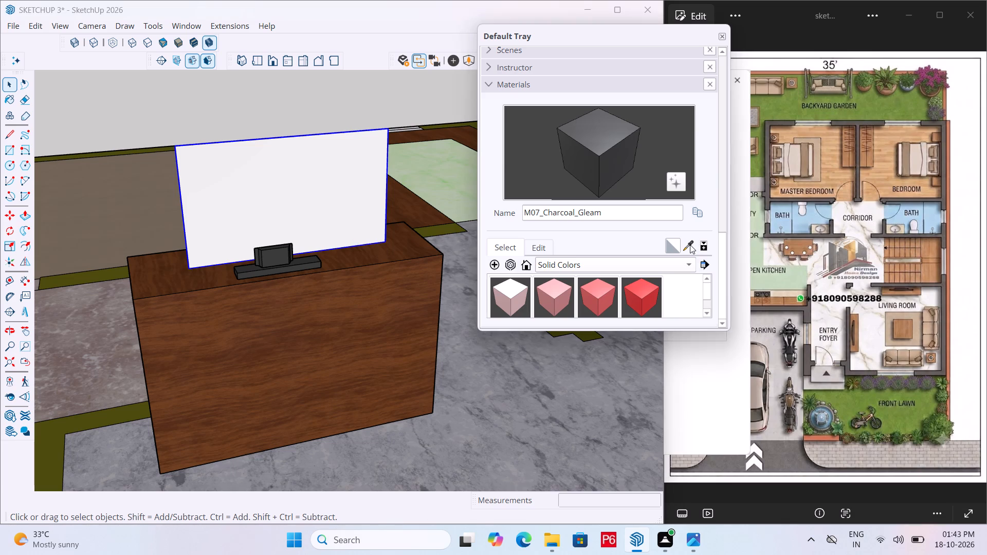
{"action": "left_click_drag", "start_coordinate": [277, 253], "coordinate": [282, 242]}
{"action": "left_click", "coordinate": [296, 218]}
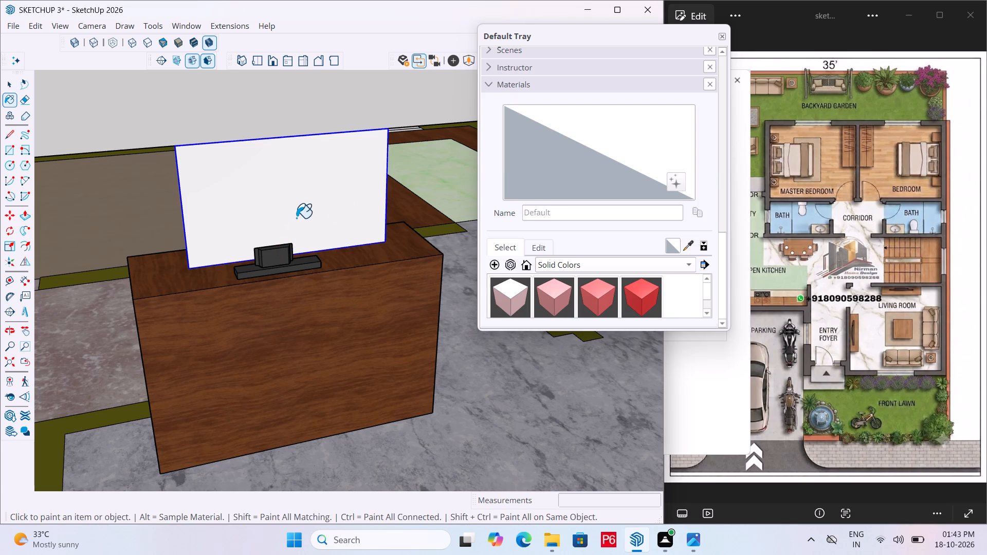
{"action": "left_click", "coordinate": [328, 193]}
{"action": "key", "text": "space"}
Open the TV panel group, sample M07_Charcoal_Gleam from the stand, paint the panel's front face with it and close the group.
{"action": "double_click", "coordinate": [328, 192]}
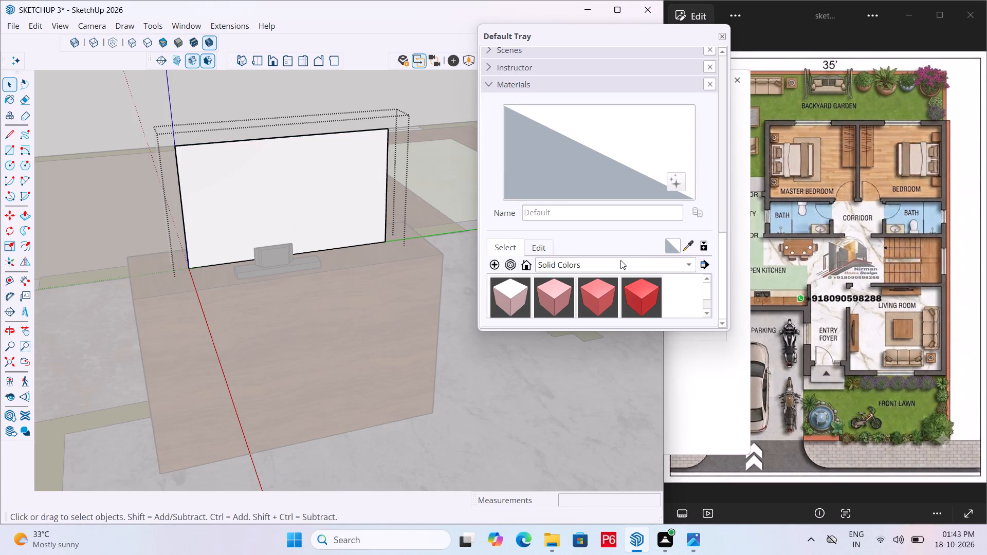
{"action": "left_click", "coordinate": [687, 243]}
{"action": "left_click_drag", "start_coordinate": [269, 257], "coordinate": [273, 245]}
{"action": "left_click", "coordinate": [295, 214]}
{"action": "key", "text": "space"}
{"action": "left_click", "coordinate": [417, 299]}
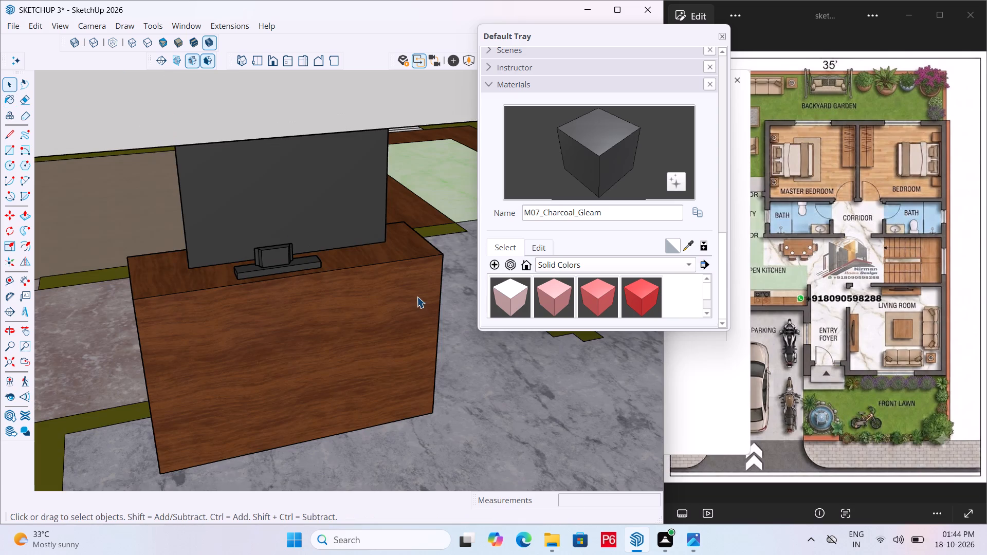
Draw an inset rectangle about 2' 10" by 1' 6" on the TV panel's front face, leaving an even border.
{"action": "left_click", "coordinate": [320, 201]}
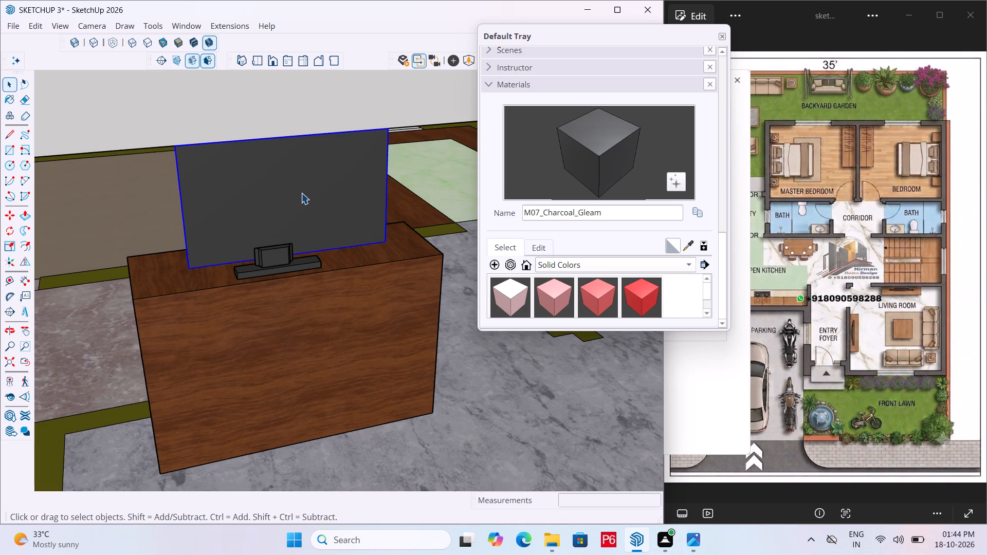
{"action": "key", "text": "r"}
{"action": "key", "text": "space"}
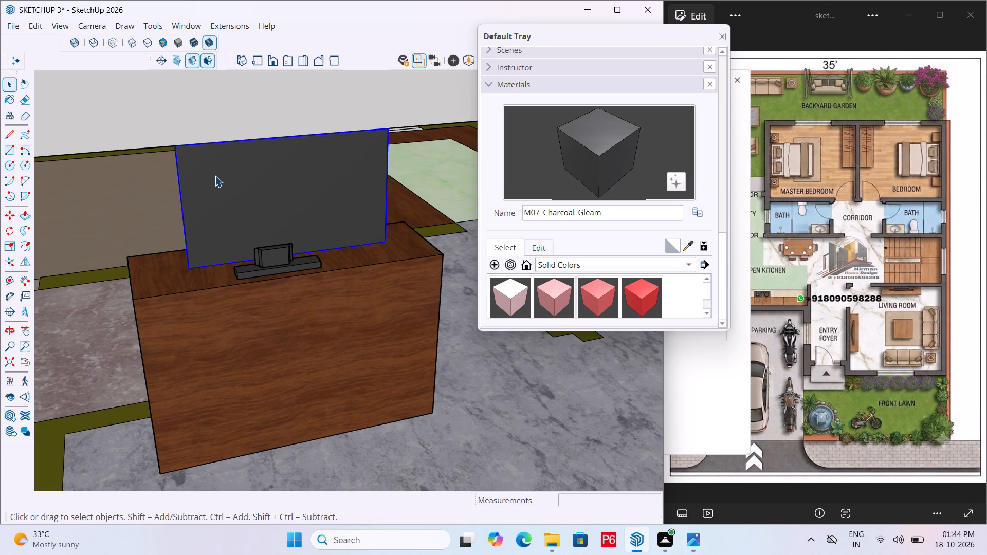
{"action": "double_click", "coordinate": [215, 176]}
{"action": "scroll", "coordinate": [327, 166], "scroll_direction": "up", "scroll_amount": 4}
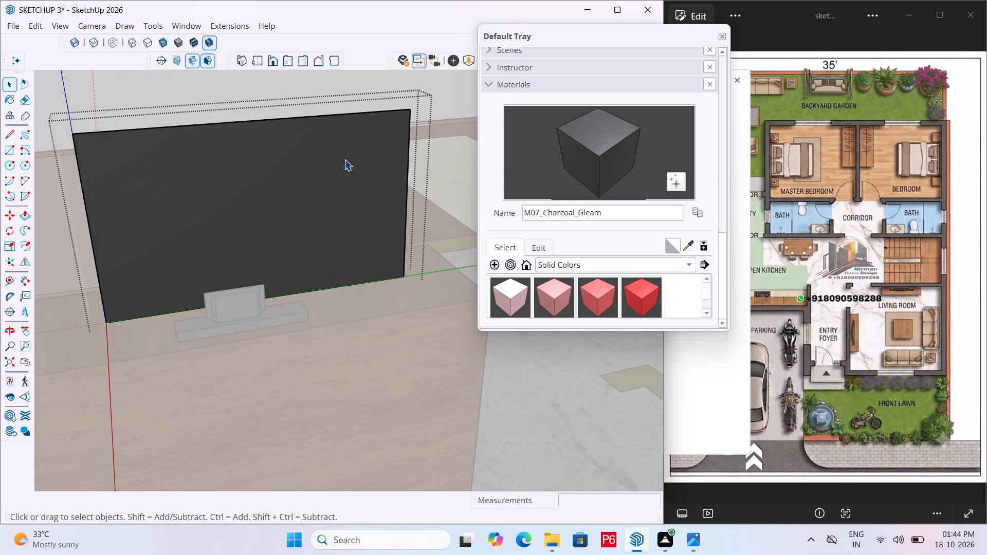
{"action": "key", "text": "r"}
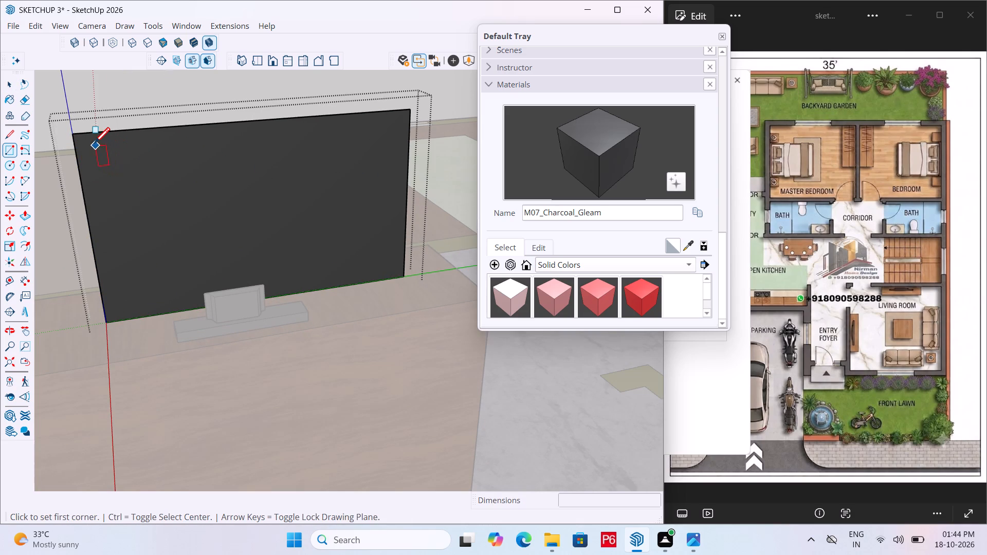
{"action": "left_click", "coordinate": [92, 149]}
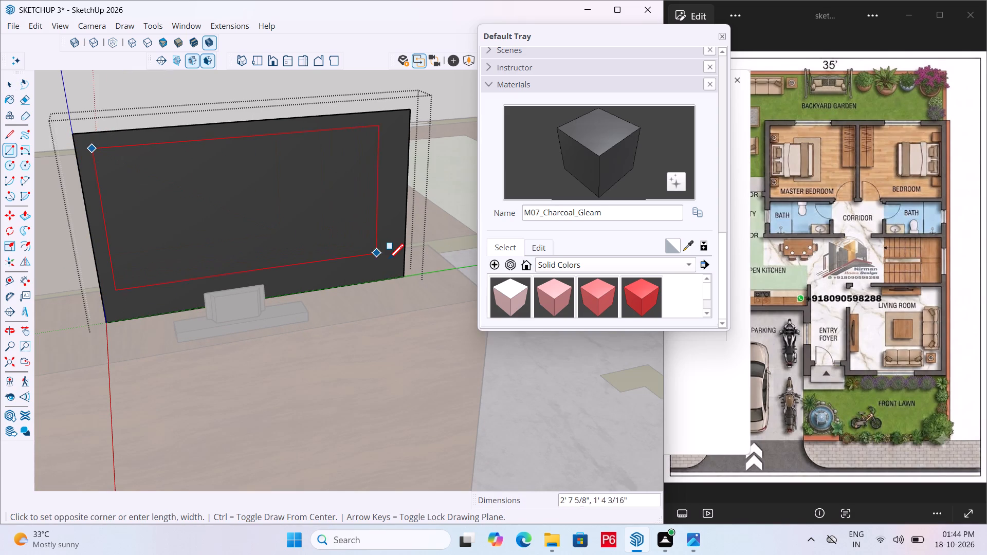
{"action": "left_click", "coordinate": [392, 265]}
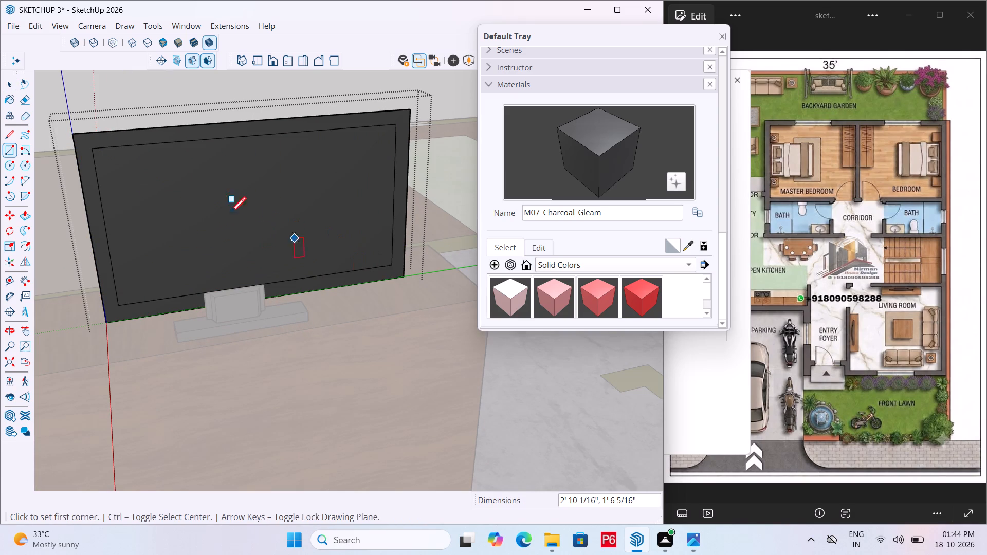
Paint the inner area and the border on the TV panel's back side with M07_Charcoal_Gleam.
{"action": "key", "text": "space"}
{"action": "middle_click_drag", "start_coordinate": [132, 201], "coordinate": [740, 291]}
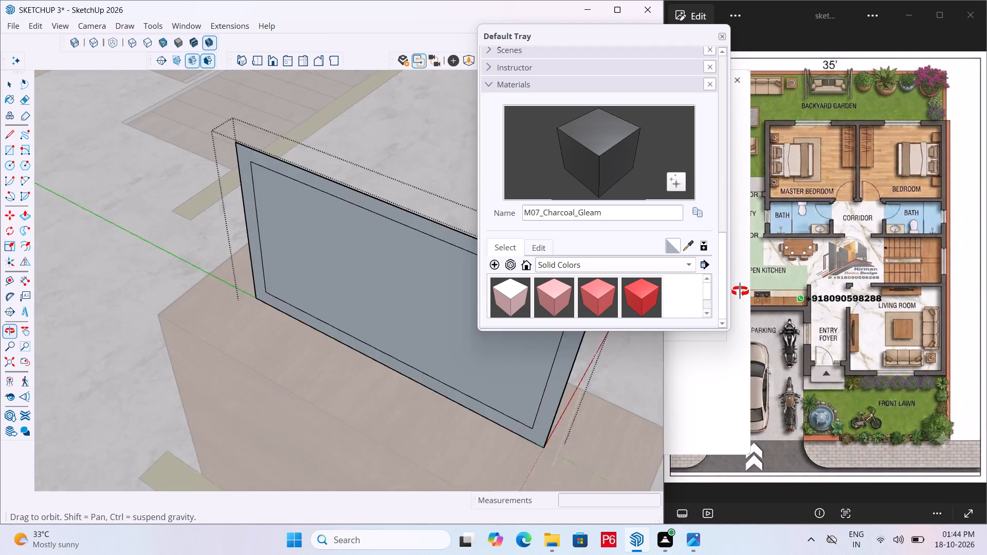
{"action": "middle_click_drag", "start_coordinate": [740, 291], "coordinate": [750, 282]}
{"action": "middle_click_drag", "start_coordinate": [453, 320], "coordinate": [396, 312]}
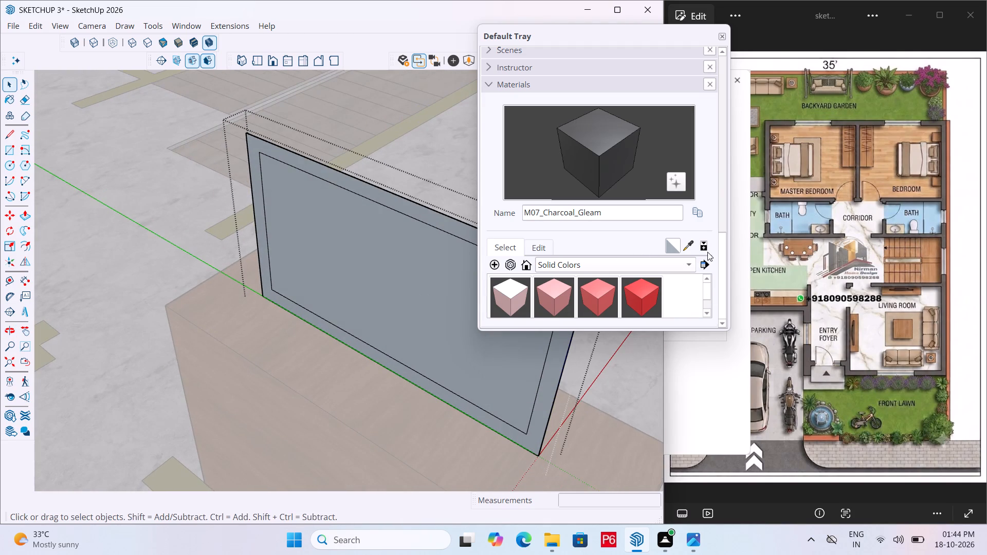
{"action": "key", "text": "b"}
{"action": "left_click", "coordinate": [354, 232]}
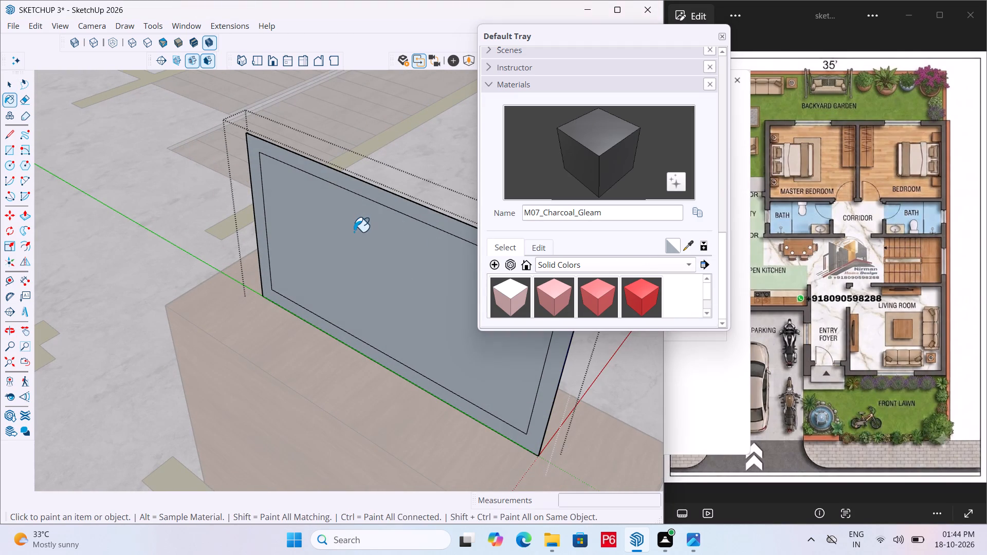
{"action": "left_click", "coordinate": [387, 202]}
{"action": "scroll", "coordinate": [139, 236], "scroll_direction": "down", "scroll_amount": 4}
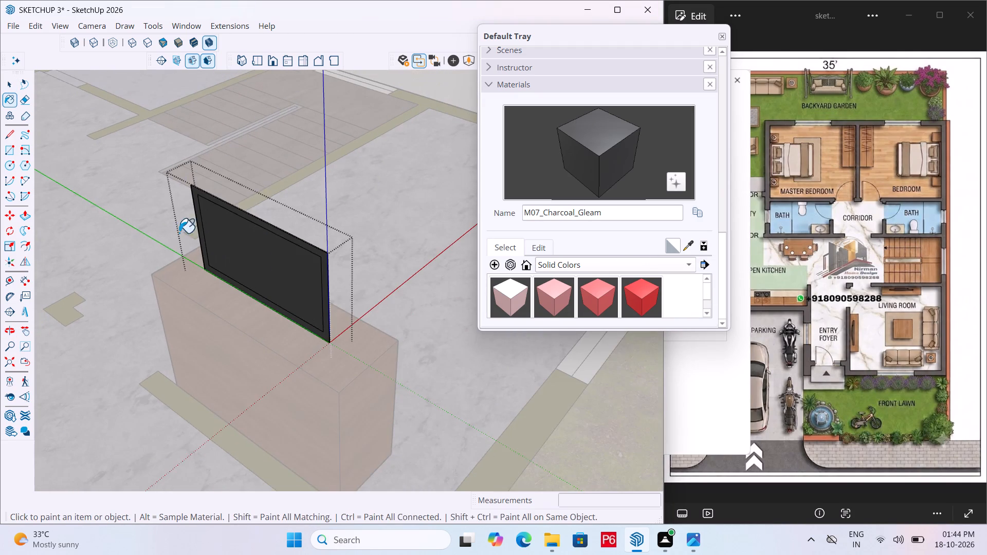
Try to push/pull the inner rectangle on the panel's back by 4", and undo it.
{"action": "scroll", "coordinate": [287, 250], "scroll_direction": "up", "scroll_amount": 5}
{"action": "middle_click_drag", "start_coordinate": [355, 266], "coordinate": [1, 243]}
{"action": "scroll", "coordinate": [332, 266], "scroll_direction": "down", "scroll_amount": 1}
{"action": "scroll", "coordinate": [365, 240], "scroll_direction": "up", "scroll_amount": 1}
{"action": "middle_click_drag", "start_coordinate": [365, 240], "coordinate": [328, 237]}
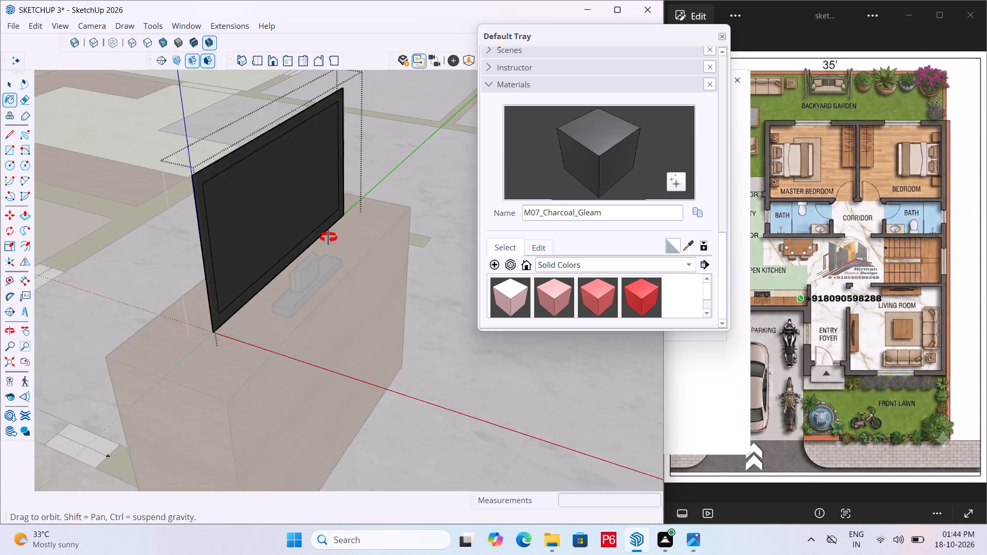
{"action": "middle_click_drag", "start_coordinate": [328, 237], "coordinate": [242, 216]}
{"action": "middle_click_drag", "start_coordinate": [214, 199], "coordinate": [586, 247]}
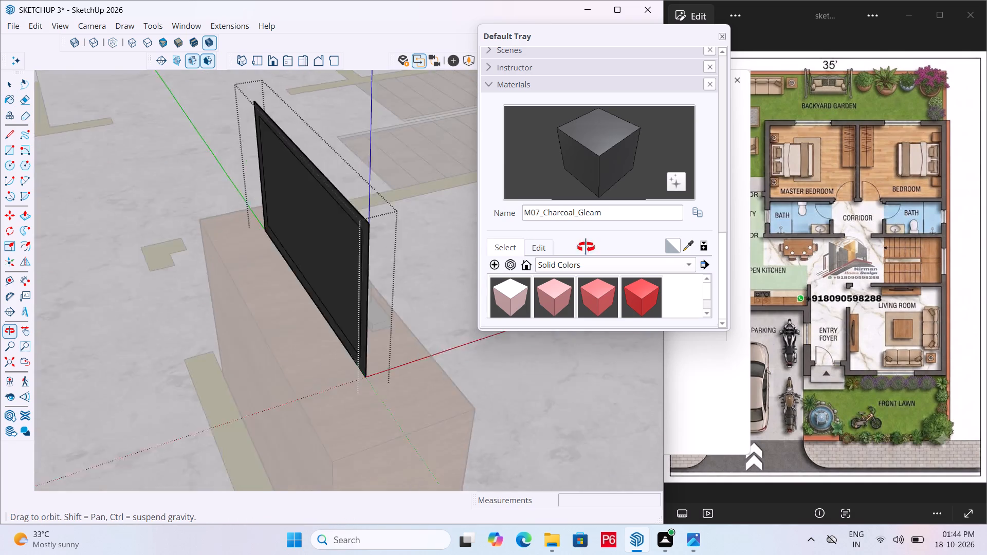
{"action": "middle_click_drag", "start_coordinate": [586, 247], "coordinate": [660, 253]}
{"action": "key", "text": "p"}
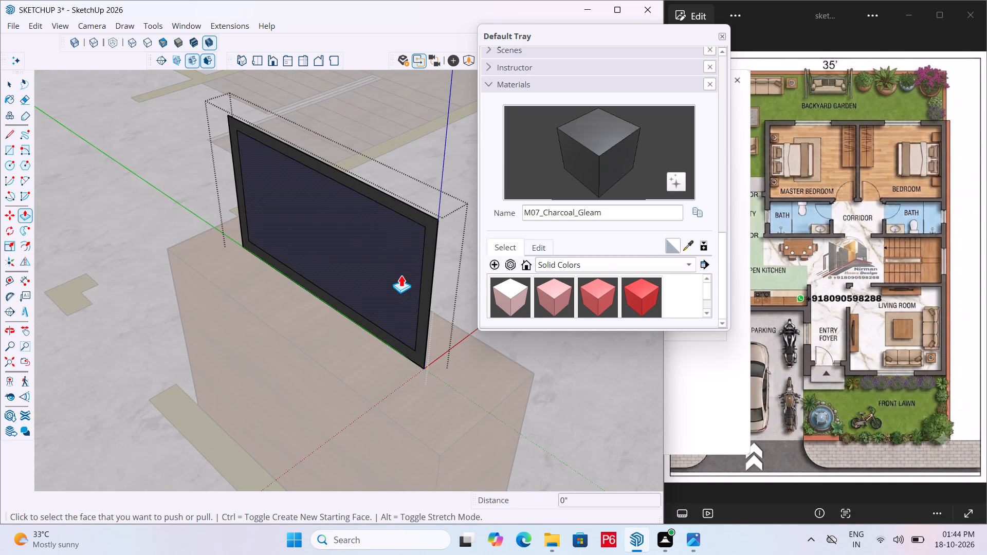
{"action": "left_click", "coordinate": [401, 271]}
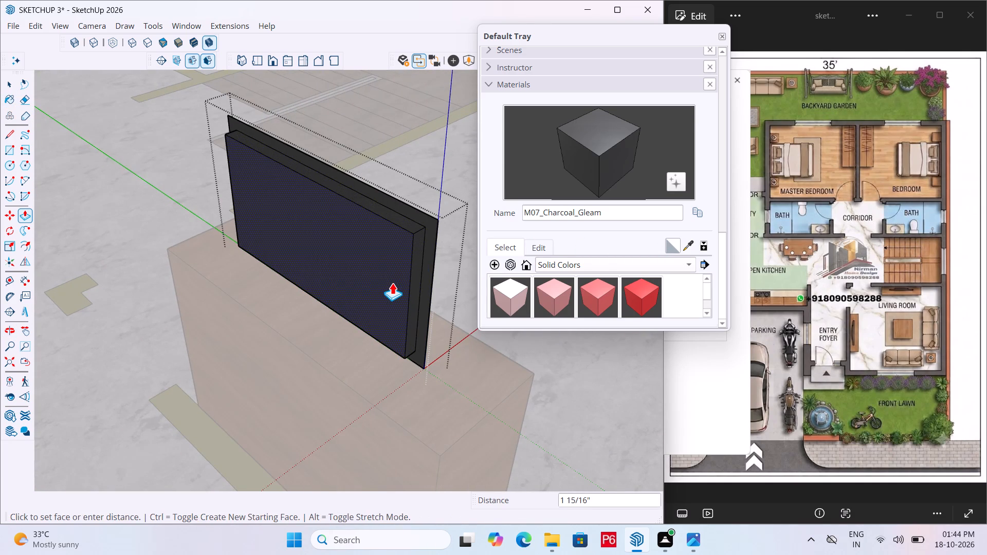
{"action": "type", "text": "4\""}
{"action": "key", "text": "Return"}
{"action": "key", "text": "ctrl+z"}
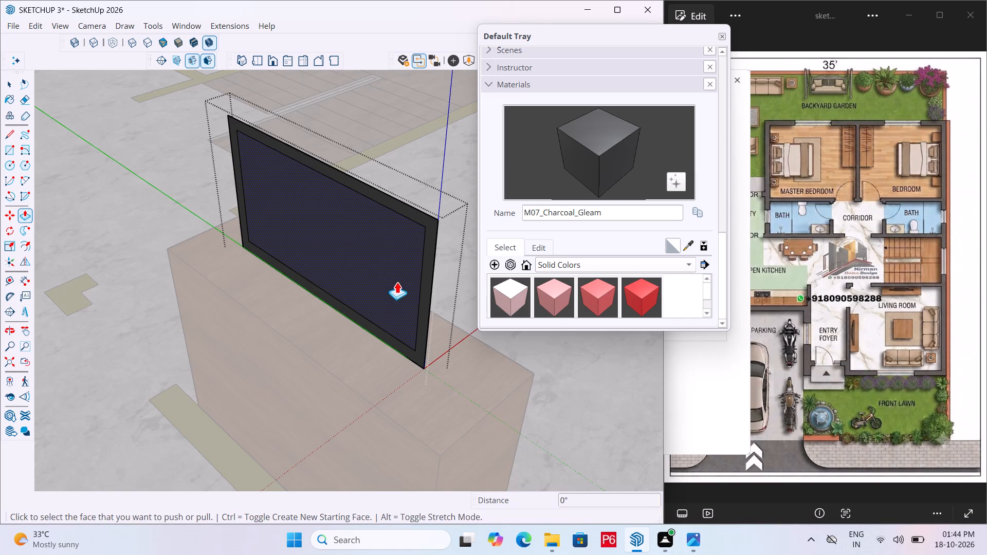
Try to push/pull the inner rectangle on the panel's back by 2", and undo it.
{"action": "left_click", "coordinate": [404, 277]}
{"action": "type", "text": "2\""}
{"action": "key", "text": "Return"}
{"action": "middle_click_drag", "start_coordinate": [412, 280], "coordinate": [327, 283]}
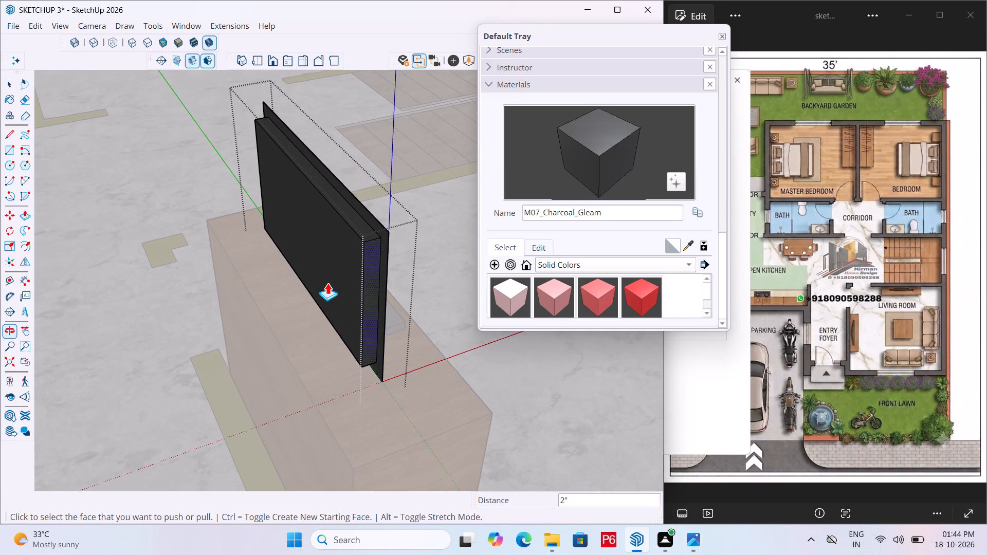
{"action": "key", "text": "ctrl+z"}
Push/pull the inner rectangle on the panel's back outward by 1".
{"action": "left_click", "coordinate": [333, 265]}
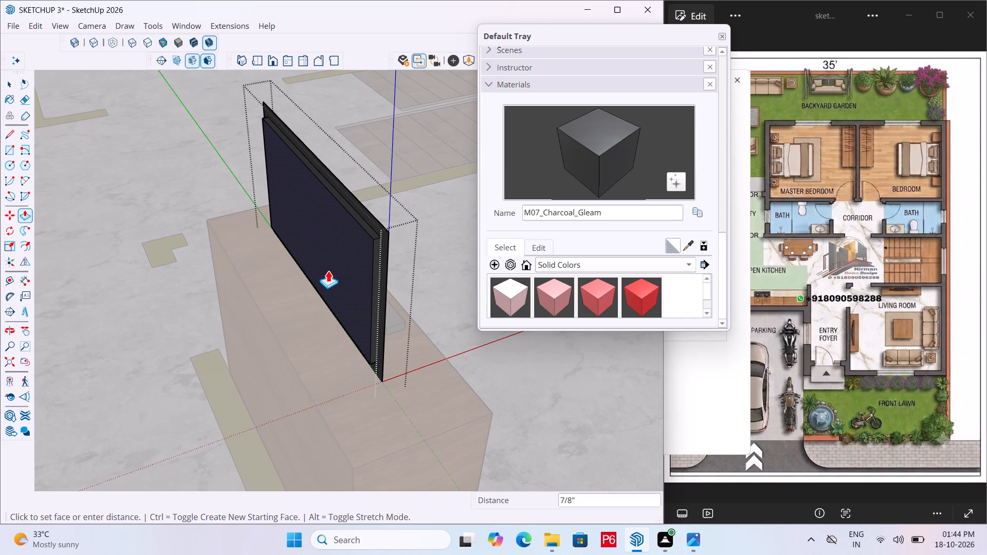
{"action": "type", "text": "1\""}
{"action": "key", "text": "Return"}
Repeat the 1" push/pull on the border face around it to thicken the TV frame flush with the back.
{"action": "middle_click_drag", "start_coordinate": [395, 285], "coordinate": [326, 270]}
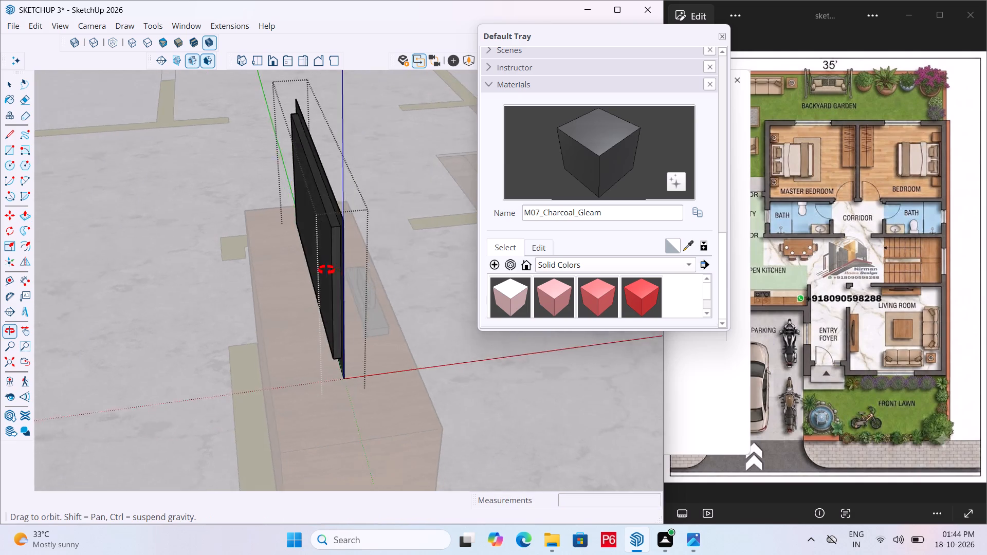
{"action": "middle_click_drag", "start_coordinate": [326, 270], "coordinate": [390, 292]}
{"action": "scroll", "coordinate": [388, 292], "scroll_direction": "up", "scroll_amount": 8}
{"action": "double_click", "coordinate": [361, 278]}
{"action": "scroll", "coordinate": [336, 293], "scroll_direction": "down", "scroll_amount": 5}
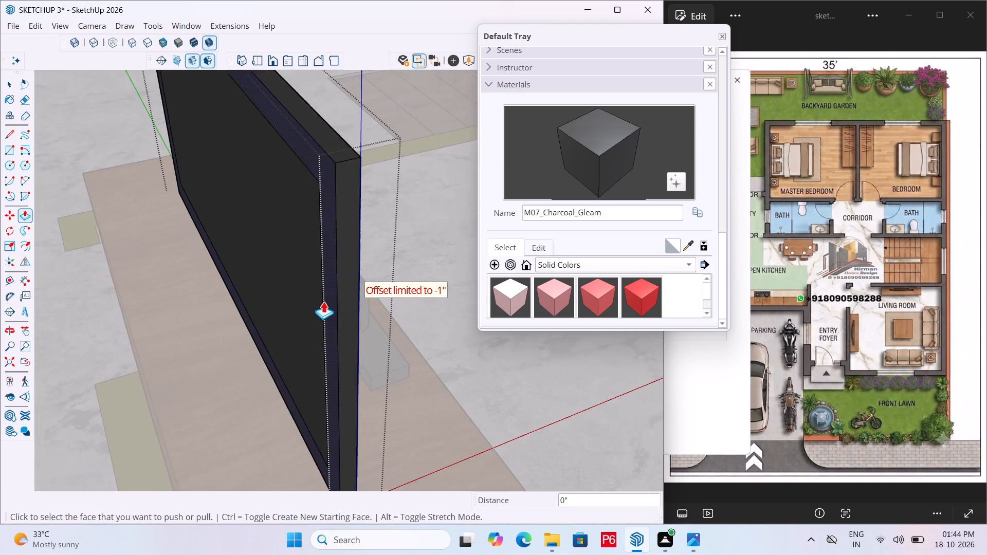
{"action": "middle_click_drag", "start_coordinate": [400, 310], "coordinate": [36, 261]}
{"action": "scroll", "coordinate": [250, 356], "scroll_direction": "down", "scroll_amount": 5}
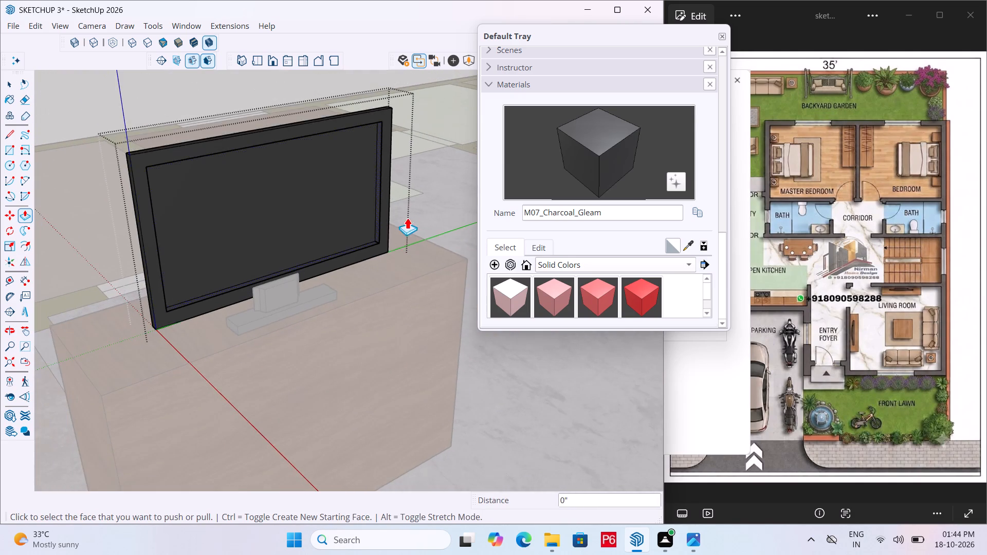
{"action": "scroll", "coordinate": [413, 215], "scroll_direction": "up", "scroll_amount": 5}
{"action": "scroll", "coordinate": [343, 235], "scroll_direction": "up", "scroll_amount": 4}
{"action": "scroll", "coordinate": [382, 271], "scroll_direction": "down", "scroll_amount": 13}
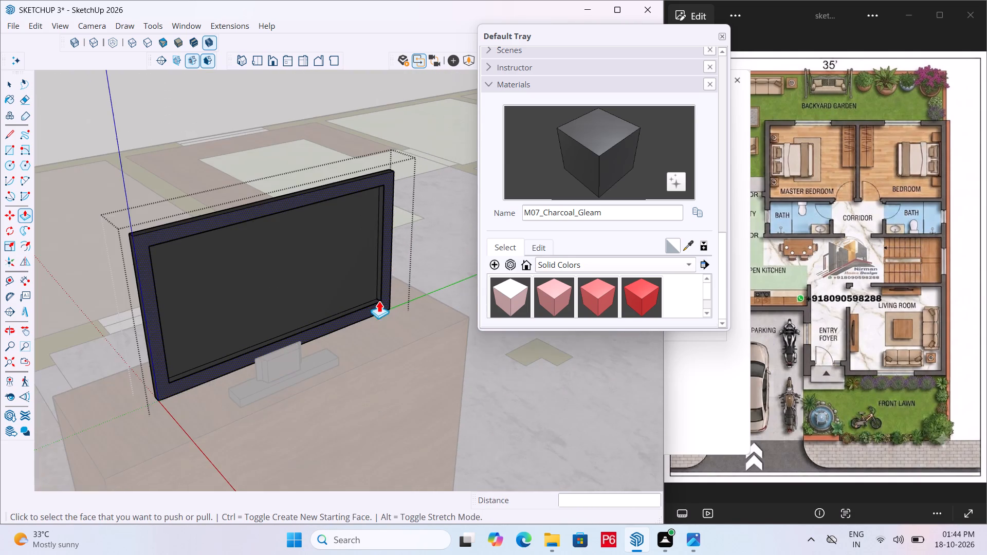
{"action": "middle_click_drag", "start_coordinate": [365, 297], "coordinate": [154, 232]}
{"action": "key", "text": "space"}
Paint the recessed screen face with Glass_Mirror_01 from the Glass materials and close the TV panel group.
{"action": "middle_click_drag", "start_coordinate": [289, 249], "coordinate": [120, 221]}
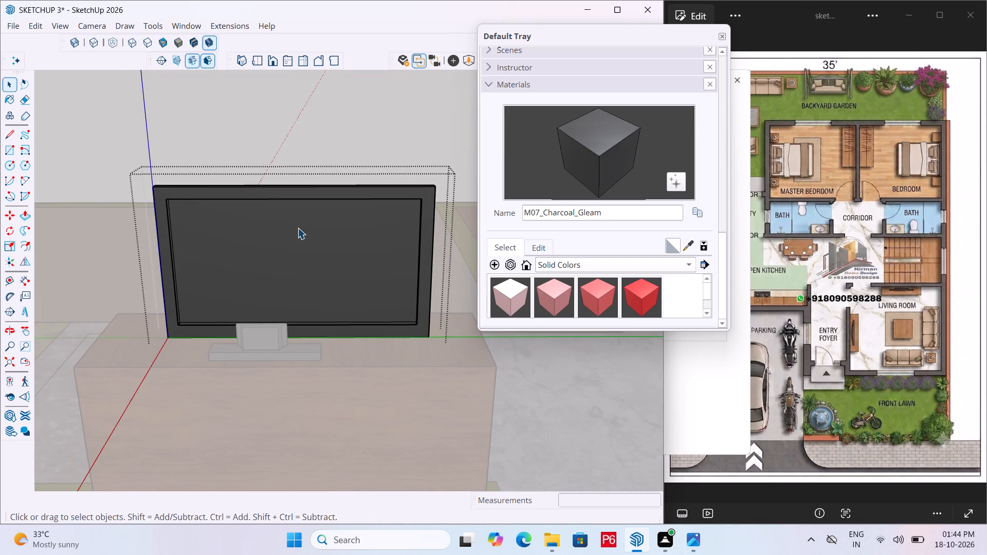
{"action": "key", "text": "space"}
{"action": "left_click", "coordinate": [333, 246]}
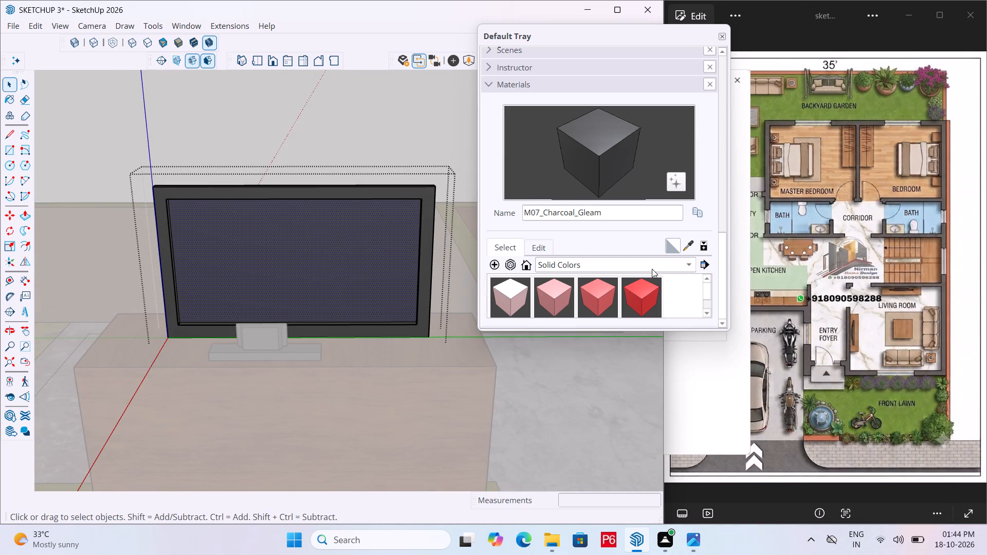
{"action": "left_click", "coordinate": [652, 269]}
{"action": "left_click", "coordinate": [572, 210]}
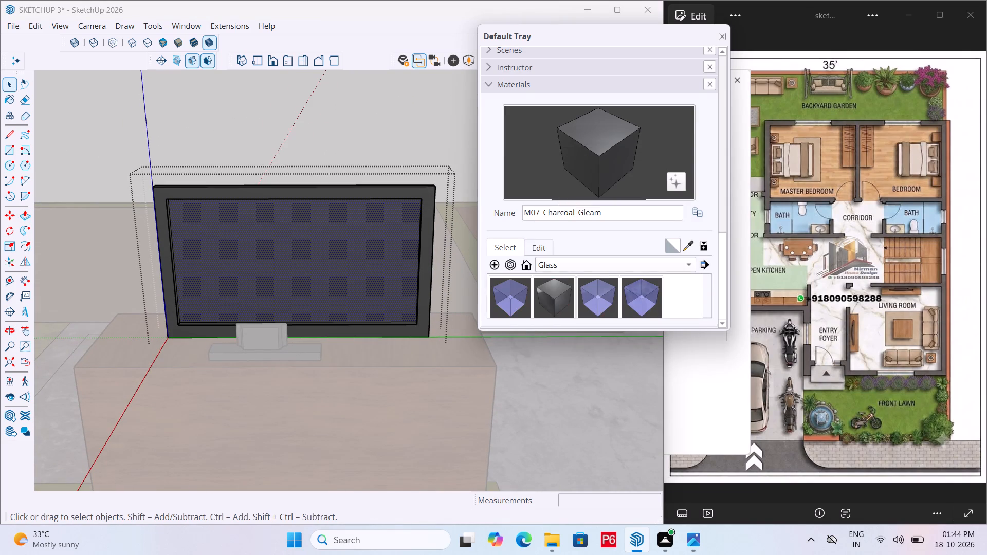
{"action": "left_click", "coordinate": [563, 298]}
{"action": "left_click", "coordinate": [368, 266]}
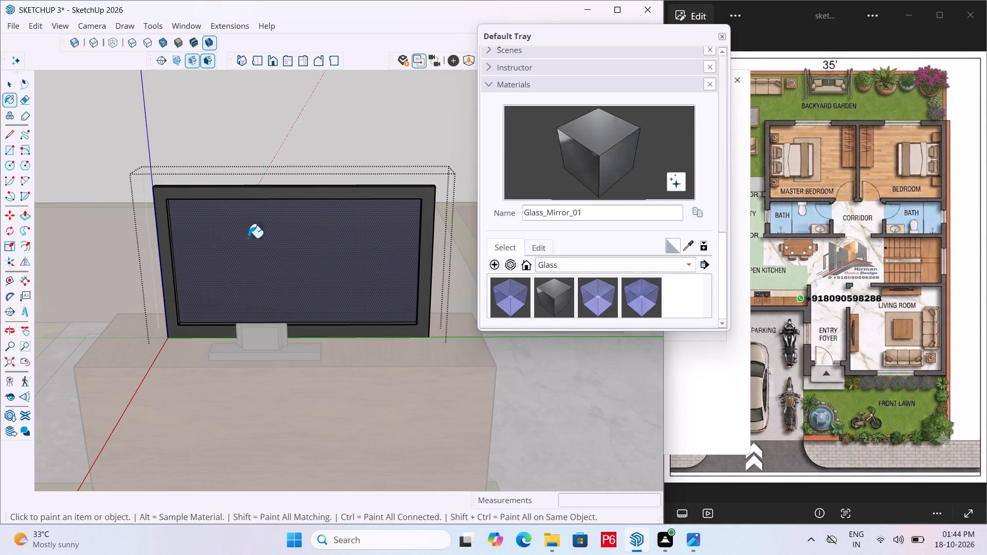
{"action": "middle_click_drag", "start_coordinate": [170, 264], "coordinate": [334, 288]}
{"action": "key", "text": "space"}
{"action": "left_click", "coordinate": [554, 356]}
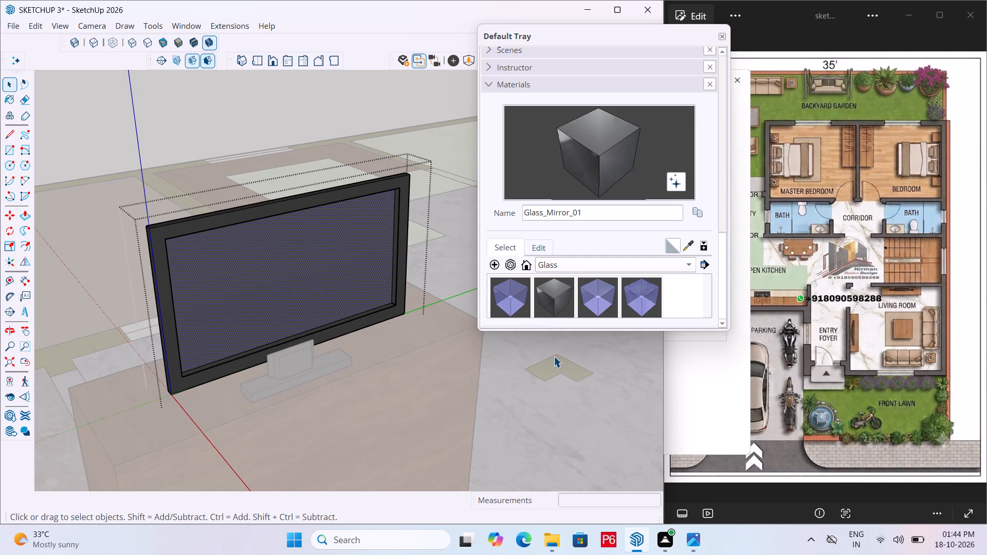
{"action": "scroll", "coordinate": [263, 222], "scroll_direction": "down", "scroll_amount": 2}
Move the TV panel group back over the cabinet so it sits against the stand's upright.
{"action": "left_click", "coordinate": [363, 299]}
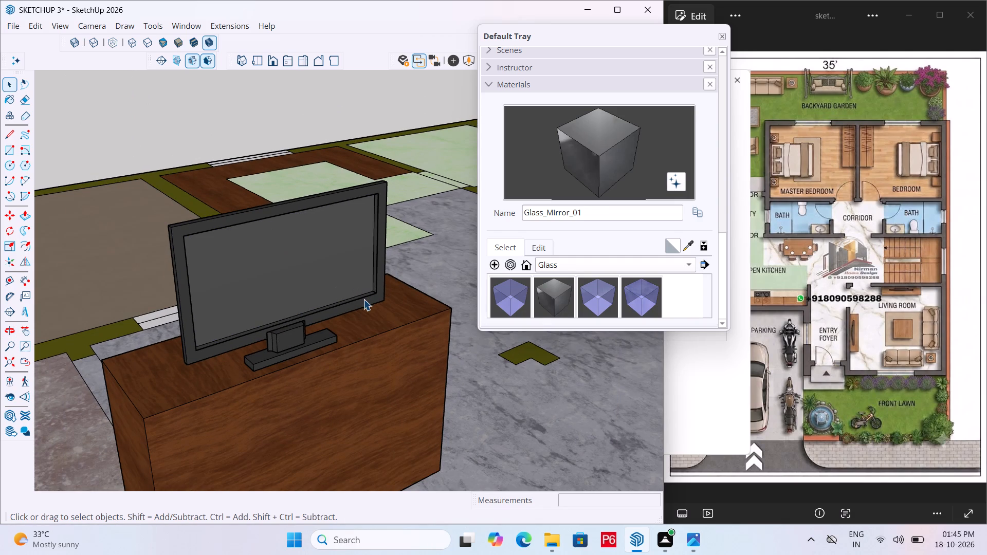
{"action": "middle_click_drag", "start_coordinate": [280, 337], "coordinate": [432, 348]}
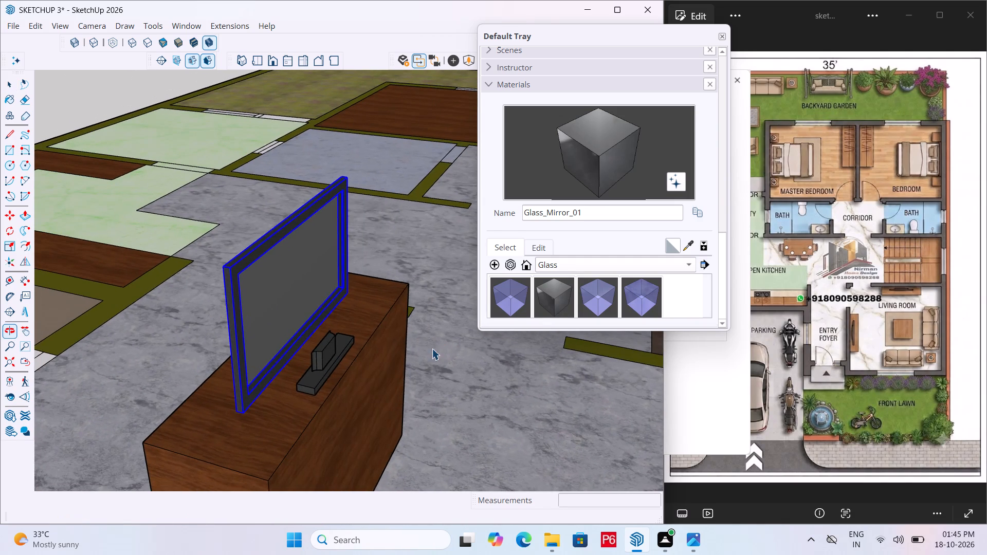
{"action": "key", "text": "m"}
{"action": "scroll", "coordinate": [310, 354], "scroll_direction": "up", "scroll_amount": 10}
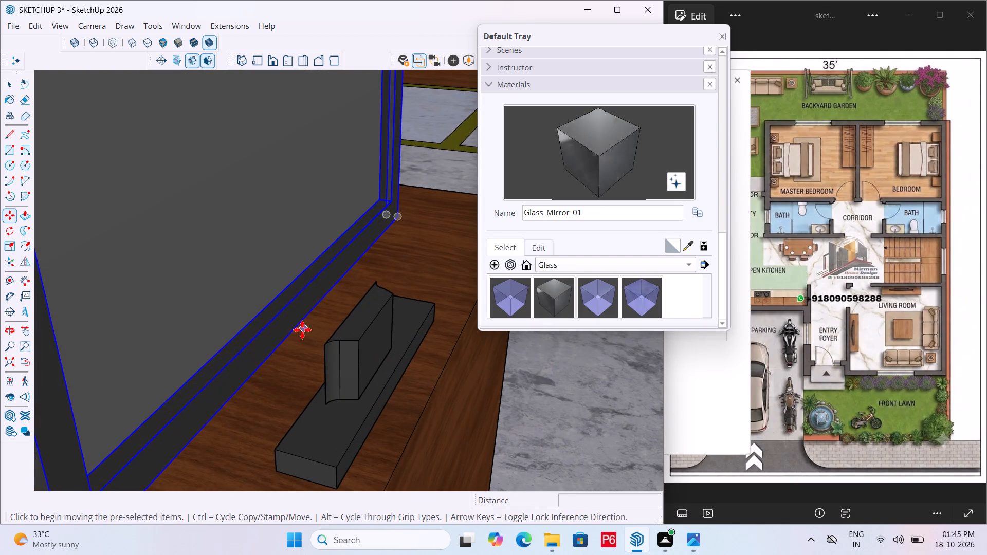
{"action": "left_click", "coordinate": [298, 327]}
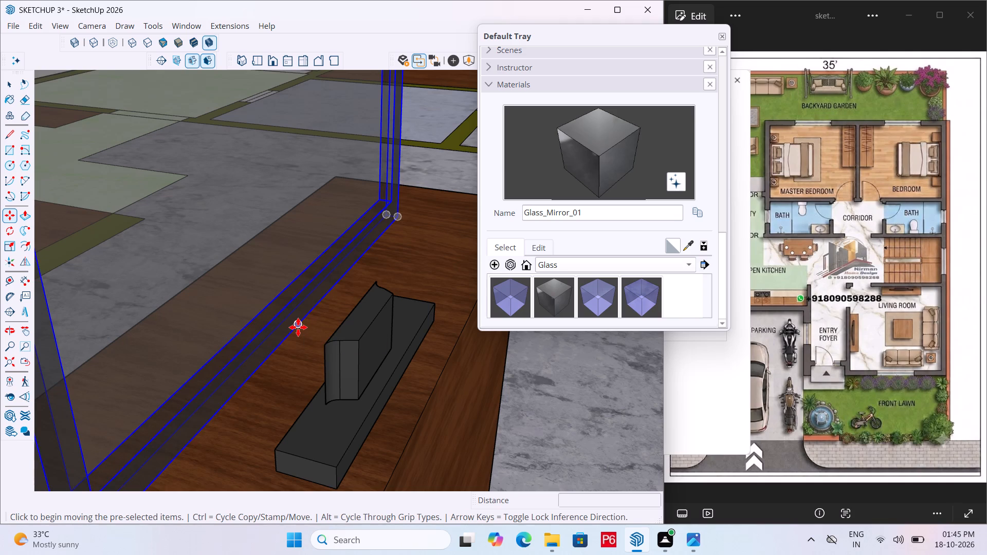
{"action": "left_click", "coordinate": [374, 321]}
{"action": "scroll", "coordinate": [222, 266], "scroll_direction": "down", "scroll_amount": 7}
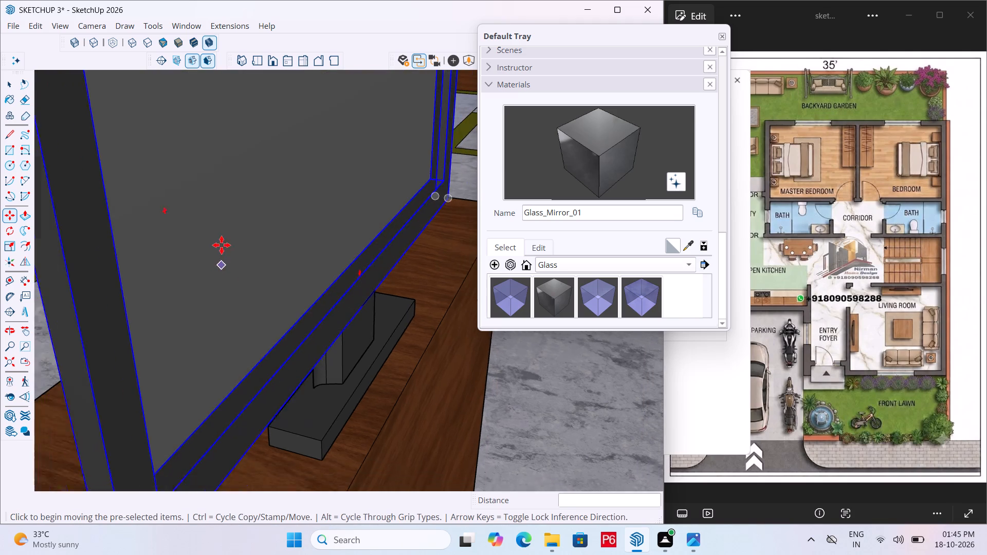
{"action": "scroll", "coordinate": [265, 216], "scroll_direction": "down", "scroll_amount": 7}
{"action": "scroll", "coordinate": [351, 251], "scroll_direction": "down", "scroll_amount": 7}
{"action": "middle_click_drag", "start_coordinate": [350, 267], "coordinate": [98, 234]}
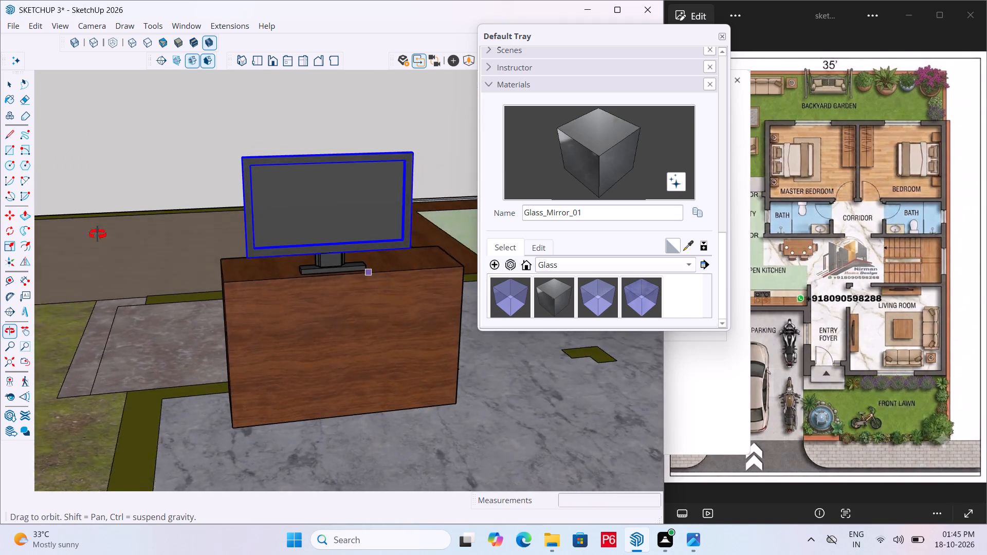
{"action": "middle_click_drag", "start_coordinate": [98, 234], "coordinate": [190, 225]}
{"action": "scroll", "coordinate": [287, 265], "scroll_direction": "down", "scroll_amount": 13}
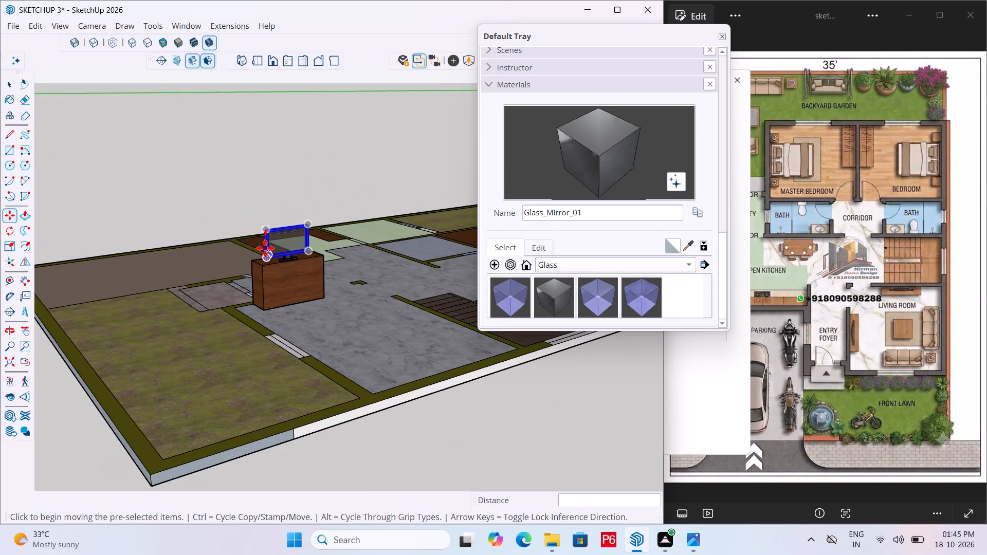
Save the model.
{"action": "key", "text": "ctrl+s"}
{"action": "key", "text": "ctrl+s"}
{"action": "key", "text": "ctrl+s"}
{"action": "key", "text": "ctrl+s"}
{"action": "key", "text": "ctrl+s"}
Review the overall floor layout and the placement of the TV and cabinet in the living room, with nothing selected.
{"action": "middle_click_drag", "start_coordinate": [285, 265], "coordinate": [331, 361], "text": "ctrl"}
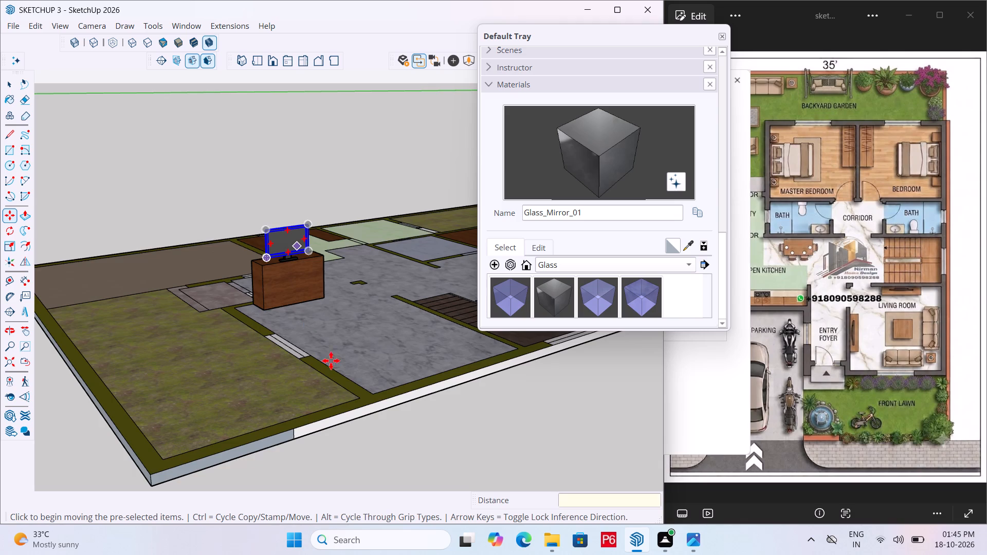
{"action": "middle_click_drag", "start_coordinate": [331, 361], "coordinate": [343, 372], "text": "ctrl"}
{"action": "middle_click_drag", "start_coordinate": [227, 295], "coordinate": [206, 316]}
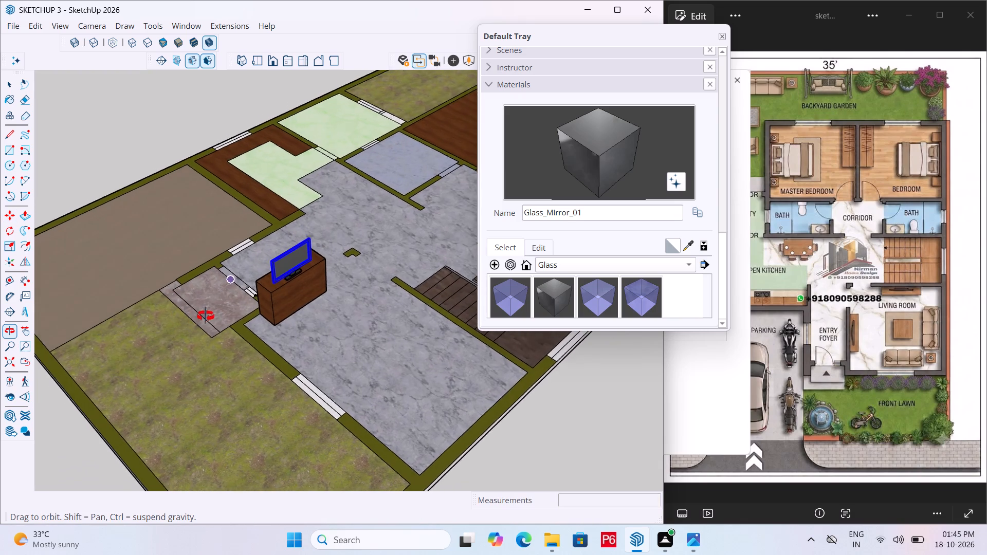
{"action": "middle_click_drag", "start_coordinate": [206, 316], "coordinate": [217, 317]}
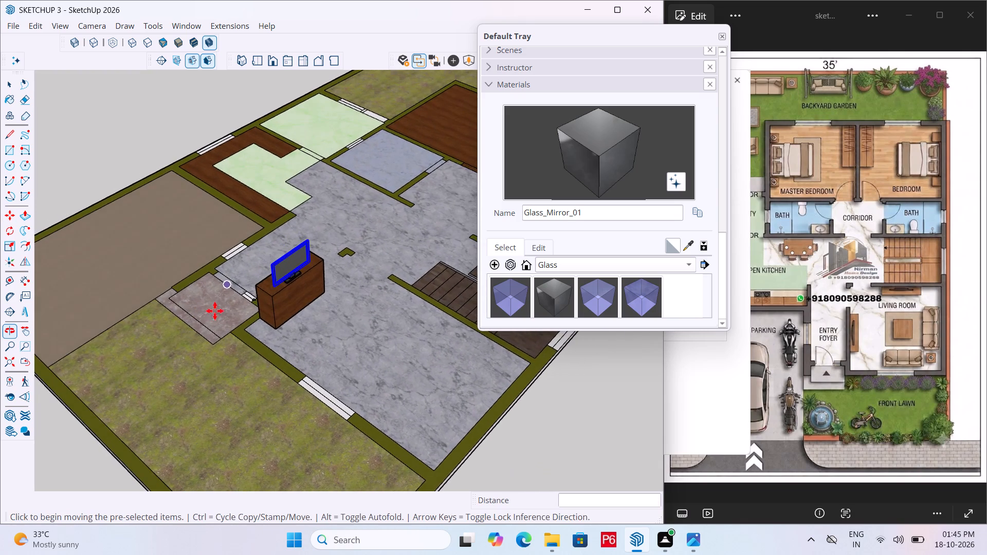
{"action": "scroll", "coordinate": [159, 233], "scroll_direction": "down", "scroll_amount": 5}
{"action": "middle_click_drag", "start_coordinate": [293, 349], "coordinate": [306, 383]}
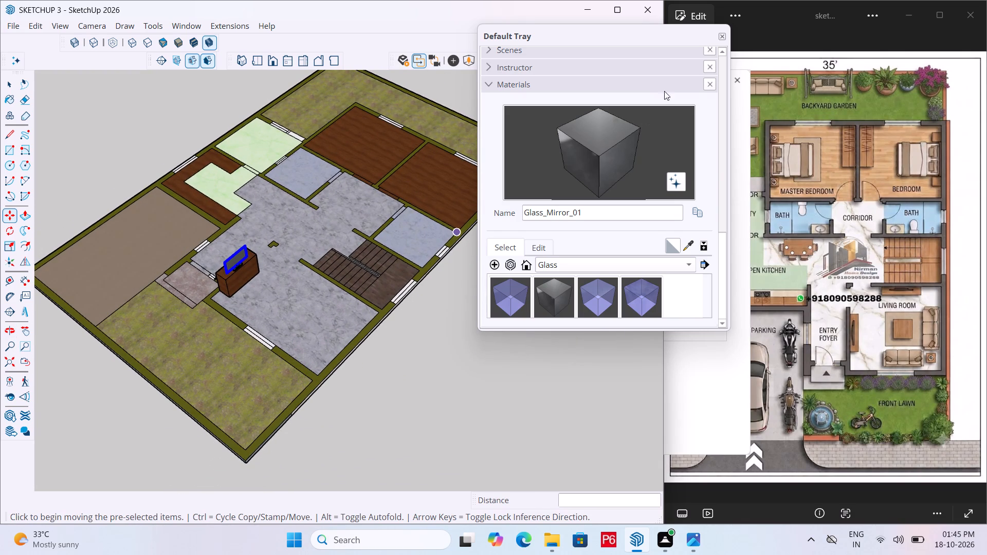
{"action": "left_click", "coordinate": [722, 38]}
{"action": "scroll", "coordinate": [299, 279], "scroll_direction": "up", "scroll_amount": 6}
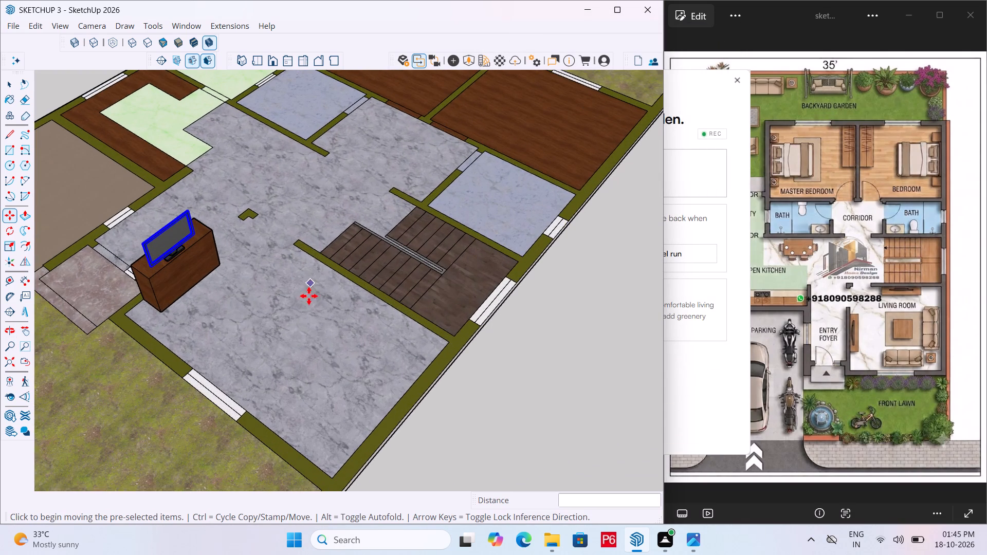
{"action": "scroll", "coordinate": [477, 212], "scroll_direction": "down", "scroll_amount": 4}
{"action": "key", "text": "space"}
{"action": "left_click", "coordinate": [456, 330]}
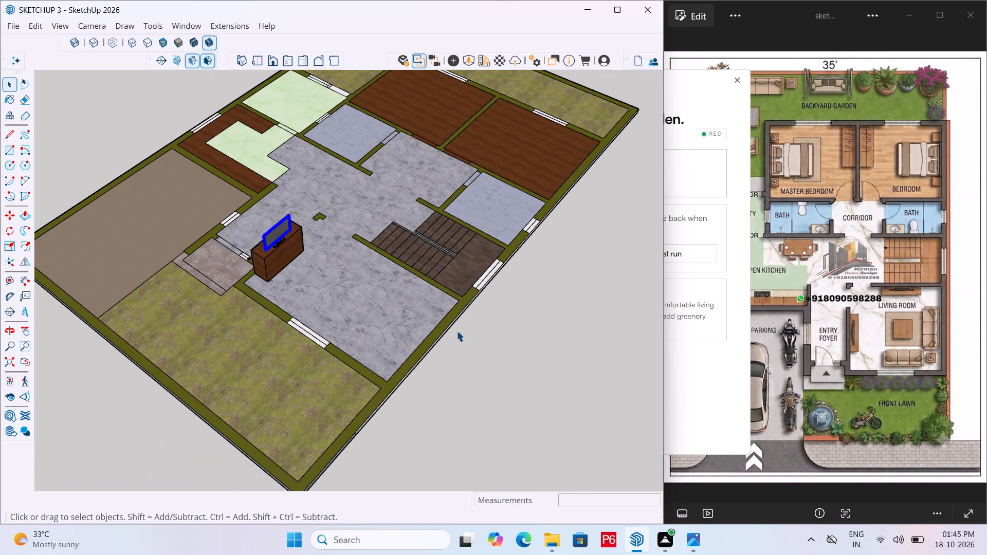
{"action": "scroll", "coordinate": [346, 263], "scroll_direction": "up", "scroll_amount": 10}
{"action": "scroll", "coordinate": [327, 232], "scroll_direction": "down", "scroll_amount": 2}
{"action": "scroll", "coordinate": [212, 223], "scroll_direction": "down", "scroll_amount": 6}
{"action": "middle_click_drag", "start_coordinate": [353, 356], "coordinate": [250, 276]}
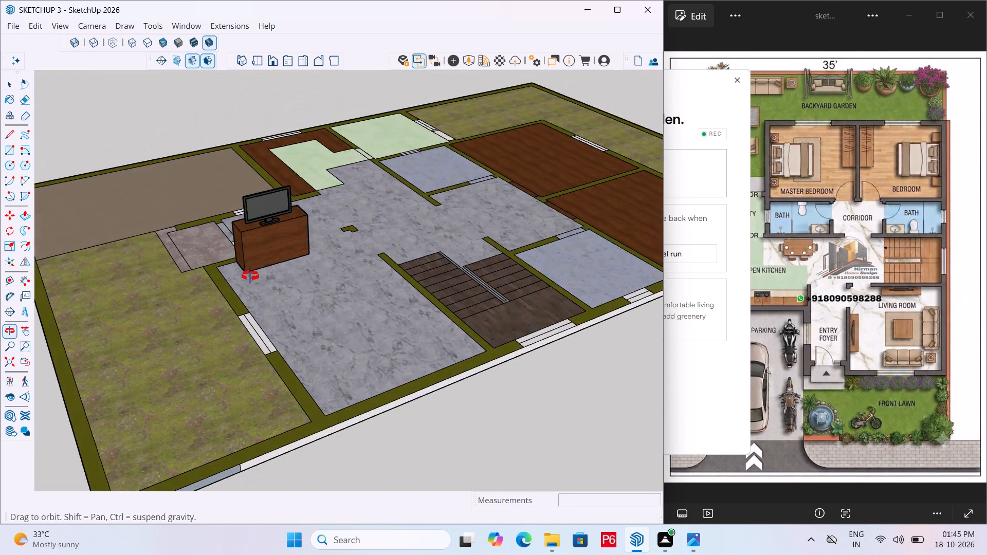
{"action": "middle_click_drag", "start_coordinate": [250, 276], "coordinate": [305, 239]}
Inside the TV cabinet group, divide the front face with a full-width line about 4' 7 1/4" long near the top and a central vertical line below it.
{"action": "scroll", "coordinate": [241, 251], "scroll_direction": "up", "scroll_amount": 10}
{"action": "left_click", "coordinate": [273, 252]}
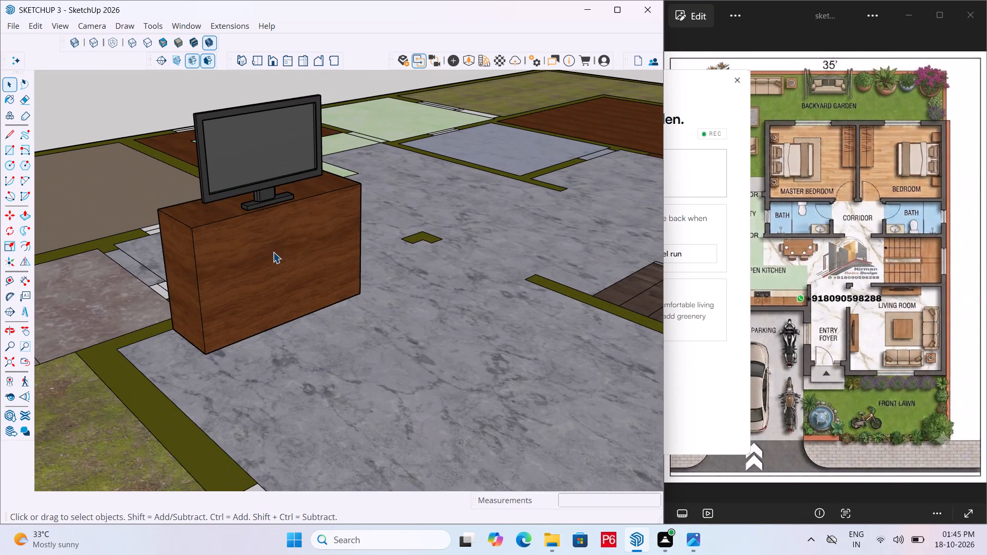
{"action": "double_click", "coordinate": [270, 246]}
{"action": "left_click", "coordinate": [258, 240]}
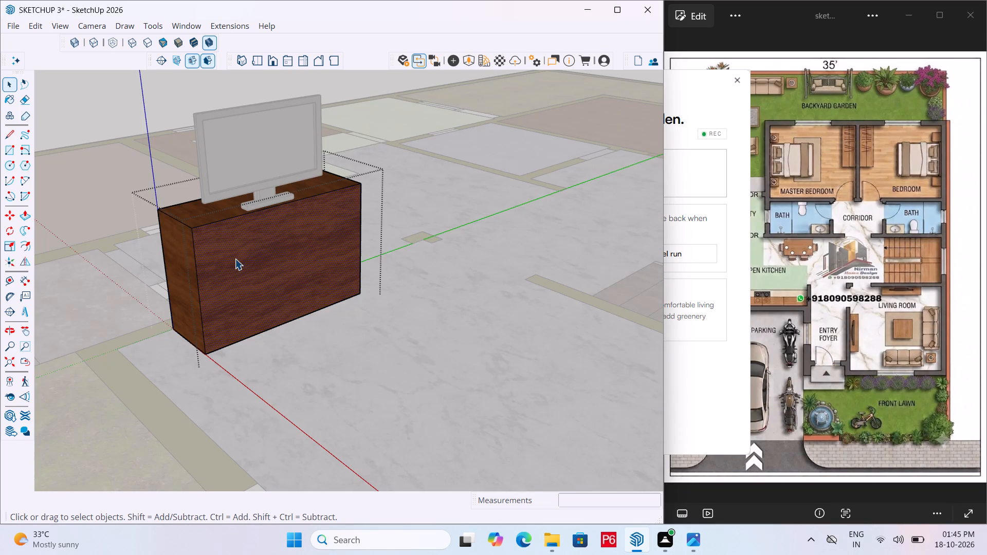
{"action": "key", "text": "l"}
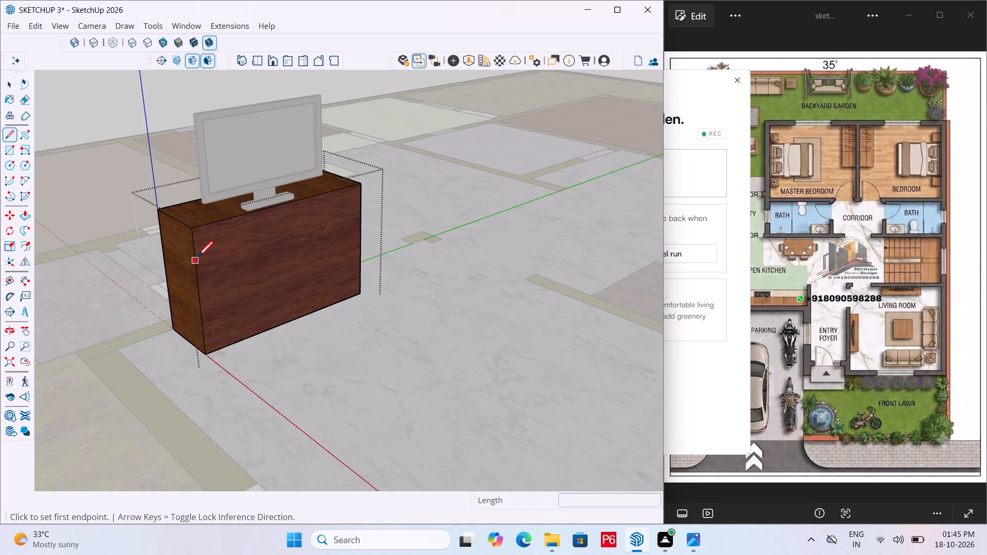
{"action": "left_click_drag", "start_coordinate": [197, 258], "coordinate": [208, 255]}
{"action": "left_click", "coordinate": [361, 207]}
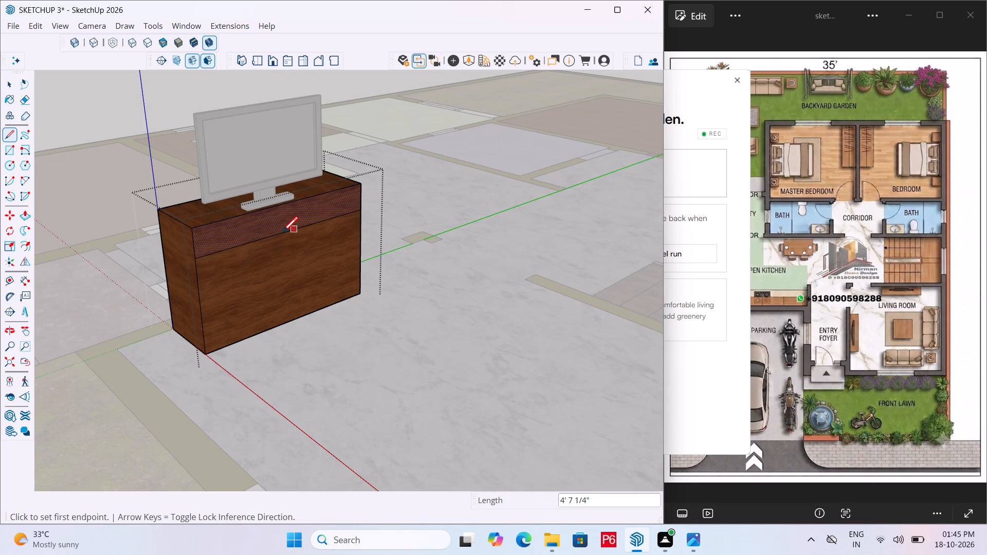
{"action": "left_click", "coordinate": [282, 234]}
{"action": "left_click", "coordinate": [294, 316]}
{"action": "key", "text": "space"}
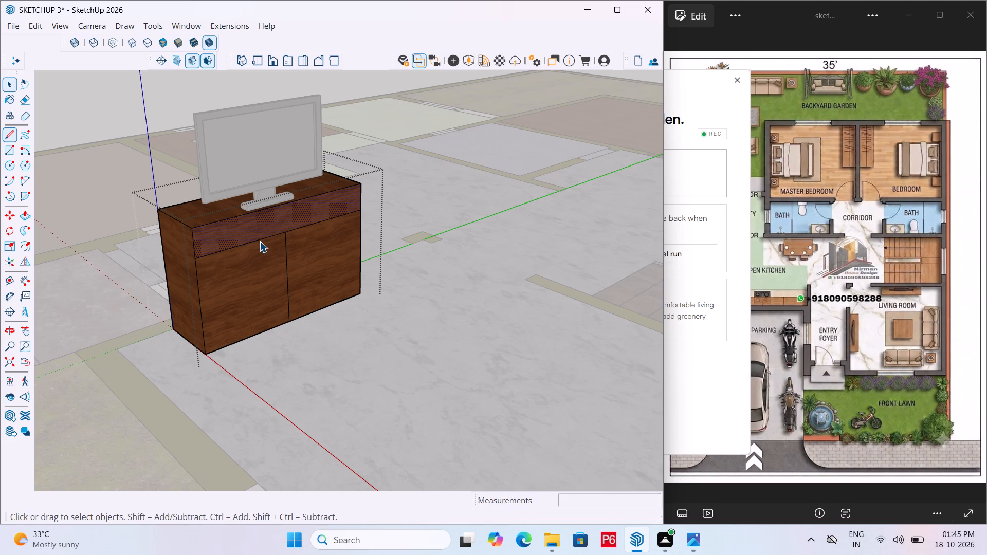
{"action": "scroll", "coordinate": [277, 221], "scroll_direction": "down", "scroll_amount": 3}
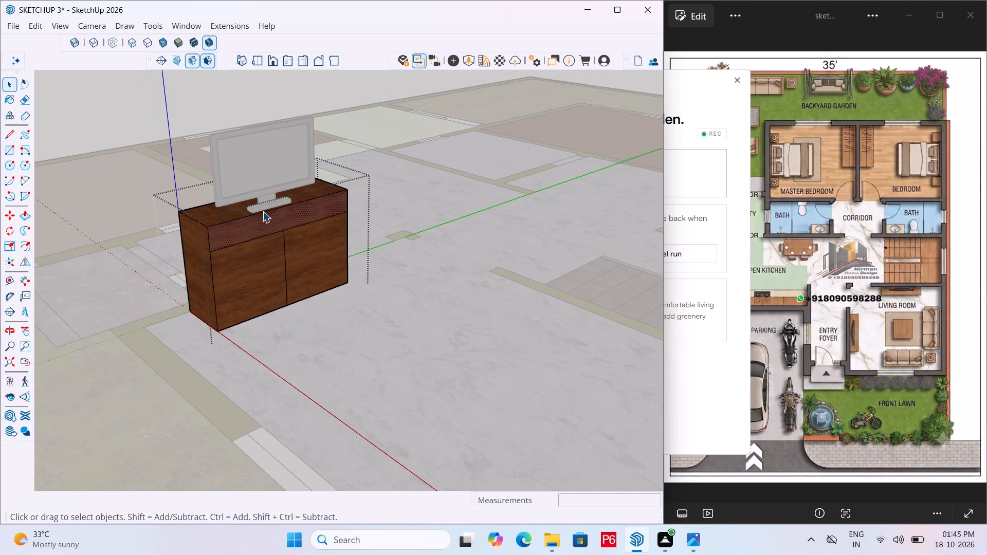
{"action": "left_click", "coordinate": [140, 125]}
Draw an upright handle rectangle about 6 3/16" by 1 1/2" on the cabinet's left door beside the centre line, and group it.
{"action": "scroll", "coordinate": [297, 248], "scroll_direction": "up", "scroll_amount": 5}
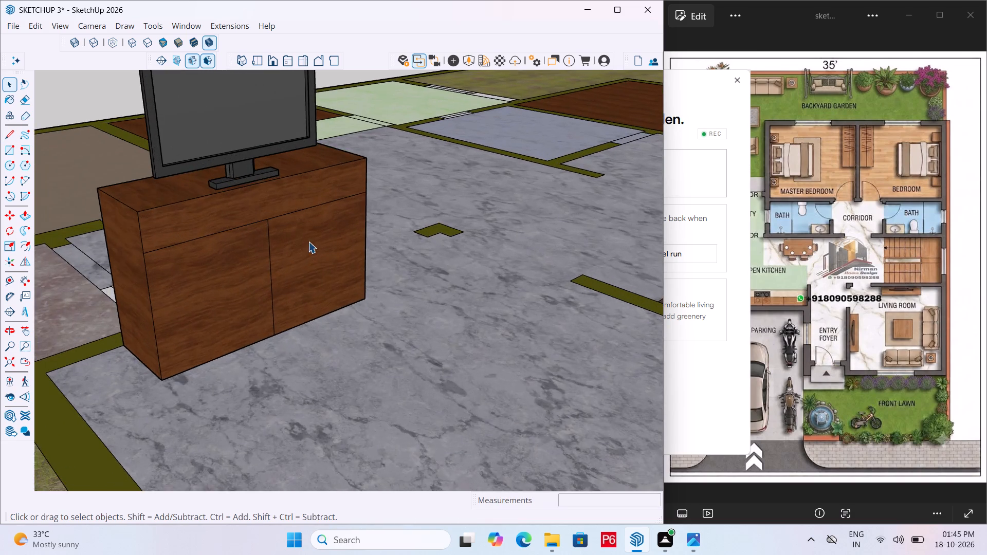
{"action": "scroll", "coordinate": [283, 246], "scroll_direction": "up", "scroll_amount": 5}
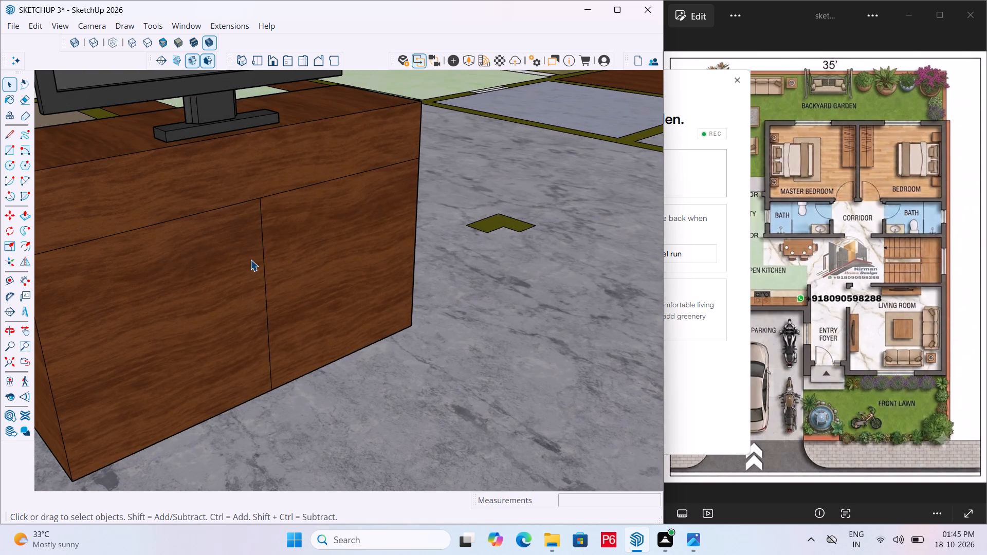
{"action": "key", "text": "r"}
{"action": "left_click", "coordinate": [242, 242]}
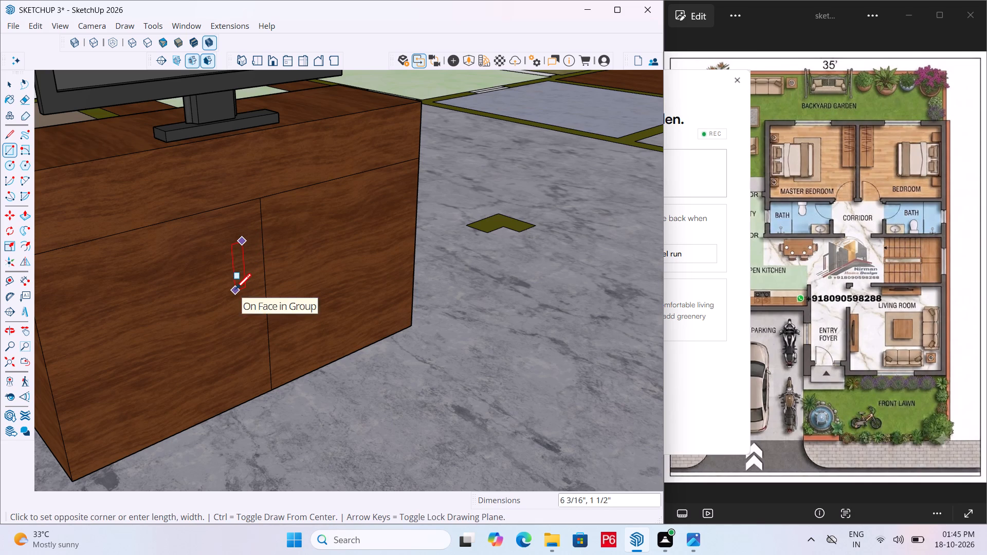
{"action": "left_click", "coordinate": [235, 291]}
{"action": "key", "text": "space"}
{"action": "double_click", "coordinate": [238, 263]}
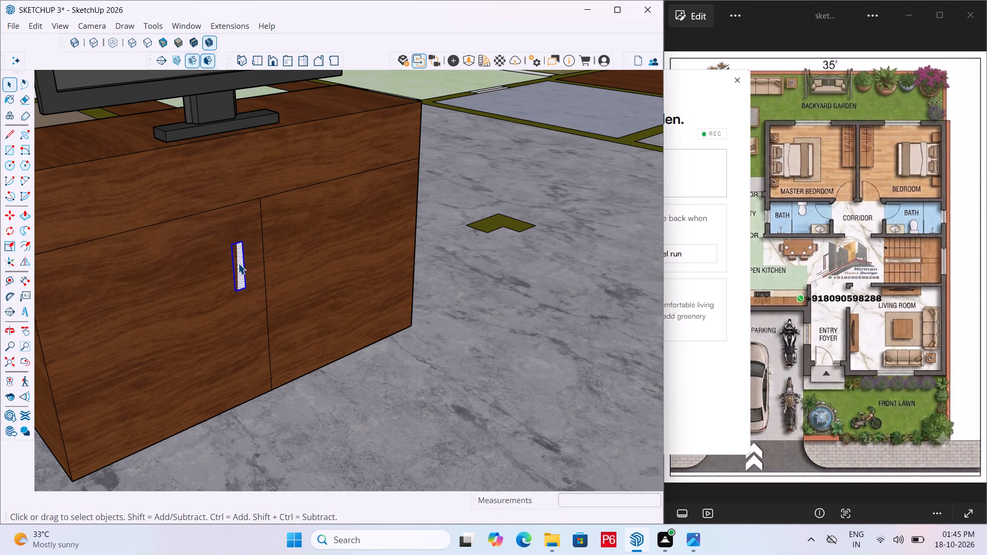
{"action": "right_click", "coordinate": [238, 263]}
{"action": "left_click", "coordinate": [296, 388]}
{"action": "key", "text": "space"}
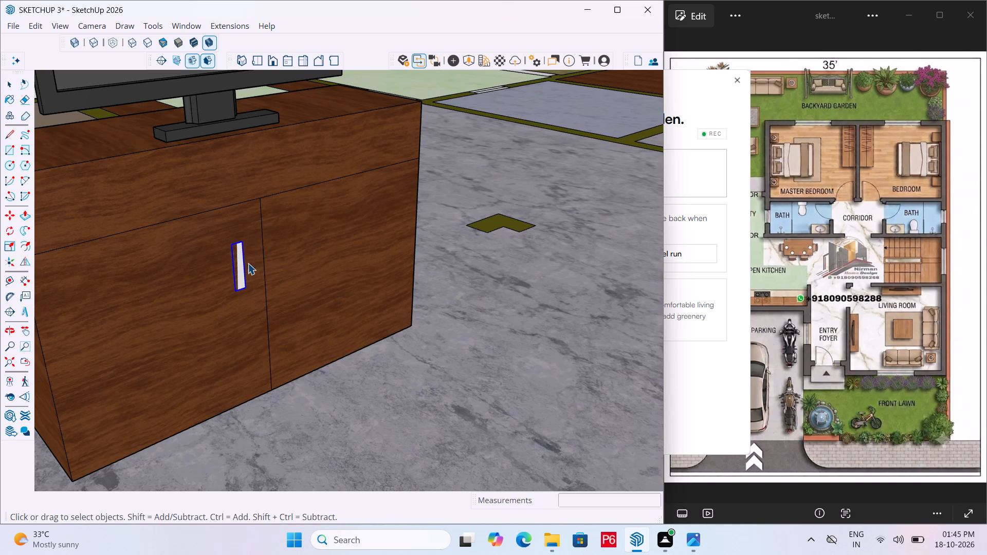
Inside the cabinet group, trace the same handle outline as a rectangle about 6 1/4" by 1 1/2" on the left door and group it.
{"action": "left_click", "coordinate": [294, 254]}
{"action": "double_click", "coordinate": [294, 254]}
{"action": "left_click", "coordinate": [235, 264]}
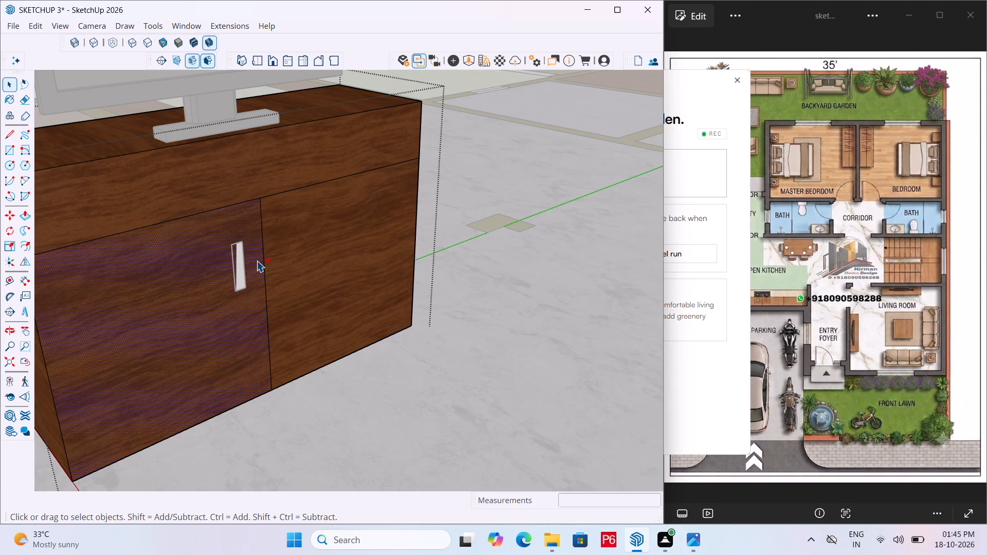
{"action": "key", "text": "r"}
{"action": "left_click", "coordinate": [239, 244]}
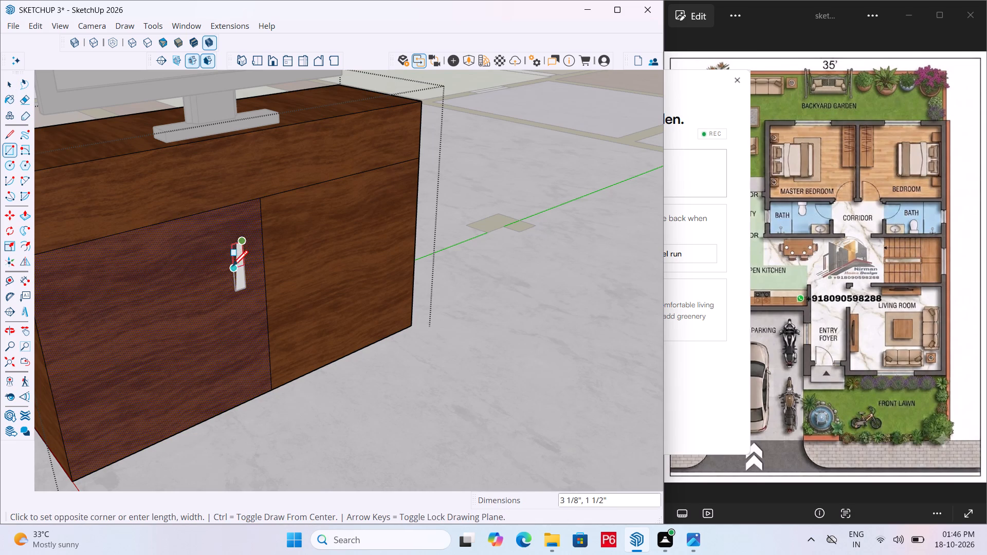
{"action": "left_click", "coordinate": [235, 291]}
{"action": "key", "text": "Escape"}
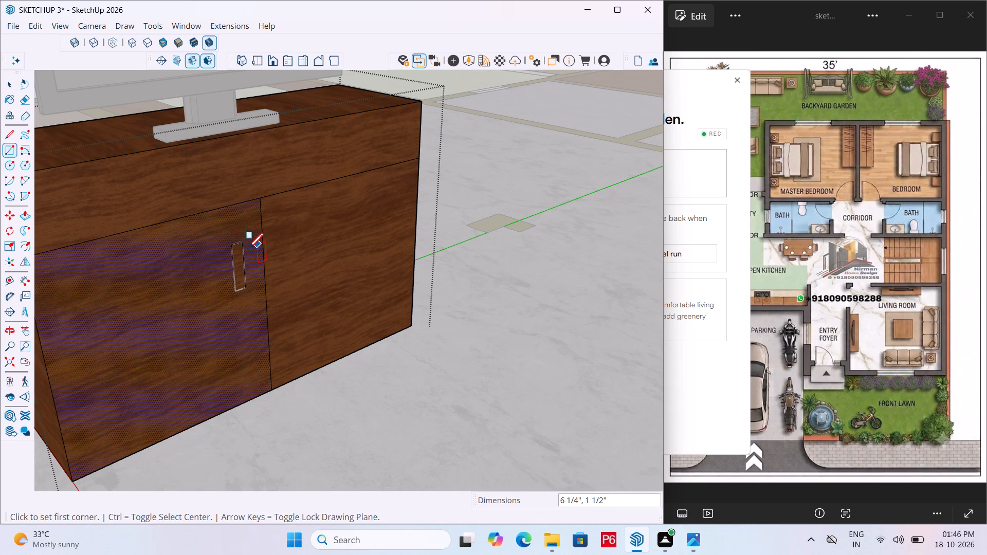
{"action": "key", "text": "space"}
{"action": "double_click", "coordinate": [235, 266]}
{"action": "right_click", "coordinate": [238, 263]}
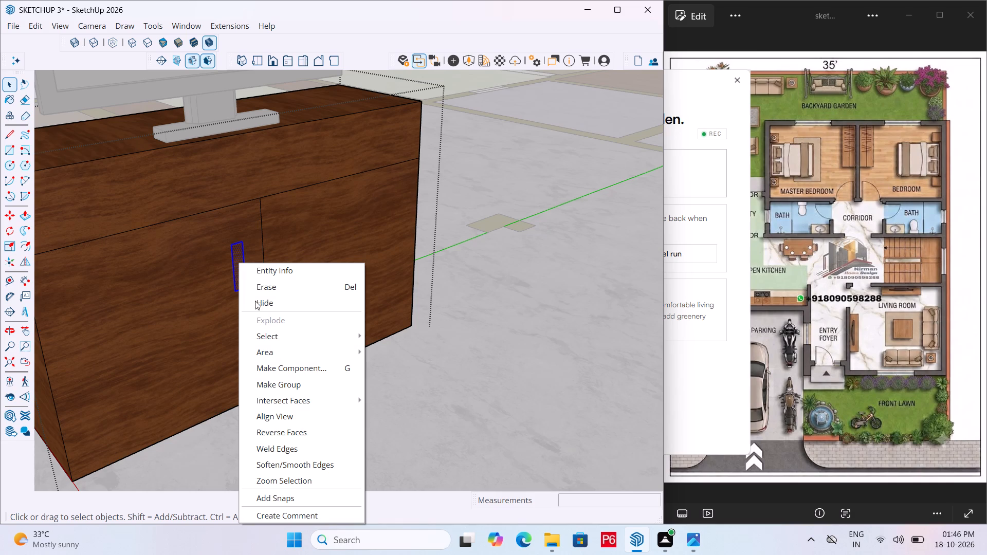
{"action": "left_click", "coordinate": [305, 386]}
{"action": "key", "text": "space"}
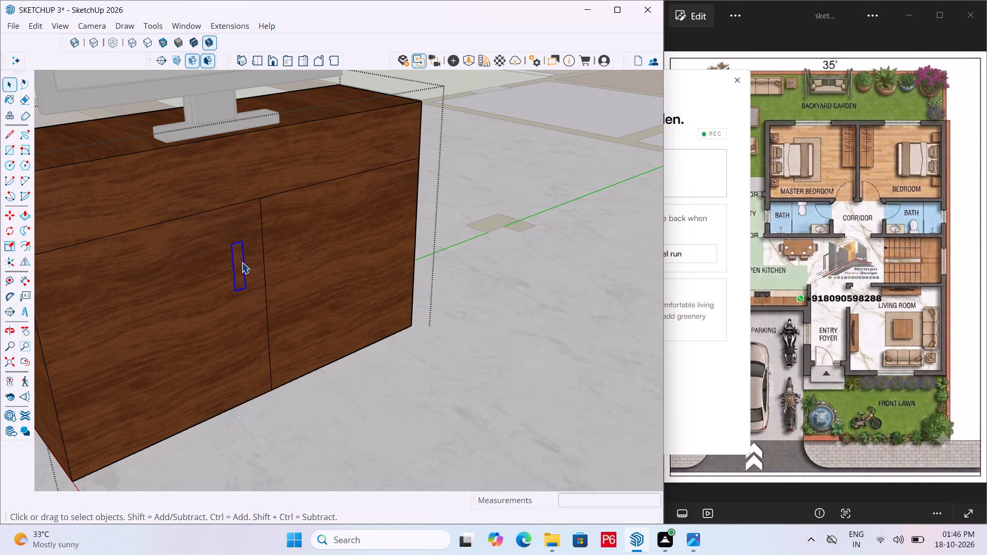
Open the door handle group and paint its face with Metal_32_1K from the Metal materials.
{"action": "double_click", "coordinate": [237, 266]}
{"action": "left_click", "coordinate": [239, 263]}
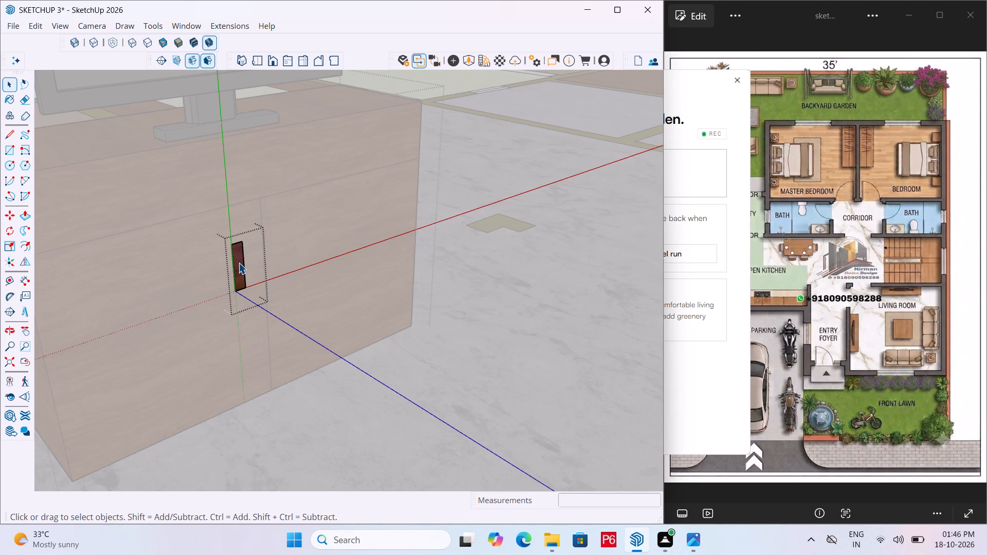
{"action": "key", "text": "b"}
{"action": "left_click", "coordinate": [589, 271]}
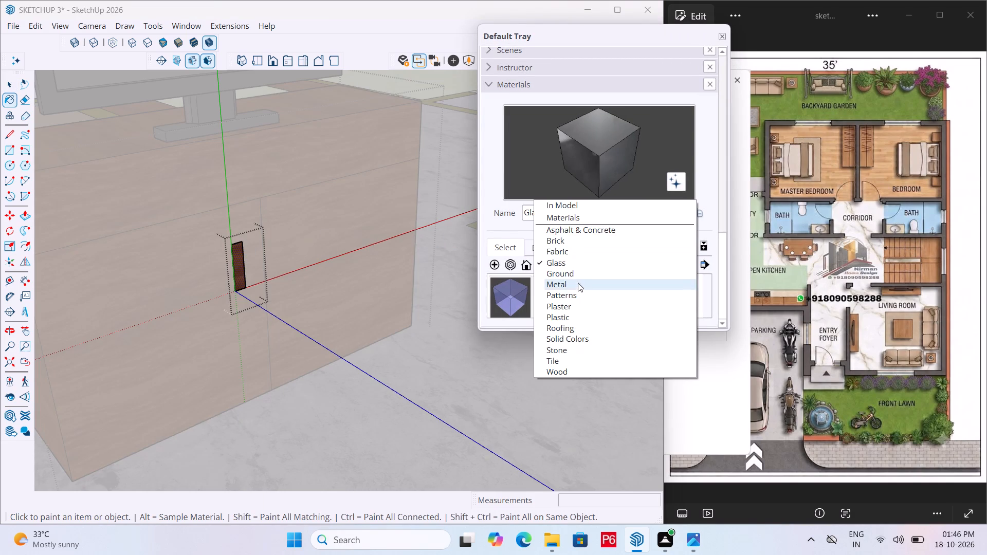
{"action": "left_click", "coordinate": [580, 285]}
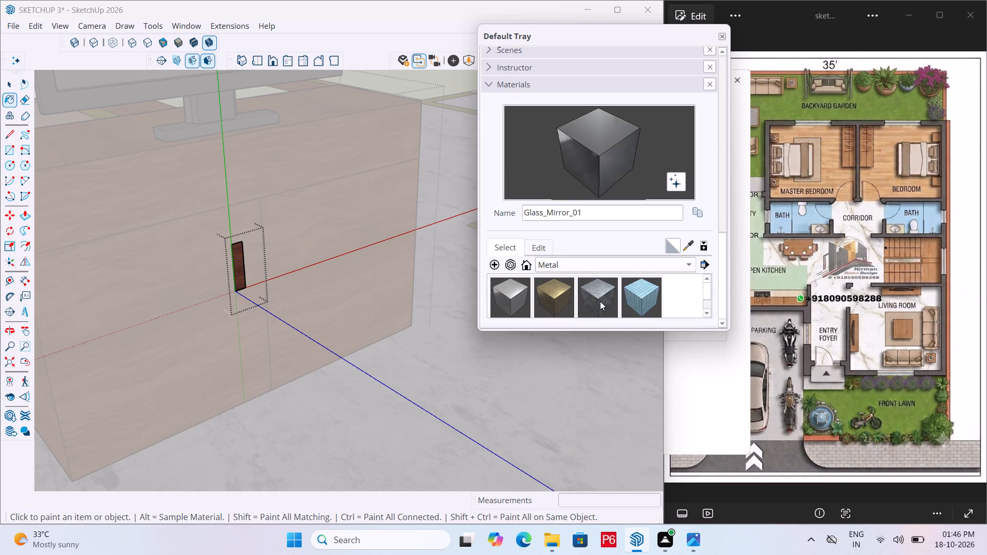
{"action": "left_click", "coordinate": [595, 300]}
{"action": "left_click", "coordinate": [244, 263]}
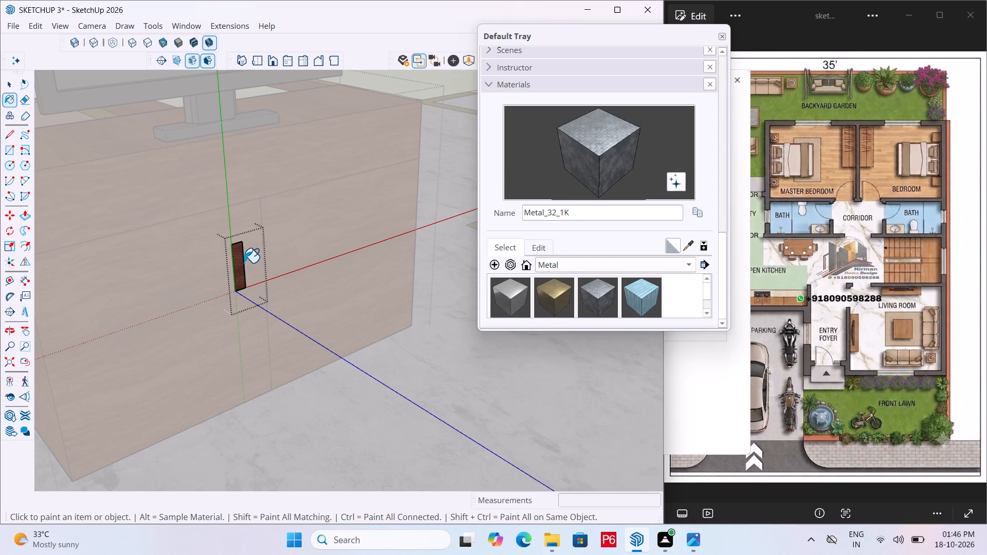
{"action": "left_click", "coordinate": [238, 258]}
{"action": "scroll", "coordinate": [237, 253], "scroll_direction": "up", "scroll_amount": 11}
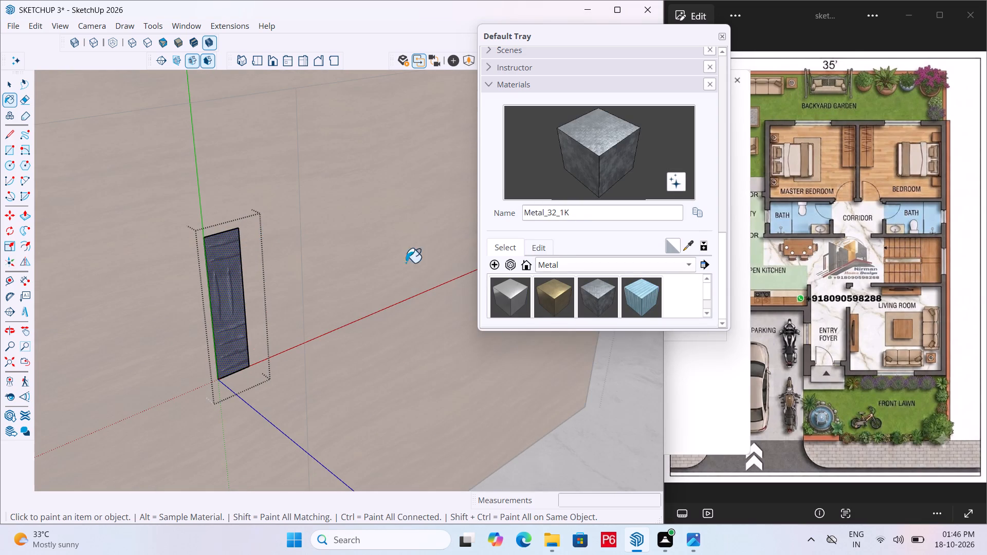
Repaint the left door handle's face with Metal_06_1K from the Metal materials and close the open groups.
{"action": "scroll", "coordinate": [545, 300], "scroll_direction": "down", "scroll_amount": 3}
{"action": "scroll", "coordinate": [526, 298], "scroll_direction": "up", "scroll_amount": 3}
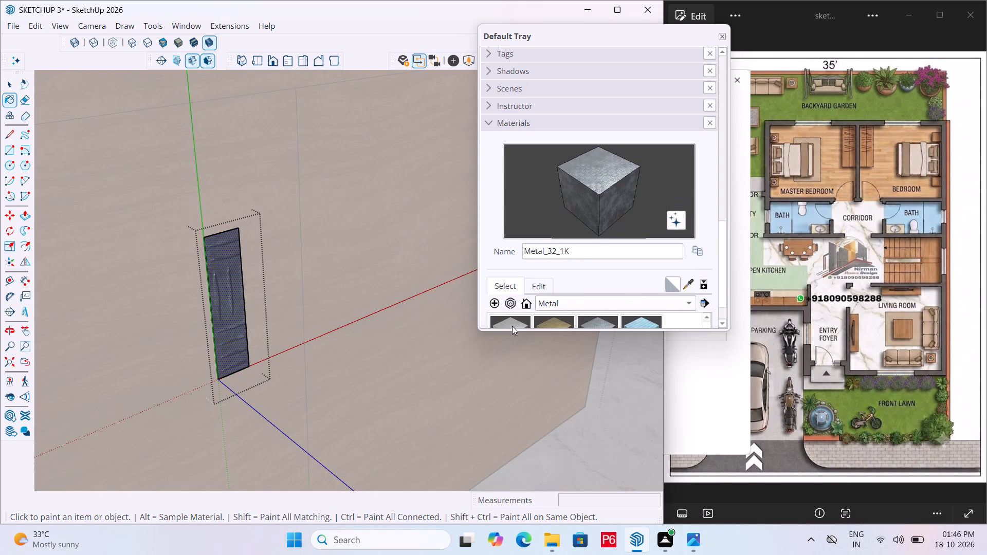
{"action": "left_click", "coordinate": [512, 324]}
{"action": "left_click", "coordinate": [244, 298]}
{"action": "left_click", "coordinate": [236, 293]}
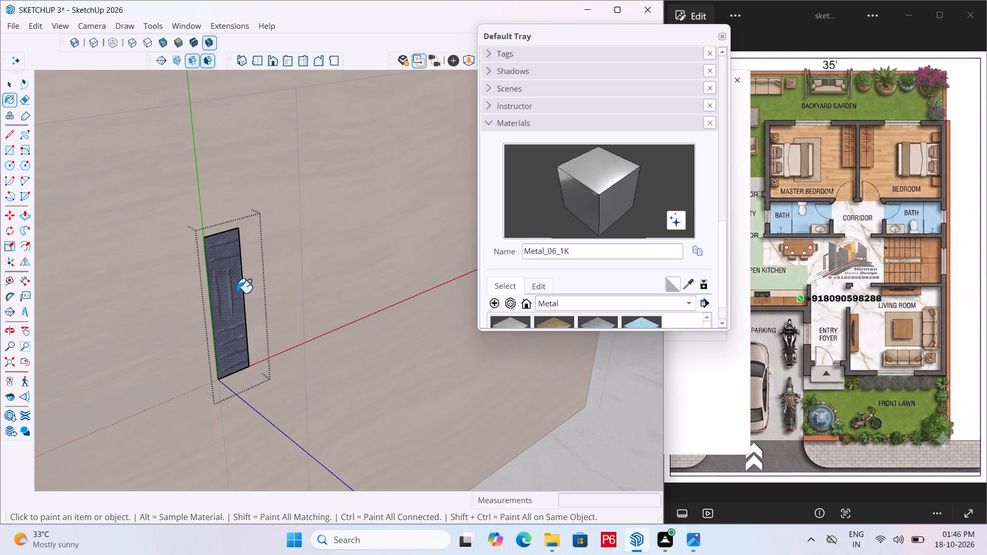
{"action": "scroll", "coordinate": [250, 229], "scroll_direction": "down", "scroll_amount": 18}
{"action": "scroll", "coordinate": [266, 223], "scroll_direction": "down", "scroll_amount": 4}
{"action": "key", "text": "space"}
{"action": "left_click", "coordinate": [114, 88]}
{"action": "left_click", "coordinate": [116, 89]}
{"action": "triple_click", "coordinate": [119, 90]}
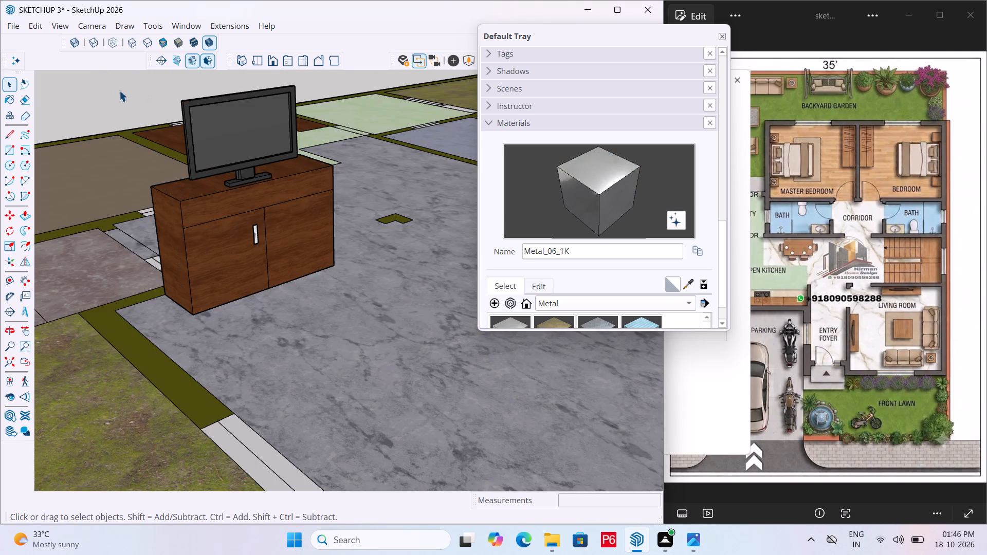
Delete the duplicate handle group that overlaps the painted handle on the left door, outside the TV cabinet group.
{"action": "scroll", "coordinate": [273, 219], "scroll_direction": "up", "scroll_amount": 10}
{"action": "left_click", "coordinate": [200, 240]}
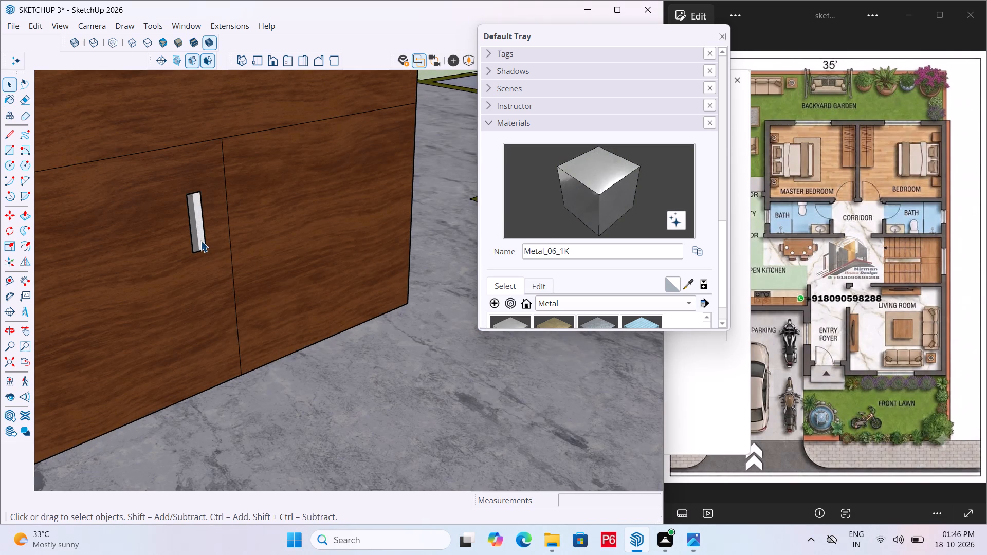
{"action": "left_click_drag", "start_coordinate": [205, 237], "coordinate": [205, 233]}
{"action": "left_click", "coordinate": [200, 218]}
{"action": "left_click", "coordinate": [196, 206]}
{"action": "left_click", "coordinate": [195, 201]}
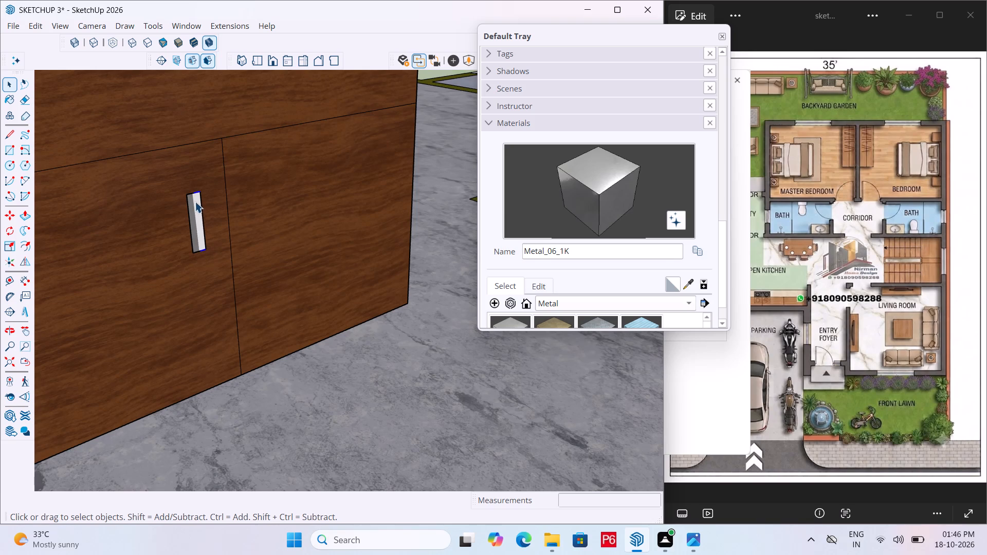
{"action": "left_click", "coordinate": [195, 200]}
{"action": "key", "text": "Delete"}
Open the TV cabinet group for editing.
{"action": "scroll", "coordinate": [196, 221], "scroll_direction": "up", "scroll_amount": 4}
{"action": "left_click", "coordinate": [196, 221]}
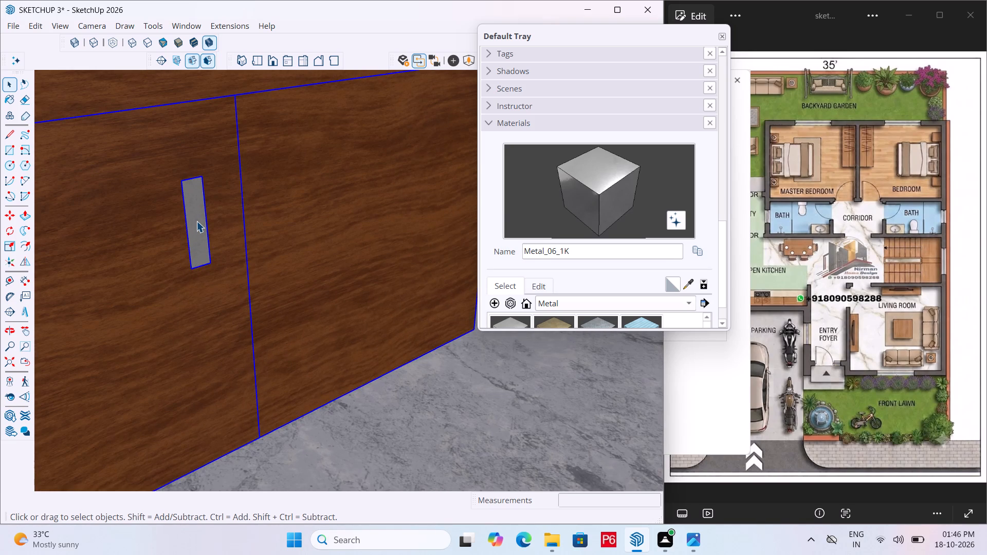
{"action": "left_click", "coordinate": [196, 221]}
{"action": "left_click", "coordinate": [195, 213]}
{"action": "double_click", "coordinate": [197, 213]}
{"action": "double_click", "coordinate": [204, 234]}
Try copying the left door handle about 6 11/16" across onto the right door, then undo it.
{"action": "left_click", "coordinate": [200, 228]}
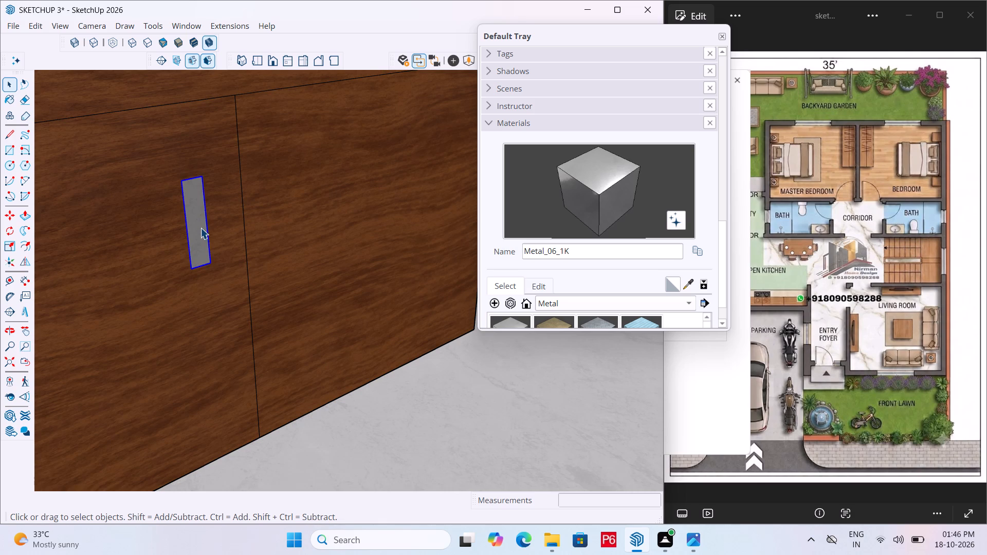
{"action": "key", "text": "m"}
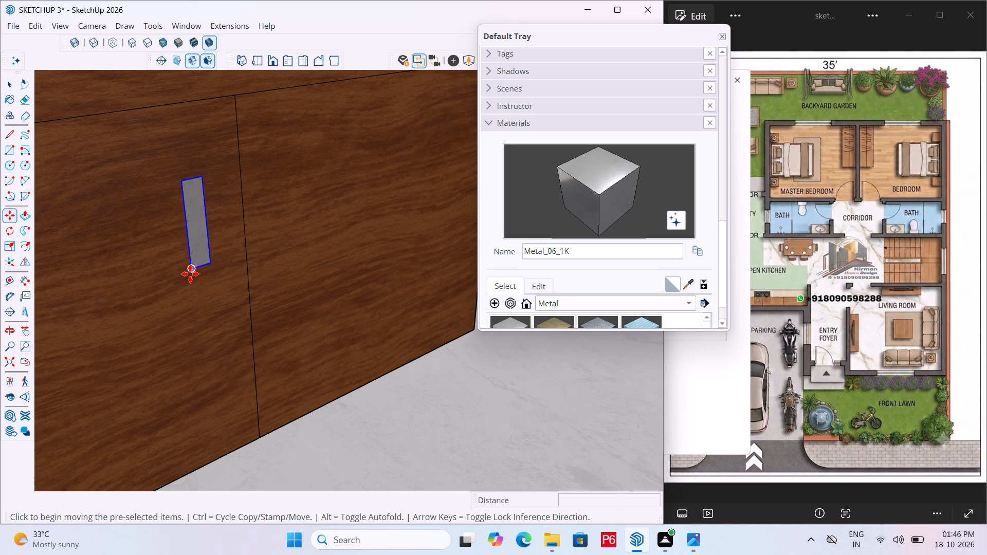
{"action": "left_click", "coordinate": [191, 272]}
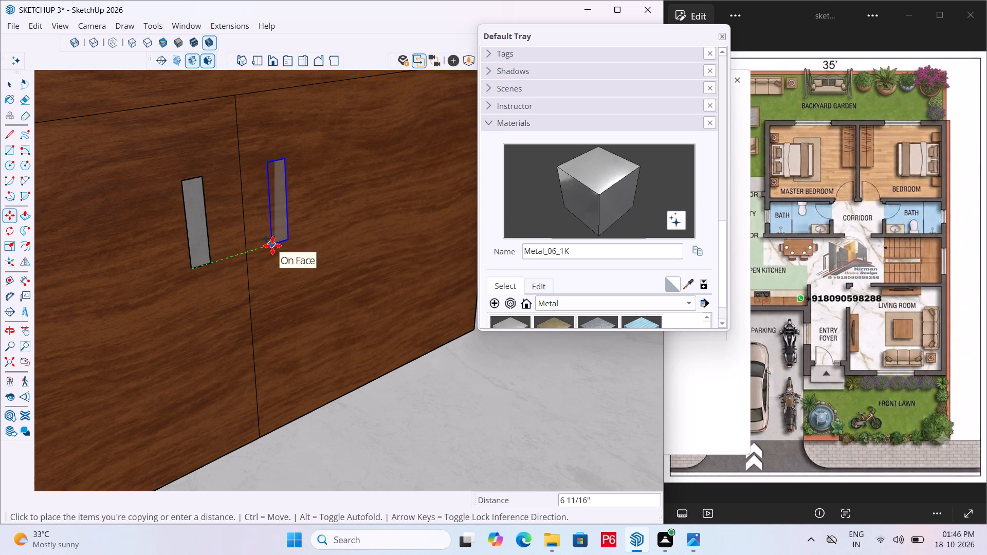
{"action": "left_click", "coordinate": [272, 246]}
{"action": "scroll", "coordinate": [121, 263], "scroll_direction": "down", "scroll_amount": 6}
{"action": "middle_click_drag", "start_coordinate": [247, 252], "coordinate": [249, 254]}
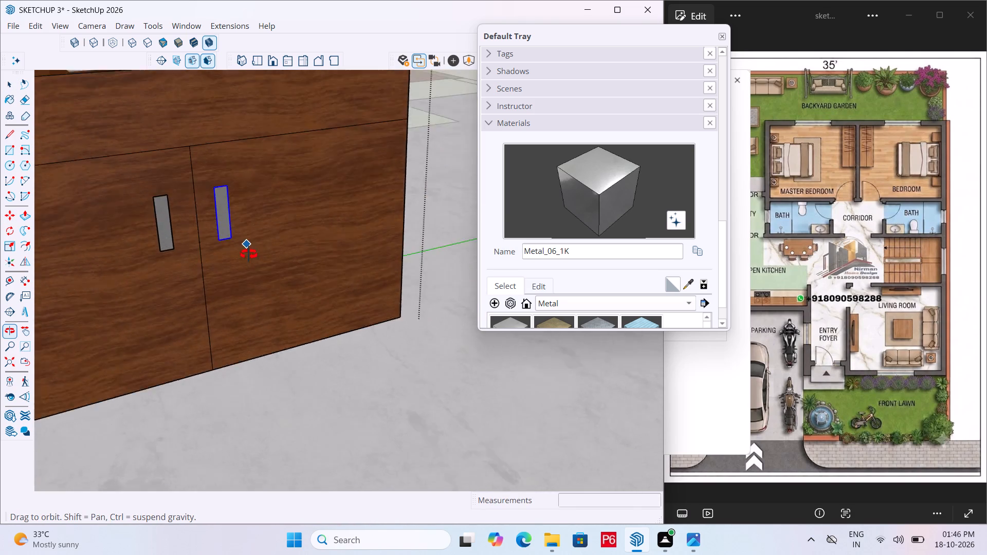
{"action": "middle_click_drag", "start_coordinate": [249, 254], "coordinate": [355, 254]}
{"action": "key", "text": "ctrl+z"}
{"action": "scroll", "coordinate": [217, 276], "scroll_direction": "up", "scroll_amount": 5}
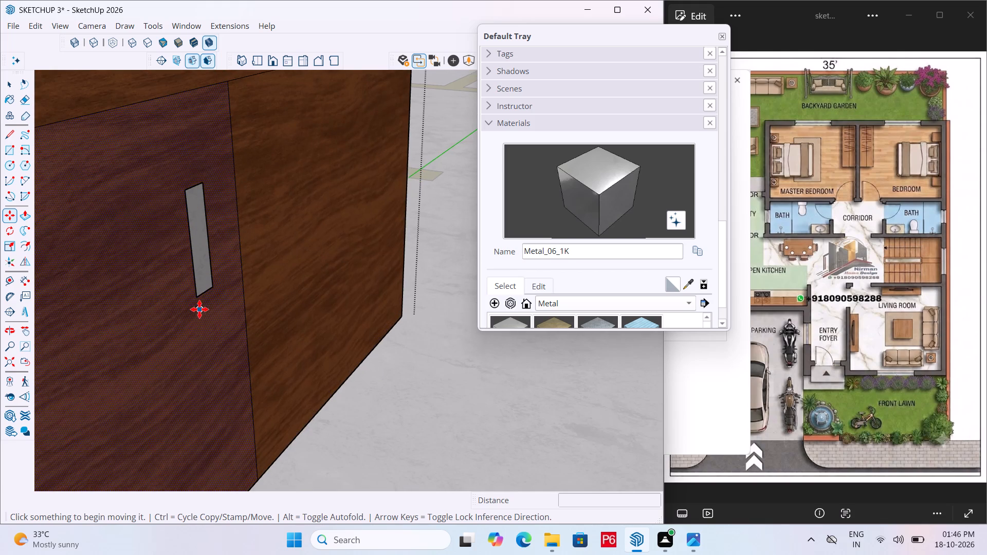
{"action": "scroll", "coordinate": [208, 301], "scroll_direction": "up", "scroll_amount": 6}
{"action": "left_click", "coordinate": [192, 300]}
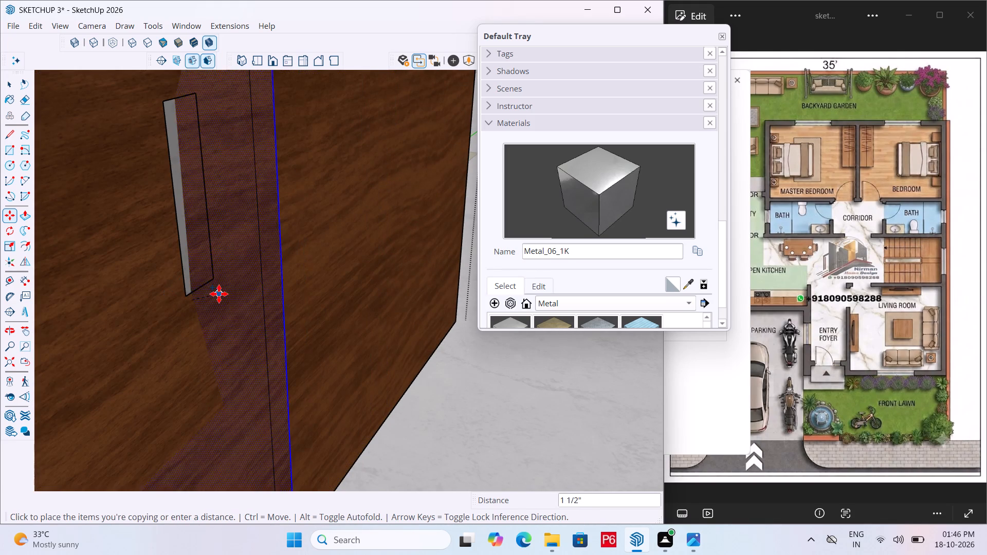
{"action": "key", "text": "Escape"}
Copy the left door handle about 6 9/16" across the centre line onto the right door.
{"action": "scroll", "coordinate": [229, 260], "scroll_direction": "down", "scroll_amount": 11}
{"action": "middle_click_drag", "start_coordinate": [194, 265], "coordinate": [126, 263]}
{"action": "key", "text": "space"}
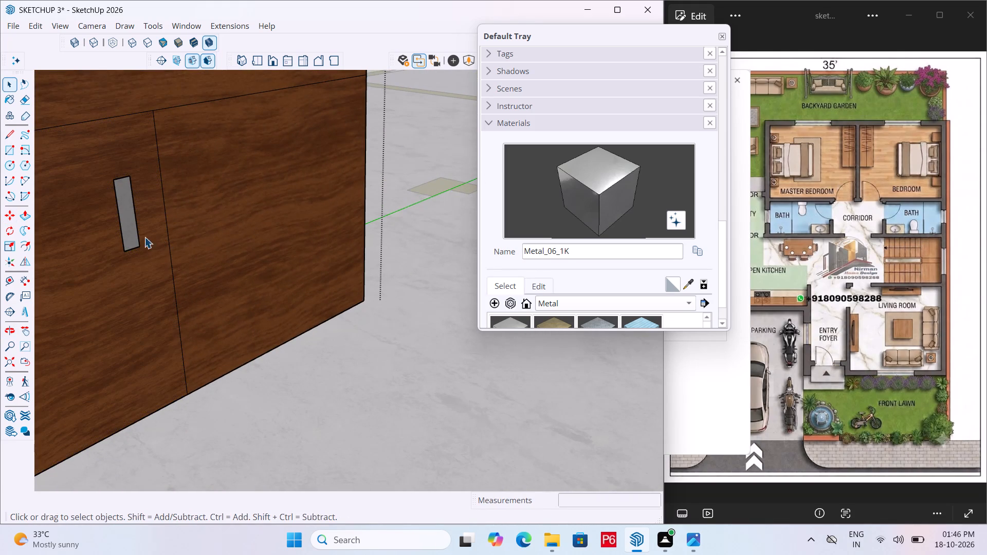
{"action": "left_click", "coordinate": [130, 236]}
{"action": "key", "text": "m"}
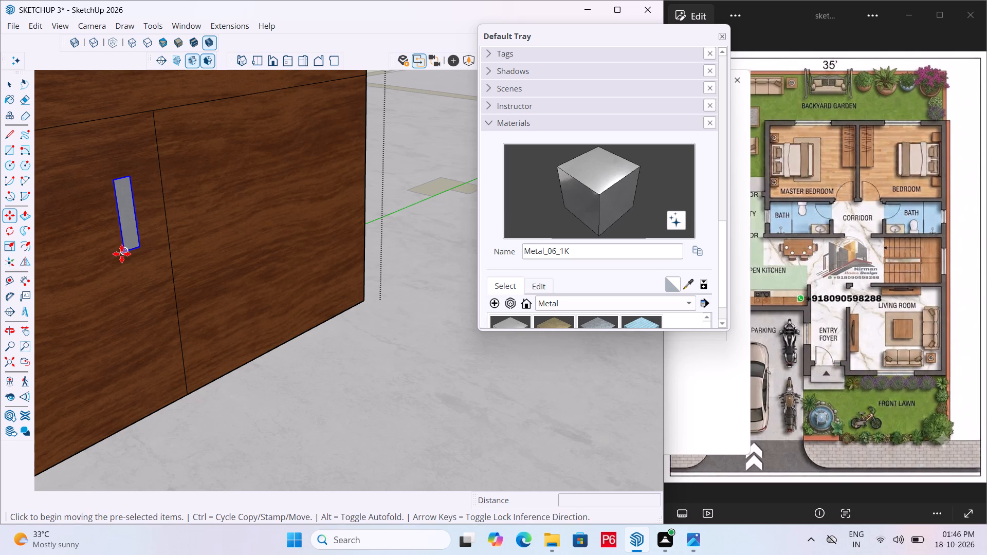
{"action": "left_click", "coordinate": [122, 254]}
{"action": "left_click", "coordinate": [188, 231]}
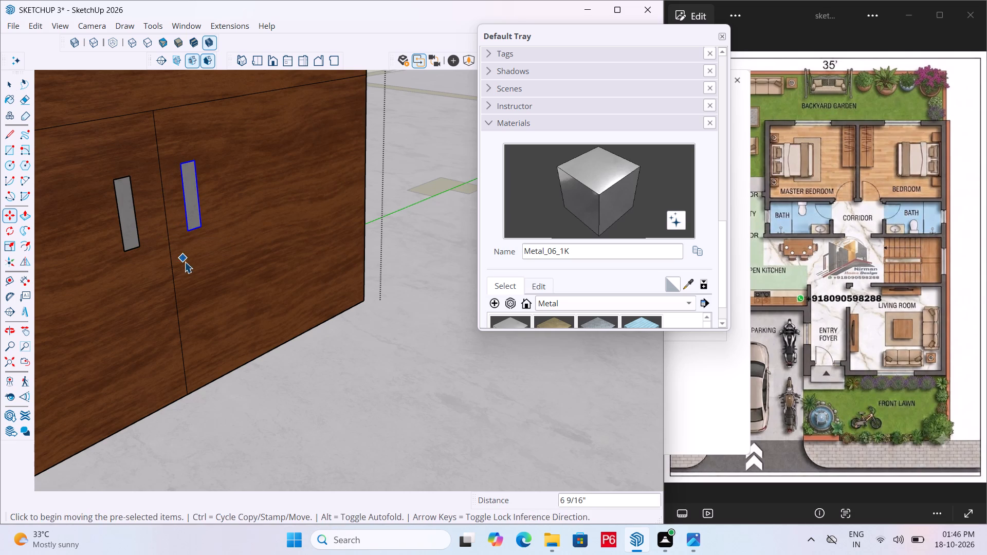
{"action": "key", "text": "space"}
{"action": "scroll", "coordinate": [333, 280], "scroll_direction": "down", "scroll_amount": 4}
{"action": "scroll", "coordinate": [214, 230], "scroll_direction": "up", "scroll_amount": 5}
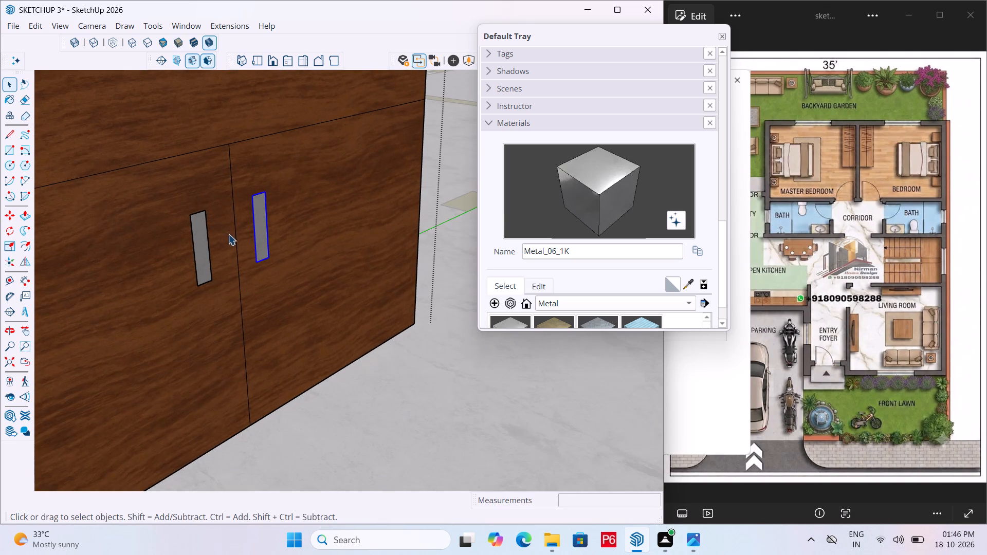
Open the left door's handle group and select its face.
{"action": "key", "text": "p"}
{"action": "key", "text": "space"}
{"action": "double_click", "coordinate": [201, 256]}
{"action": "left_click", "coordinate": [203, 249]}
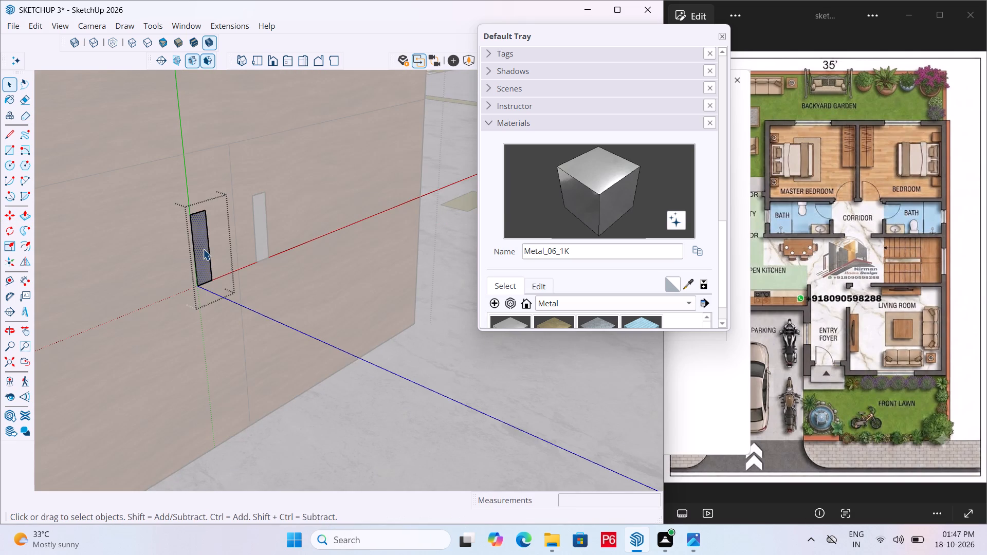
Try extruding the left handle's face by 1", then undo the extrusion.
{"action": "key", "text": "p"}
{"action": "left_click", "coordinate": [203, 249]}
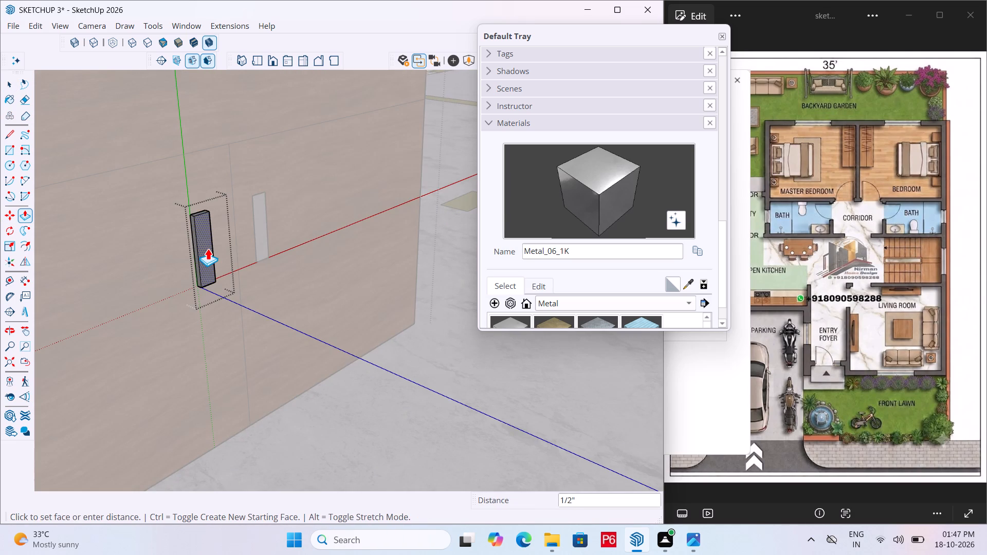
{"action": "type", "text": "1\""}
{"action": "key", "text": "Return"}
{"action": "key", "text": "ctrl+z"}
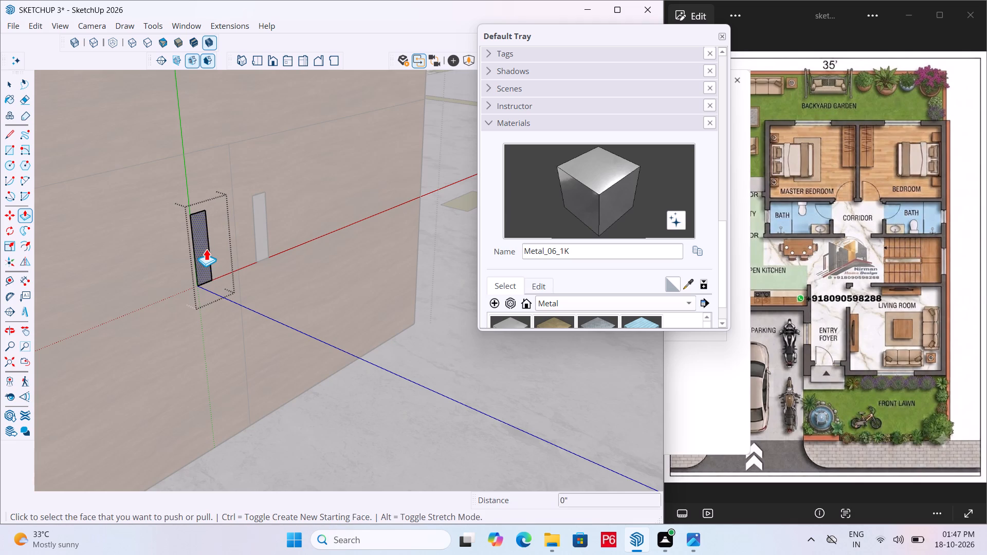
Extrude the left handle's face outward by 0.2".
{"action": "left_click", "coordinate": [206, 251]}
{"action": "type", "text": "0."}
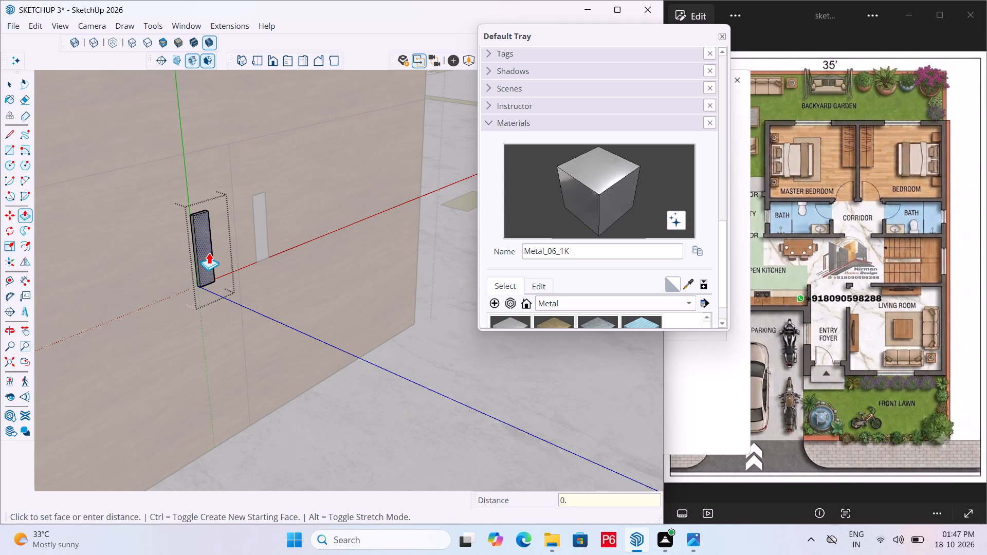
{"action": "type", "text": "2\""}
{"action": "key", "text": "Return"}
{"action": "key", "text": "space"}
Open the right door's handle group and extrude its face about 3/16" to match the left handle's front face.
{"action": "scroll", "coordinate": [269, 223], "scroll_direction": "up", "scroll_amount": 5}
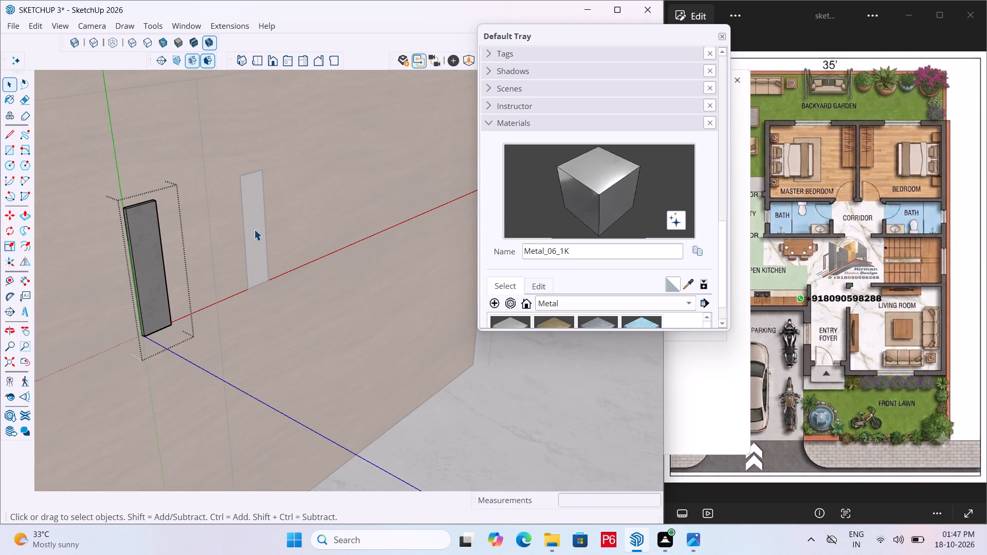
{"action": "left_click", "coordinate": [254, 229]}
{"action": "double_click", "coordinate": [254, 216]}
{"action": "left_click", "coordinate": [259, 199]}
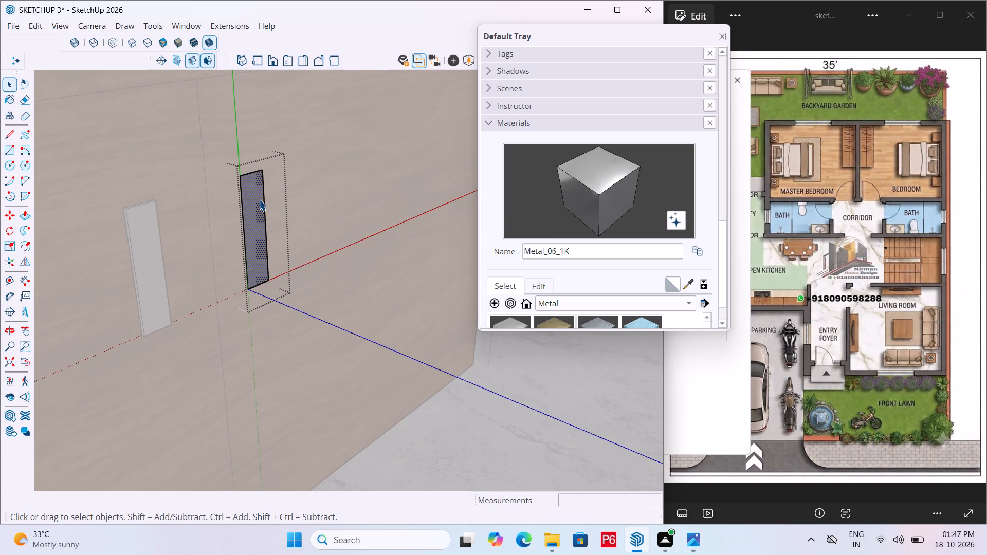
{"action": "key", "text": "p"}
{"action": "left_click", "coordinate": [254, 202]}
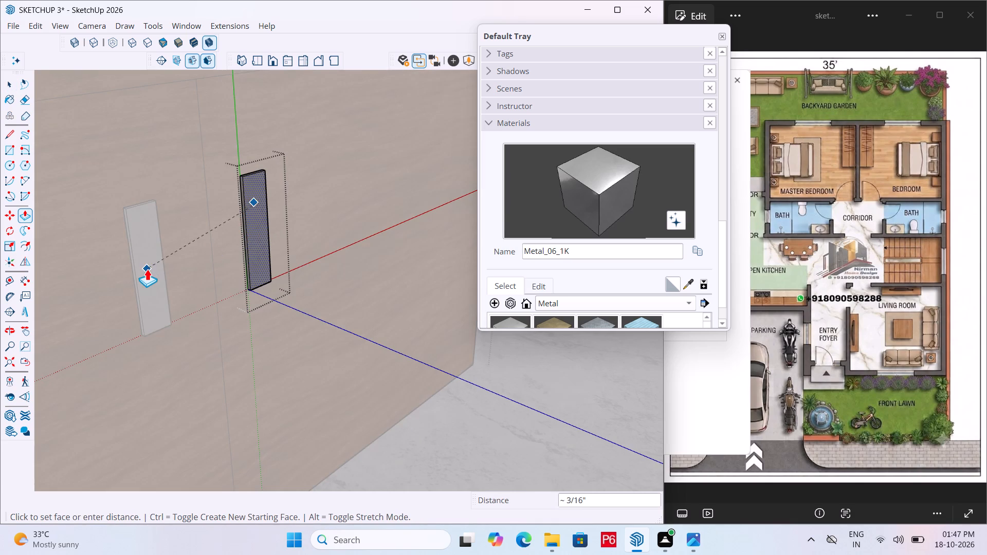
{"action": "left_click", "coordinate": [147, 269]}
Save the model and close the open handle and cabinet groups.
{"action": "scroll", "coordinate": [273, 208], "scroll_direction": "down", "scroll_amount": 11}
{"action": "key", "text": "ctrl+s"}
{"action": "scroll", "coordinate": [258, 234], "scroll_direction": "down", "scroll_amount": 5, "text": "ctrl"}
{"action": "key", "text": "ctrl+s"}
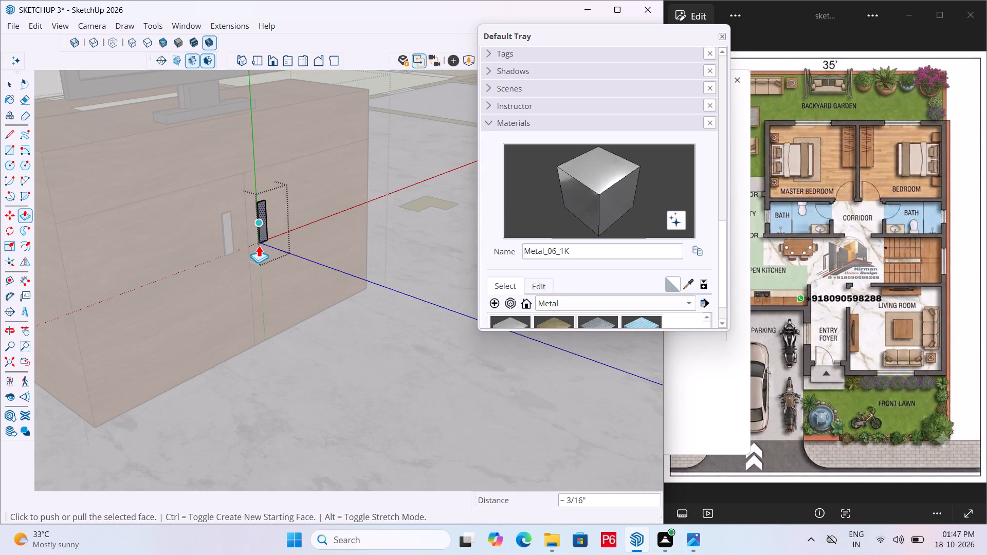
{"action": "key", "text": "ctrl+s"}
{"action": "key", "text": "ctrl+s"}
{"action": "scroll", "coordinate": [301, 267], "scroll_direction": "down", "scroll_amount": 5, "text": "ctrl"}
{"action": "key", "text": "ctrl+s"}
{"action": "scroll", "coordinate": [312, 283], "scroll_direction": "down", "scroll_amount": 6}
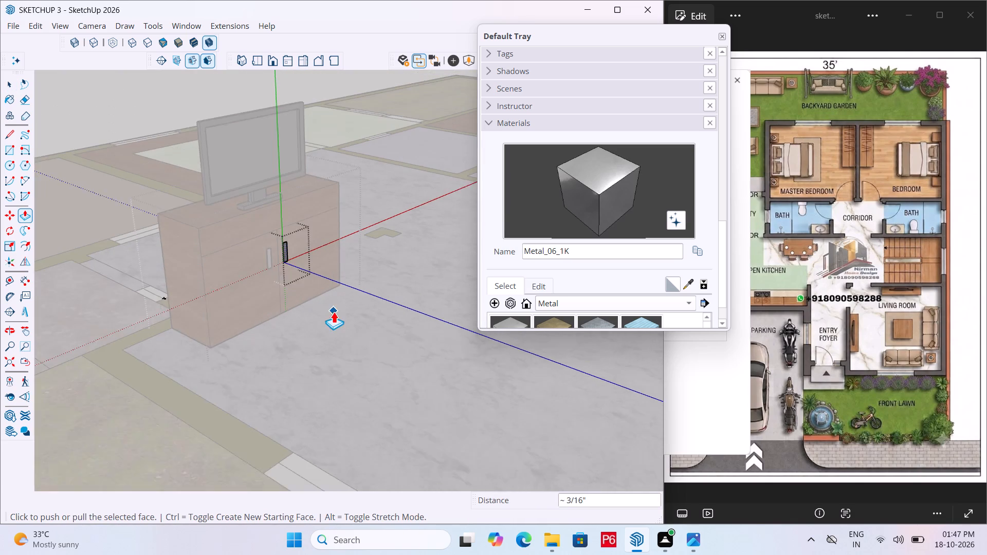
{"action": "key", "text": "space"}
{"action": "triple_click", "coordinate": [152, 108]}
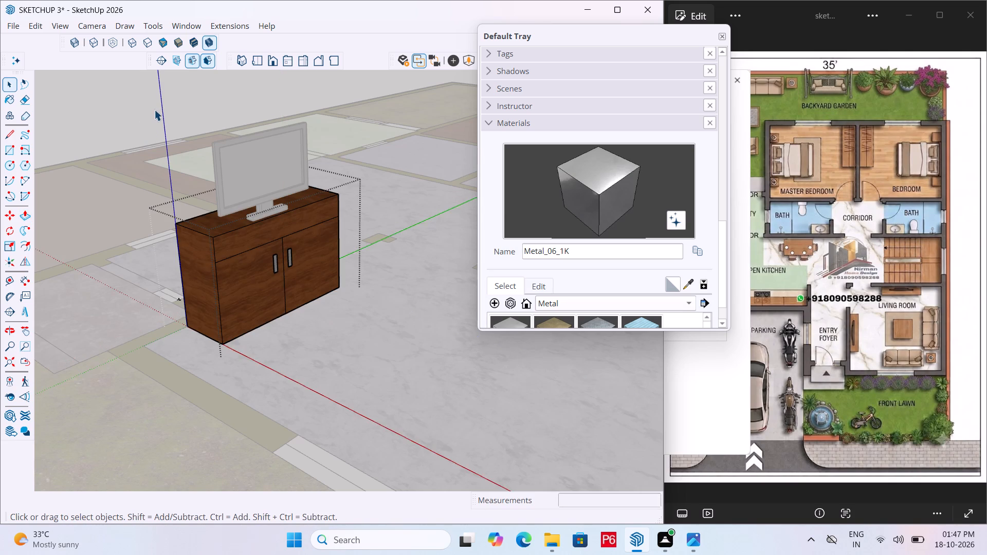
{"action": "triple_click", "coordinate": [154, 109]}
Examine the TV cabinet's front and its pair of door handles from several angles.
{"action": "scroll", "coordinate": [363, 261], "scroll_direction": "up", "scroll_amount": 5}
{"action": "middle_click_drag", "start_coordinate": [277, 257], "coordinate": [174, 257]}
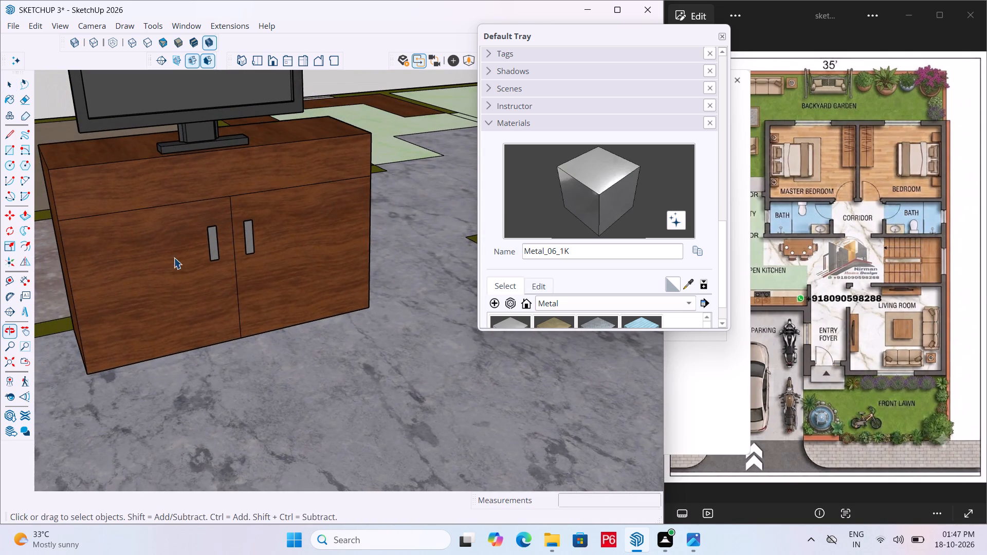
{"action": "scroll", "coordinate": [180, 184], "scroll_direction": "up", "scroll_amount": 4}
{"action": "scroll", "coordinate": [223, 173], "scroll_direction": "up", "scroll_amount": 2}
{"action": "scroll", "coordinate": [286, 207], "scroll_direction": "down", "scroll_amount": 2}
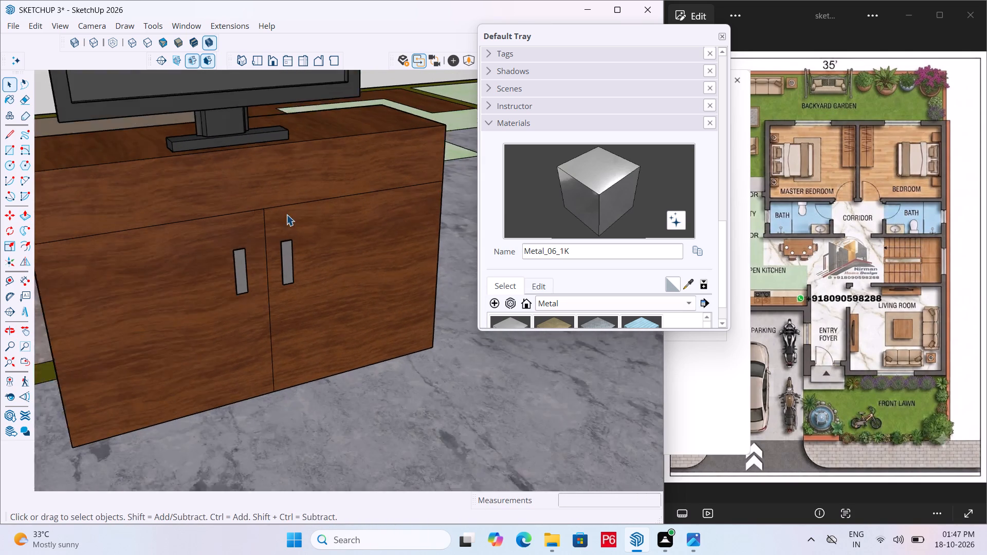
{"action": "scroll", "coordinate": [286, 214], "scroll_direction": "down", "scroll_amount": 8}
{"action": "middle_click_drag", "start_coordinate": [337, 207], "coordinate": [259, 168]}
{"action": "scroll", "coordinate": [265, 168], "scroll_direction": "up", "scroll_amount": 4}
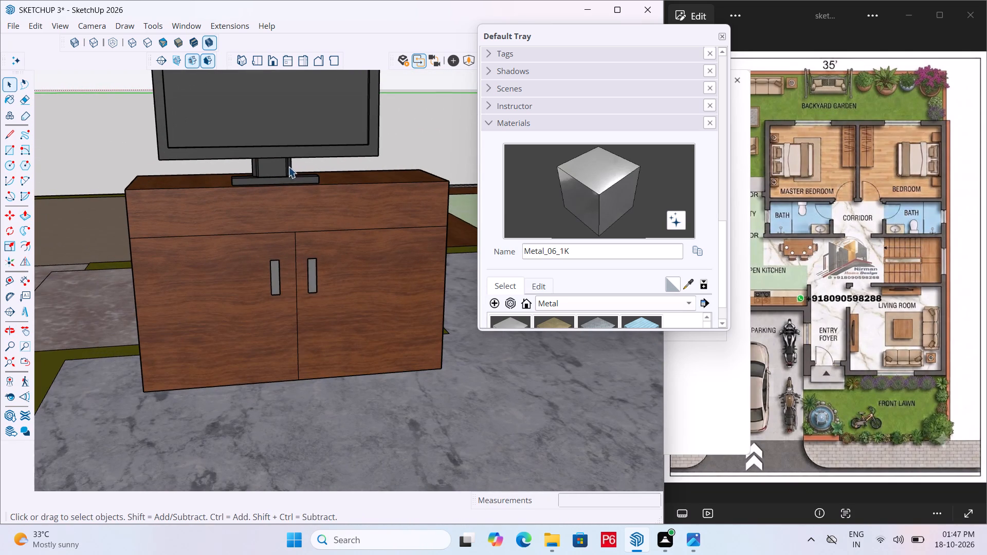
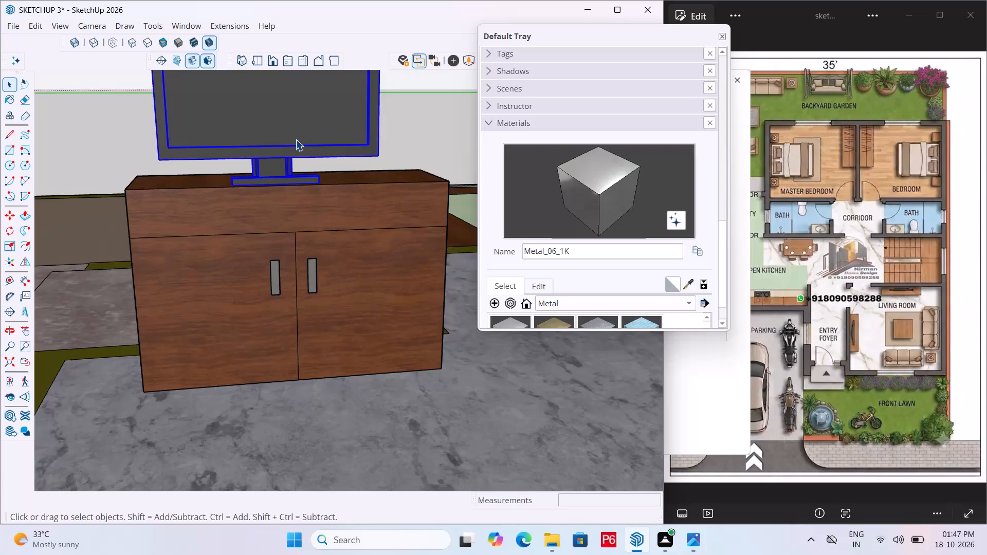
Make the selected television parts above the cabinet into one group.
{"action": "right_click", "coordinate": [296, 139]}
{"action": "left_click", "coordinate": [343, 273]}
Move the television group a few inches sideways along the cabinet top and save the model.
{"action": "scroll", "coordinate": [366, 179], "scroll_direction": "up", "scroll_amount": 1}
{"action": "middle_click_drag", "start_coordinate": [367, 180], "coordinate": [287, 330]}
{"action": "key", "text": "m"}
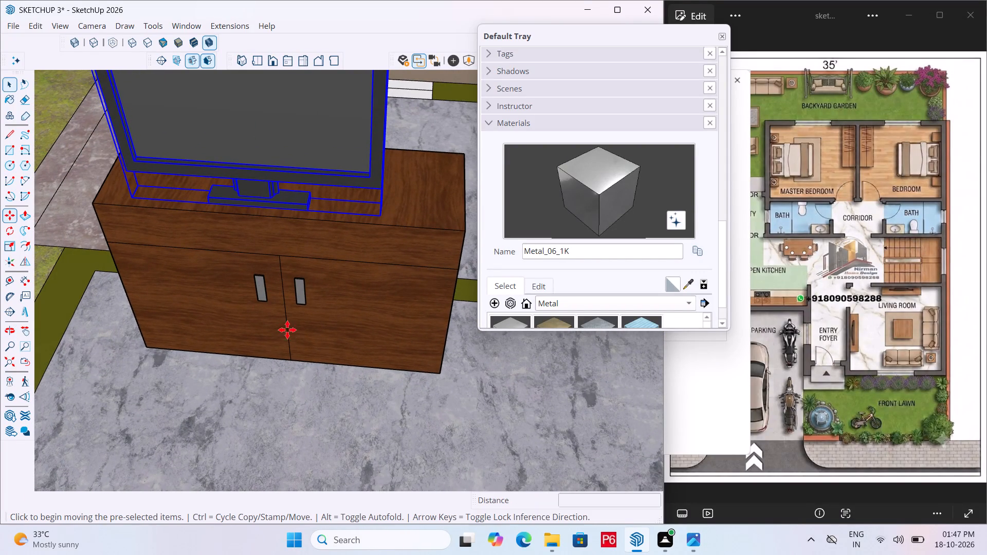
{"action": "left_click", "coordinate": [261, 208]}
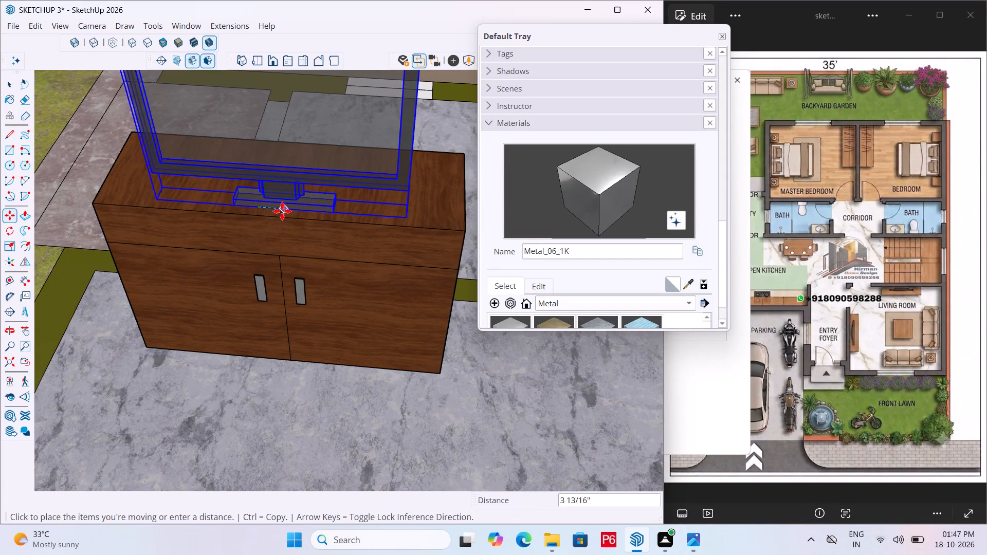
{"action": "left_click", "coordinate": [277, 212]}
{"action": "middle_click_drag", "start_coordinate": [168, 319], "coordinate": [307, 248]}
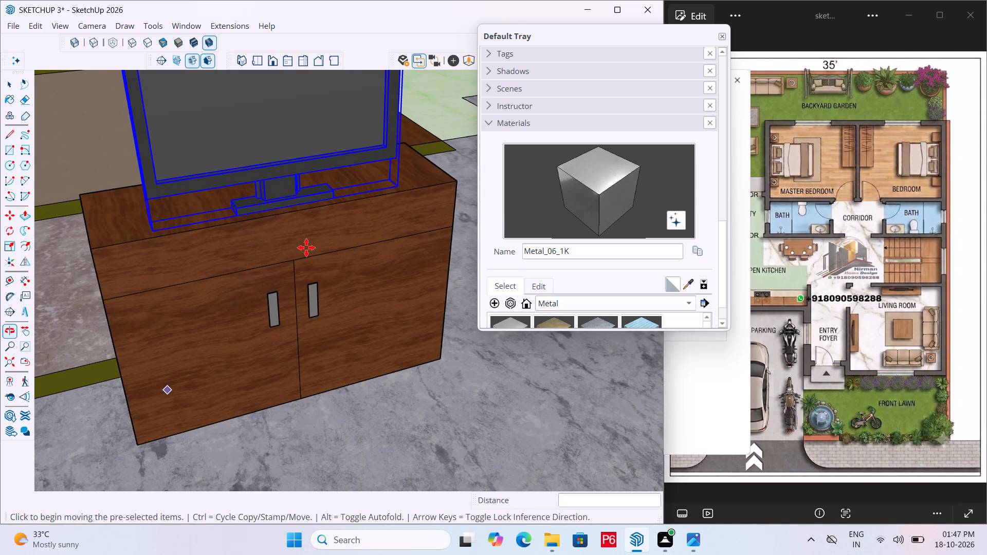
{"action": "key", "text": "ctrl+s"}
{"action": "key", "text": "ctrl+s"}
{"action": "key", "text": "ctrl+s"}
{"action": "key", "text": "ctrl+s"}
{"action": "key", "text": "ctrl+s"}
{"action": "key", "text": "ctrl+s"}
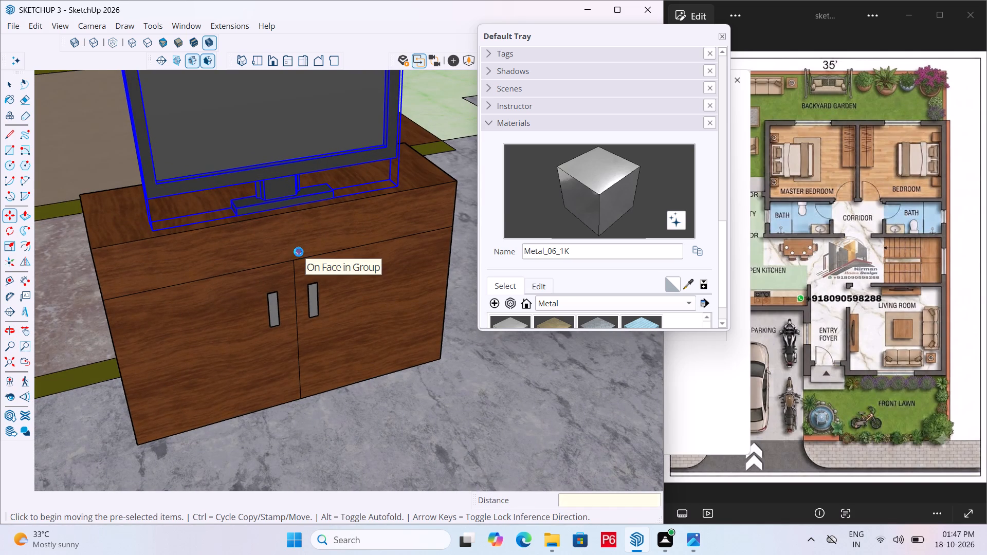
{"action": "key", "text": "ctrl+s"}
Inside the cabinet group, draw a floor rectangle about 1' 4" by 1' 5" against the cabinet's left side, starting at its rear bottom corner.
{"action": "scroll", "coordinate": [349, 290], "scroll_direction": "down", "scroll_amount": 7}
{"action": "scroll", "coordinate": [385, 334], "scroll_direction": "down", "scroll_amount": 2}
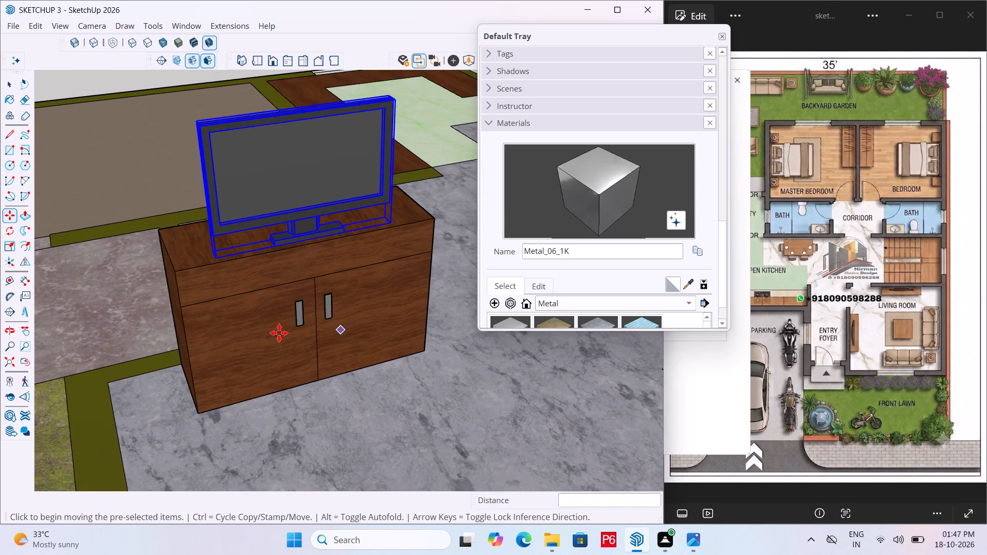
{"action": "scroll", "coordinate": [205, 363], "scroll_direction": "down", "scroll_amount": 5}
{"action": "middle_click_drag", "start_coordinate": [314, 356], "coordinate": [271, 329]}
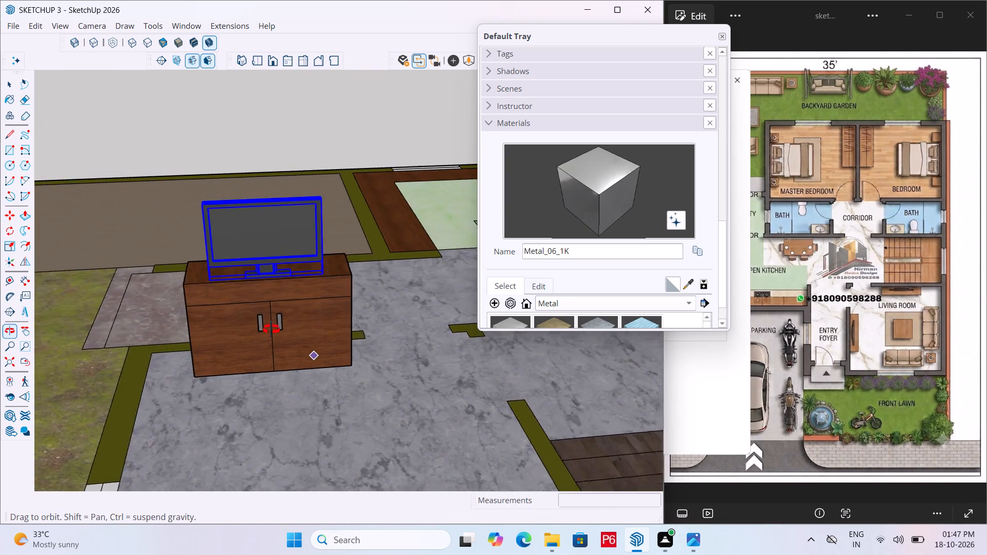
{"action": "middle_click_drag", "start_coordinate": [271, 329], "coordinate": [357, 329]}
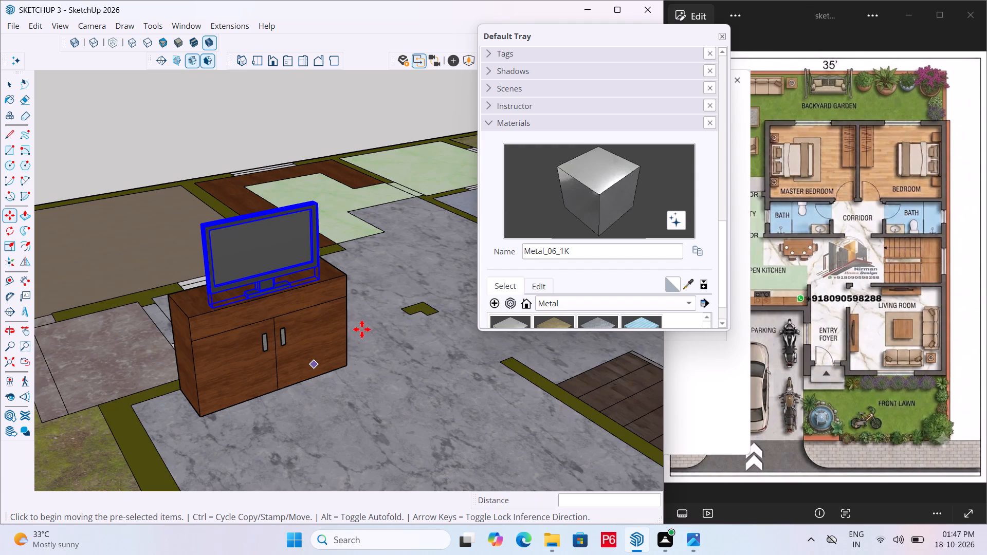
{"action": "scroll", "coordinate": [390, 349], "scroll_direction": "down", "scroll_amount": 3}
{"action": "middle_click_drag", "start_coordinate": [240, 377], "coordinate": [270, 411]}
{"action": "scroll", "coordinate": [262, 415], "scroll_direction": "up", "scroll_amount": 4}
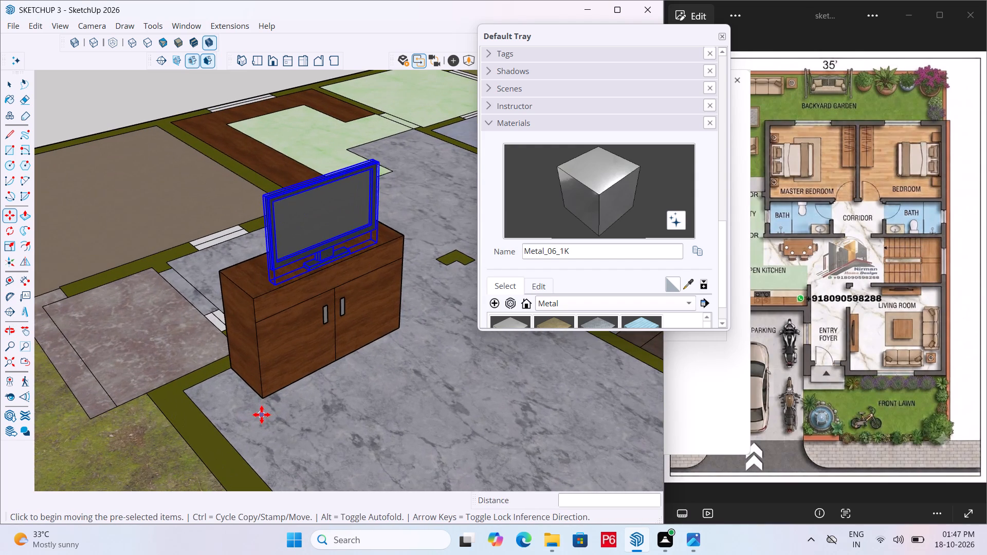
{"action": "key", "text": "space"}
{"action": "double_click", "coordinate": [276, 359]}
{"action": "left_click", "coordinate": [247, 349]}
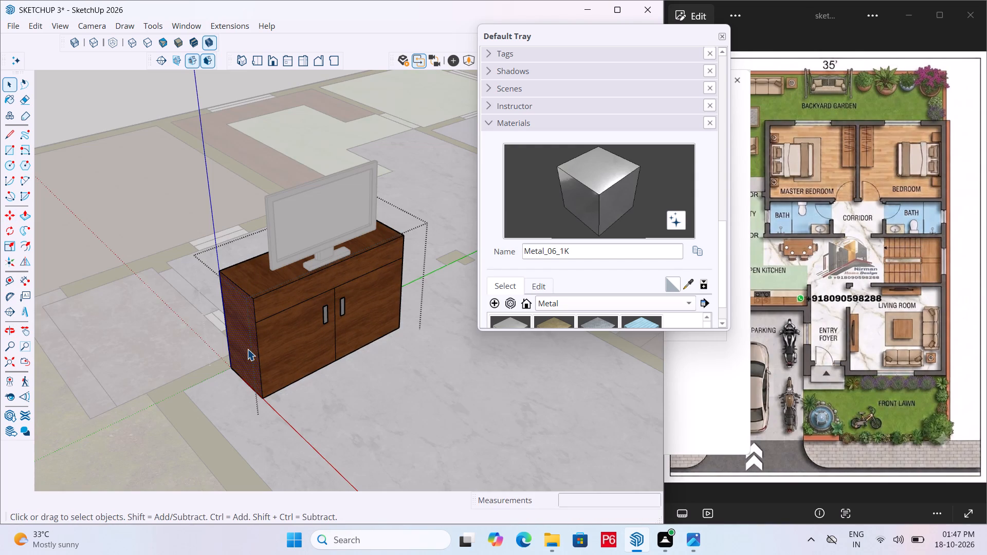
{"action": "key", "text": "r"}
{"action": "scroll", "coordinate": [233, 364], "scroll_direction": "up", "scroll_amount": 3}
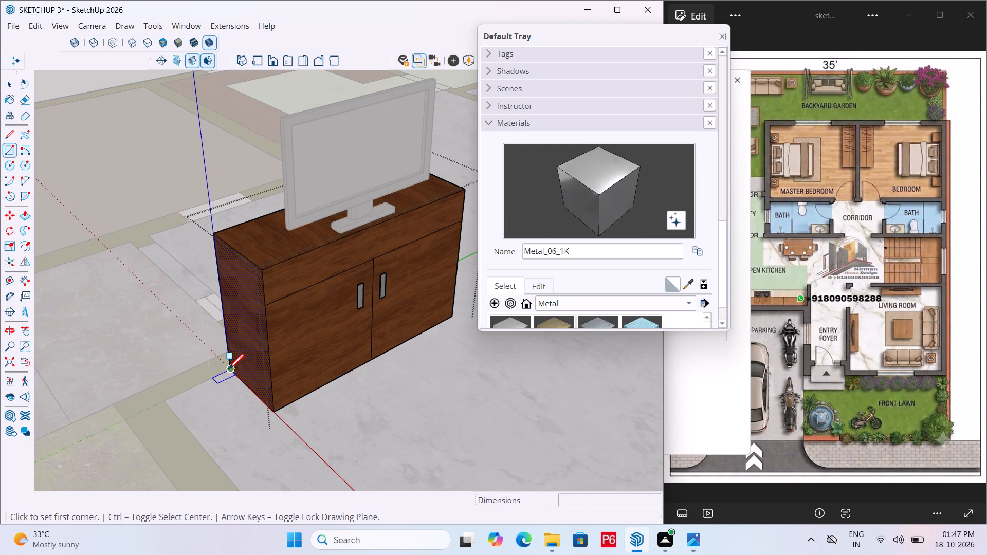
{"action": "left_click", "coordinate": [228, 371]}
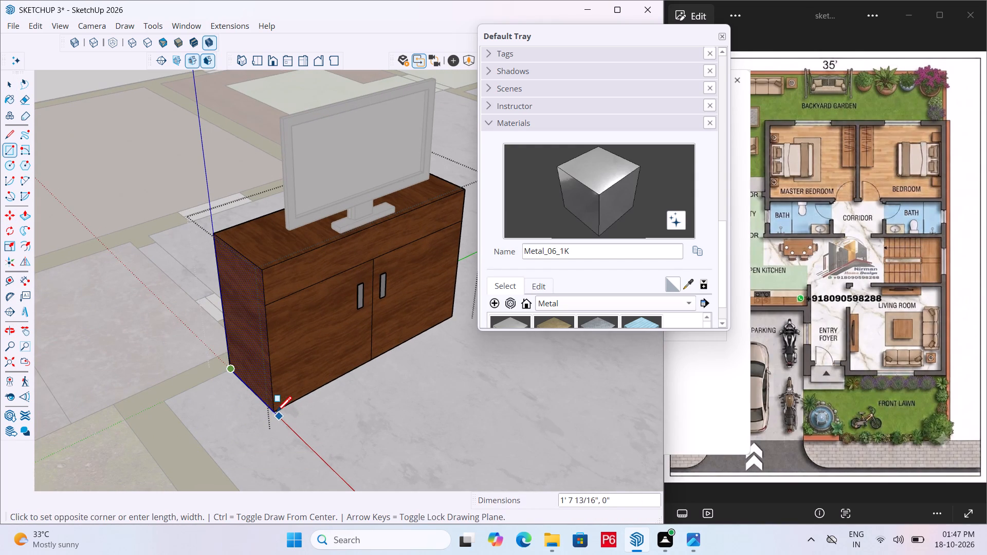
{"action": "left_click", "coordinate": [203, 450]}
Reopen the cabinet group and paint the new floor rectangle with Wood_Veneer_15_1K sampled from the cabinet door.
{"action": "key", "text": "space"}
{"action": "triple_click", "coordinate": [222, 411]}
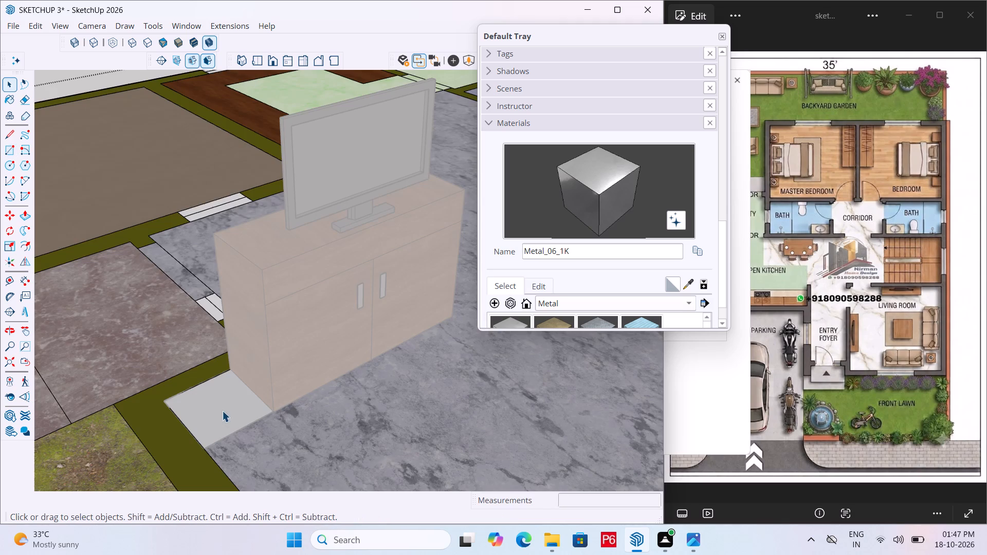
{"action": "left_click", "coordinate": [212, 405]}
{"action": "scroll", "coordinate": [327, 373], "scroll_direction": "down", "scroll_amount": 10}
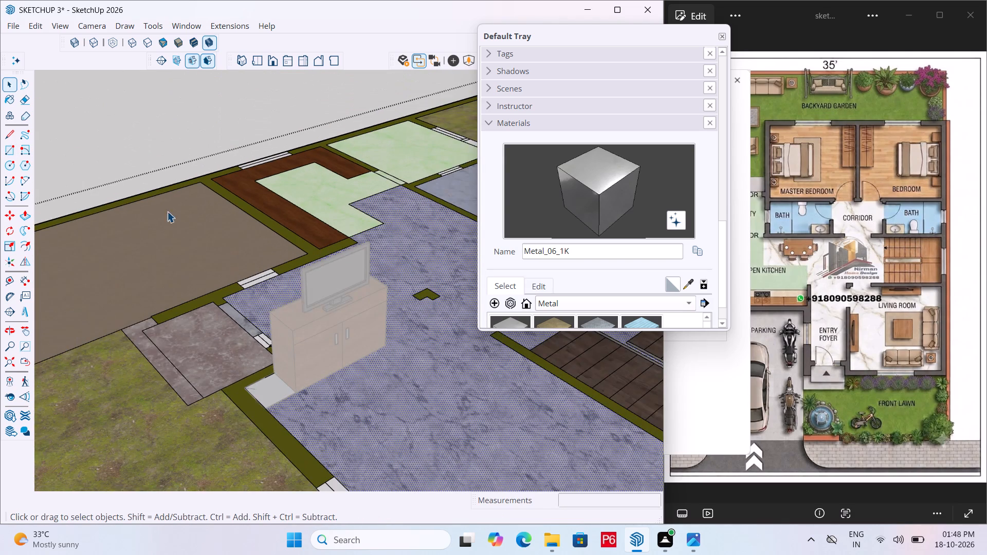
{"action": "left_click", "coordinate": [154, 164]}
{"action": "scroll", "coordinate": [269, 384], "scroll_direction": "up", "scroll_amount": 5}
{"action": "left_click", "coordinate": [278, 393]}
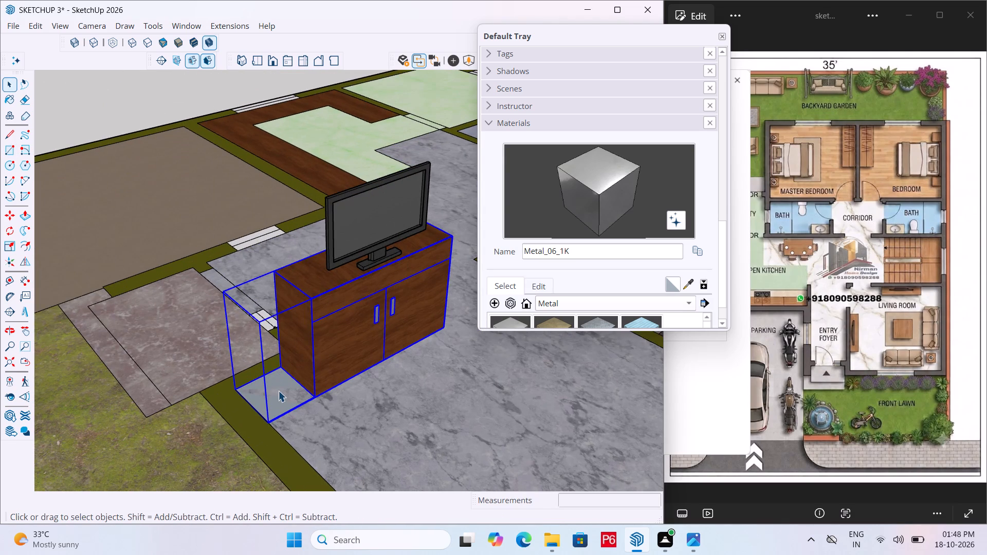
{"action": "double_click", "coordinate": [278, 388]}
{"action": "left_click", "coordinate": [277, 387]}
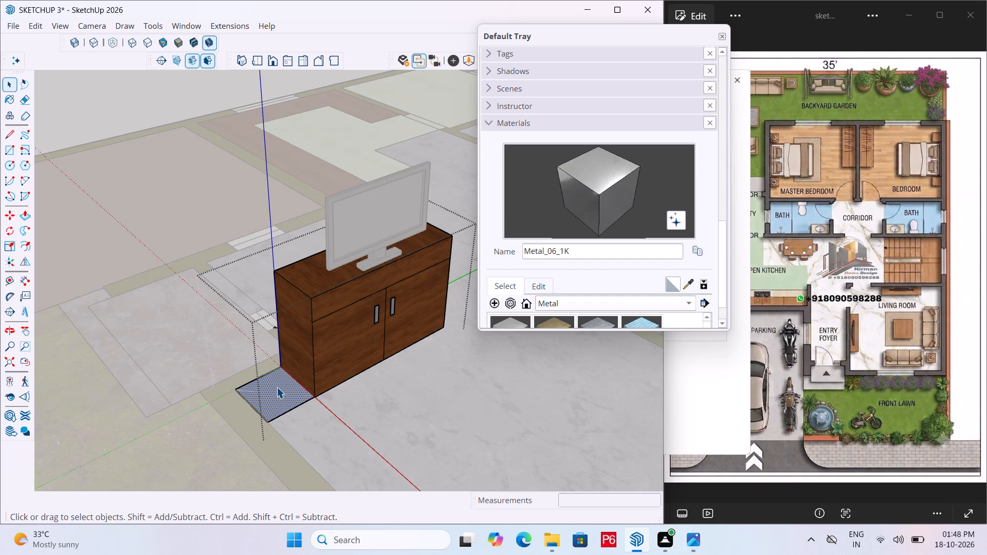
{"action": "key", "text": "b"}
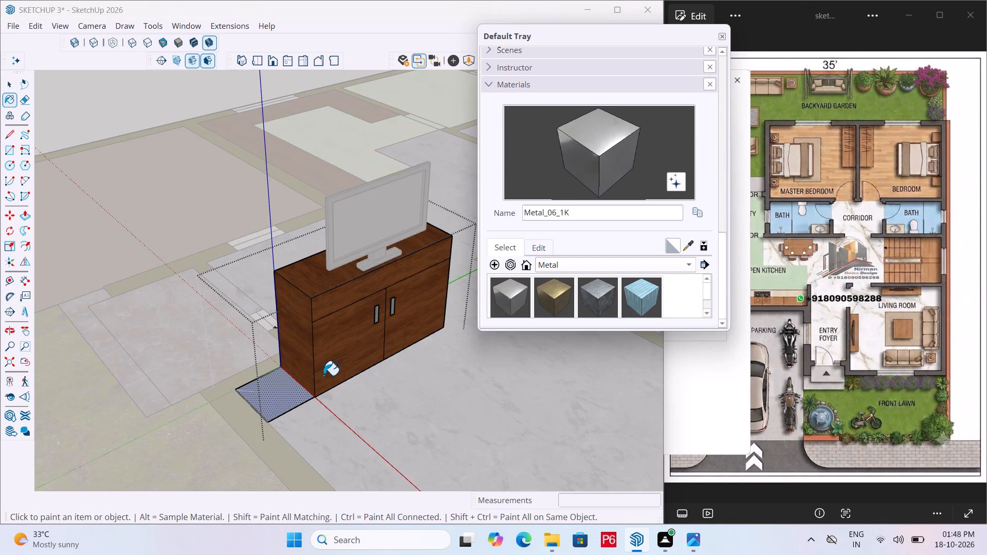
{"action": "left_click", "coordinate": [591, 264]}
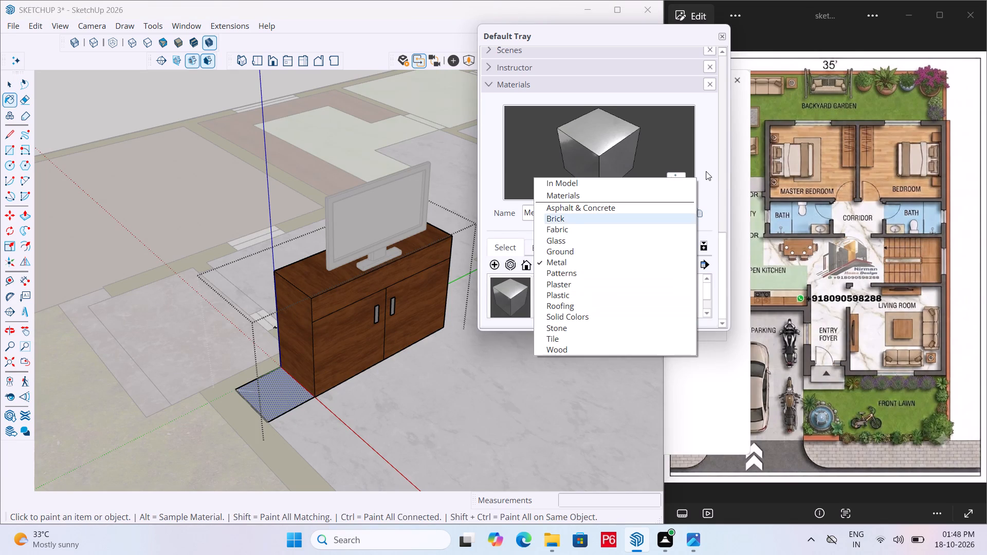
{"action": "left_click", "coordinate": [706, 171]}
{"action": "left_click", "coordinate": [684, 245]}
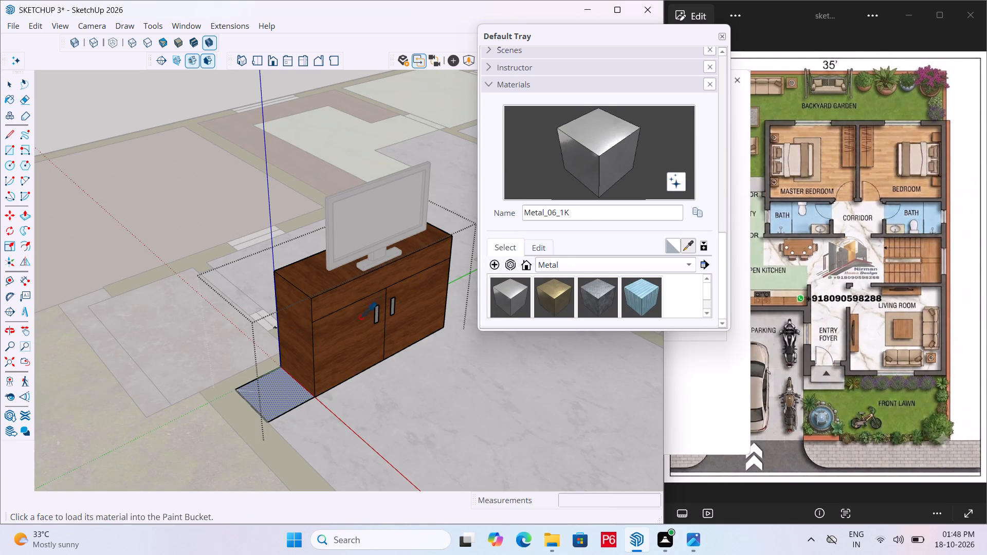
{"action": "left_click", "coordinate": [344, 332]}
{"action": "left_click", "coordinate": [283, 395]}
Extrude the painted rectangle upward 7' as a tall column beside the cabinet, close the group and save the model.
{"action": "scroll", "coordinate": [207, 348], "scroll_direction": "down", "scroll_amount": 2}
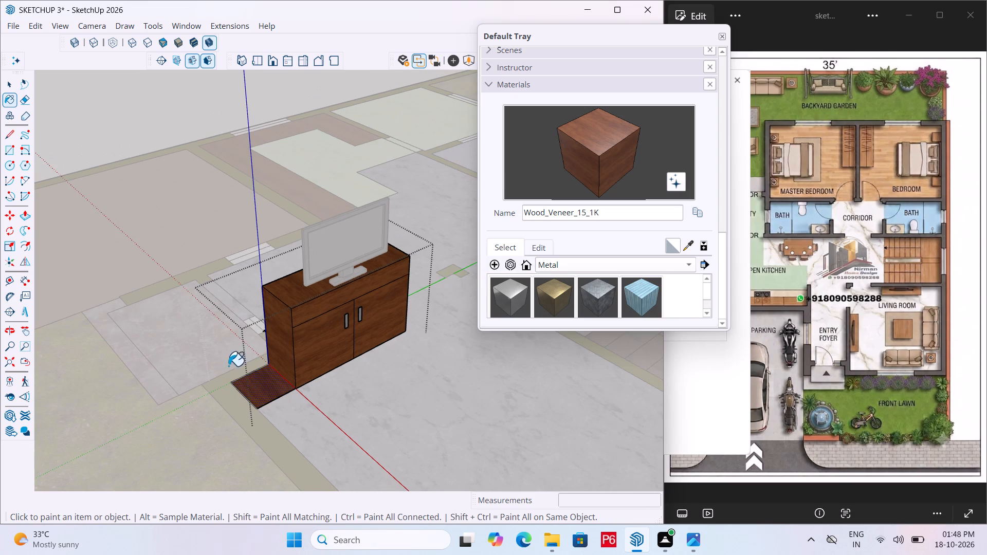
{"action": "scroll", "coordinate": [259, 372], "scroll_direction": "up", "scroll_amount": 3}
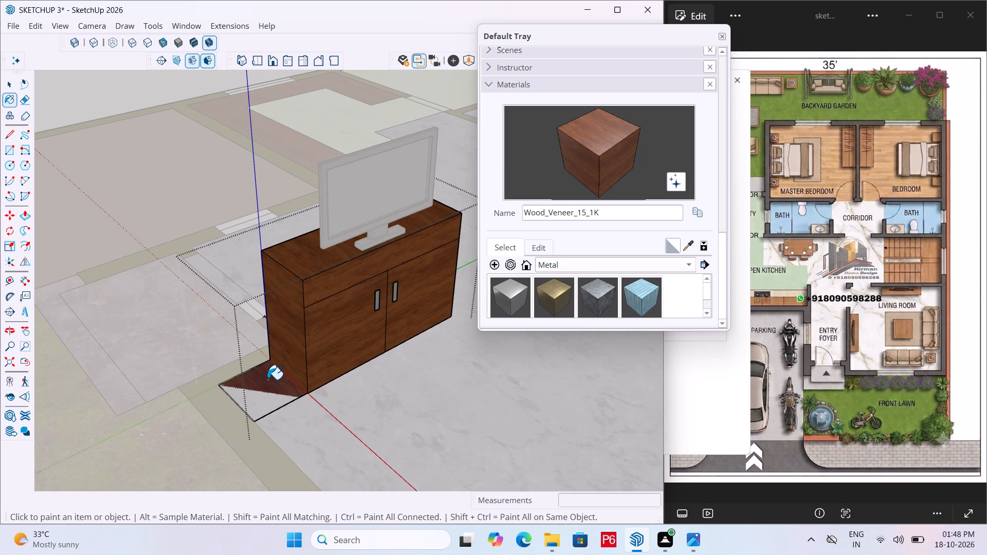
{"action": "key", "text": "p"}
{"action": "left_click", "coordinate": [272, 393]}
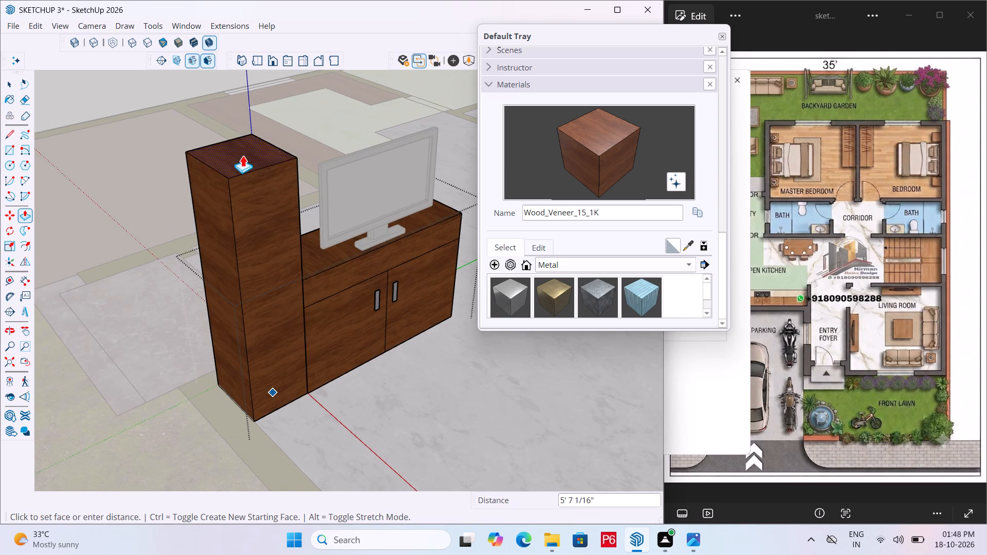
{"action": "scroll", "coordinate": [240, 162], "scroll_direction": "down", "scroll_amount": 5}
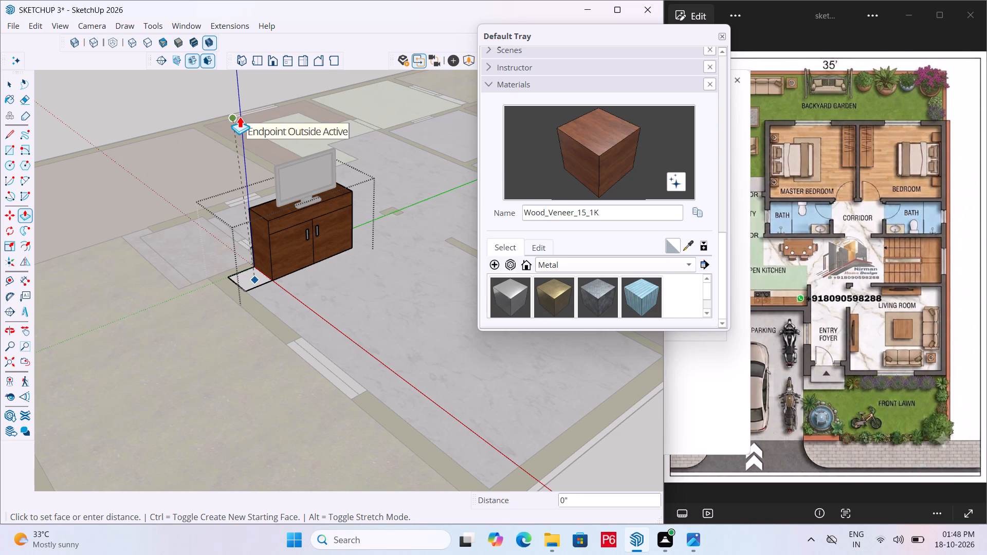
{"action": "key", "text": "7"}
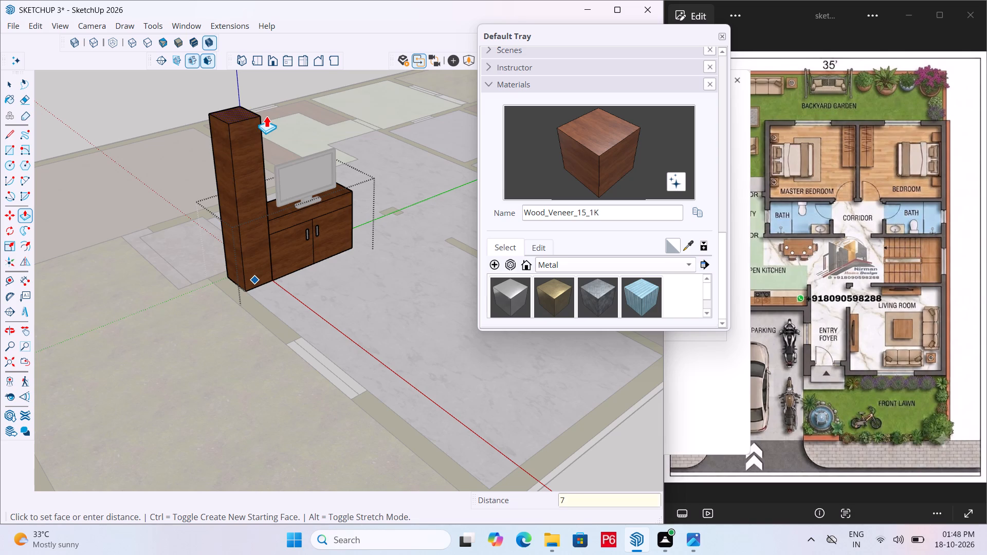
{"action": "key", "text": "apostrophe"}
{"action": "key", "text": "Return"}
{"action": "middle_click_drag", "start_coordinate": [261, 237], "coordinate": [173, 224]}
{"action": "scroll", "coordinate": [244, 236], "scroll_direction": "down", "scroll_amount": 1}
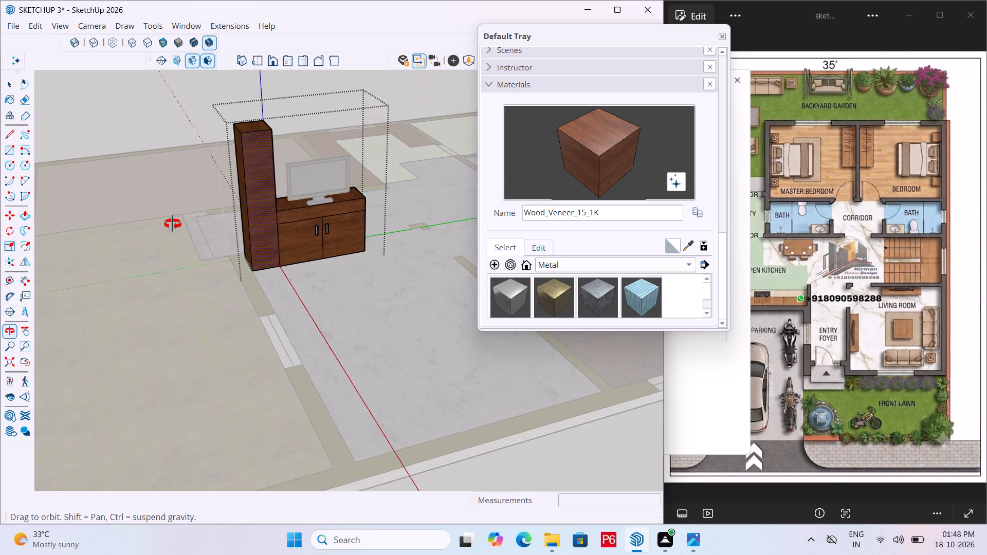
{"action": "middle_click_drag", "start_coordinate": [173, 224], "coordinate": [235, 229]}
{"action": "key", "text": "space"}
{"action": "left_click", "coordinate": [152, 100]}
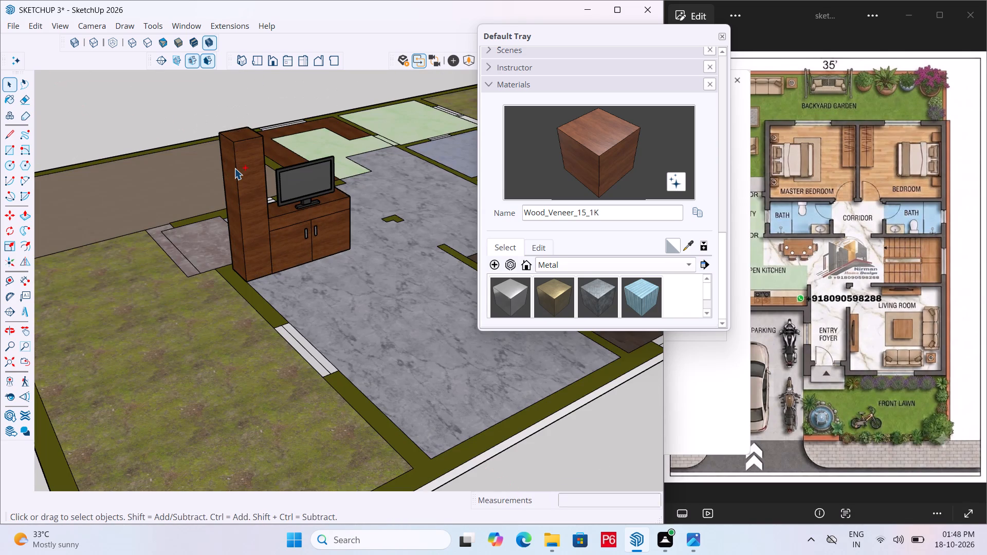
{"action": "key", "text": "ctrl+s"}
{"action": "key", "text": "ctrl+s"}
{"action": "key", "text": "ctrl+s"}
Open the cabinet group and offset the tall column's front face outline inward by 2".
{"action": "middle_click_drag", "start_coordinate": [237, 229], "coordinate": [360, 219]}
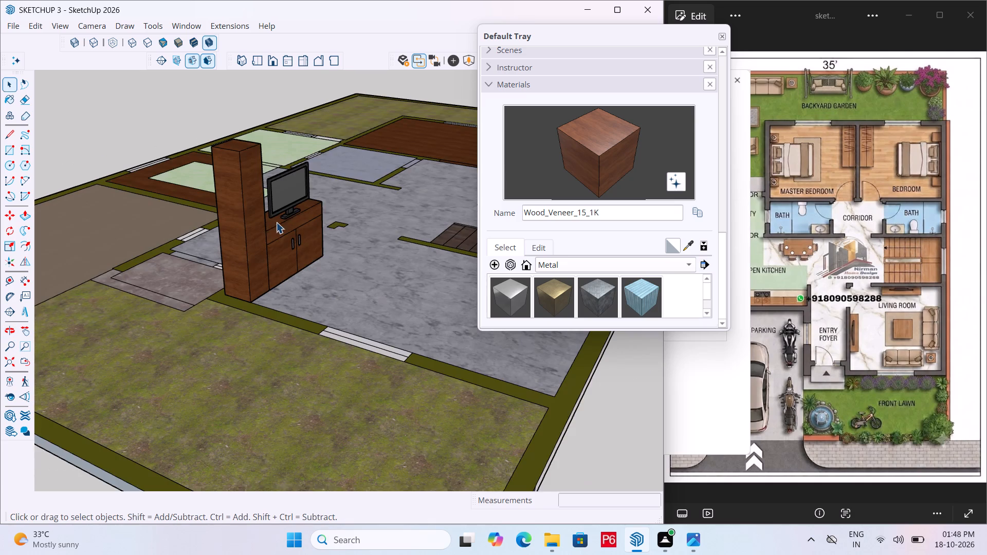
{"action": "middle_click_drag", "start_coordinate": [284, 223], "coordinate": [230, 256]}
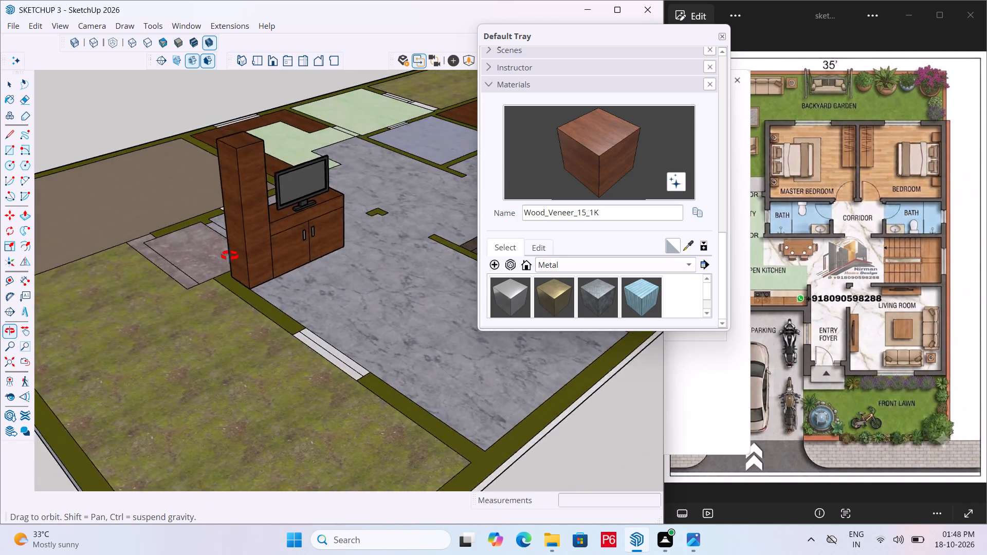
{"action": "middle_click_drag", "start_coordinate": [230, 256], "coordinate": [231, 221]}
{"action": "scroll", "coordinate": [266, 156], "scroll_direction": "up", "scroll_amount": 4}
{"action": "left_click", "coordinate": [237, 176]}
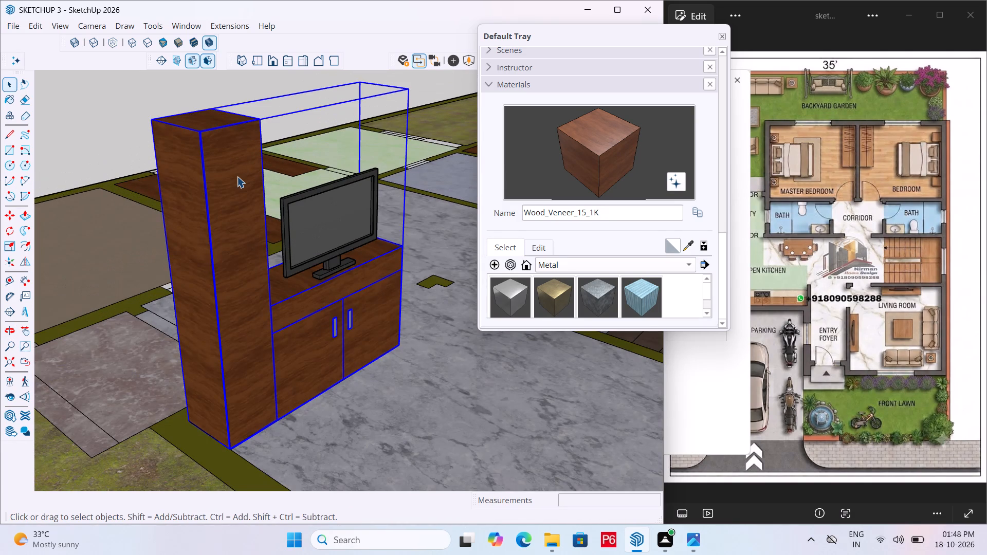
{"action": "double_click", "coordinate": [236, 176]}
{"action": "left_click", "coordinate": [224, 173]}
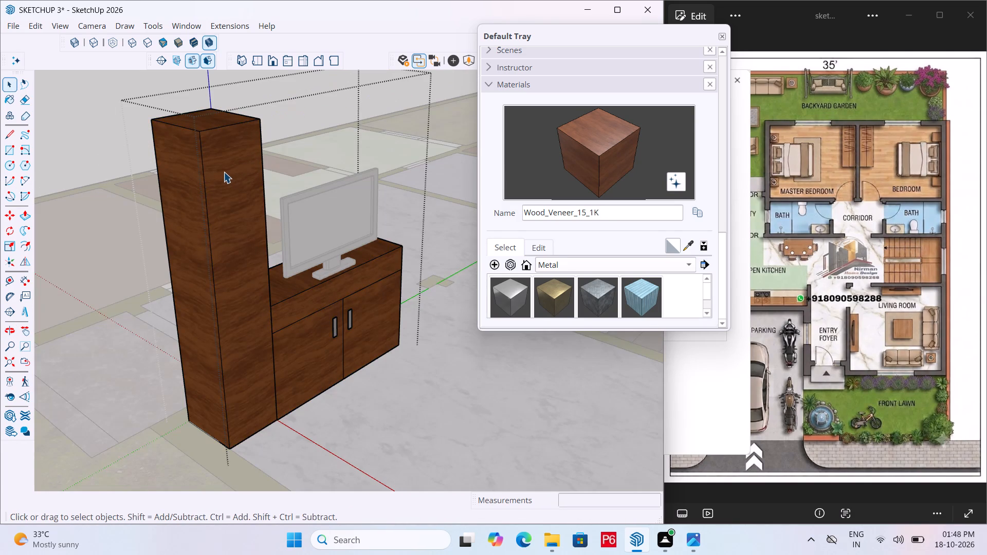
{"action": "key", "text": "r"}
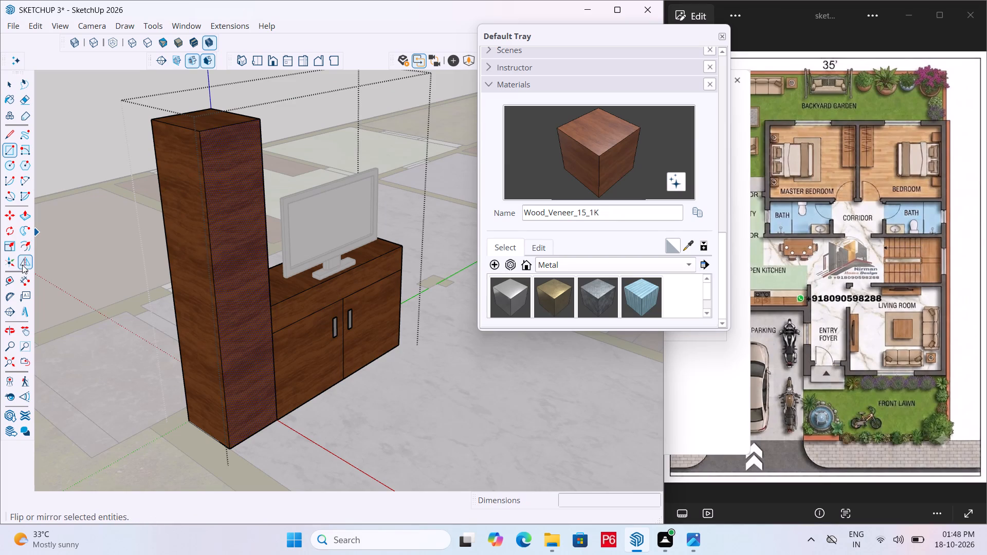
{"action": "left_click", "coordinate": [28, 243]}
{"action": "left_click", "coordinate": [223, 225]}
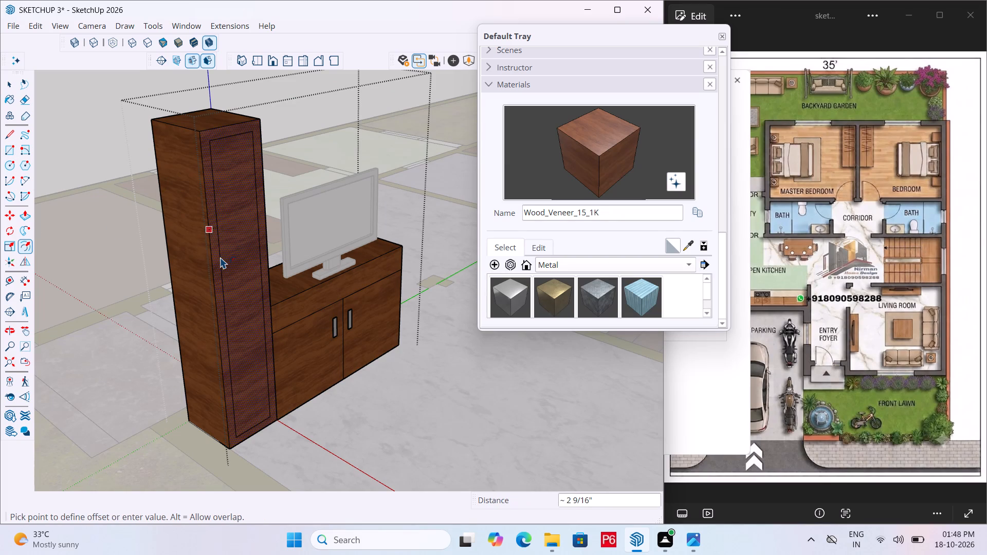
{"action": "type", "text": "2\""}
{"action": "key", "text": "Return"}
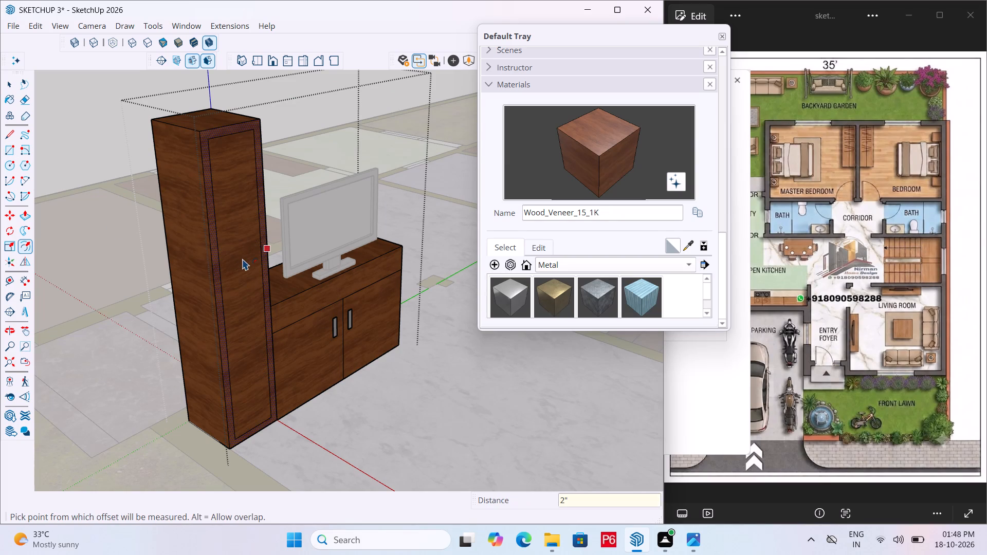
{"action": "key", "text": "space"}
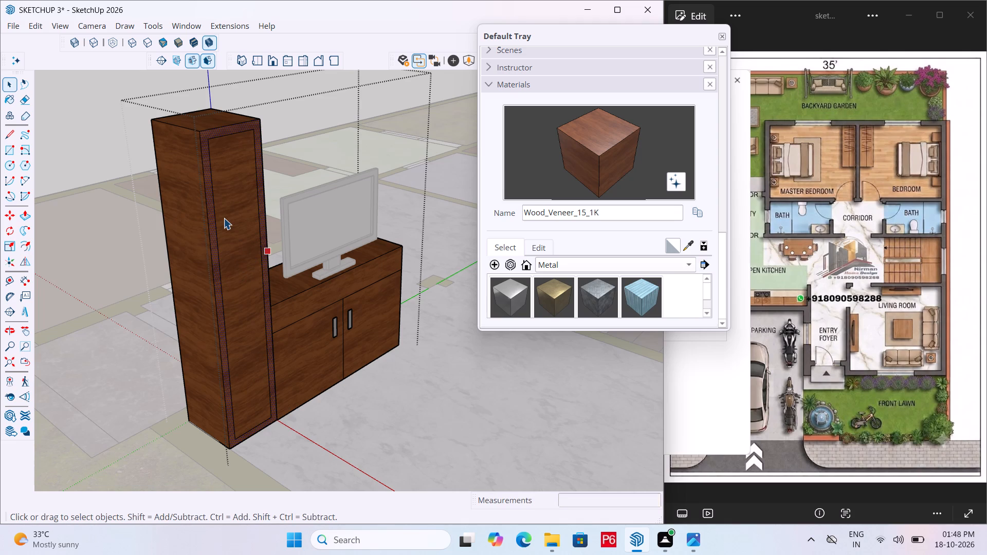
Draw a horizontal line about 1' 13/16" long across the inner front panel of the tall column, near its upper end.
{"action": "key", "text": "l"}
{"action": "scroll", "coordinate": [218, 203], "scroll_direction": "up", "scroll_amount": 3}
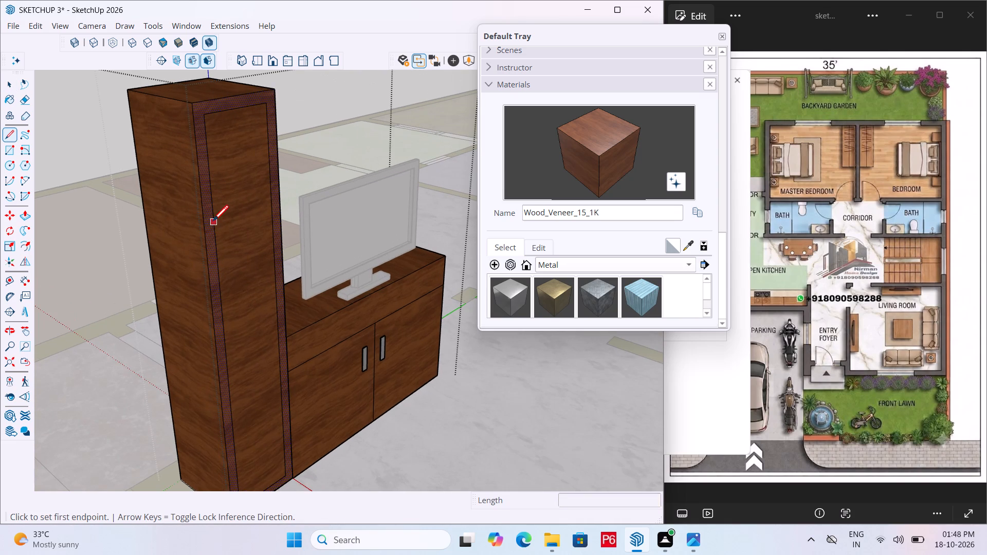
{"action": "left_click_drag", "start_coordinate": [213, 208], "coordinate": [223, 203]}
{"action": "left_click", "coordinate": [272, 191]}
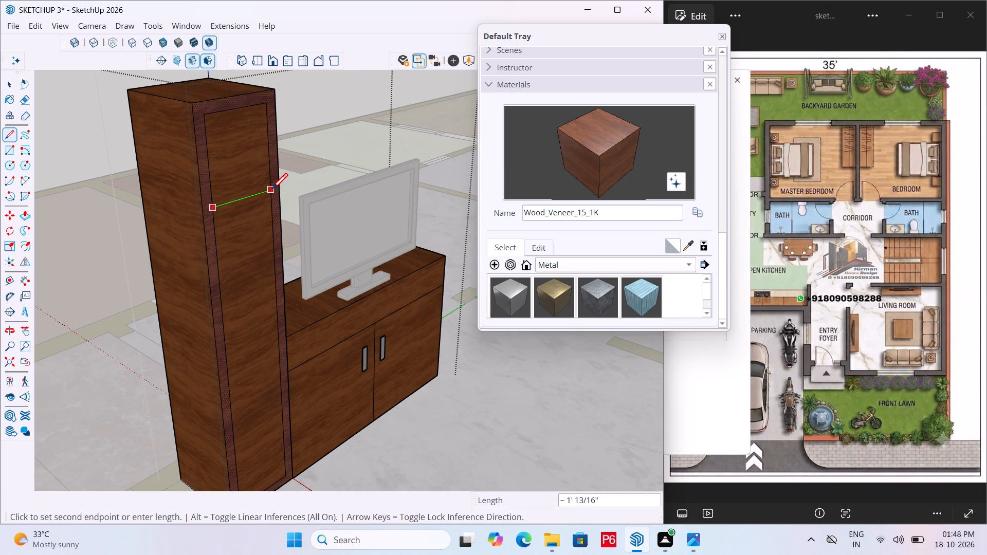
{"action": "key", "text": "space"}
Place a guide 1" below the new divider line and draw a second line along it across the inner panel.
{"action": "key", "text": "t"}
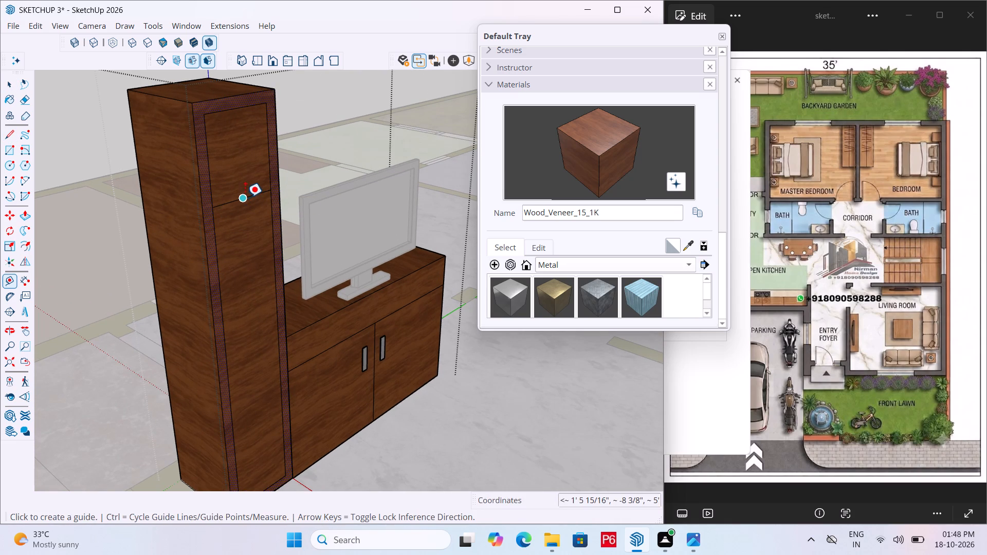
{"action": "left_click", "coordinate": [245, 198]}
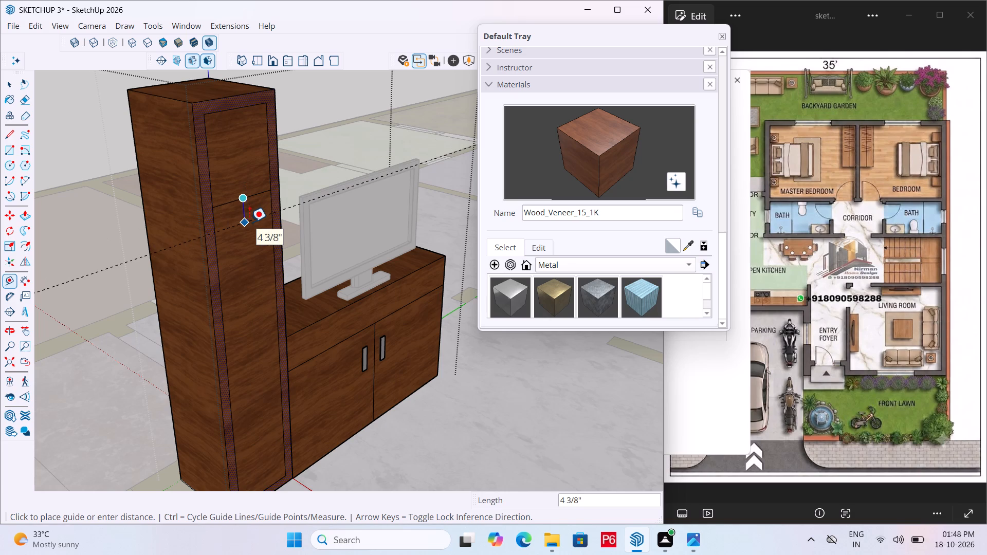
{"action": "type", "text": "1\""}
{"action": "key", "text": "Return"}
{"action": "scroll", "coordinate": [230, 224], "scroll_direction": "up", "scroll_amount": 3}
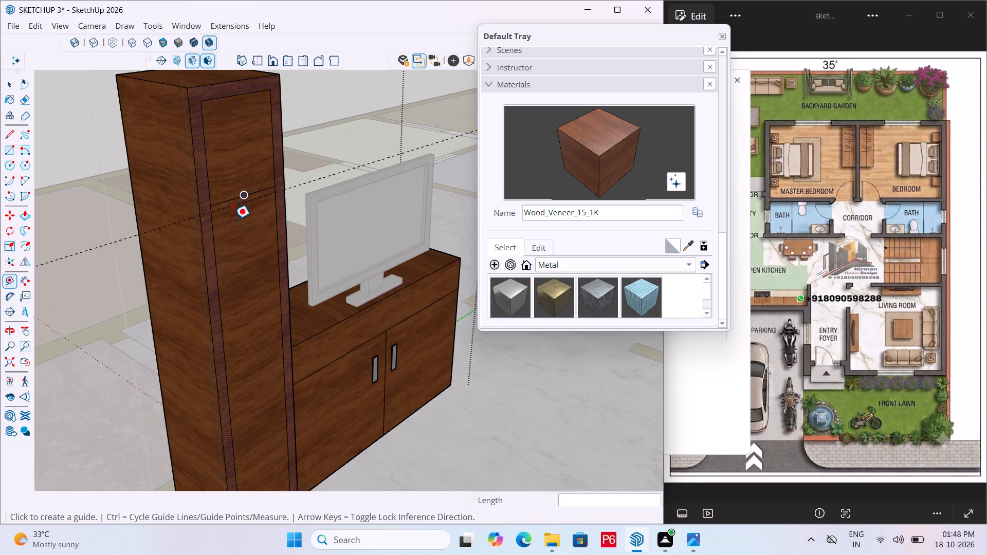
{"action": "scroll", "coordinate": [233, 220], "scroll_direction": "up", "scroll_amount": 2}
{"action": "key", "text": "l"}
{"action": "left_click_drag", "start_coordinate": [200, 210], "coordinate": [215, 205]}
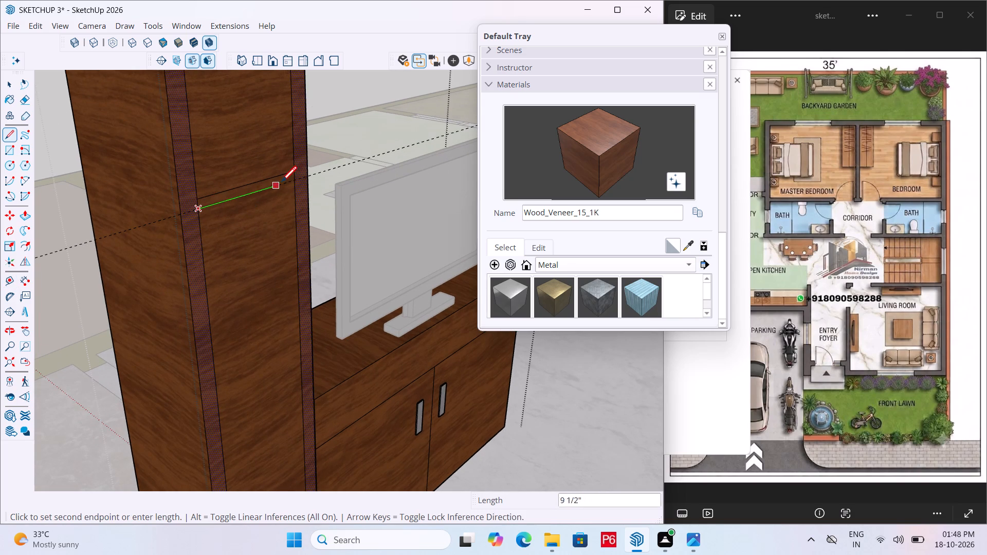
{"action": "left_click", "coordinate": [293, 181]}
Erase the leftover guide line running through the column's upper divider.
{"action": "scroll", "coordinate": [240, 141], "scroll_direction": "down", "scroll_amount": 6}
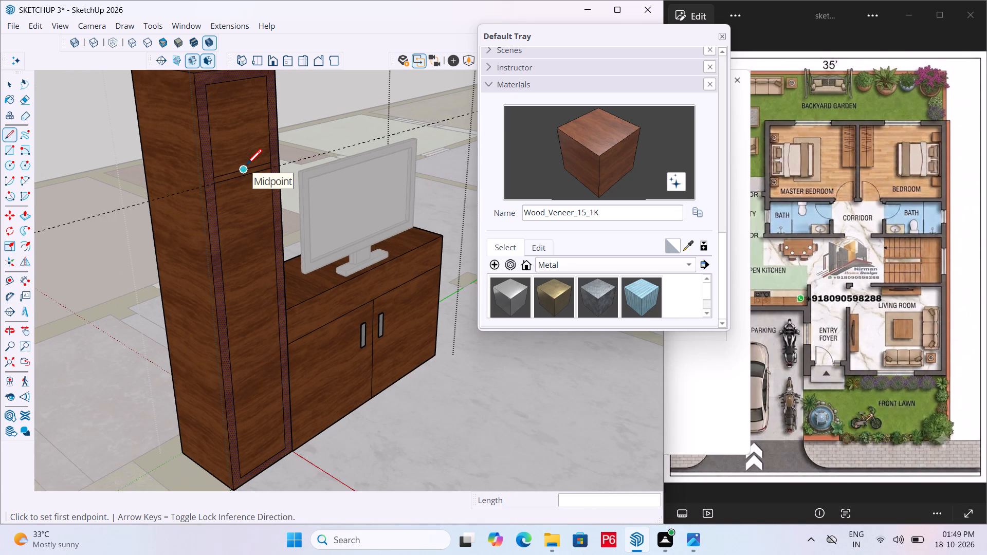
{"action": "key", "text": "e"}
{"action": "left_click", "coordinate": [132, 200]}
{"action": "left_click_drag", "start_coordinate": [132, 200], "coordinate": [131, 213]}
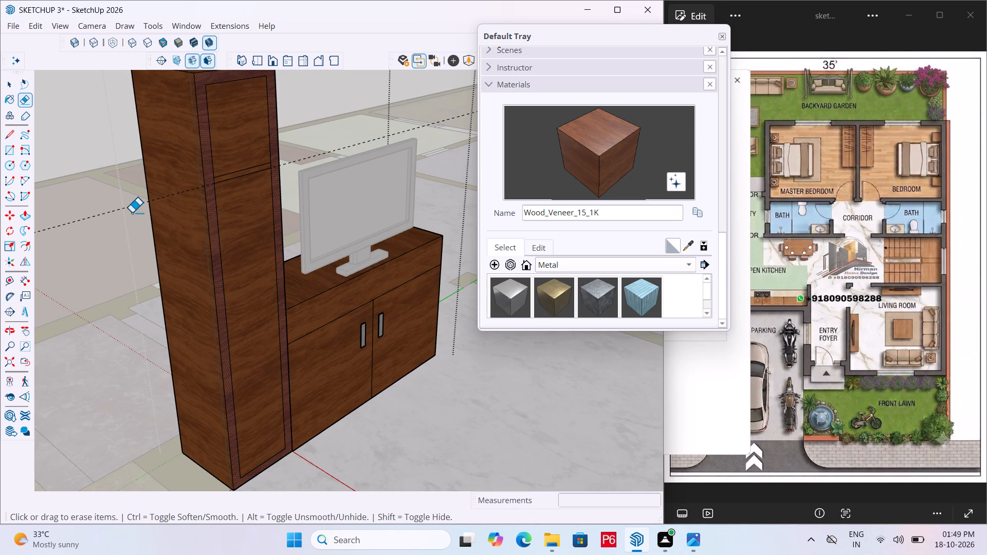
{"action": "scroll", "coordinate": [172, 177], "scroll_direction": "down", "scroll_amount": 3}
{"action": "scroll", "coordinate": [236, 173], "scroll_direction": "up", "scroll_amount": 4}
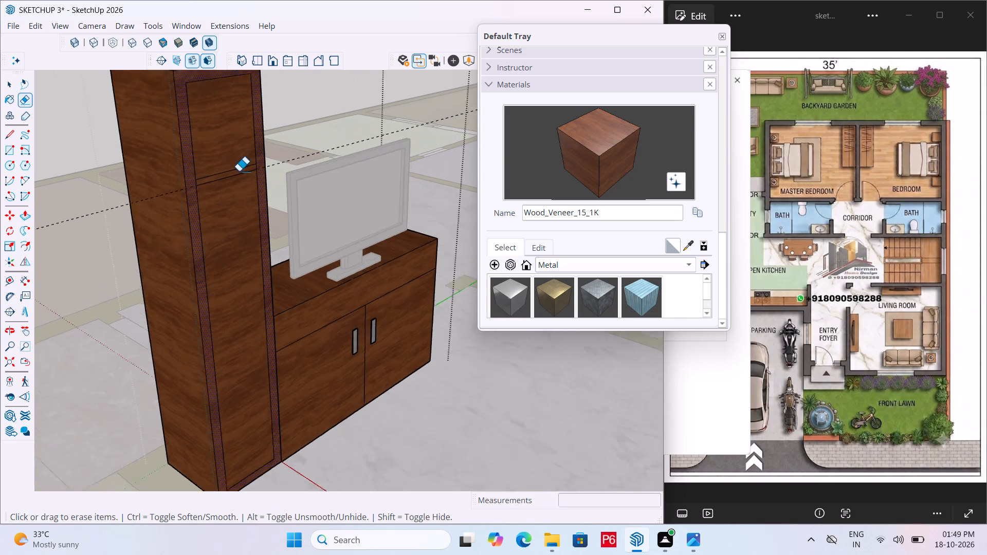
{"action": "scroll", "coordinate": [239, 172], "scroll_direction": "up", "scroll_amount": 1}
{"action": "left_click_drag", "start_coordinate": [64, 208], "coordinate": [67, 214]}
{"action": "left_click_drag", "start_coordinate": [70, 217], "coordinate": [76, 226]}
{"action": "left_click", "coordinate": [77, 226]}
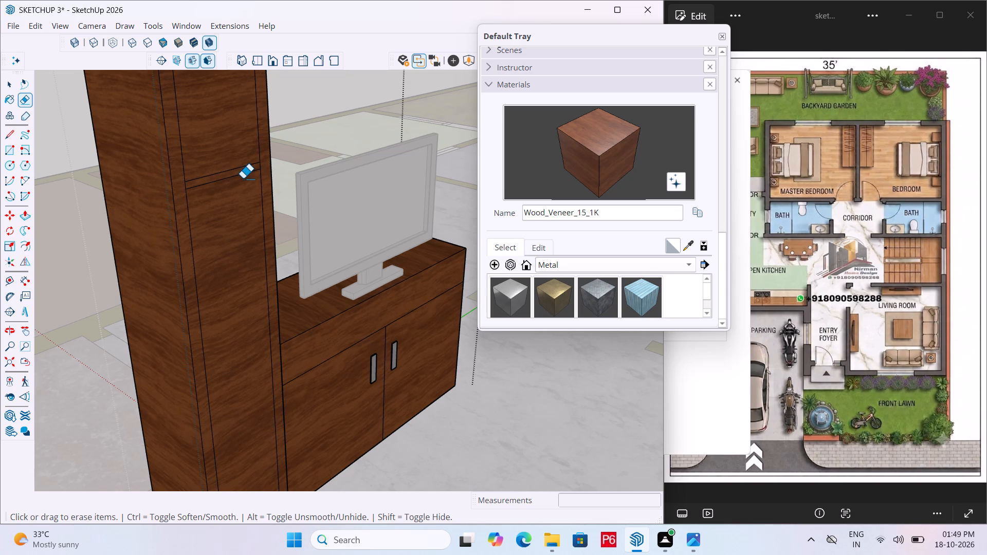
Place a guide about 1' 2" below the lower divider line on the column's inner front panel.
{"action": "scroll", "coordinate": [279, 127], "scroll_direction": "down", "scroll_amount": 4}
{"action": "key", "text": "space"}
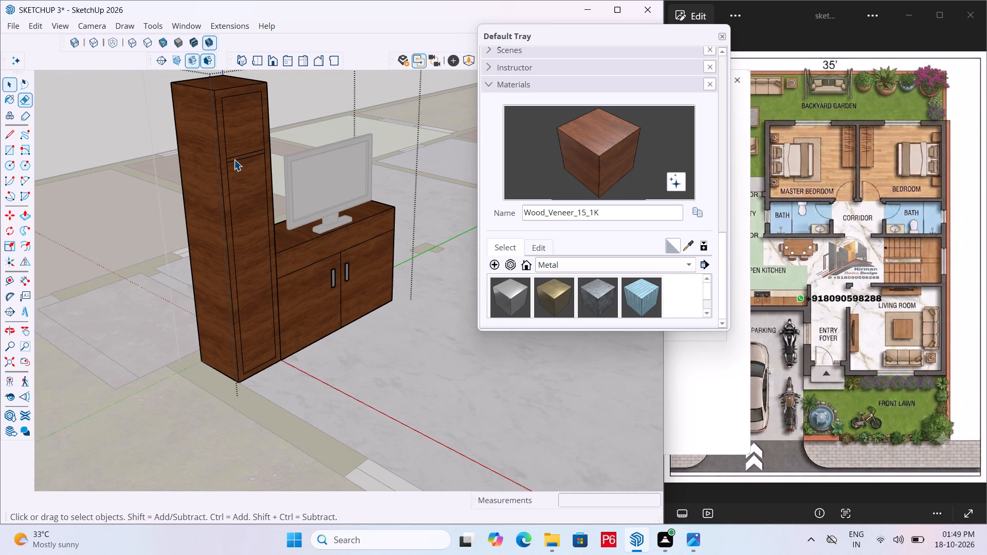
{"action": "scroll", "coordinate": [234, 159], "scroll_direction": "up", "scroll_amount": 4}
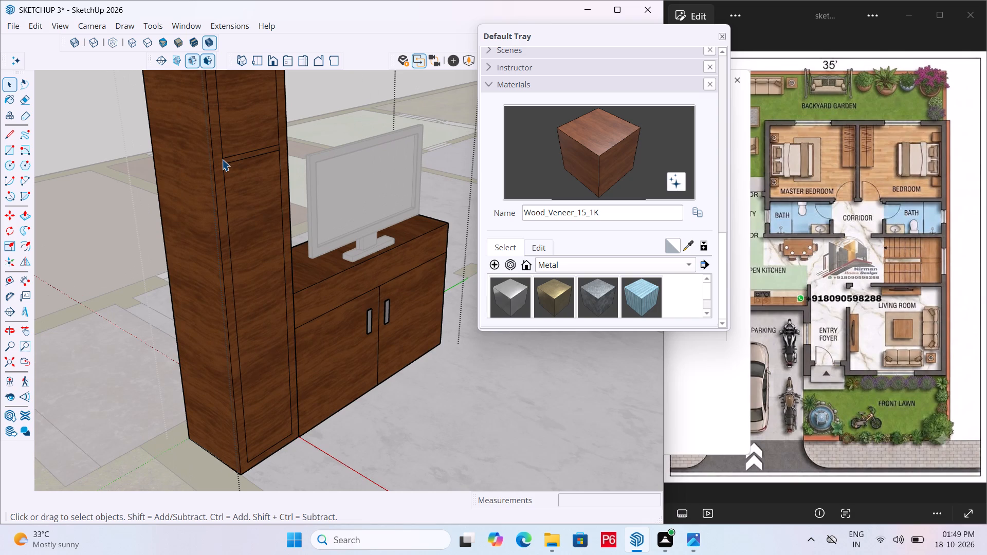
{"action": "scroll", "coordinate": [244, 157], "scroll_direction": "up", "scroll_amount": 5}
{"action": "key", "text": "t"}
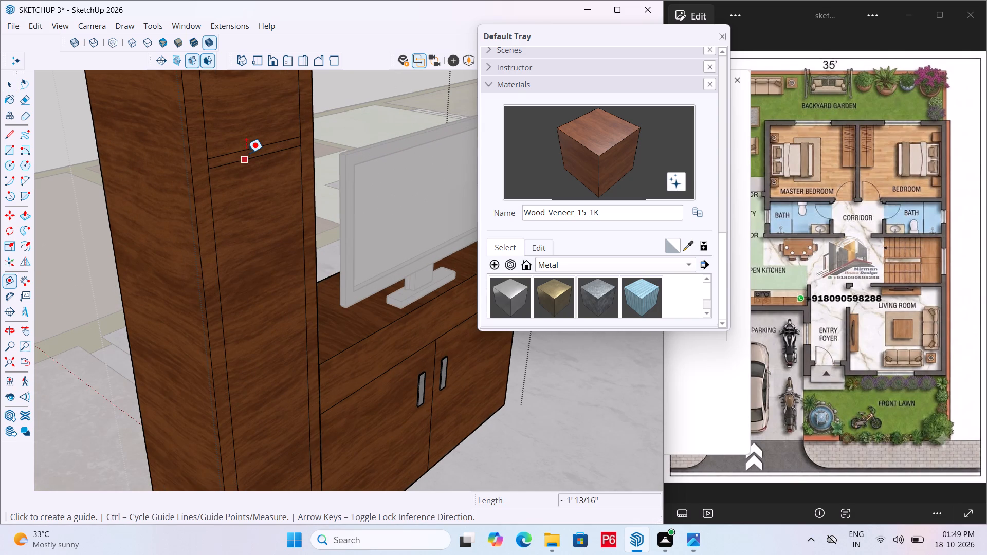
{"action": "left_click", "coordinate": [251, 158]}
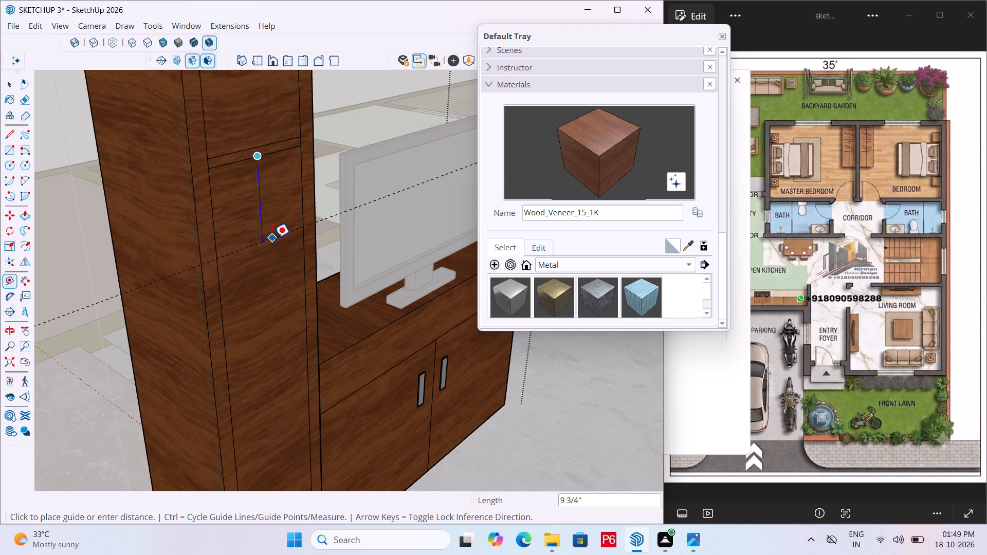
{"action": "scroll", "coordinate": [215, 241], "scroll_direction": "down", "scroll_amount": 5}
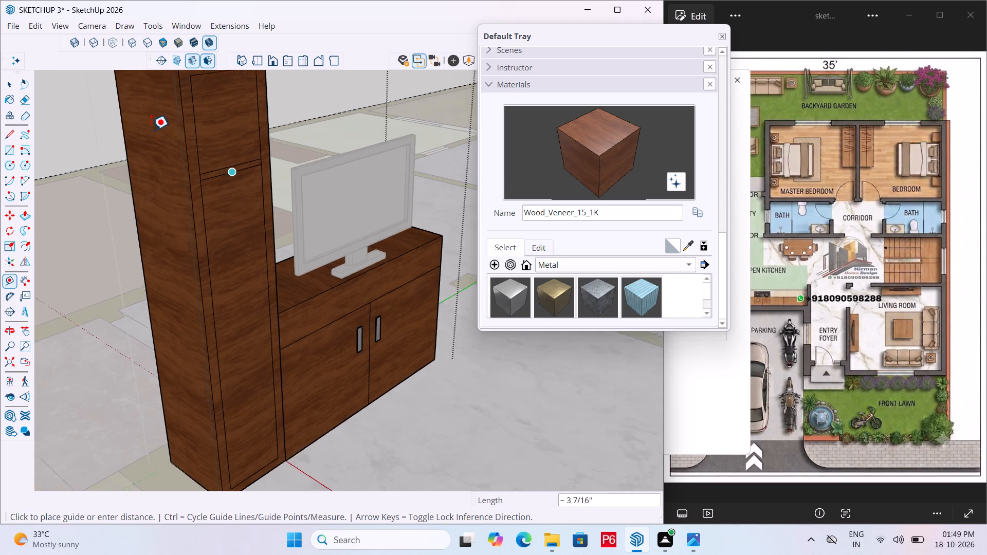
{"action": "scroll", "coordinate": [151, 131], "scroll_direction": "down", "scroll_amount": 1}
{"action": "scroll", "coordinate": [201, 171], "scroll_direction": "down", "scroll_amount": 5}
{"action": "scroll", "coordinate": [221, 227], "scroll_direction": "up", "scroll_amount": 6}
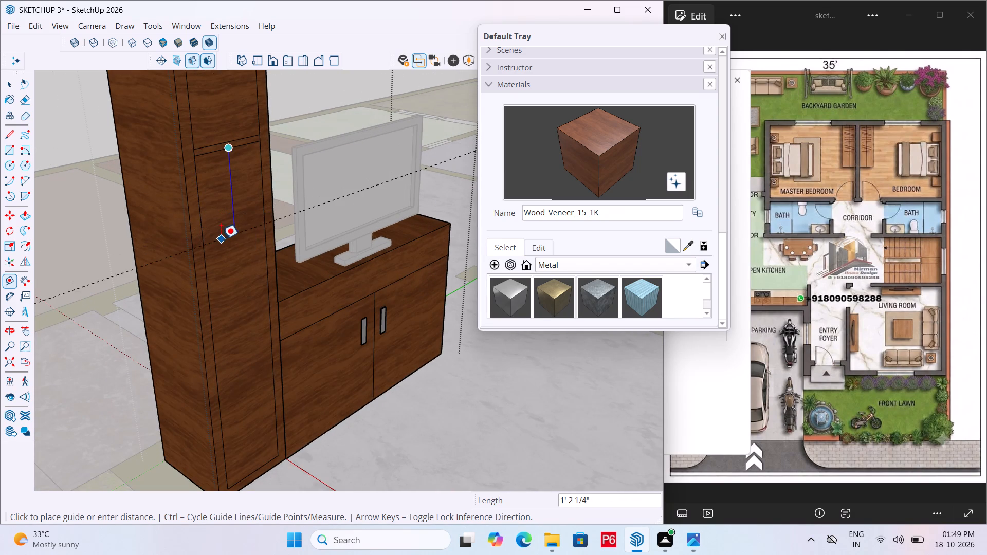
{"action": "left_click", "coordinate": [226, 232]}
{"action": "key", "text": "space"}
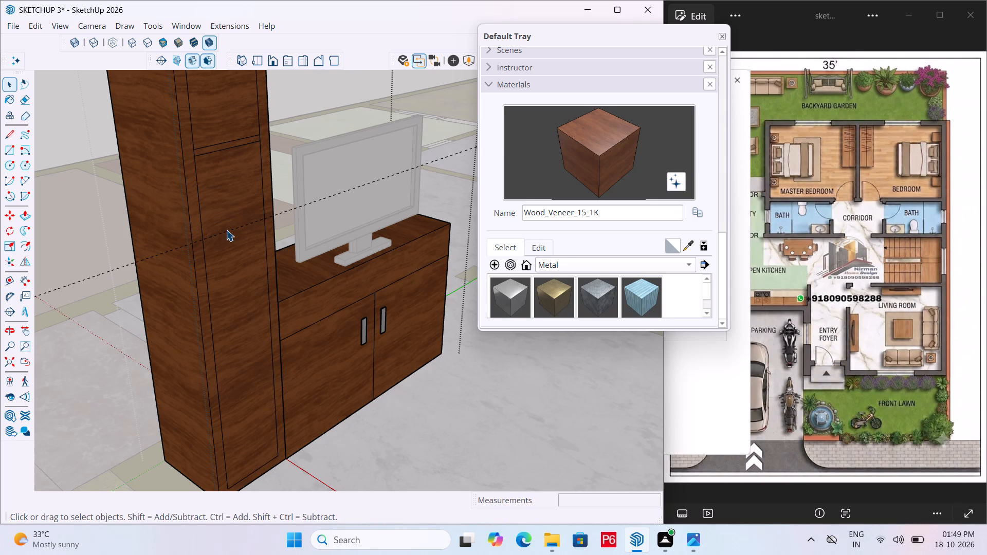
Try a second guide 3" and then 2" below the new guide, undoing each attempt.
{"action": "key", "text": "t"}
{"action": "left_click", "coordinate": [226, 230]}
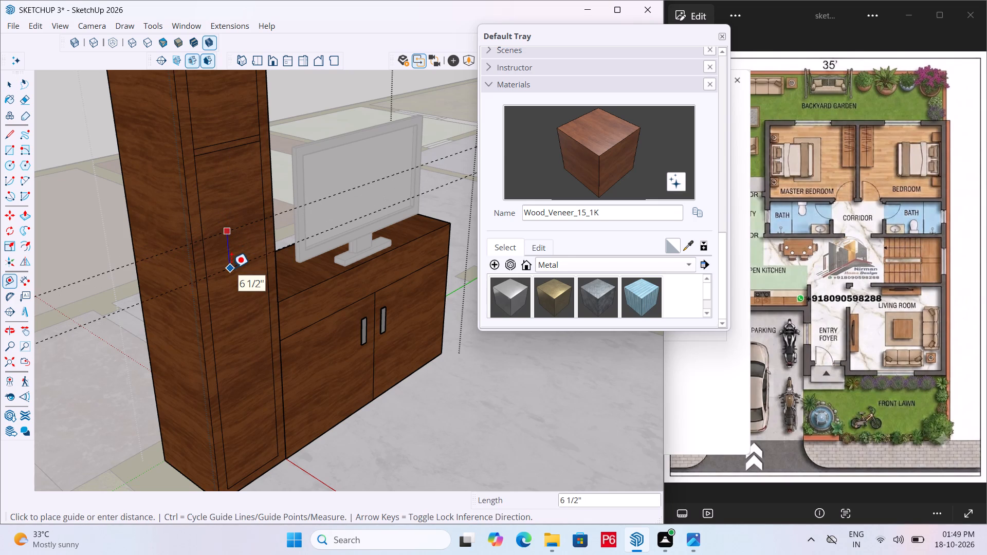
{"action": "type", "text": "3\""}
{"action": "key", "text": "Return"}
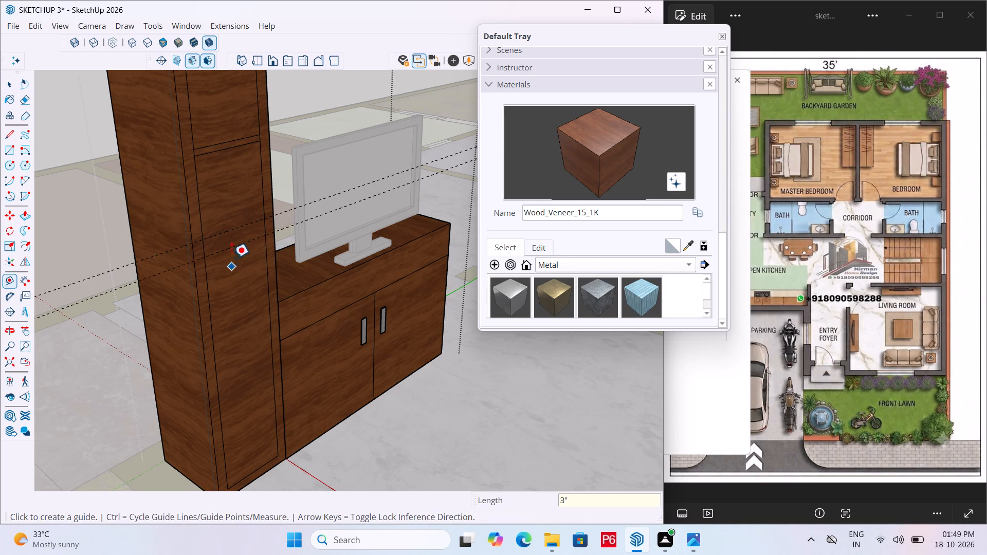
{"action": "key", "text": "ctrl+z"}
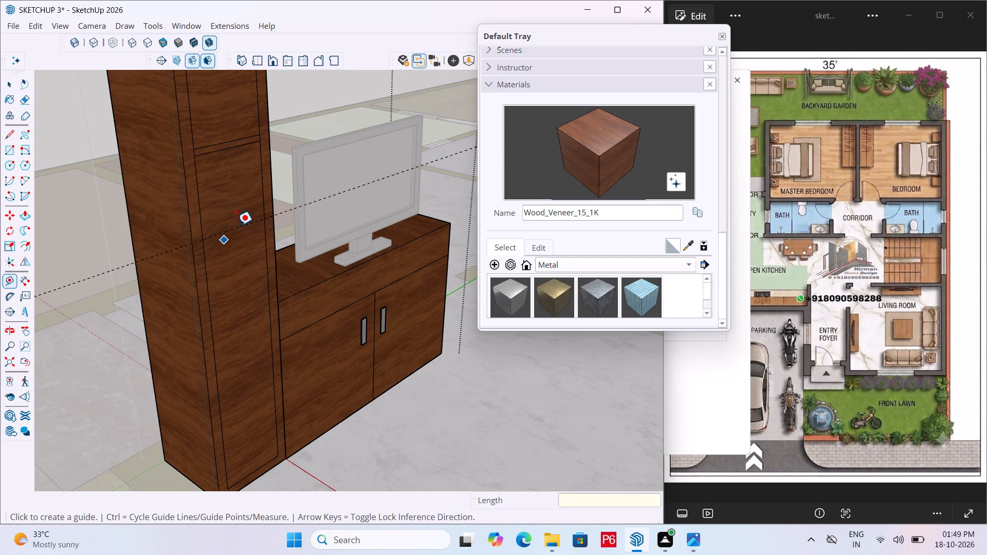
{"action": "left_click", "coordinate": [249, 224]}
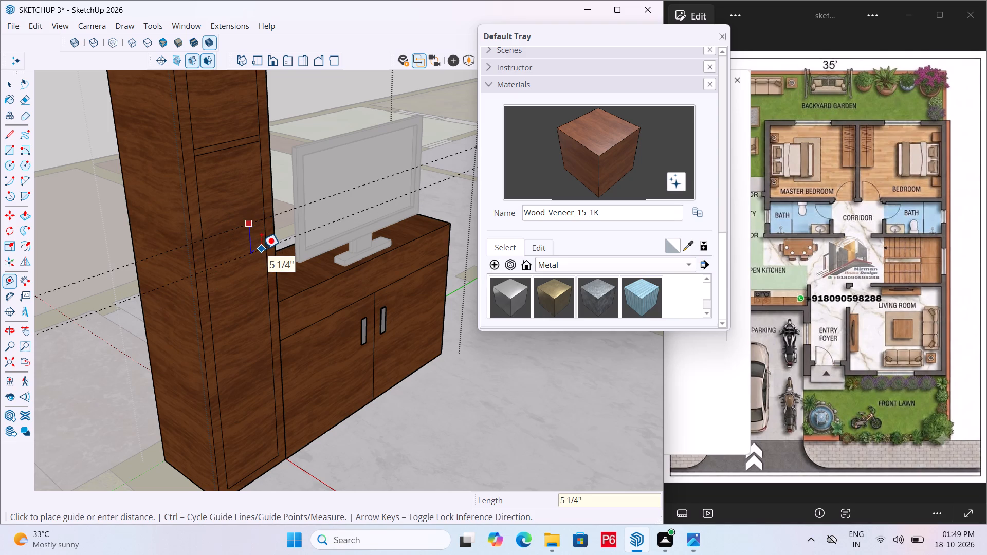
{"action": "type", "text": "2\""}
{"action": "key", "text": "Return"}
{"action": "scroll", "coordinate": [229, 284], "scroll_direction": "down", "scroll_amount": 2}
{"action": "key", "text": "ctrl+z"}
Place a second guide 1" below the existing guide to mark the next divider's thickness.
{"action": "scroll", "coordinate": [225, 246], "scroll_direction": "up", "scroll_amount": 5}
{"action": "left_click", "coordinate": [215, 238]}
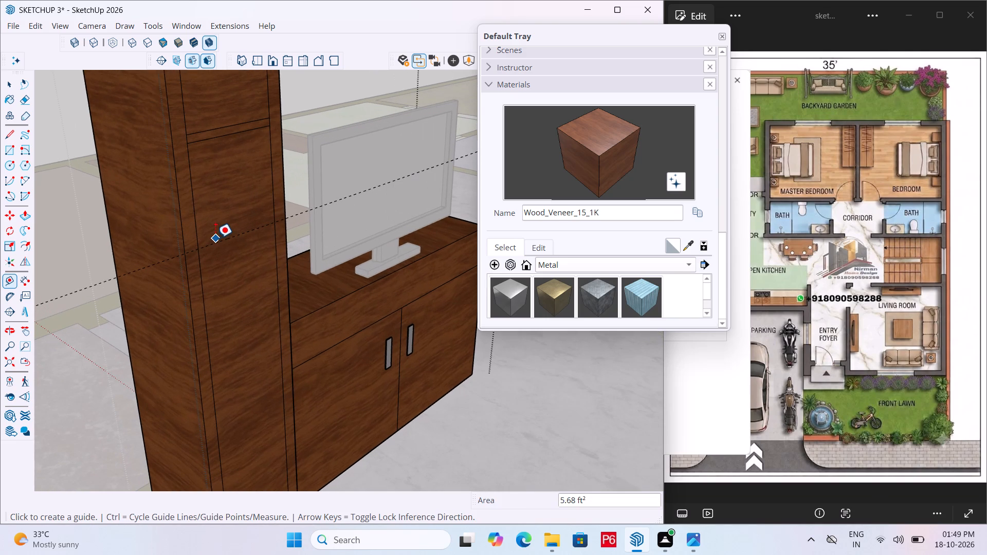
{"action": "key", "text": "Escape"}
{"action": "left_click", "coordinate": [248, 234]}
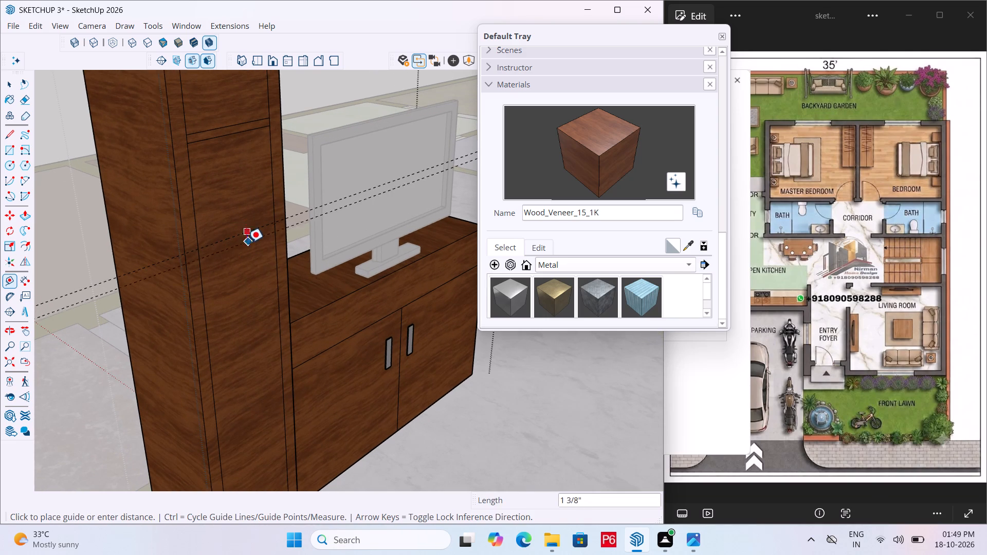
{"action": "key", "text": "1"}
{"action": "key", "text": "shift+quotedbl"}
{"action": "key", "text": "Return"}
Place another guide about 1' 3 5/8" below the lower guide of the pair, across the column's front.
{"action": "scroll", "coordinate": [236, 255], "scroll_direction": "up", "scroll_amount": 2}
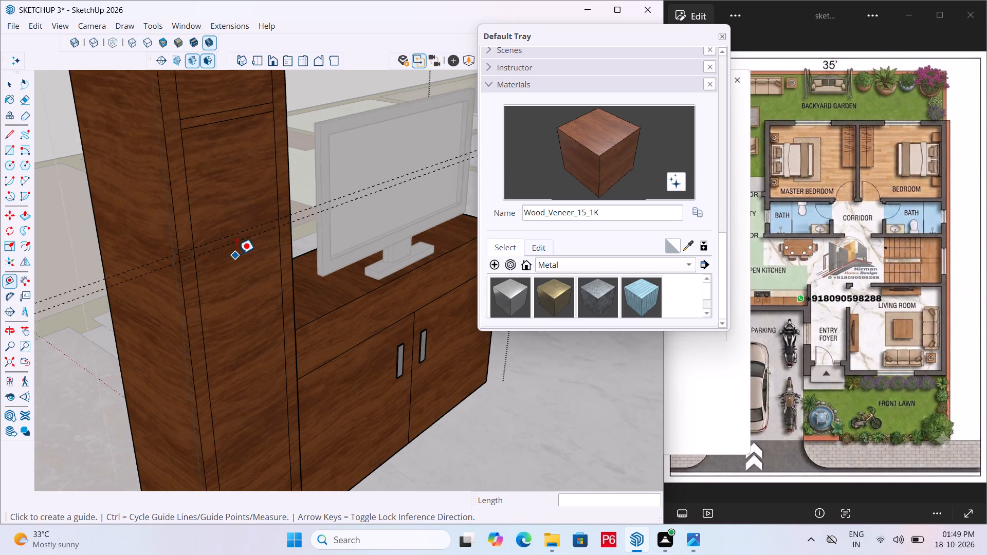
{"action": "scroll", "coordinate": [237, 254], "scroll_direction": "up", "scroll_amount": 4}
{"action": "left_click", "coordinate": [244, 236]}
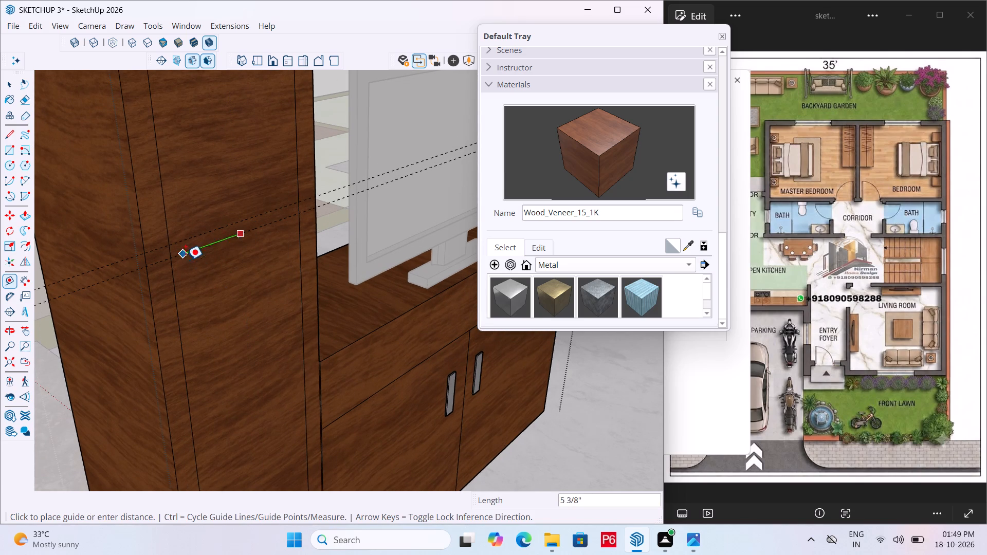
{"action": "key", "text": "space"}
{"action": "key", "text": "t"}
{"action": "left_click_drag", "start_coordinate": [211, 245], "coordinate": [212, 253]}
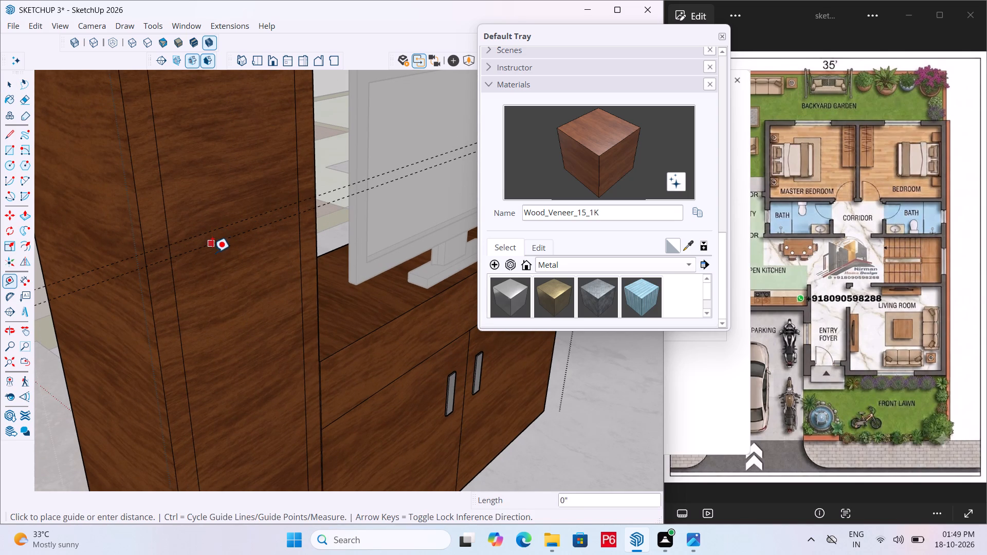
{"action": "left_click_drag", "start_coordinate": [212, 253], "coordinate": [212, 250]}
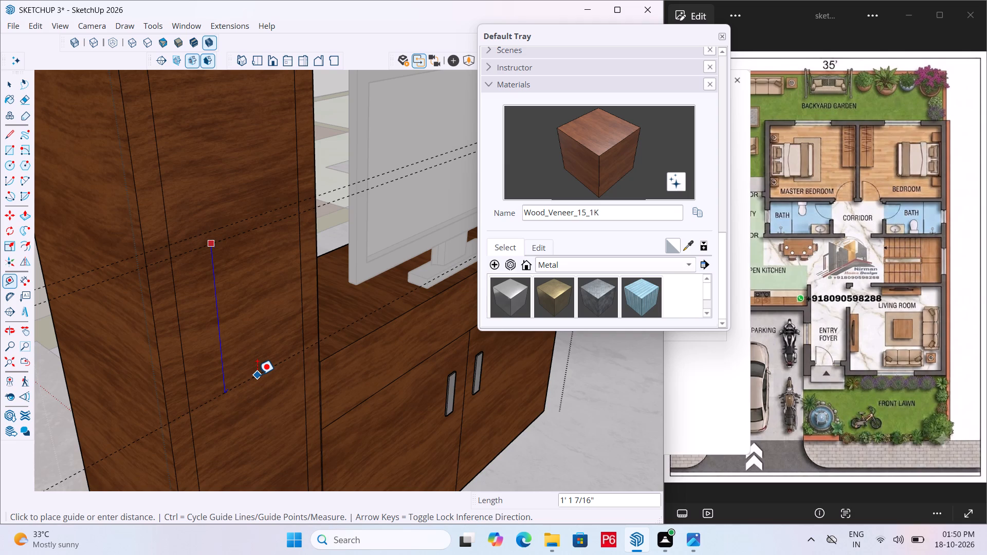
{"action": "scroll", "coordinate": [208, 328], "scroll_direction": "down", "scroll_amount": 6}
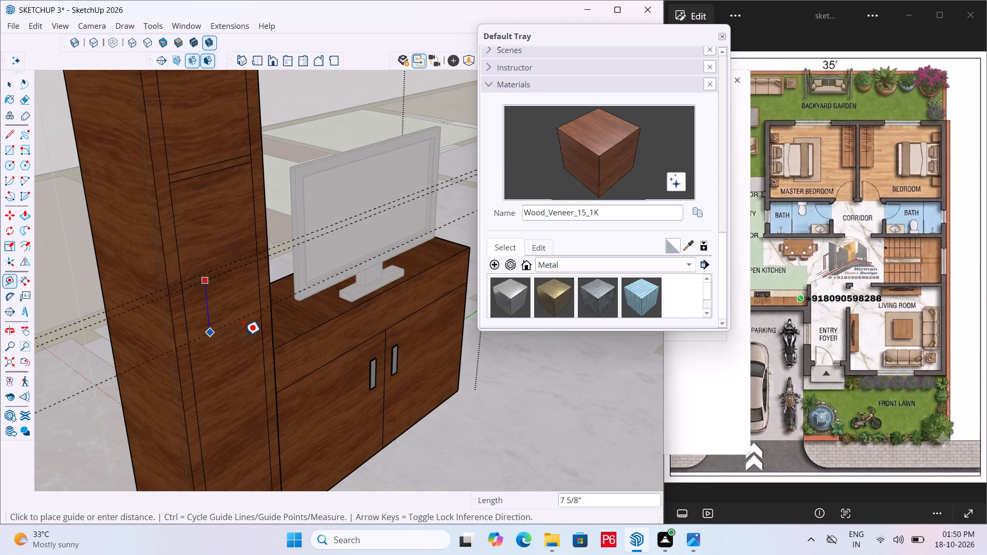
{"action": "left_click", "coordinate": [280, 347]}
Place a matching guide 1" below the lowest guide on the column's front.
{"action": "left_click", "coordinate": [226, 378]}
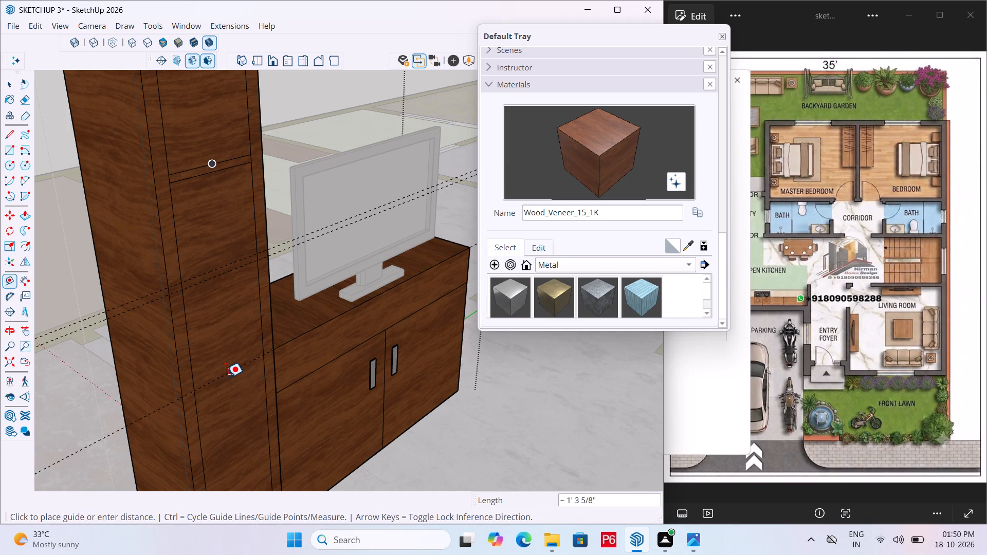
{"action": "key", "text": "Escape"}
{"action": "left_click", "coordinate": [210, 384]}
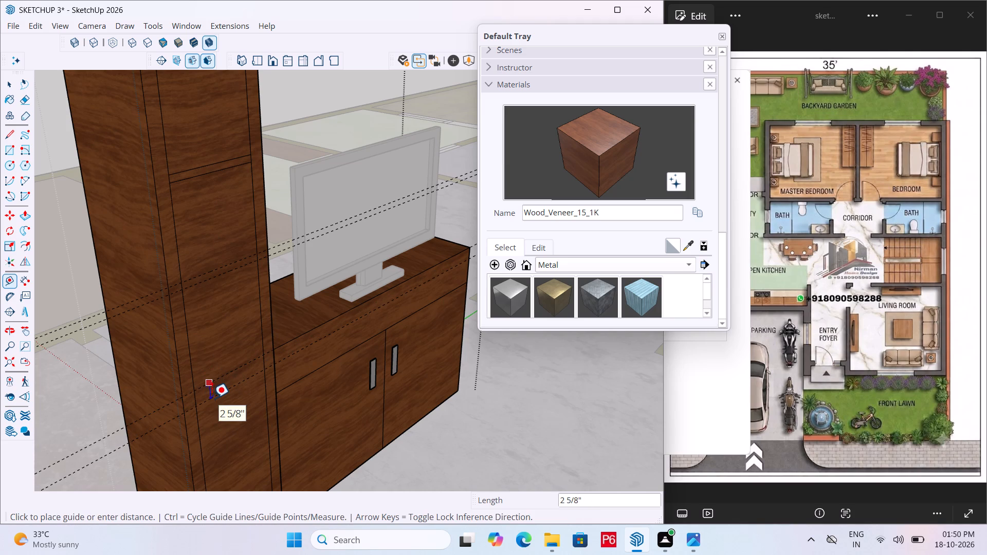
{"action": "type", "text": "1\""}
{"action": "key", "text": "Return"}
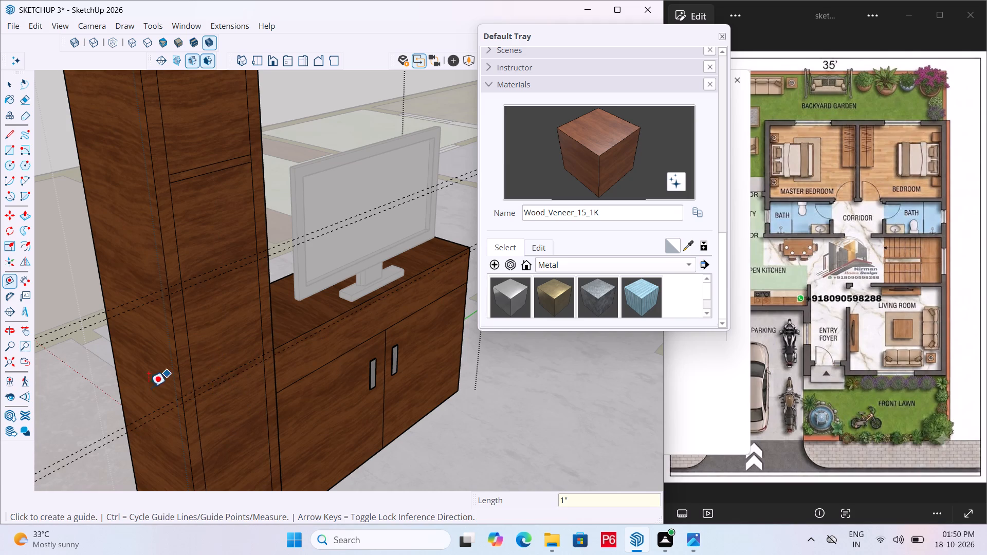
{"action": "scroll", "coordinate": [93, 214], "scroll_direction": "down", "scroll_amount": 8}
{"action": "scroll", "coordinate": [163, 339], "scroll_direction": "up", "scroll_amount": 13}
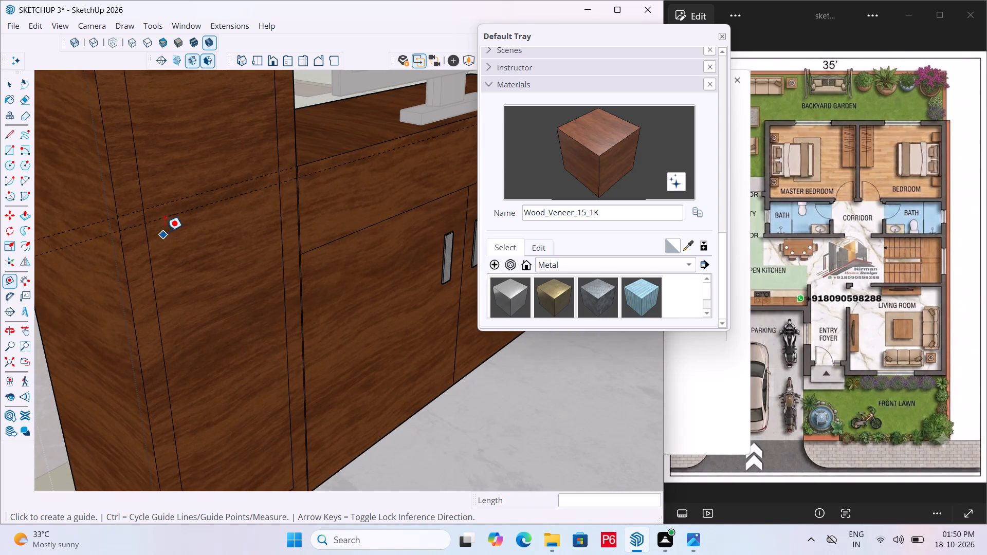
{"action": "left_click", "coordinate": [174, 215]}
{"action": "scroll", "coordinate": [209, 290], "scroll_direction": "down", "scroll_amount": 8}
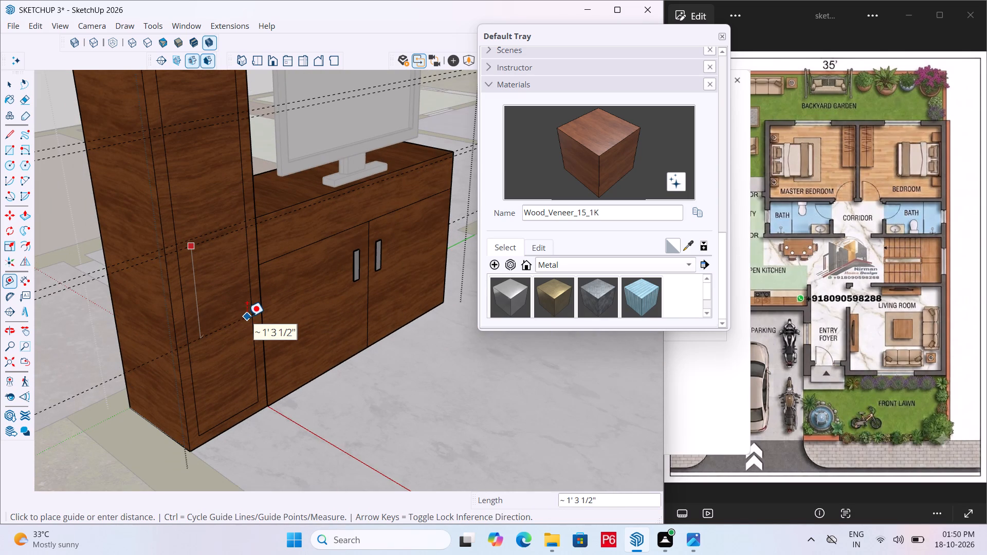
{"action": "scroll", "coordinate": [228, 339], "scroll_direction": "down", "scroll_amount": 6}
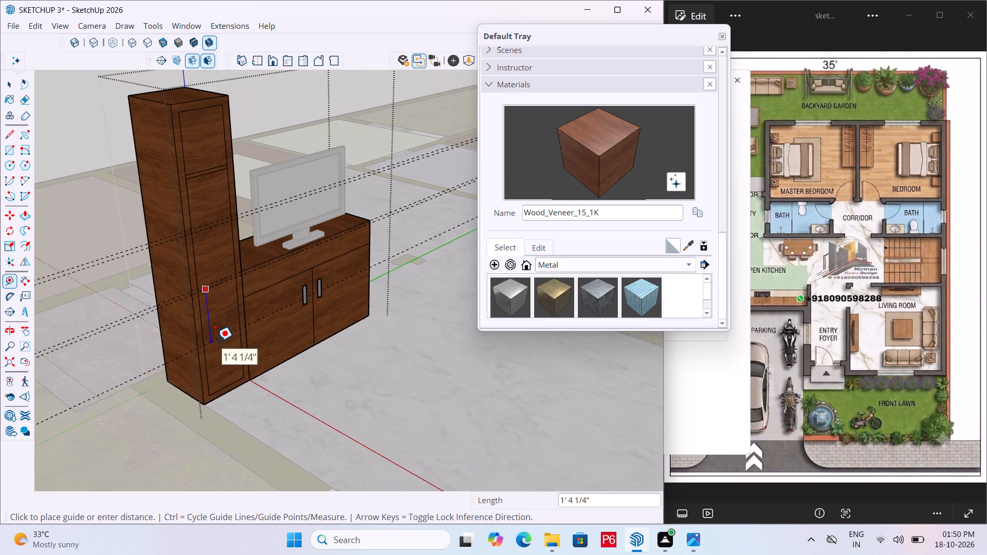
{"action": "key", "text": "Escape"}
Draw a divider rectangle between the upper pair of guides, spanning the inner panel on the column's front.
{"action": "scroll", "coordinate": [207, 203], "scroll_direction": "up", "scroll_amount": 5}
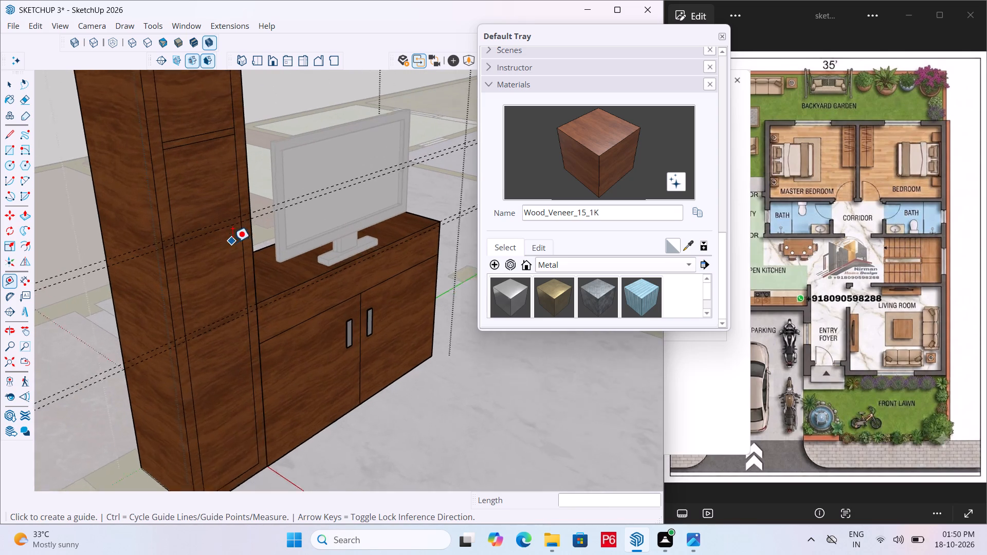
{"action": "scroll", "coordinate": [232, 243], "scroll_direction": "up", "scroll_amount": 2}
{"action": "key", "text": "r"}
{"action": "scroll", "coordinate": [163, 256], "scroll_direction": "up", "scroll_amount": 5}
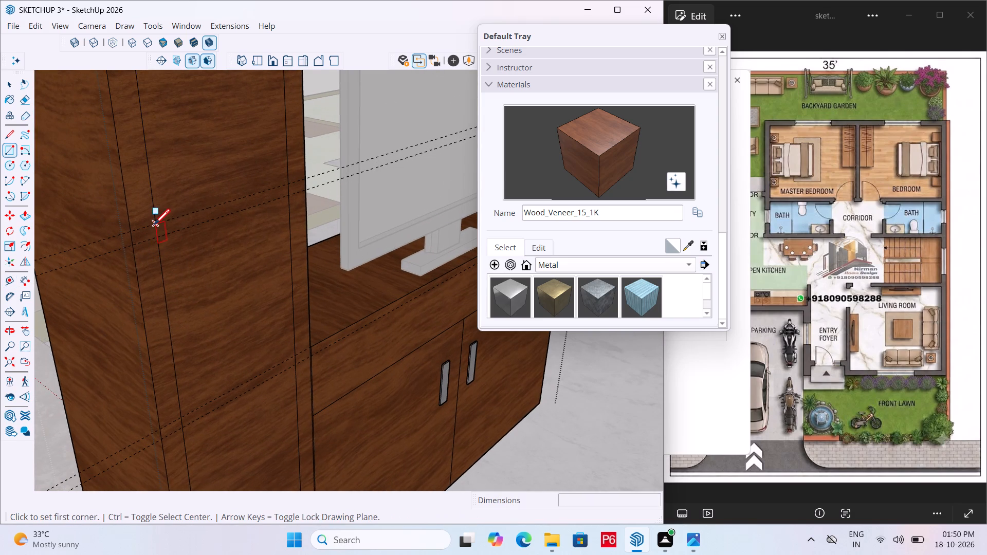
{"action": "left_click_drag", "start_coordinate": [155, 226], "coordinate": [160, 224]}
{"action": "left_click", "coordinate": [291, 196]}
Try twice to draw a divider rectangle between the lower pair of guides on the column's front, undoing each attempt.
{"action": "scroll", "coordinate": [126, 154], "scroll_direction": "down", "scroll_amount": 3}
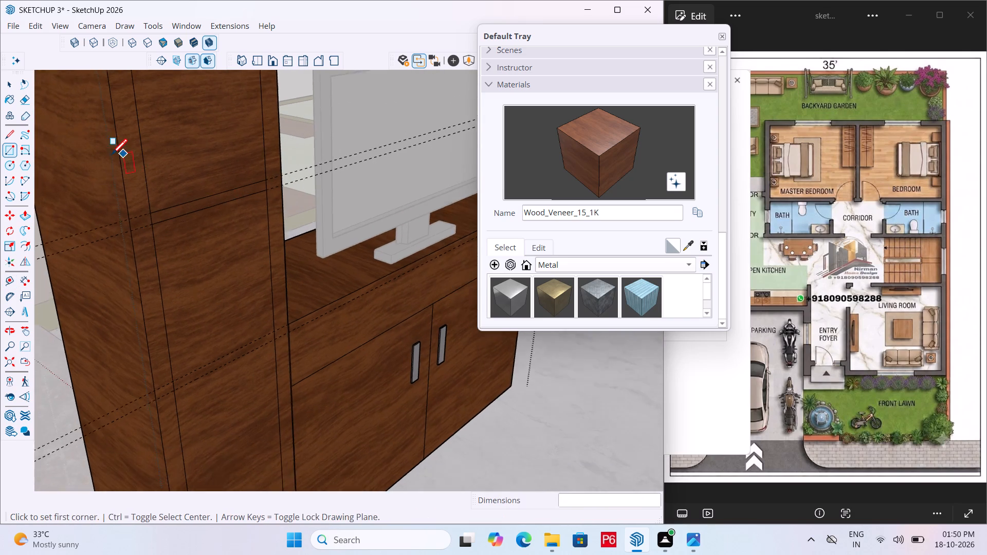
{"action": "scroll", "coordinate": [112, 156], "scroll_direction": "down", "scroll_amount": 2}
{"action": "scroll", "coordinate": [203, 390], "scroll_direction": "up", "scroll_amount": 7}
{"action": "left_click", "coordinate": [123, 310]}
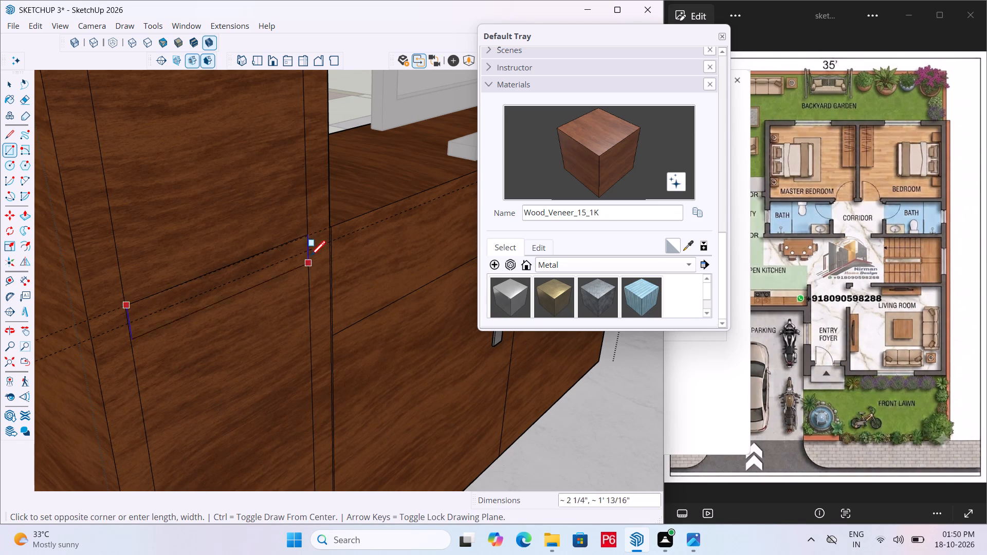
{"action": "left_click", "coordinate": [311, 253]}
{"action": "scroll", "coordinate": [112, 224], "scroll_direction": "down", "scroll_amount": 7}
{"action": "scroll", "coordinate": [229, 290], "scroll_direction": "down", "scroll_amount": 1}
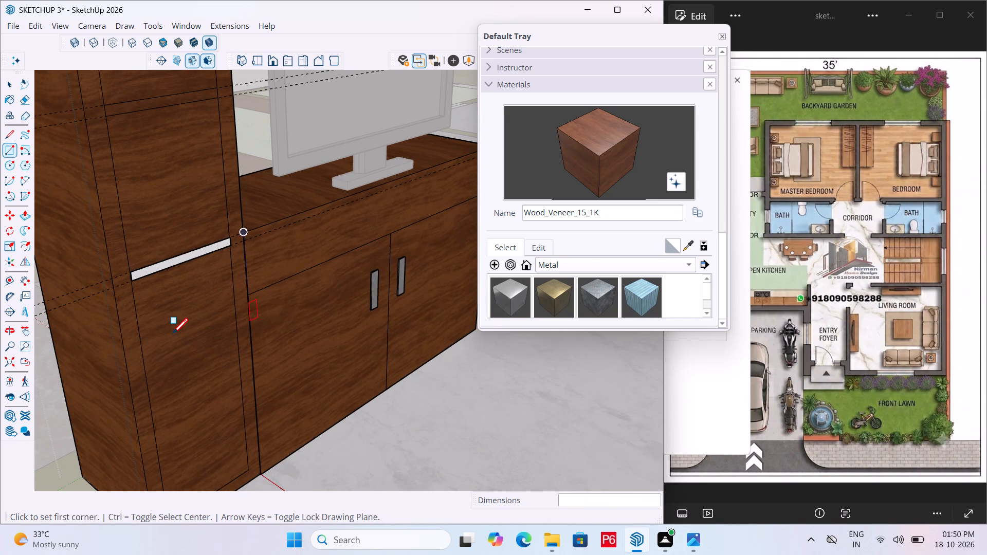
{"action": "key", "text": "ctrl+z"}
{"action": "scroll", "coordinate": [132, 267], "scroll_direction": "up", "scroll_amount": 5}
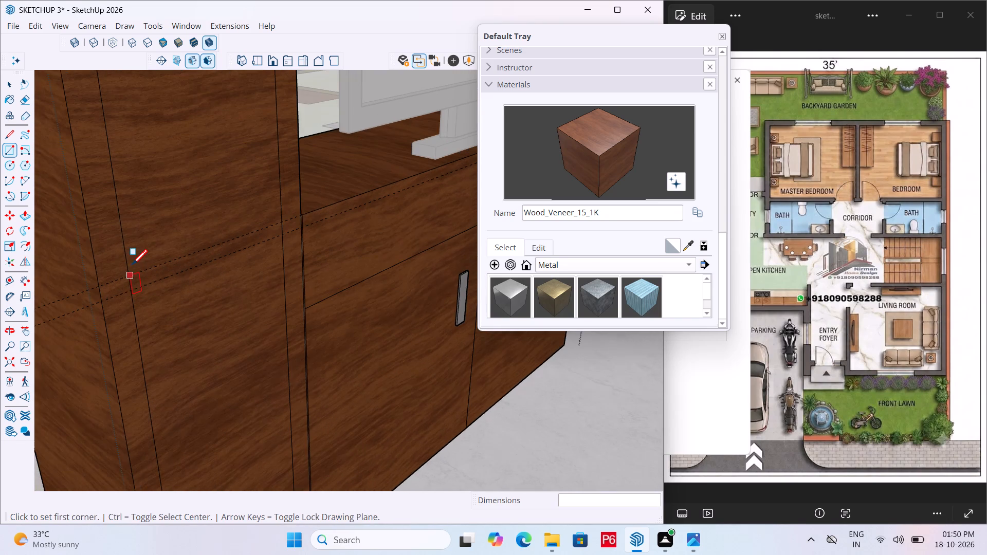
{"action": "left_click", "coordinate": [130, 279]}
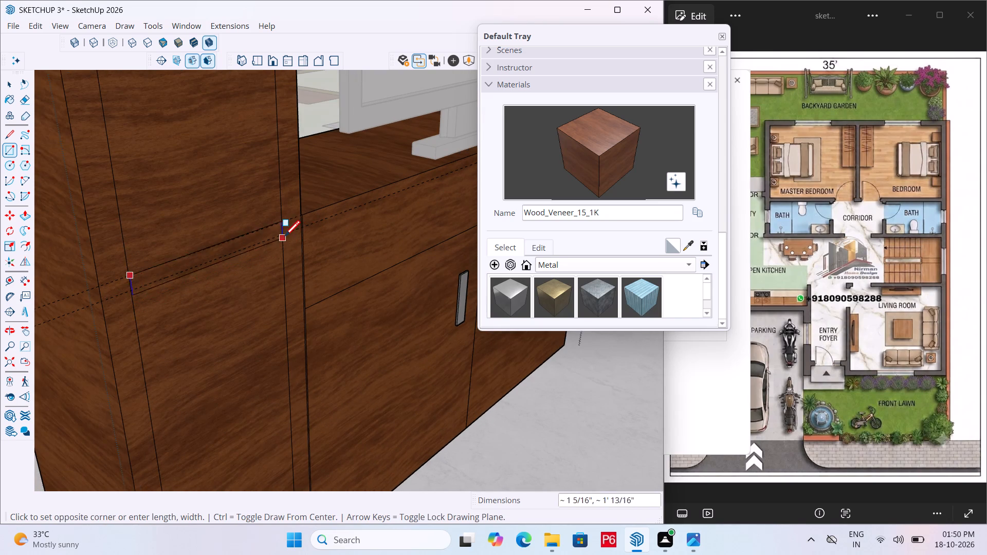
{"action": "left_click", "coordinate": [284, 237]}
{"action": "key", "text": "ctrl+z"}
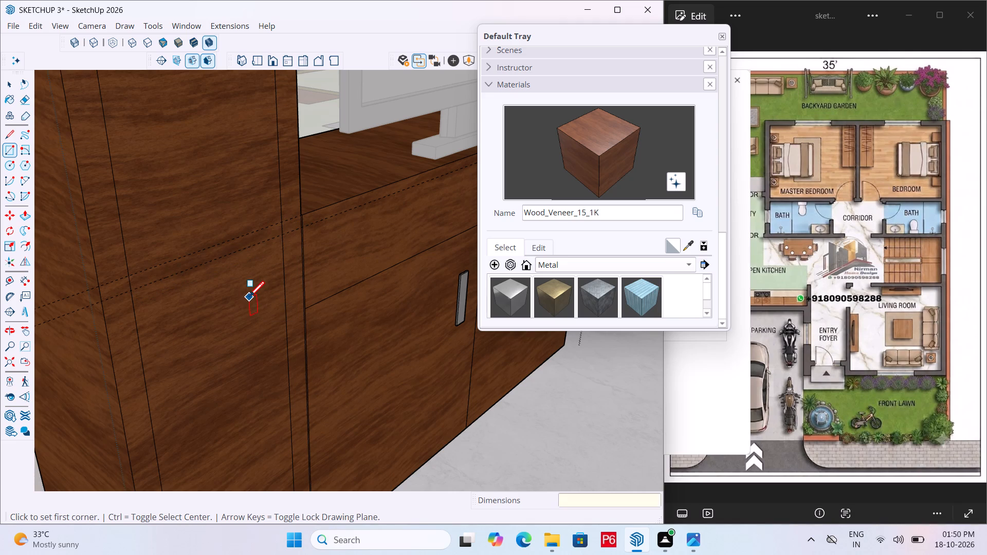
Check the column's inner front panel and the two lower guides by selecting them in turn.
{"action": "key", "text": "space"}
{"action": "double_click", "coordinate": [249, 299]}
{"action": "left_click", "coordinate": [155, 275]}
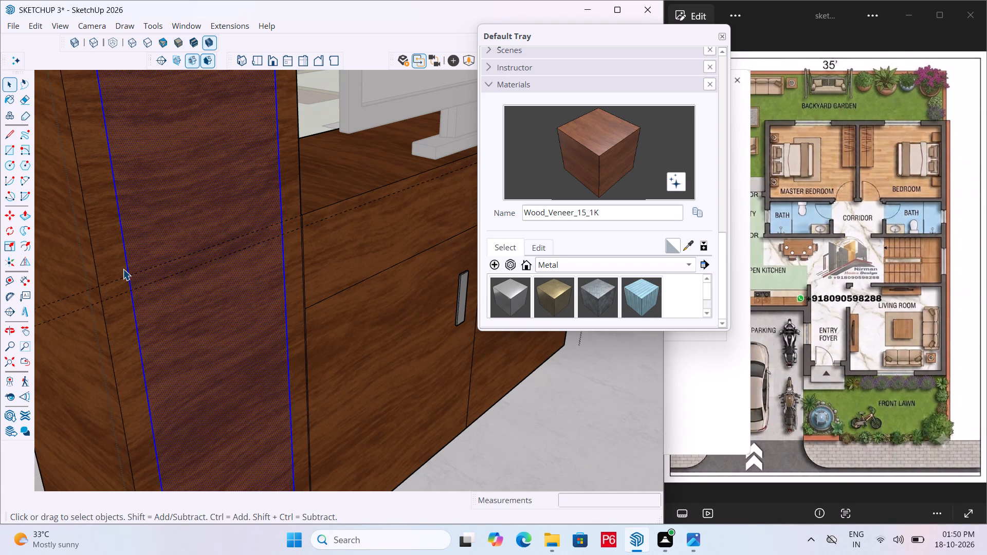
{"action": "left_click", "coordinate": [123, 269]}
{"action": "left_click", "coordinate": [147, 267]}
{"action": "left_click", "coordinate": [148, 269]}
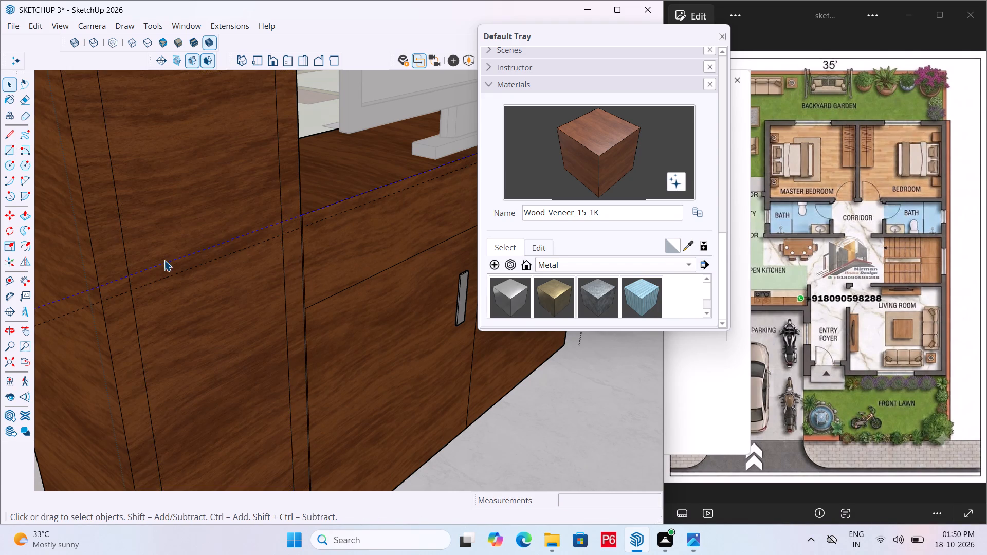
{"action": "left_click", "coordinate": [169, 274]}
{"action": "left_click", "coordinate": [148, 280]}
{"action": "double_click", "coordinate": [152, 283]}
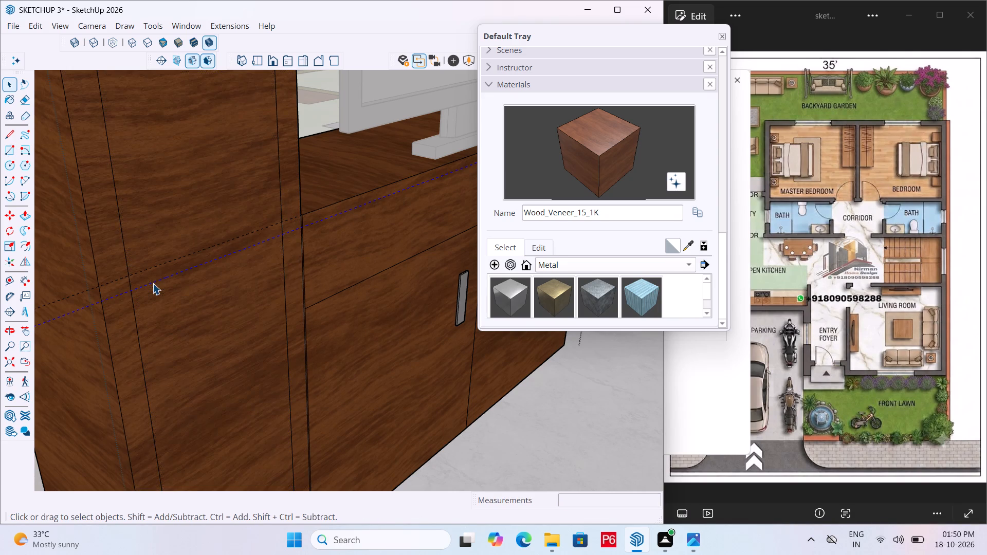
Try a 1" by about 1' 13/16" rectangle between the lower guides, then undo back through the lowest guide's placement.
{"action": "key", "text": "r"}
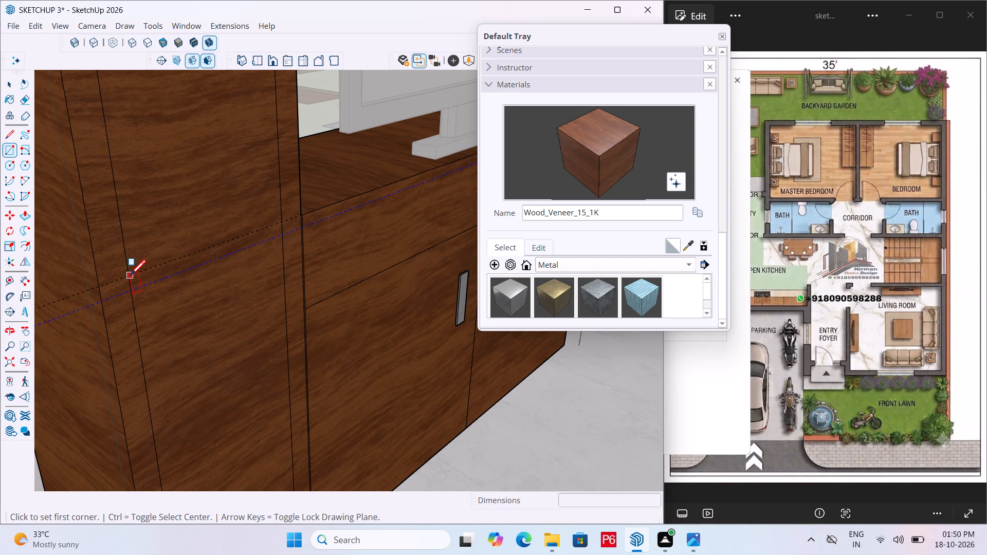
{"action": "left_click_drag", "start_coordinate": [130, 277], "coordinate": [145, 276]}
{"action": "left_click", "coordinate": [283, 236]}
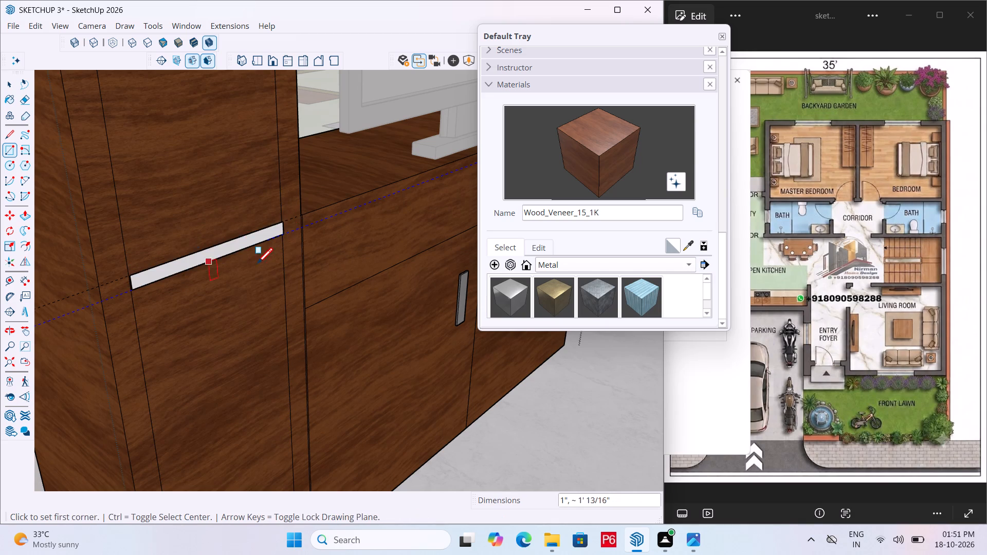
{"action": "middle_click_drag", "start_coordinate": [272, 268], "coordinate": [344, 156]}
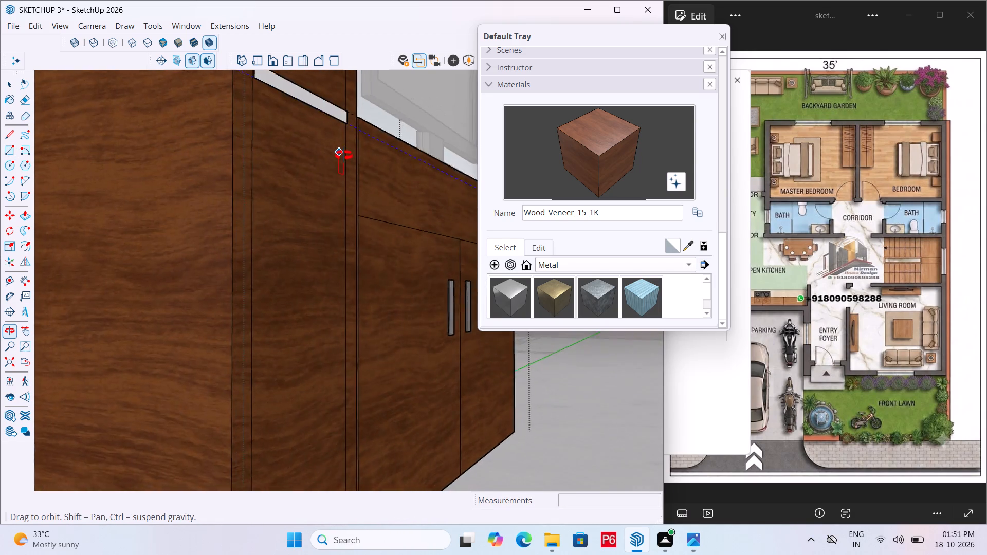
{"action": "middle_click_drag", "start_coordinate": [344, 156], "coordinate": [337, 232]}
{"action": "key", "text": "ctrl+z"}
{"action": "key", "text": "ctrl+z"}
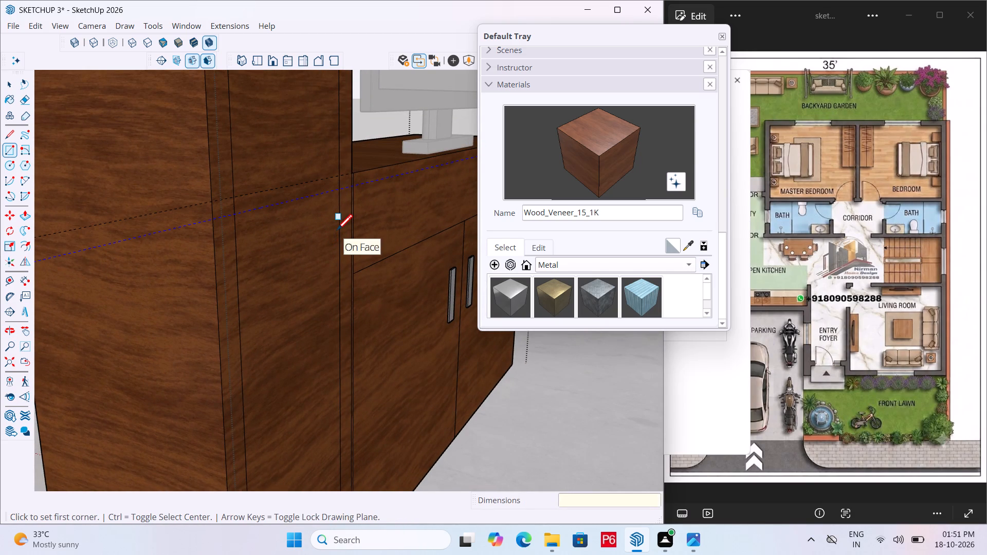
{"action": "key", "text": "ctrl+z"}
Place a guide 1" below the remaining lower guide on the column's front.
{"action": "key", "text": "t"}
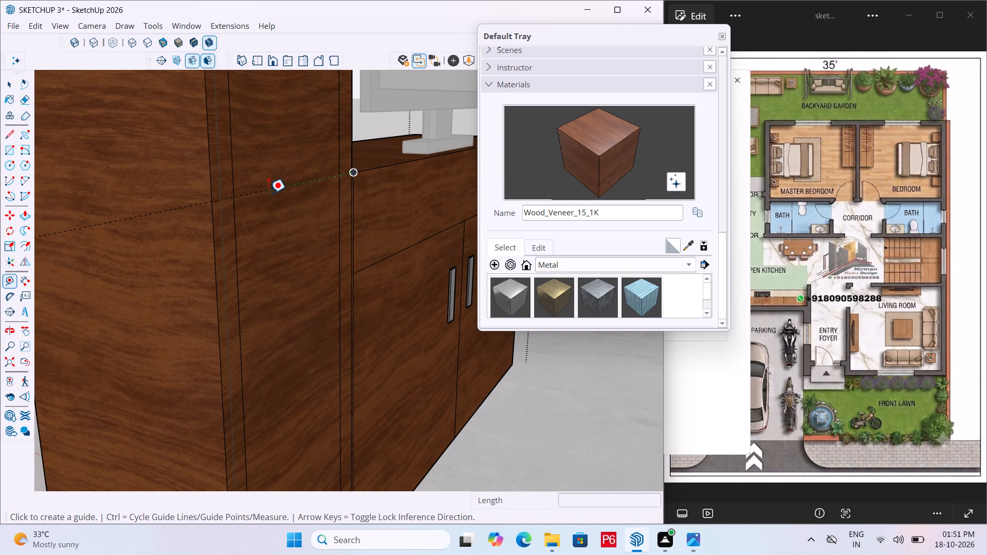
{"action": "left_click", "coordinate": [250, 194]}
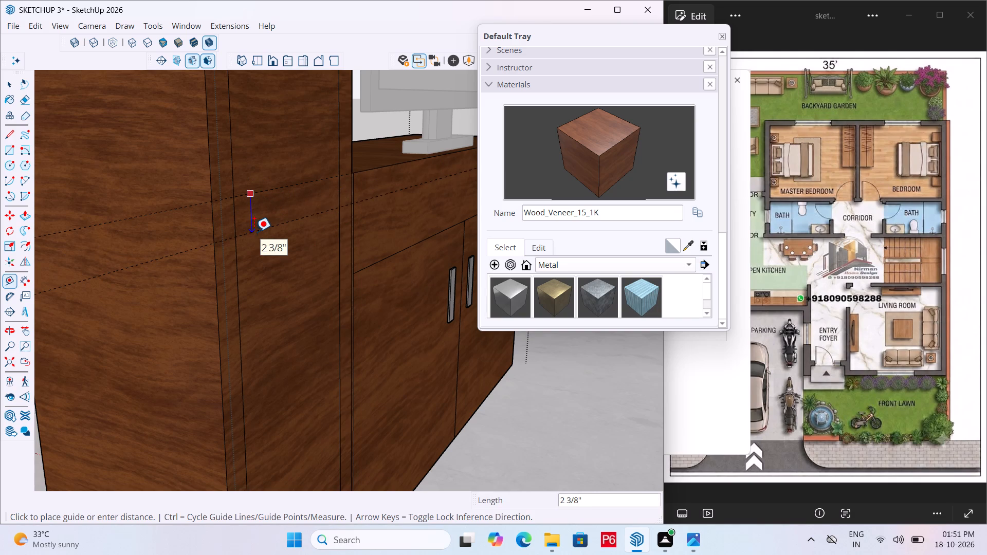
{"action": "type", "text": "1\""}
{"action": "key", "text": "Return"}
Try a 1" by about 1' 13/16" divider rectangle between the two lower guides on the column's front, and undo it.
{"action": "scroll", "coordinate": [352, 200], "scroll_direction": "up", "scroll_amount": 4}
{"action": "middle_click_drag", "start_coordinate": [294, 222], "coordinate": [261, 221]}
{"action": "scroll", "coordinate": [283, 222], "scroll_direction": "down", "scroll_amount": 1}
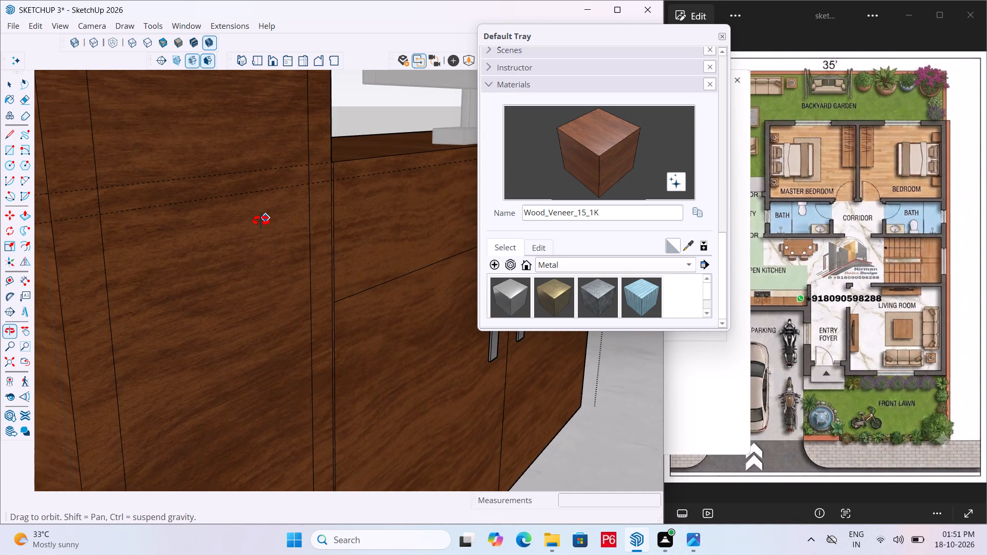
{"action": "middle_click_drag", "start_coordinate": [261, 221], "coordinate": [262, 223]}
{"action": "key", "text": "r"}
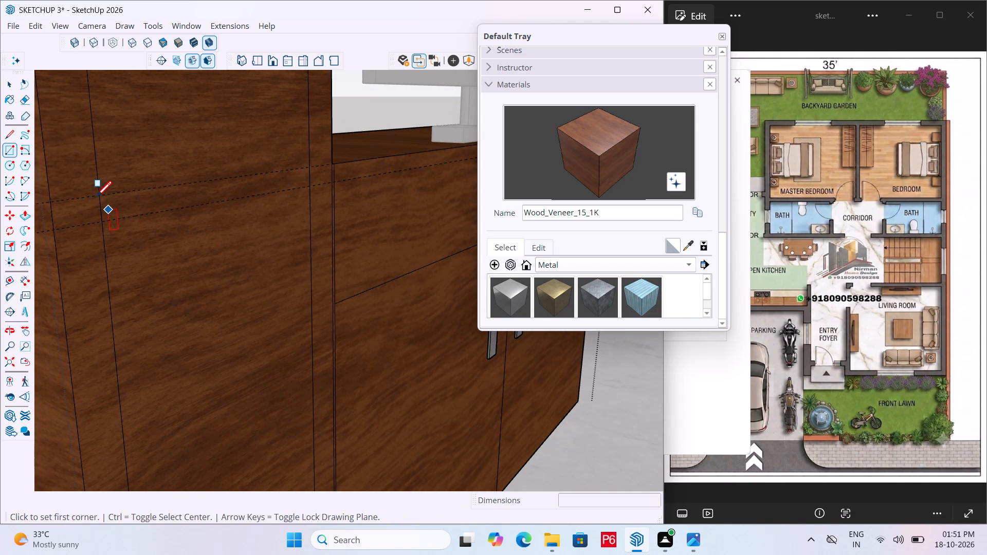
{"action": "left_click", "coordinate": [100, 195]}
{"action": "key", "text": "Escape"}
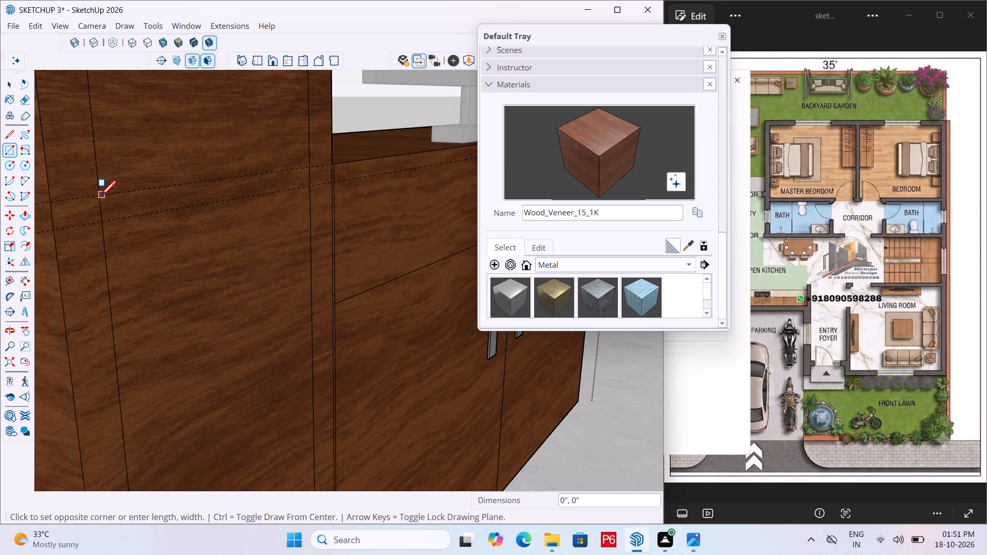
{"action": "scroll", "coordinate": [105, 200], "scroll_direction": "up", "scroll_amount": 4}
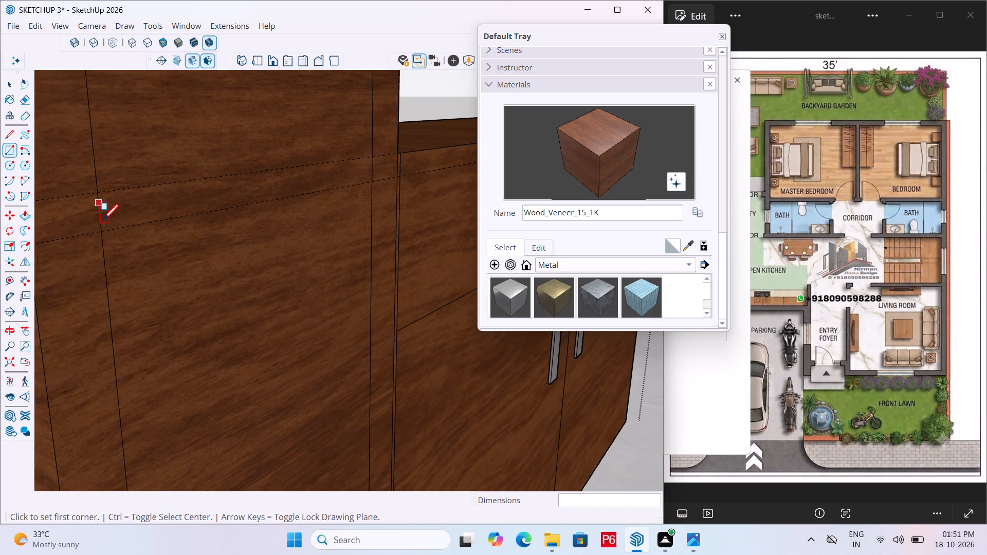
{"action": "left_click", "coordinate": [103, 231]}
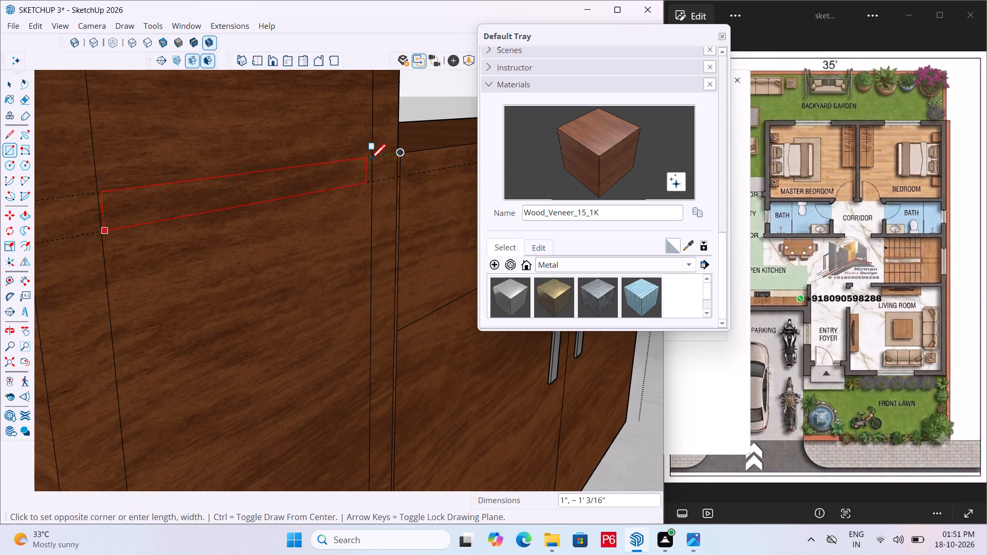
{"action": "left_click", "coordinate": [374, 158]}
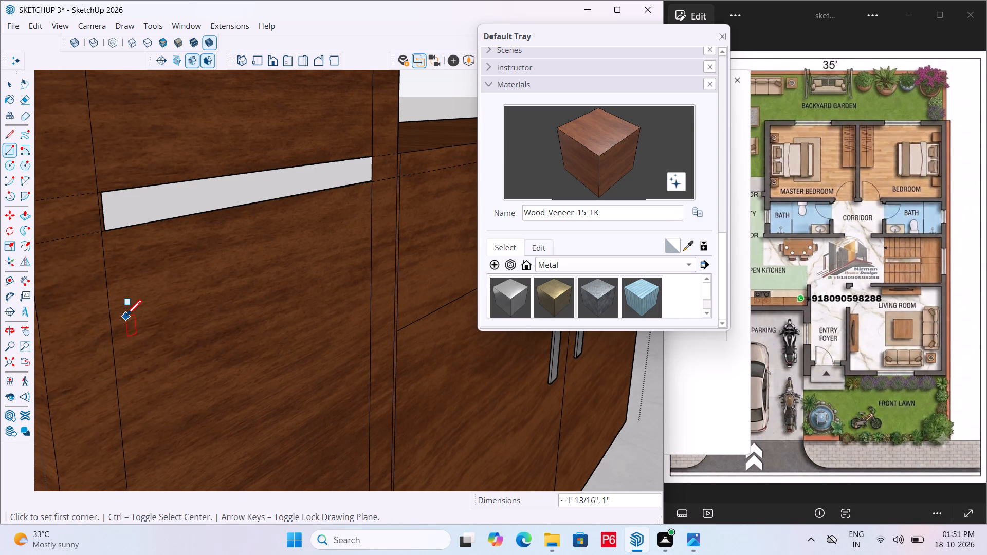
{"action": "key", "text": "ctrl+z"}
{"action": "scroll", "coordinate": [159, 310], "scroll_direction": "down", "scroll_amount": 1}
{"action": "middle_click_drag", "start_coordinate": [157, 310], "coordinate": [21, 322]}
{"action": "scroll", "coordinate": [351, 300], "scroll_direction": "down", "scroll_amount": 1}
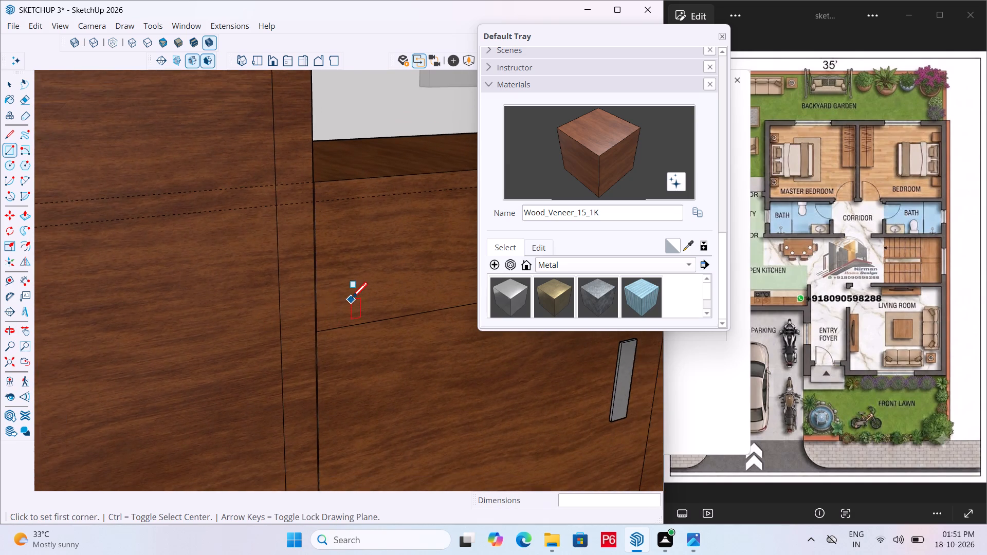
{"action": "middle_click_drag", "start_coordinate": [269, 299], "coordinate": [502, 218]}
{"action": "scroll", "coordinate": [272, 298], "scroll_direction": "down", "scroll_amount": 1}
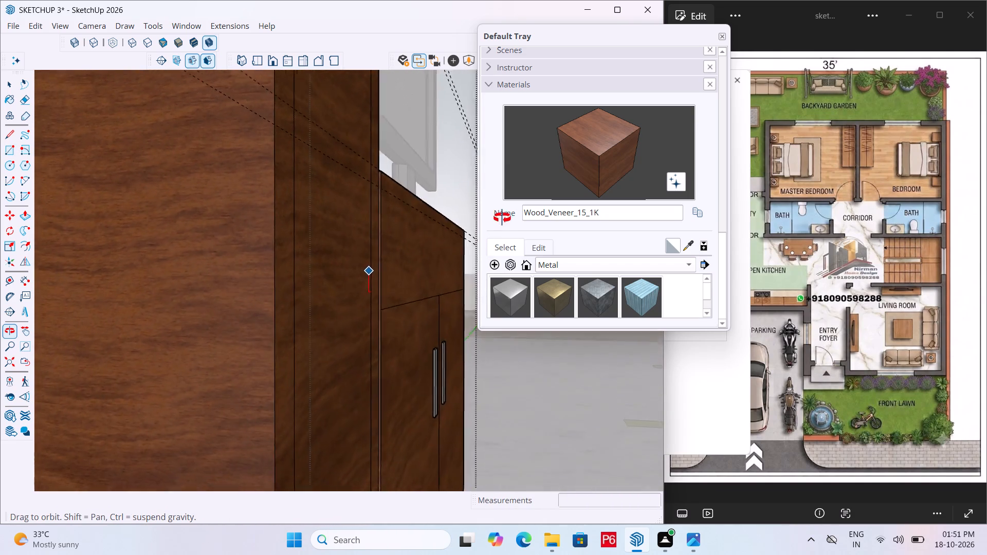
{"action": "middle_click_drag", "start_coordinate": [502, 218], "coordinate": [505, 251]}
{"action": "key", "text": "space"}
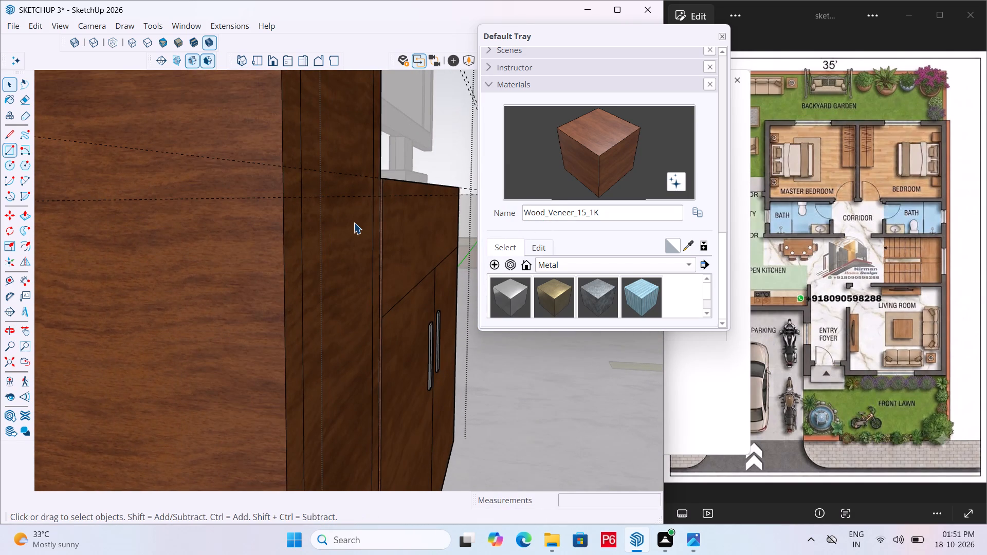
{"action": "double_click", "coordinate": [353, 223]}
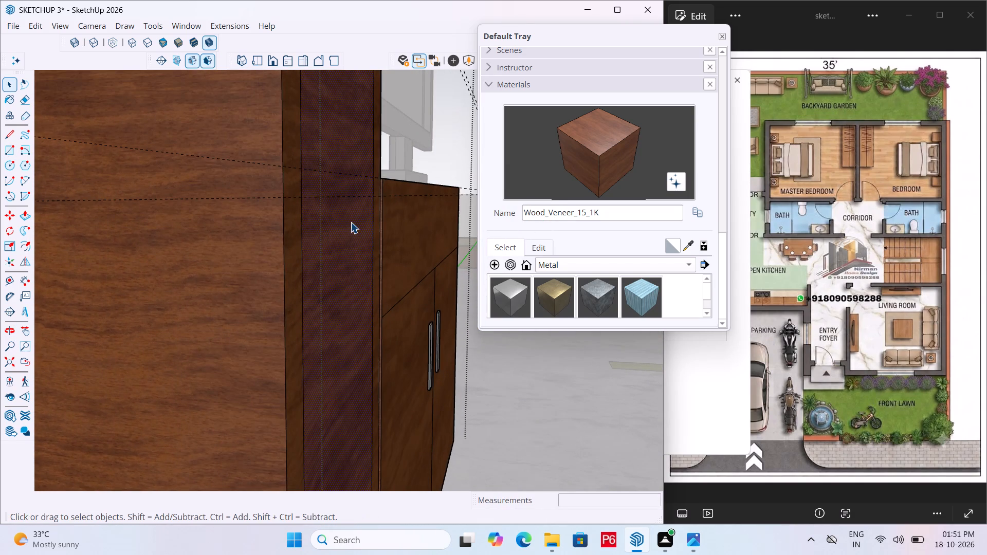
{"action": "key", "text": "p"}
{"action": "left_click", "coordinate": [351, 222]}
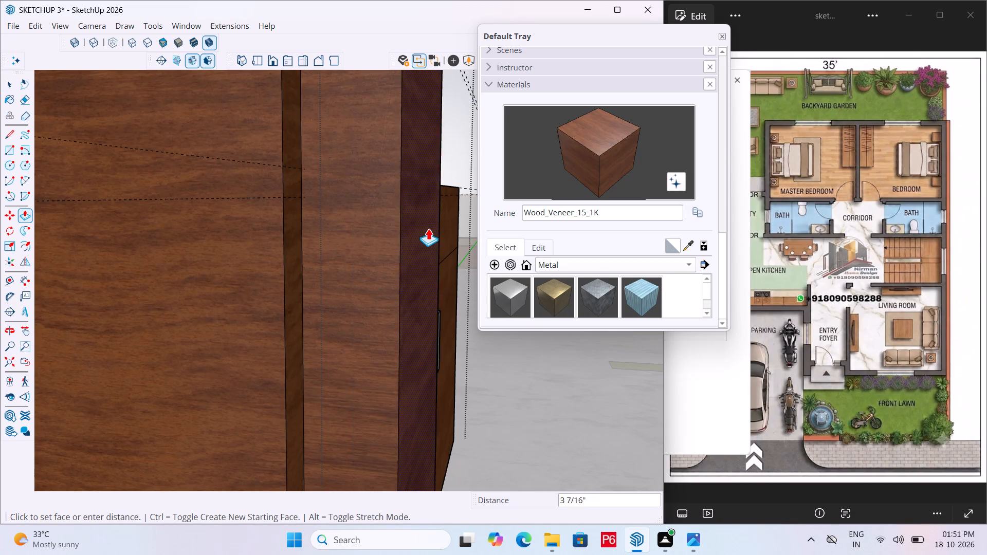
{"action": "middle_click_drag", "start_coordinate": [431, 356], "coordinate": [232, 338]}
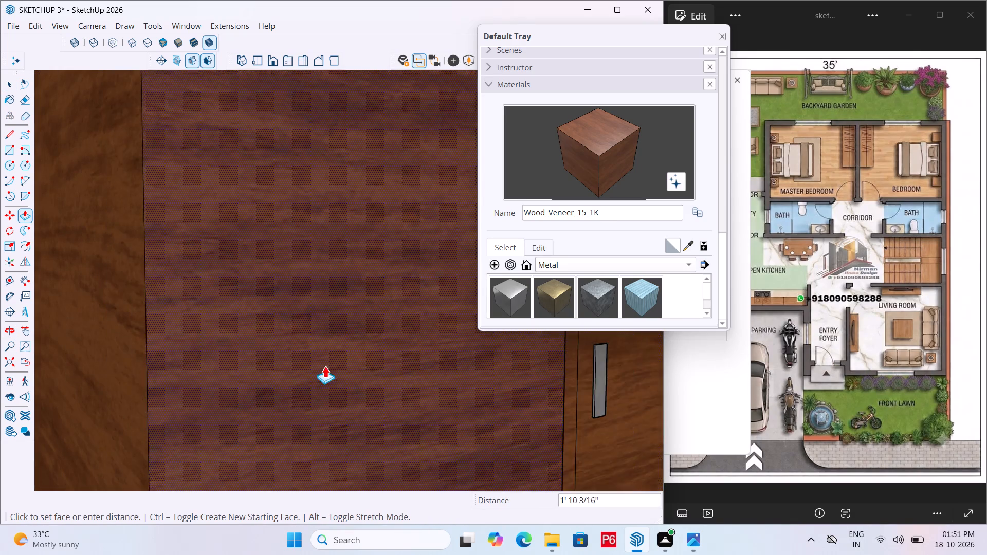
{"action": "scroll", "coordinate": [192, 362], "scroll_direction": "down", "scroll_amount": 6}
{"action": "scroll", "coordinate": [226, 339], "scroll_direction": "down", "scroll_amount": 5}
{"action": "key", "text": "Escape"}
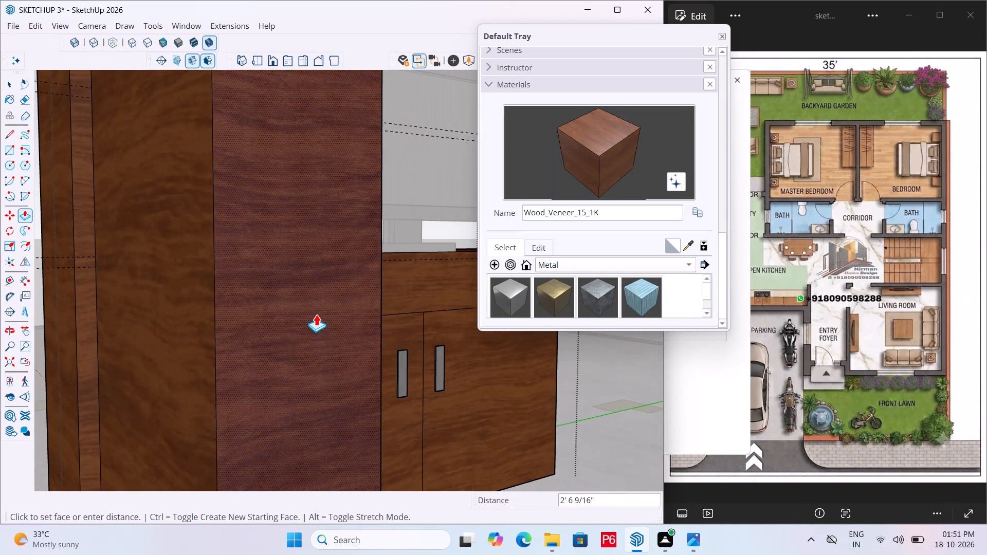
Push/Pull the column's front frame by about 1/8", apply the same offset to the inner front panel, and save the model.
{"action": "left_click", "coordinate": [229, 312]}
{"action": "scroll", "coordinate": [223, 298], "scroll_direction": "up", "scroll_amount": 5}
{"action": "middle_click_drag", "start_coordinate": [276, 298], "coordinate": [305, 309]}
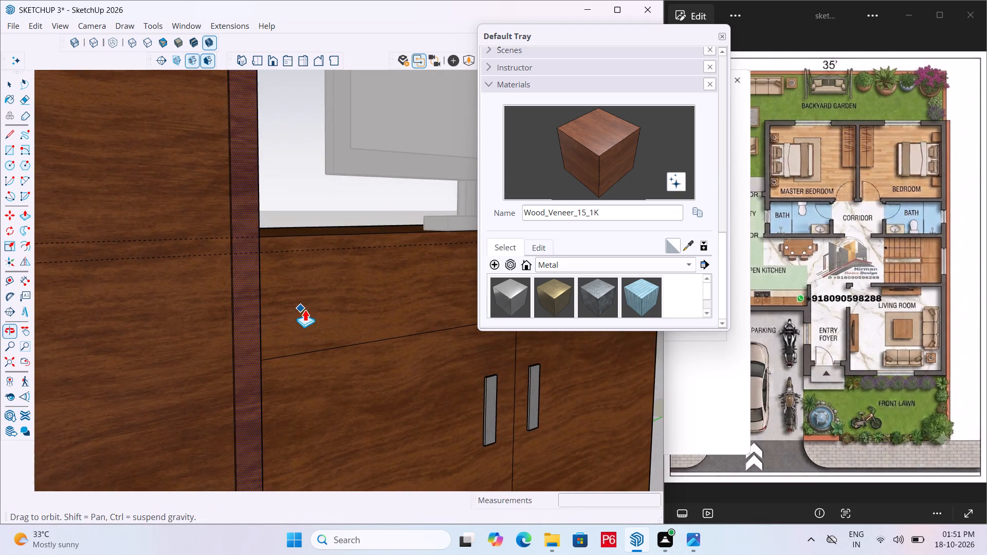
{"action": "scroll", "coordinate": [300, 299], "scroll_direction": "up", "scroll_amount": 11}
{"action": "scroll", "coordinate": [184, 313], "scroll_direction": "up", "scroll_amount": 6}
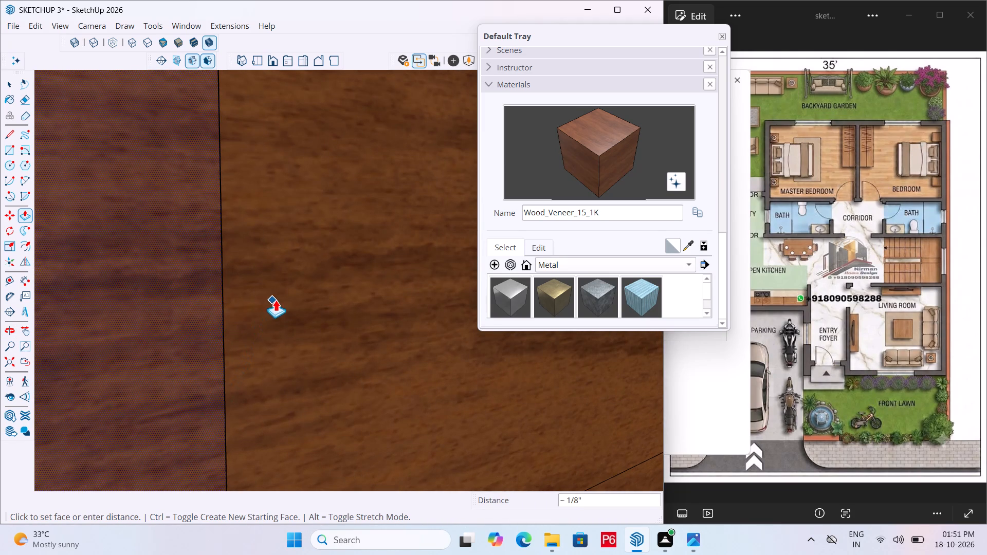
{"action": "left_click", "coordinate": [276, 300]}
{"action": "scroll", "coordinate": [239, 248], "scroll_direction": "down", "scroll_amount": 12}
{"action": "double_click", "coordinate": [95, 285]}
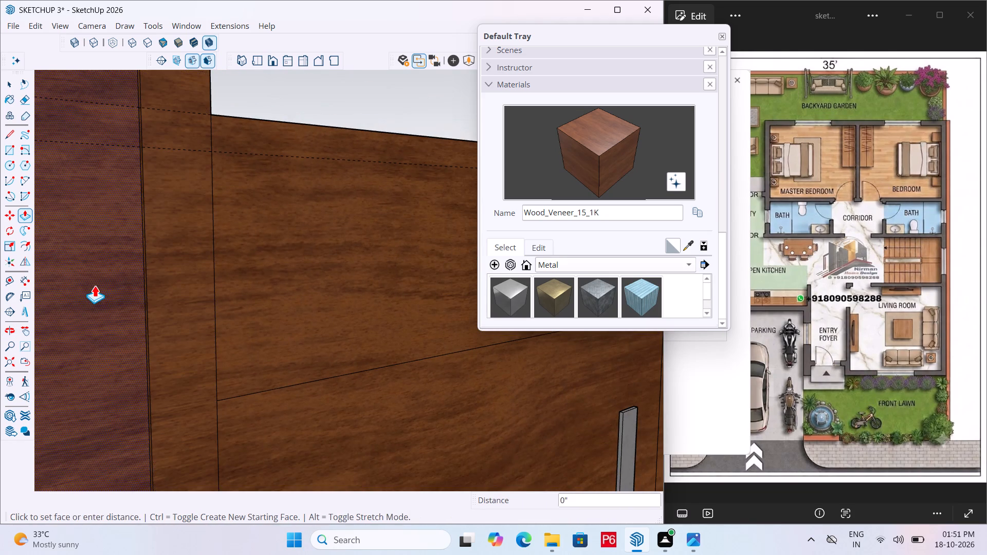
{"action": "scroll", "coordinate": [217, 267], "scroll_direction": "down", "scroll_amount": 6}
{"action": "scroll", "coordinate": [288, 266], "scroll_direction": "down", "scroll_amount": 4}
{"action": "key", "text": "ctrl+s"}
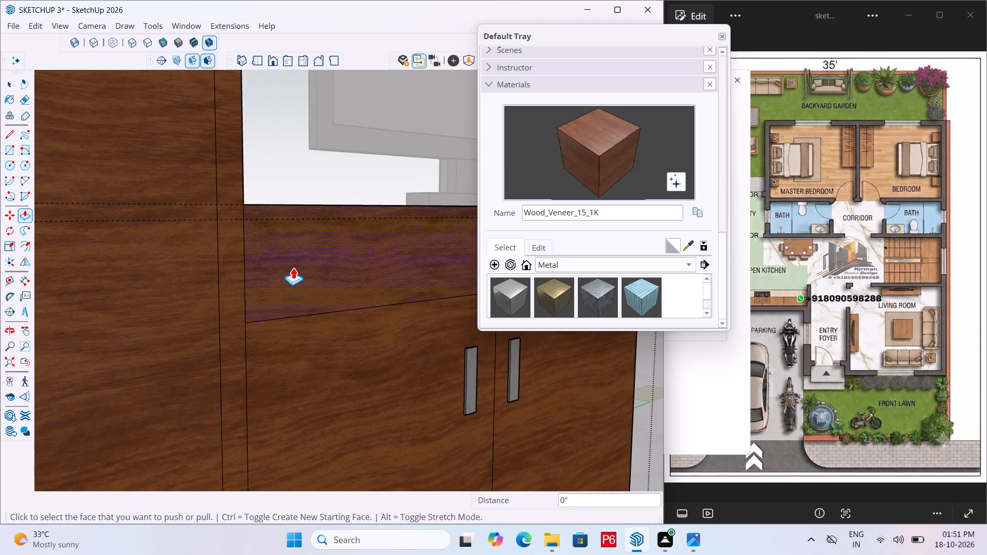
{"action": "key", "text": "ctrl+s"}
{"action": "key", "text": "ctrl+s"}
Draw a 1" high divider rectangle between the two lower guides, across the full width of the column's inner front panel.
{"action": "scroll", "coordinate": [416, 249], "scroll_direction": "down", "scroll_amount": 5}
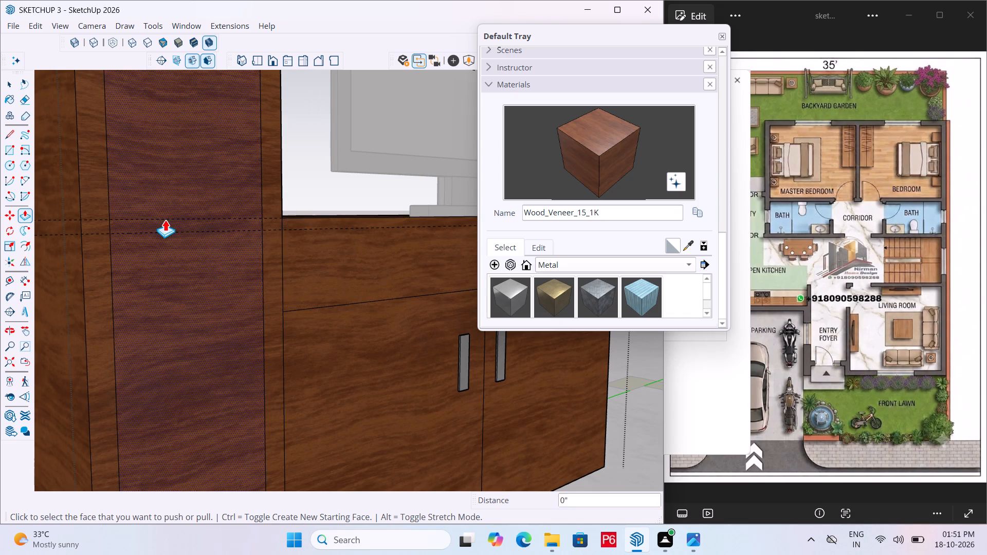
{"action": "scroll", "coordinate": [151, 216], "scroll_direction": "up", "scroll_amount": 5}
{"action": "key", "text": "r"}
{"action": "left_click_drag", "start_coordinate": [77, 223], "coordinate": [93, 223]}
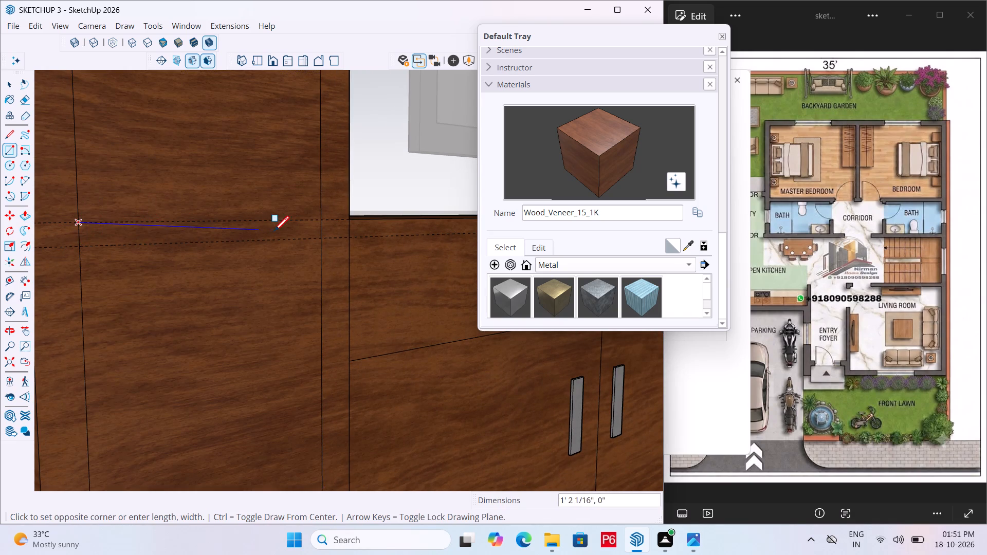
{"action": "left_click", "coordinate": [323, 242]}
Erase the two upper and two lower construction guides running across the column's front.
{"action": "scroll", "coordinate": [237, 165], "scroll_direction": "down", "scroll_amount": 7}
{"action": "scroll", "coordinate": [75, 159], "scroll_direction": "down", "scroll_amount": 6}
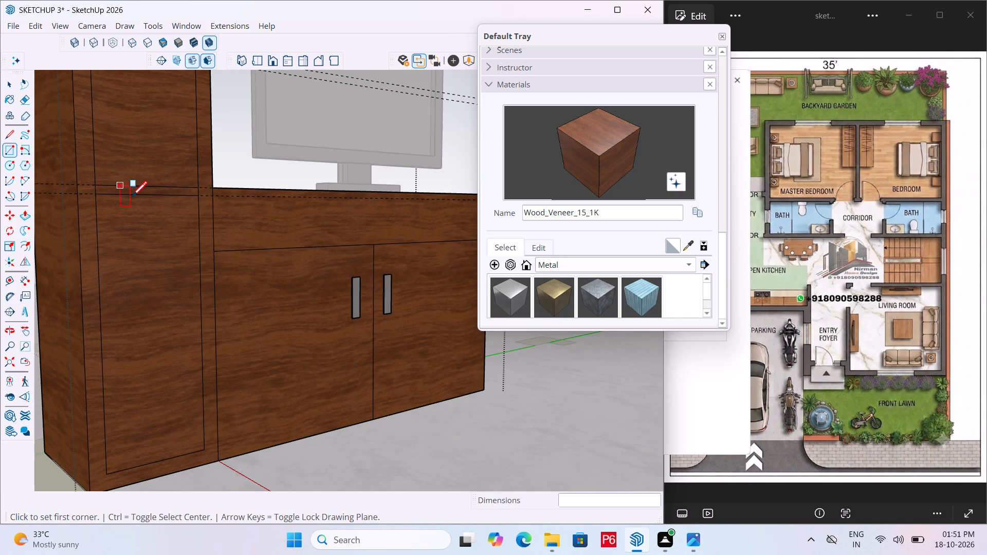
{"action": "scroll", "coordinate": [188, 356], "scroll_direction": "down", "scroll_amount": 5}
{"action": "scroll", "coordinate": [174, 165], "scroll_direction": "up", "scroll_amount": 6}
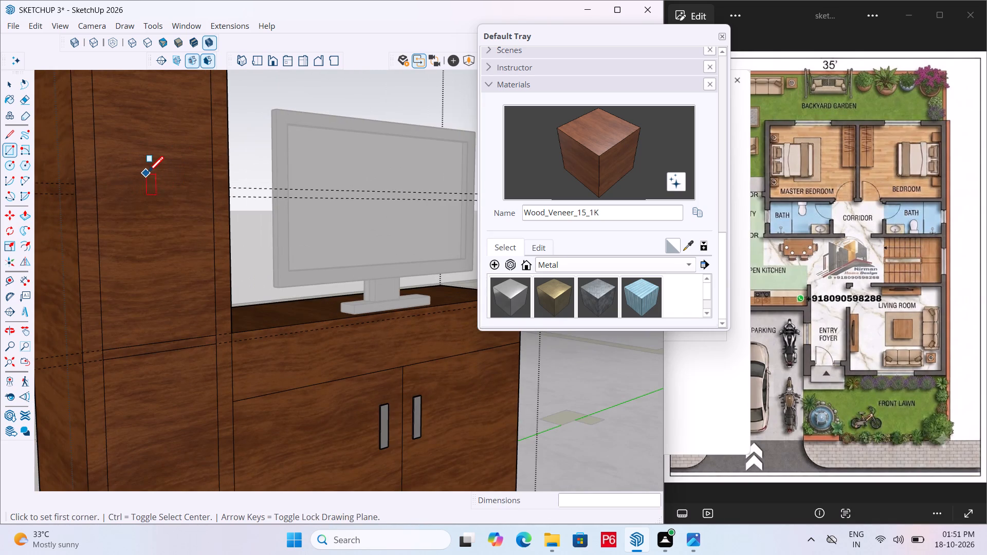
{"action": "key", "text": "Escape"}
{"action": "key", "text": "e"}
{"action": "left_click_drag", "start_coordinate": [264, 168], "coordinate": [260, 191]}
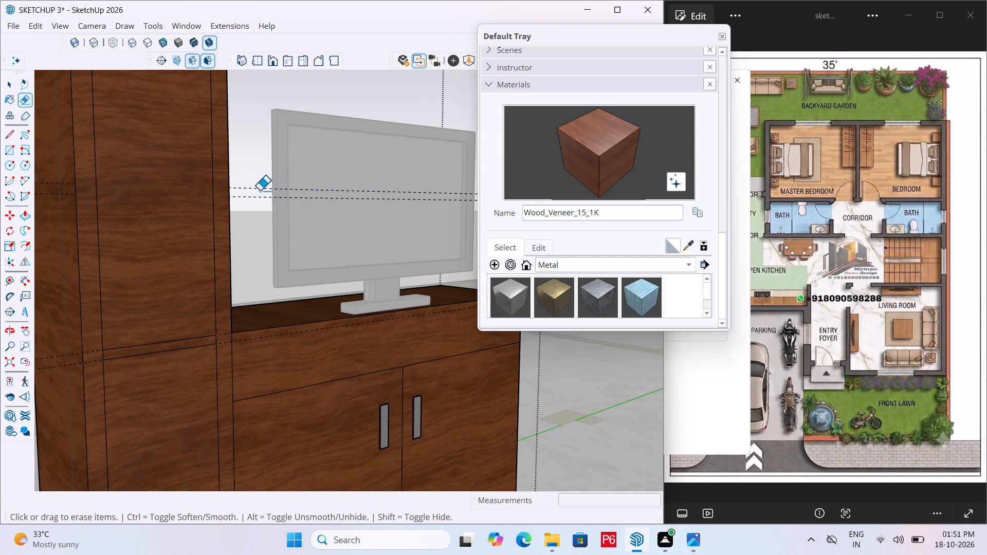
{"action": "left_click_drag", "start_coordinate": [260, 191], "coordinate": [260, 199]}
{"action": "scroll", "coordinate": [271, 158], "scroll_direction": "down", "scroll_amount": 7}
{"action": "left_click_drag", "start_coordinate": [93, 273], "coordinate": [91, 290]}
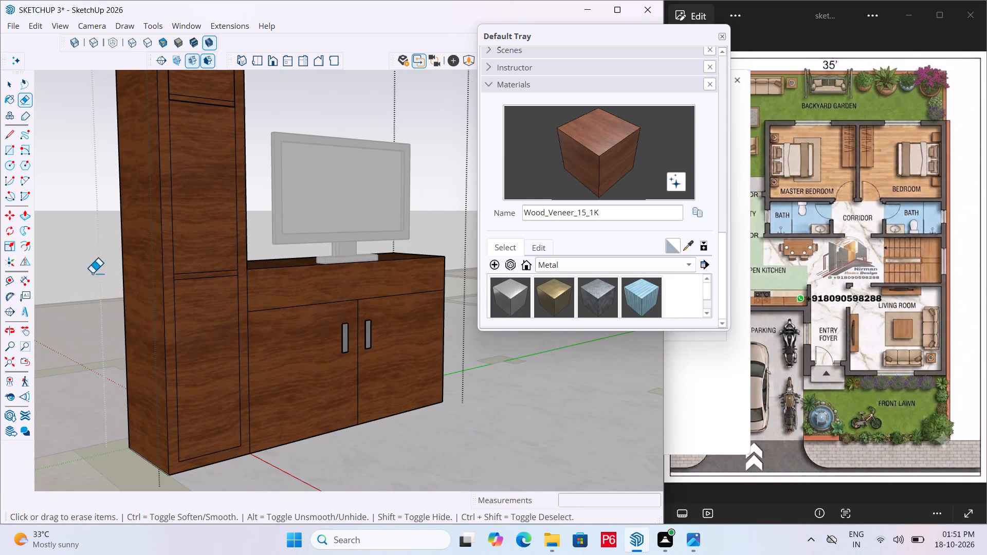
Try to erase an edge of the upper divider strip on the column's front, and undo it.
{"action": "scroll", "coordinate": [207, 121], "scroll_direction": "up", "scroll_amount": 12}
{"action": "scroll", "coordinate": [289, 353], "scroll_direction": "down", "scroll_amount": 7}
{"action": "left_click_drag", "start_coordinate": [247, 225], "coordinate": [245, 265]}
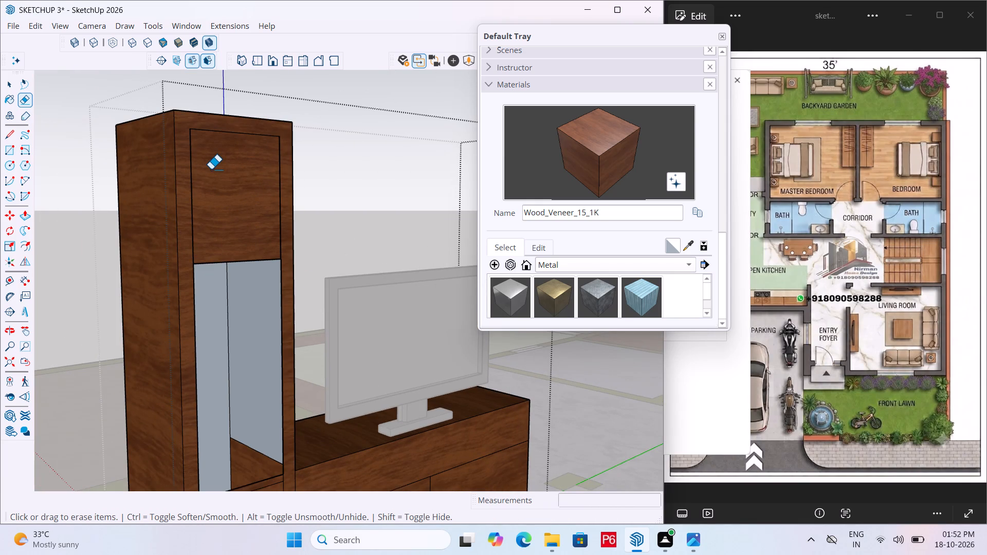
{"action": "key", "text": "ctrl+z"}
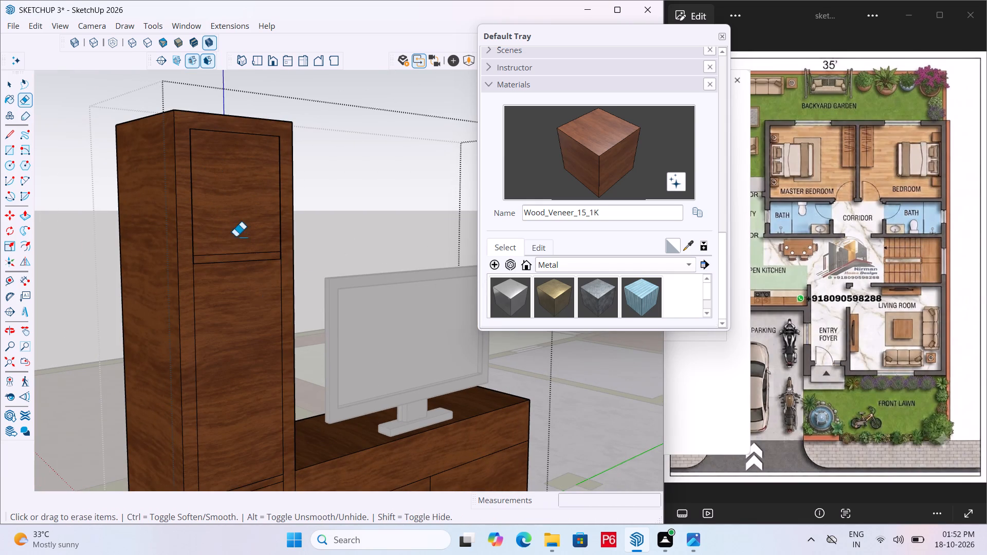
Push/Pull the upper divider strip on the column's front flush with the surrounding frame.
{"action": "scroll", "coordinate": [213, 212], "scroll_direction": "down", "scroll_amount": 6}
{"action": "scroll", "coordinate": [245, 225], "scroll_direction": "up", "scroll_amount": 6}
{"action": "scroll", "coordinate": [178, 254], "scroll_direction": "up", "scroll_amount": 7}
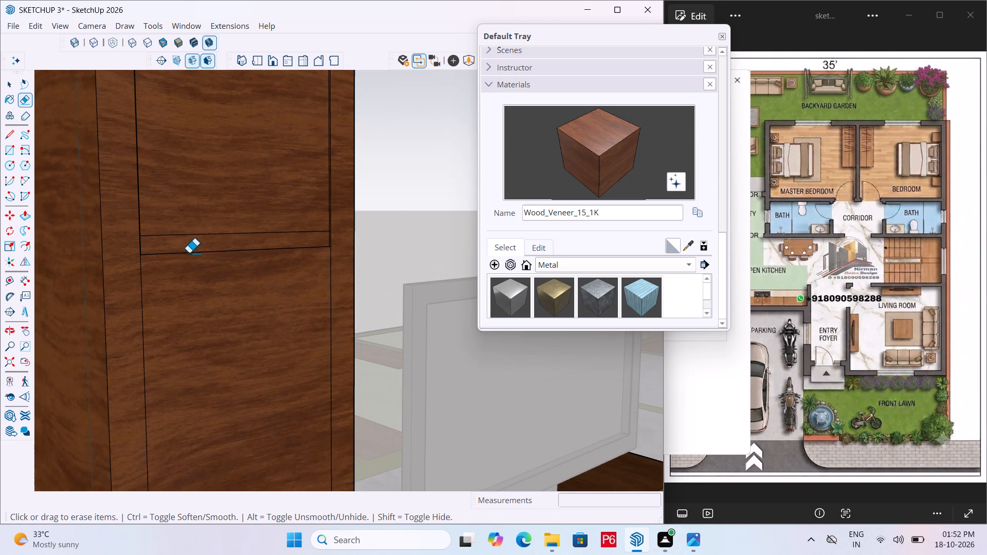
{"action": "scroll", "coordinate": [310, 260], "scroll_direction": "up", "scroll_amount": 6}
{"action": "scroll", "coordinate": [344, 229], "scroll_direction": "up", "scroll_amount": 6}
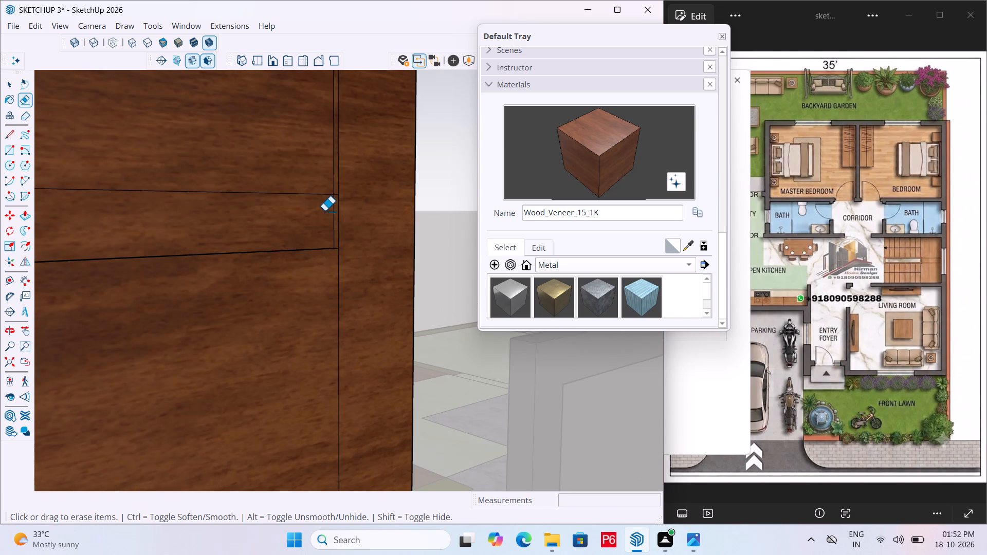
{"action": "key", "text": "p"}
{"action": "left_click", "coordinate": [302, 228]}
{"action": "left_click", "coordinate": [372, 232]}
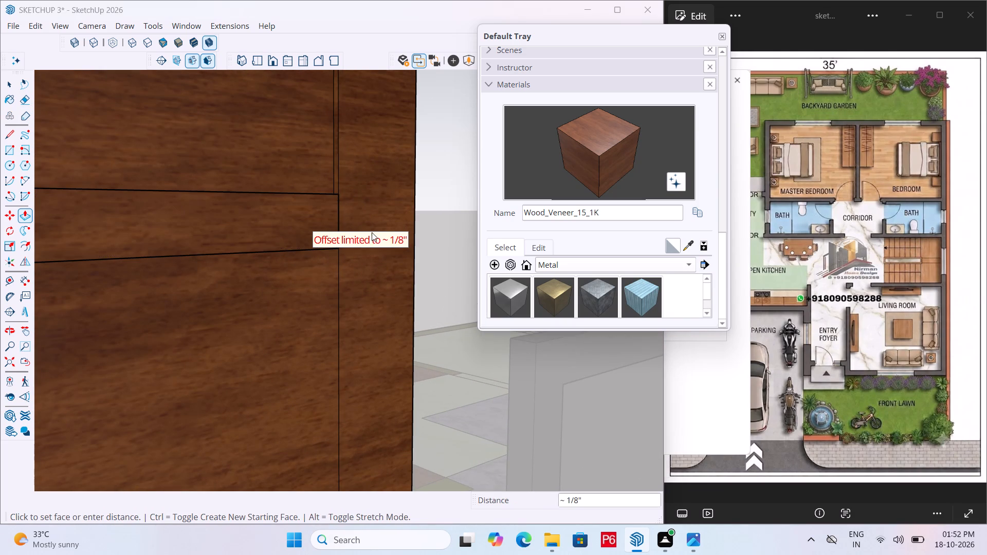
Push/Pull the column's top front panel flush with the surrounding frame, and save the model.
{"action": "left_click", "coordinate": [296, 142]}
{"action": "left_click", "coordinate": [294, 154]}
{"action": "left_click", "coordinate": [298, 154]}
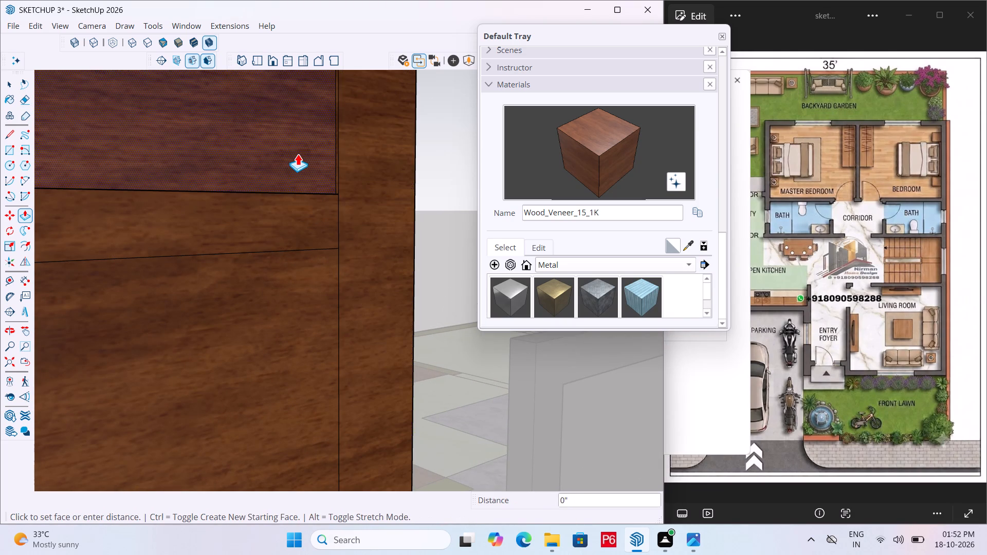
{"action": "left_click", "coordinate": [298, 154]}
{"action": "left_click", "coordinate": [352, 230]}
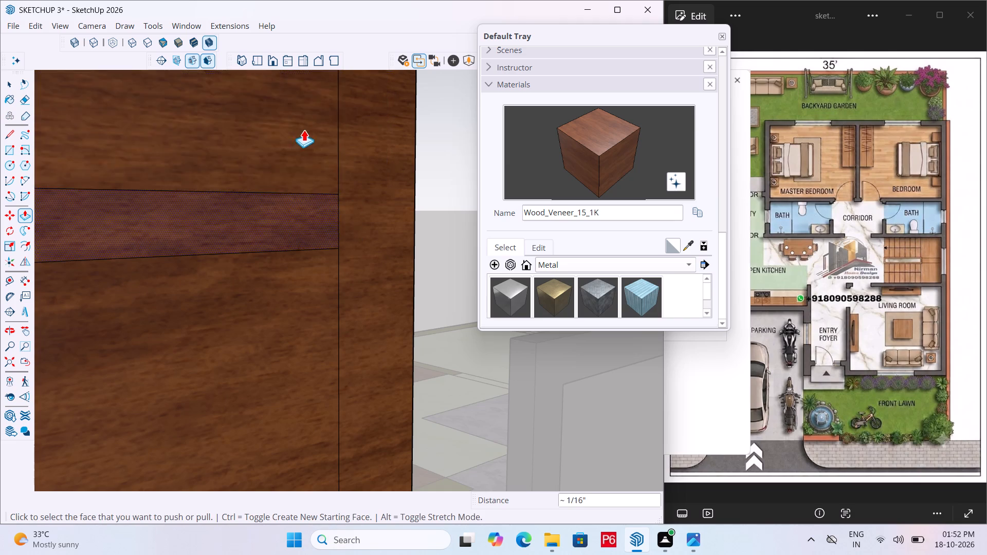
{"action": "scroll", "coordinate": [306, 128], "scroll_direction": "down", "scroll_amount": 19}
{"action": "scroll", "coordinate": [205, 202], "scroll_direction": "down", "scroll_amount": 6}
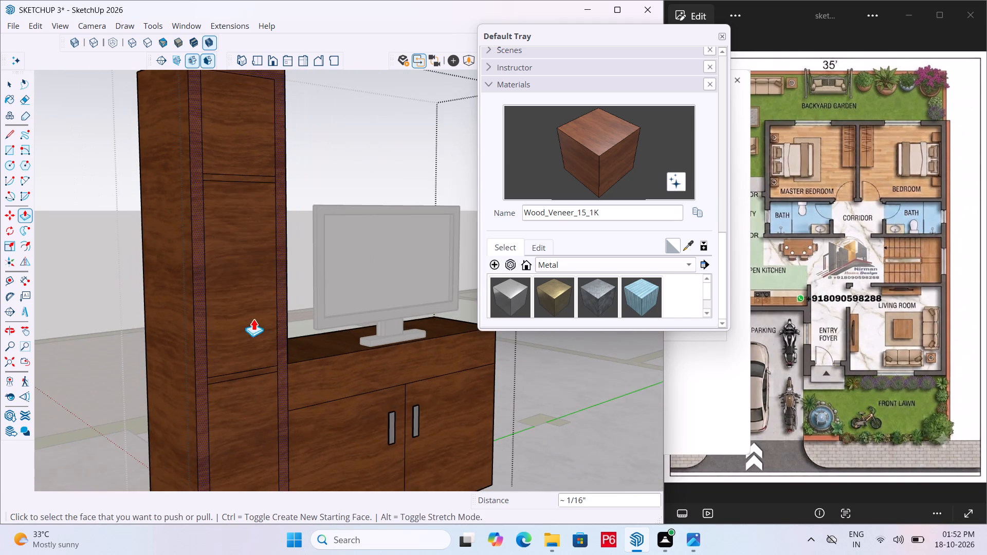
{"action": "scroll", "coordinate": [278, 361], "scroll_direction": "up", "scroll_amount": 14}
{"action": "scroll", "coordinate": [266, 355], "scroll_direction": "down", "scroll_amount": 15}
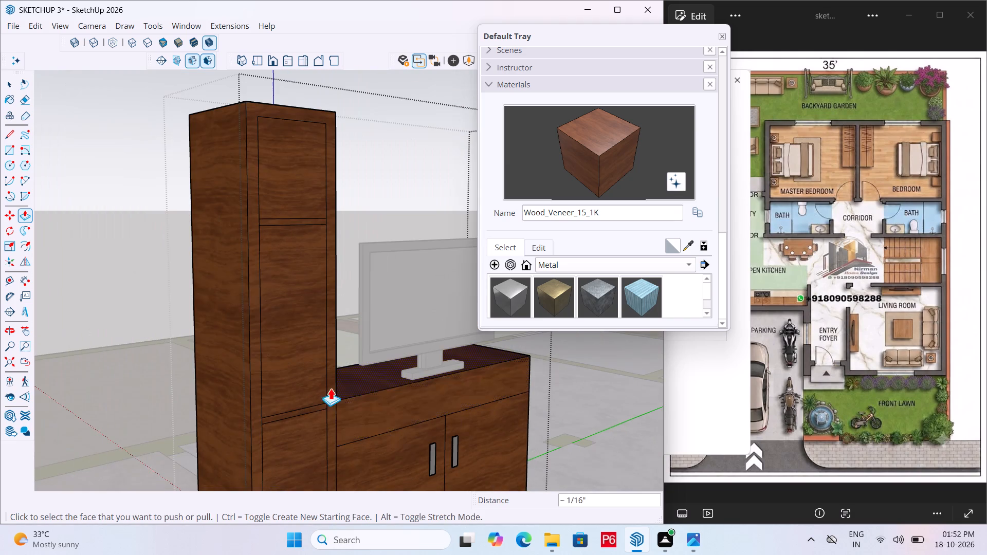
{"action": "key", "text": "ctrl+s"}
{"action": "key", "text": "ctrl+s"}
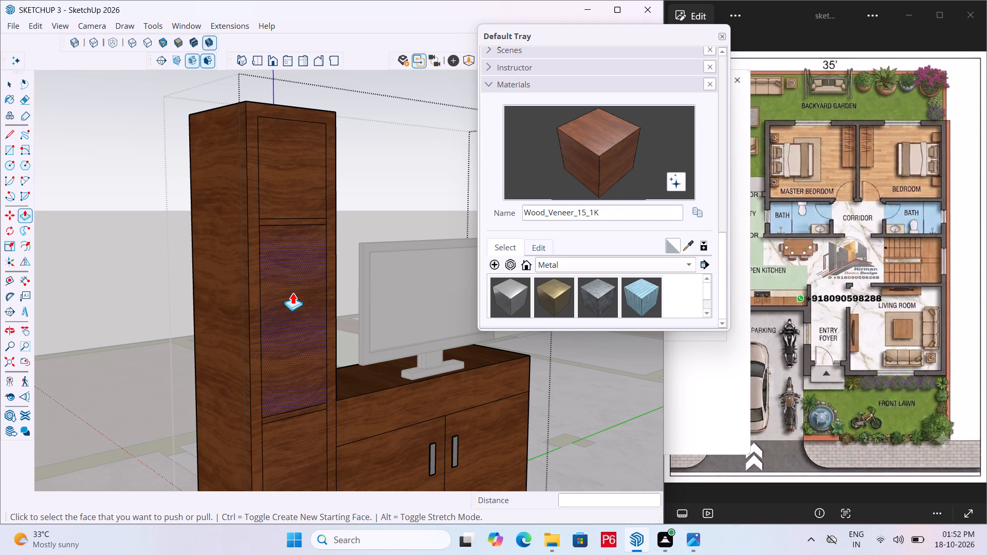
Place a horizontal guide about halfway down the column's middle front panel, measured from the upper divider strip's lower edge.
{"action": "scroll", "coordinate": [227, 149], "scroll_direction": "down", "scroll_amount": 6}
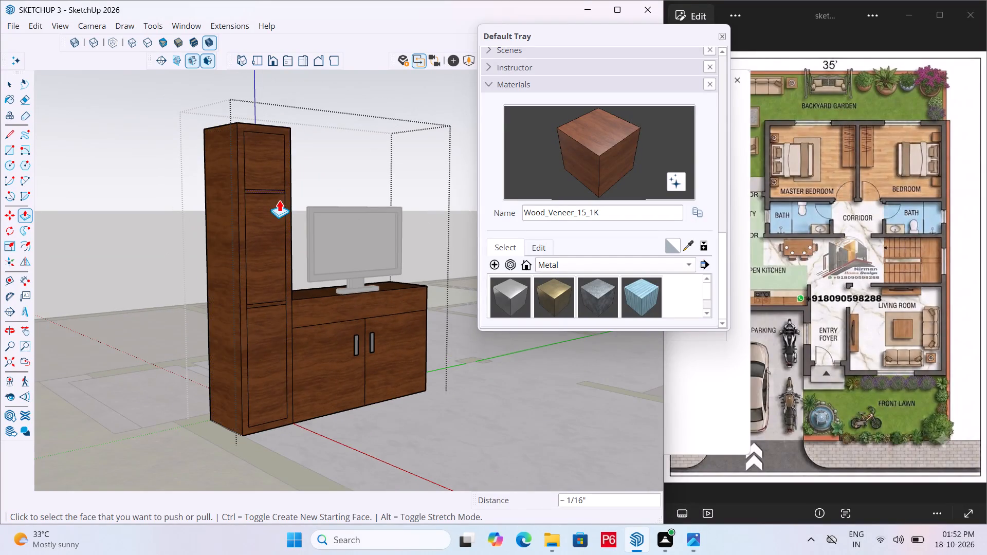
{"action": "middle_click_drag", "start_coordinate": [300, 205], "coordinate": [269, 277]}
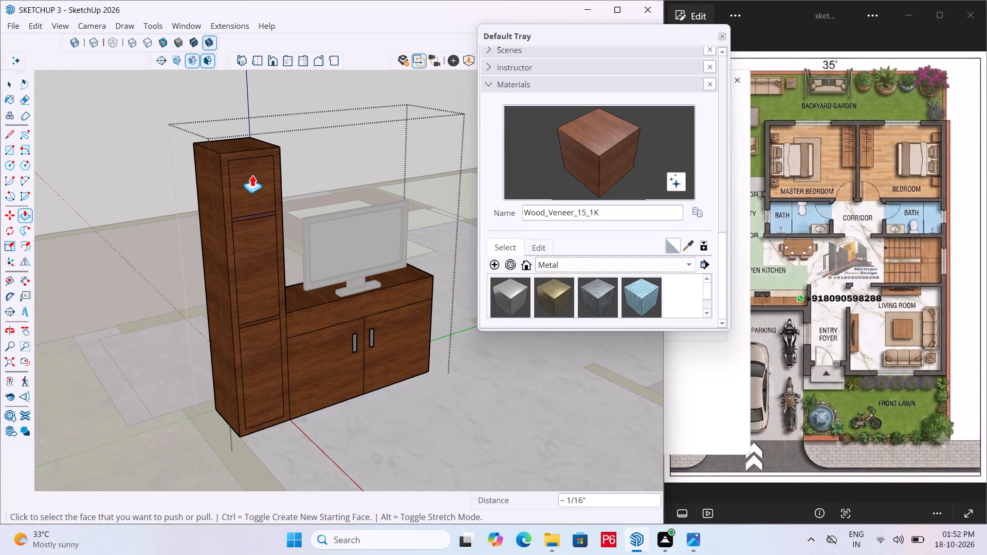
{"action": "scroll", "coordinate": [252, 174], "scroll_direction": "up", "scroll_amount": 6}
{"action": "scroll", "coordinate": [206, 139], "scroll_direction": "down", "scroll_amount": 6}
{"action": "scroll", "coordinate": [255, 304], "scroll_direction": "up", "scroll_amount": 3}
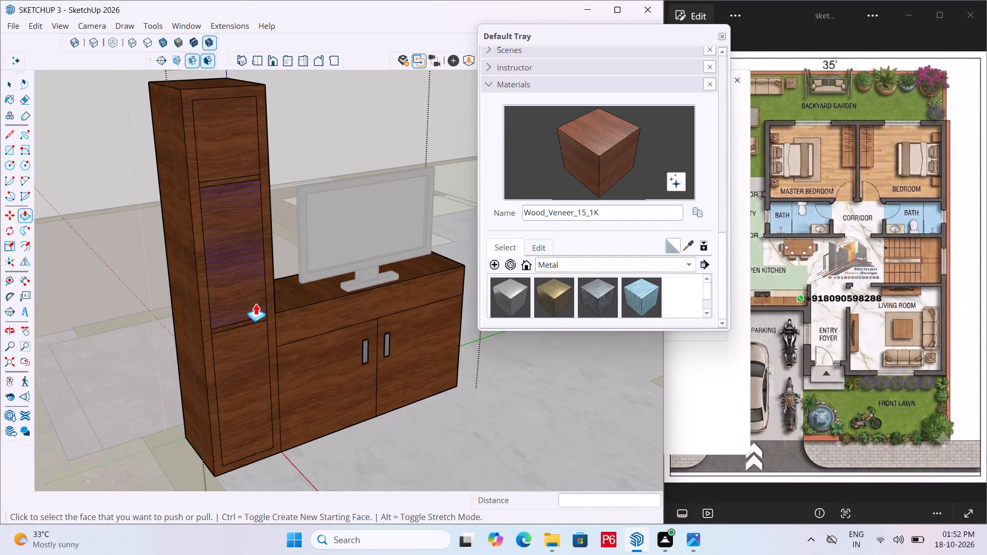
{"action": "key", "text": "t"}
{"action": "left_click", "coordinate": [228, 172]}
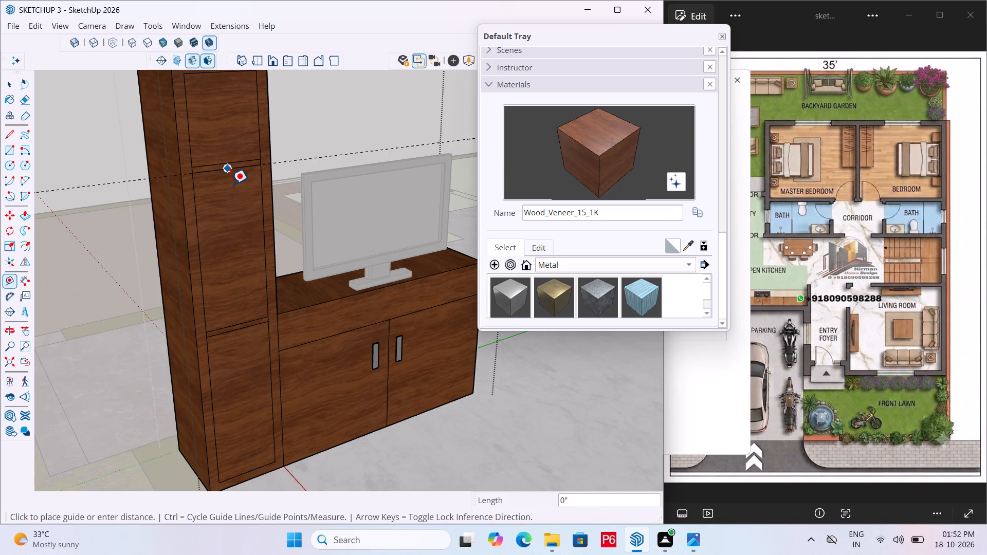
{"action": "scroll", "coordinate": [245, 263], "scroll_direction": "down", "scroll_amount": 2}
{"action": "left_click", "coordinate": [246, 250]}
{"action": "key", "text": "space"}
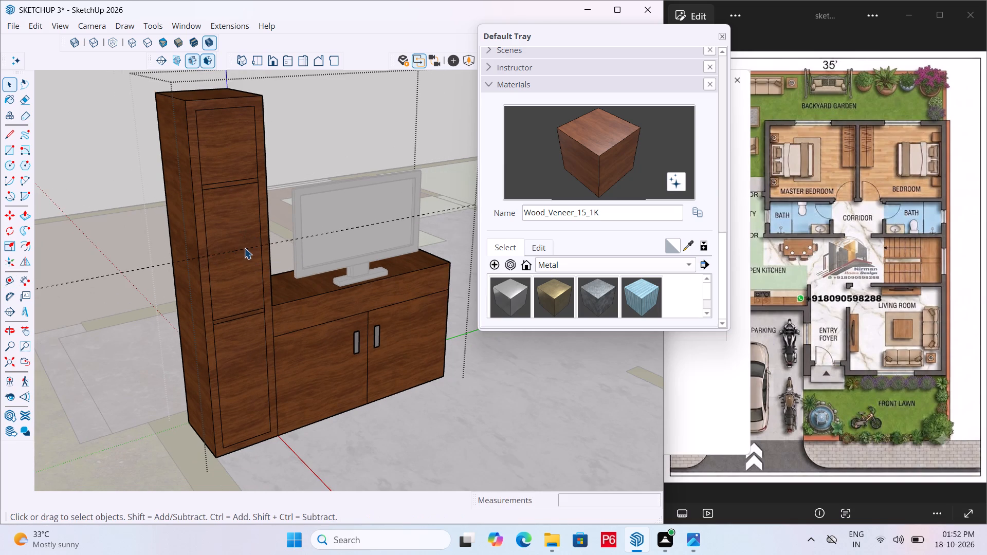
Place a second guide 1" below the guide on the column's middle front panel.
{"action": "key", "text": "r"}
{"action": "key", "text": "t"}
{"action": "left_click", "coordinate": [249, 249]}
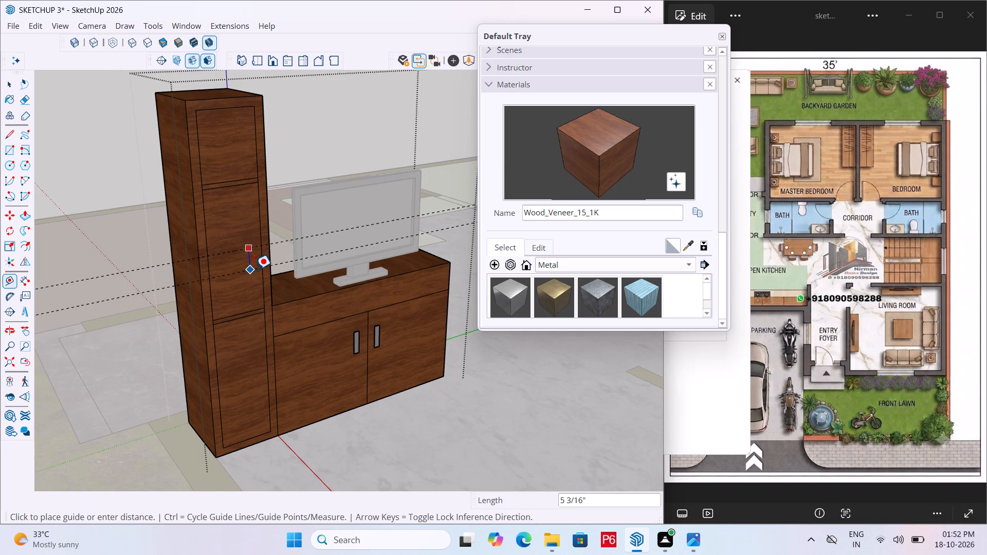
{"action": "type", "text": "1\""}
{"action": "key", "text": "Return"}
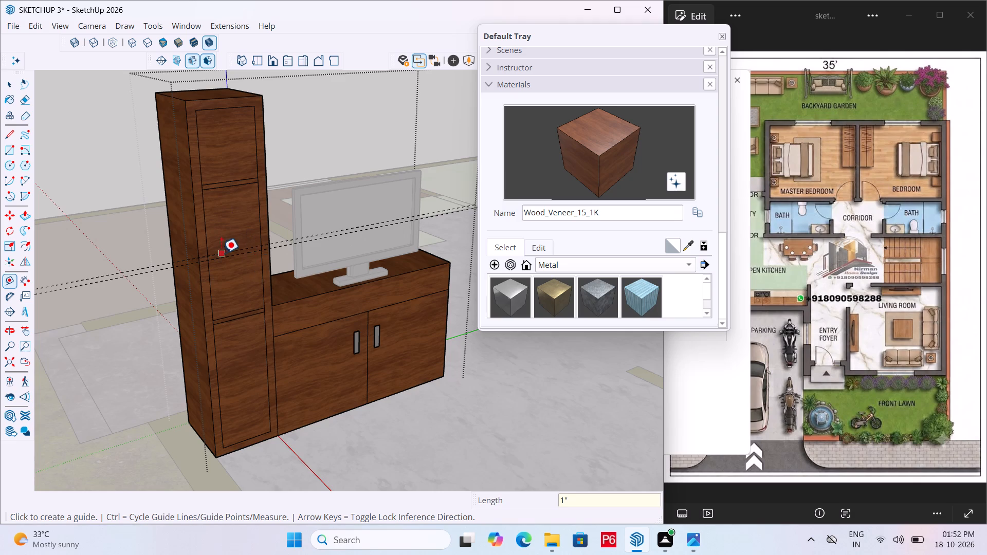
Draw a 1" high divider rectangle between the two guides, across the full width of the column's middle front panel.
{"action": "scroll", "coordinate": [222, 252], "scroll_direction": "up", "scroll_amount": 12}
{"action": "key", "text": "r"}
{"action": "left_click", "coordinate": [143, 261]}
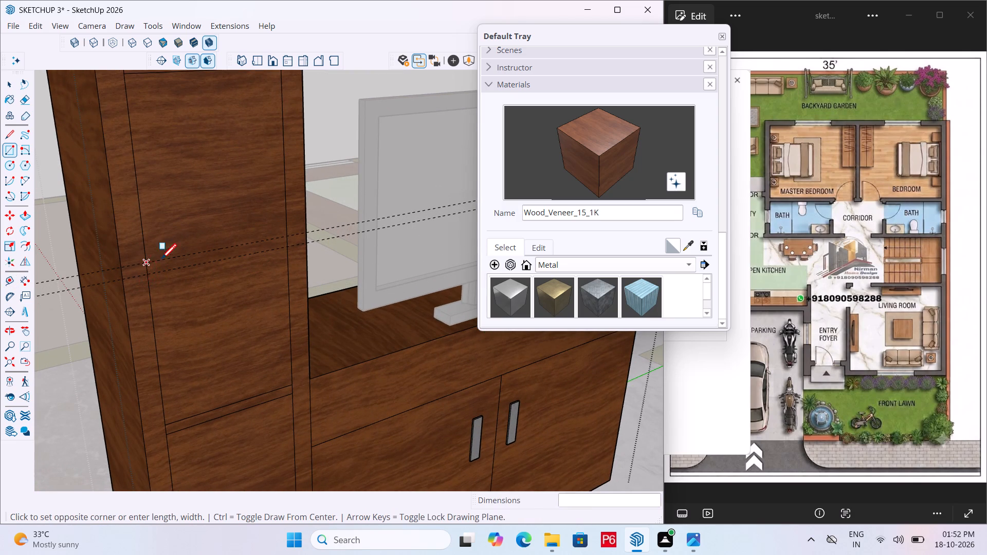
{"action": "left_click", "coordinate": [290, 250]}
Erase the two construction guides crossing the column's middle panel, and save the model.
{"action": "scroll", "coordinate": [295, 229], "scroll_direction": "down", "scroll_amount": 6}
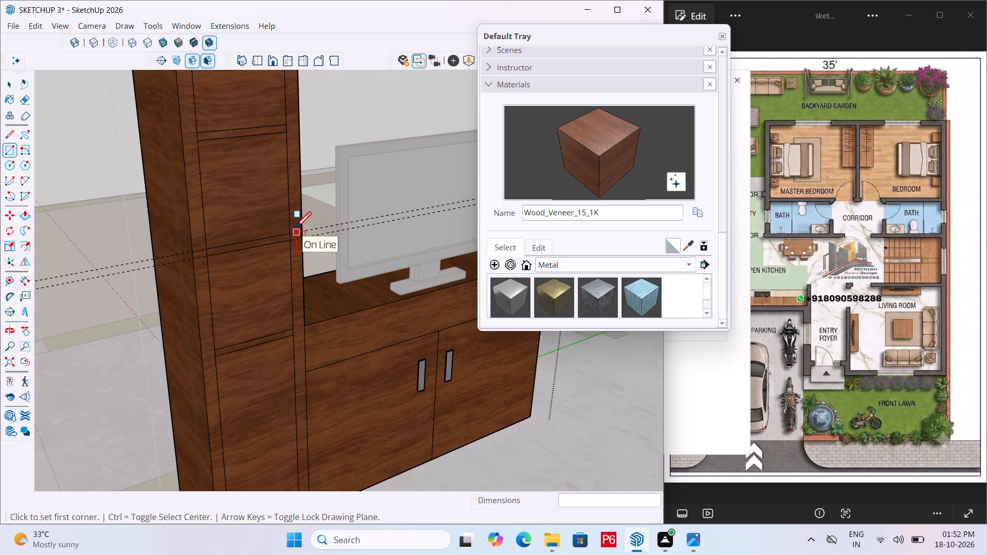
{"action": "key", "text": "e"}
{"action": "left_click_drag", "start_coordinate": [61, 230], "coordinate": [77, 290]}
{"action": "key", "text": "ctrl+s"}
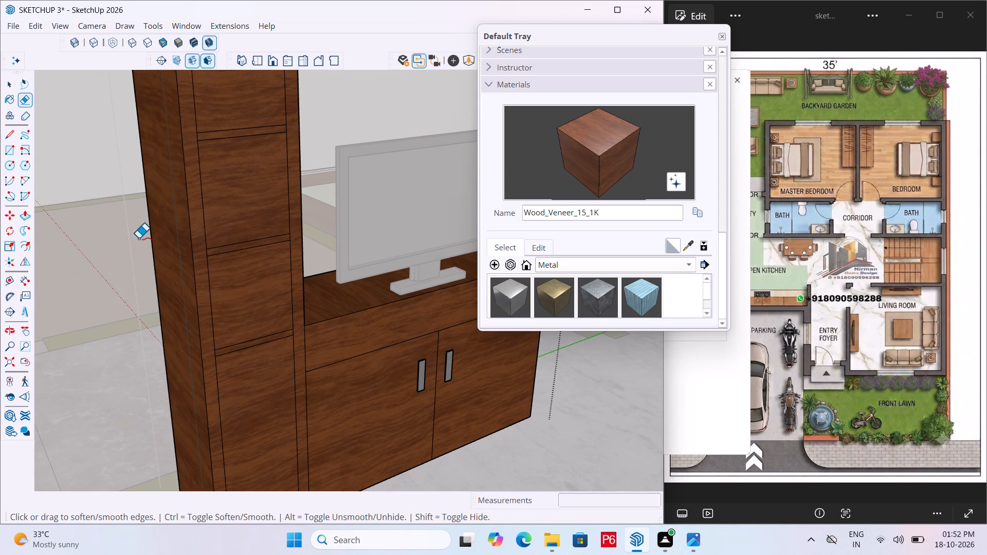
{"action": "key", "text": "ctrl+s"}
{"action": "key", "text": "ctrl+s"}
{"action": "key", "text": "ctrl+s"}
{"action": "key", "text": "ctrl+s"}
Draw a vertical handle rectangle about 3 3/4" by 3/4" near the TV-side edge of the column's top front panel.
{"action": "scroll", "coordinate": [207, 262], "scroll_direction": "down", "scroll_amount": 5}
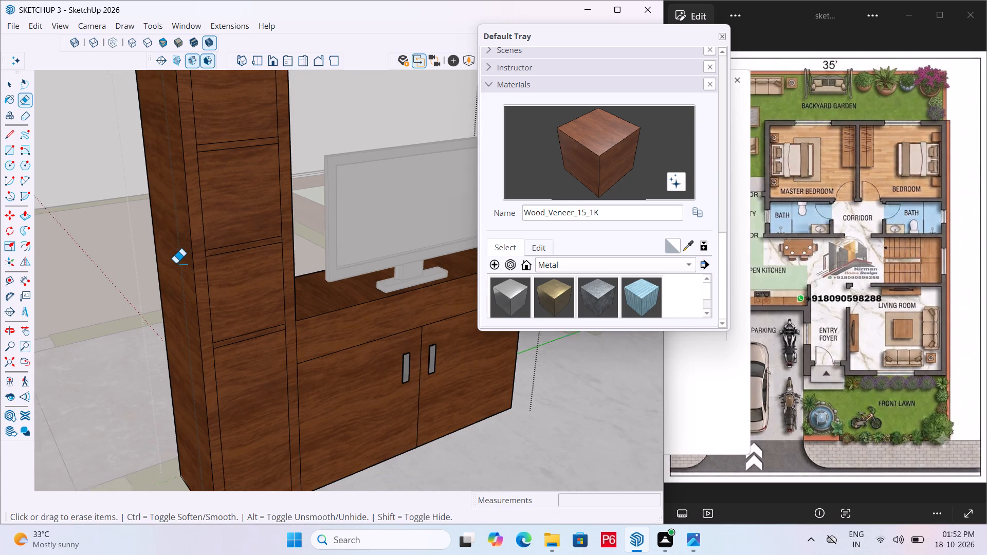
{"action": "scroll", "coordinate": [215, 261], "scroll_direction": "down", "scroll_amount": 5}
{"action": "scroll", "coordinate": [236, 155], "scroll_direction": "up", "scroll_amount": 9}
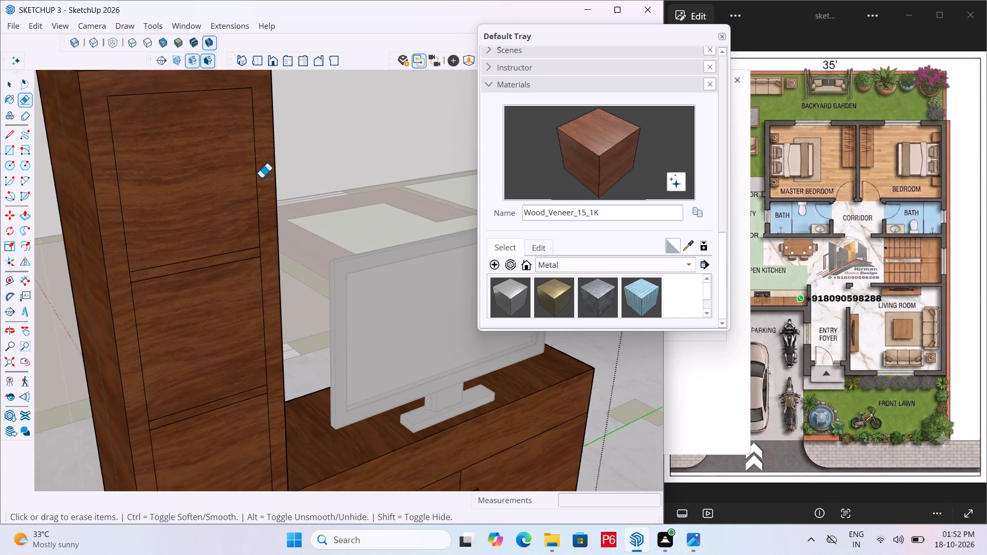
{"action": "scroll", "coordinate": [261, 178], "scroll_direction": "up", "scroll_amount": 2}
{"action": "key", "text": "c"}
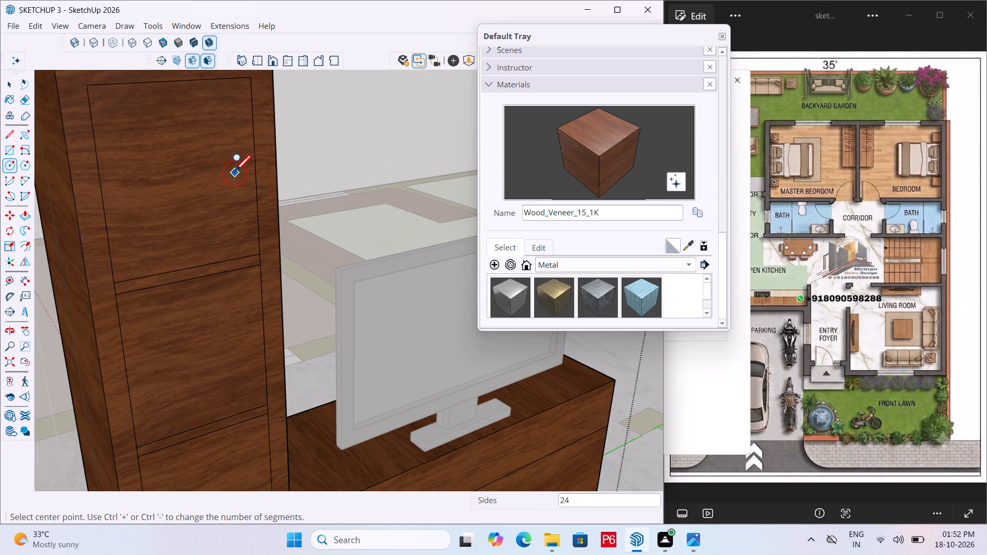
{"action": "key", "text": "r"}
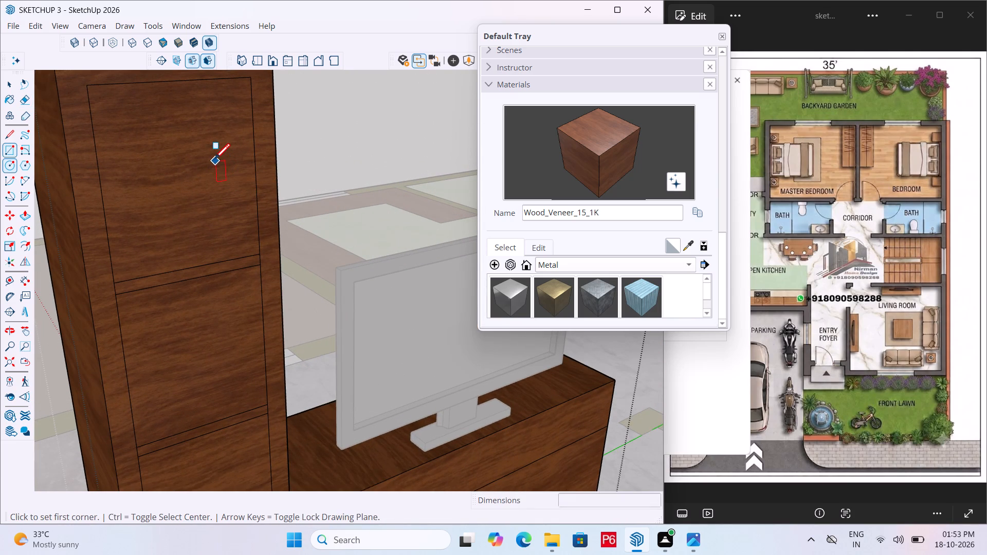
{"action": "left_click", "coordinate": [227, 157]}
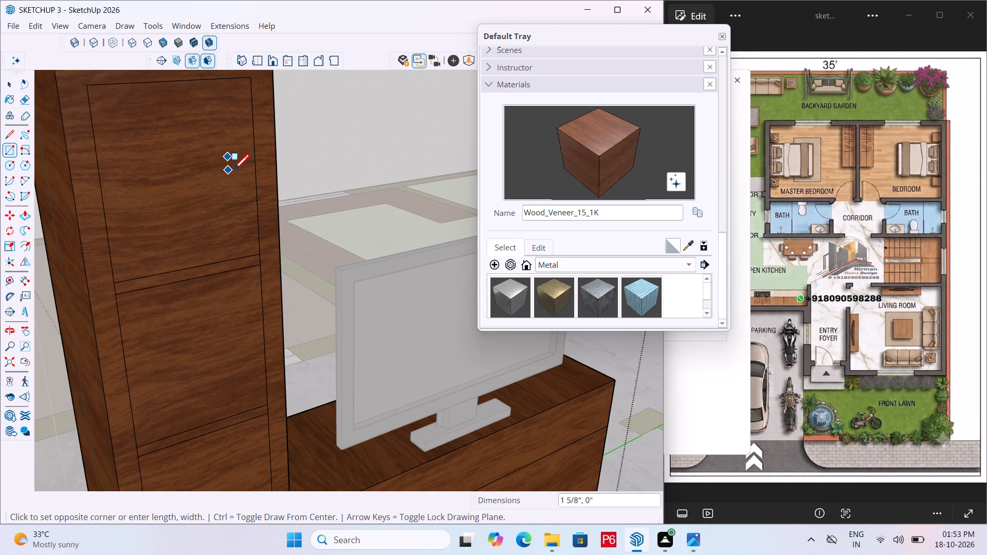
{"action": "left_click", "coordinate": [239, 200]}
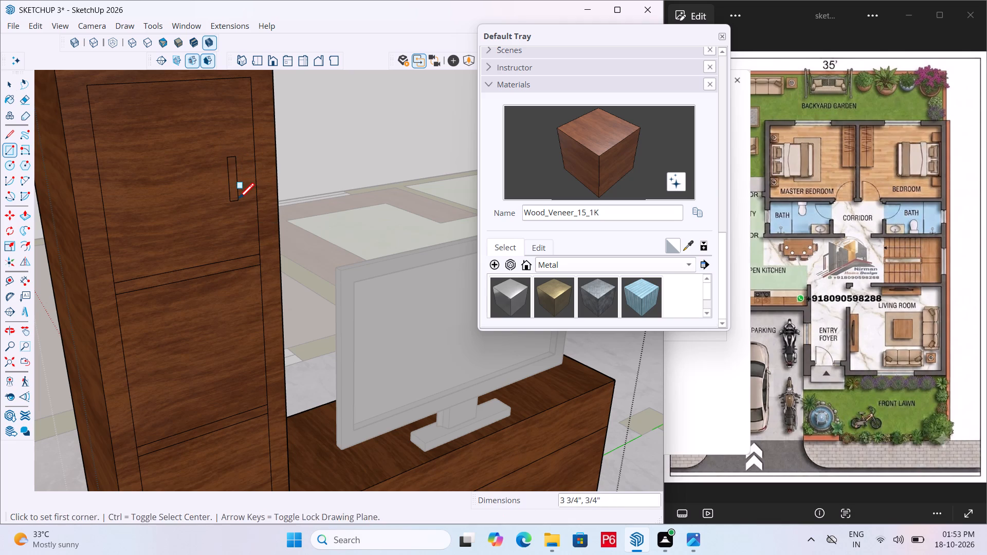
Make the handle rectangle on the column's top panel a group.
{"action": "key", "text": "space"}
{"action": "scroll", "coordinate": [230, 195], "scroll_direction": "up", "scroll_amount": 3}
{"action": "left_click", "coordinate": [236, 196]}
{"action": "double_click", "coordinate": [237, 196]}
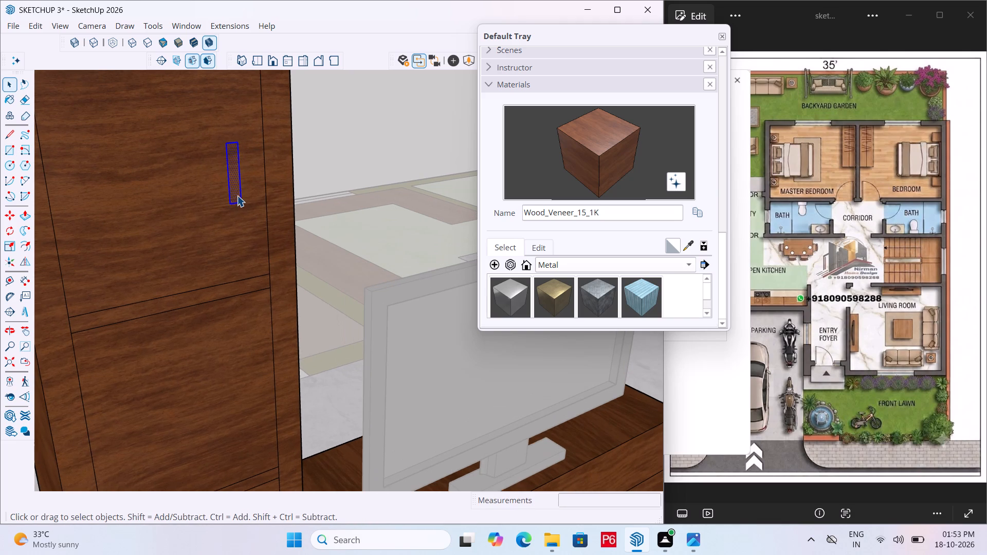
{"action": "right_click", "coordinate": [236, 195]}
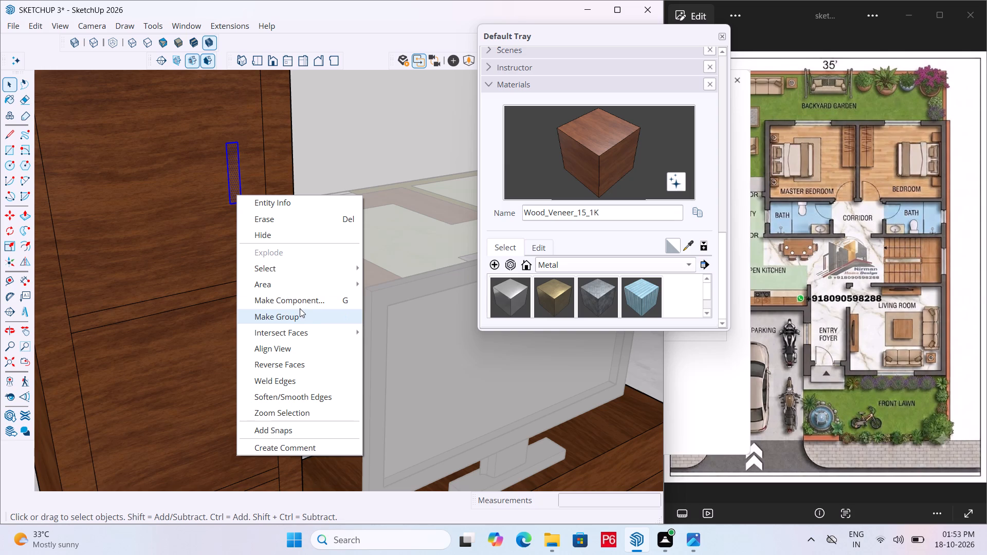
{"action": "left_click", "coordinate": [281, 320]}
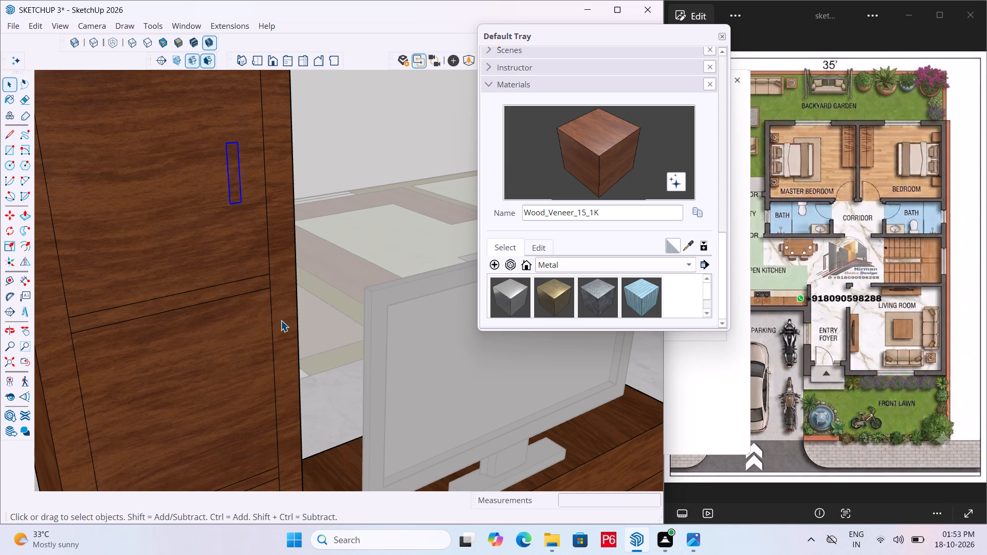
Open the handle group for editing and paint its face with the Metal_06_1K material.
{"action": "double_click", "coordinate": [236, 190]}
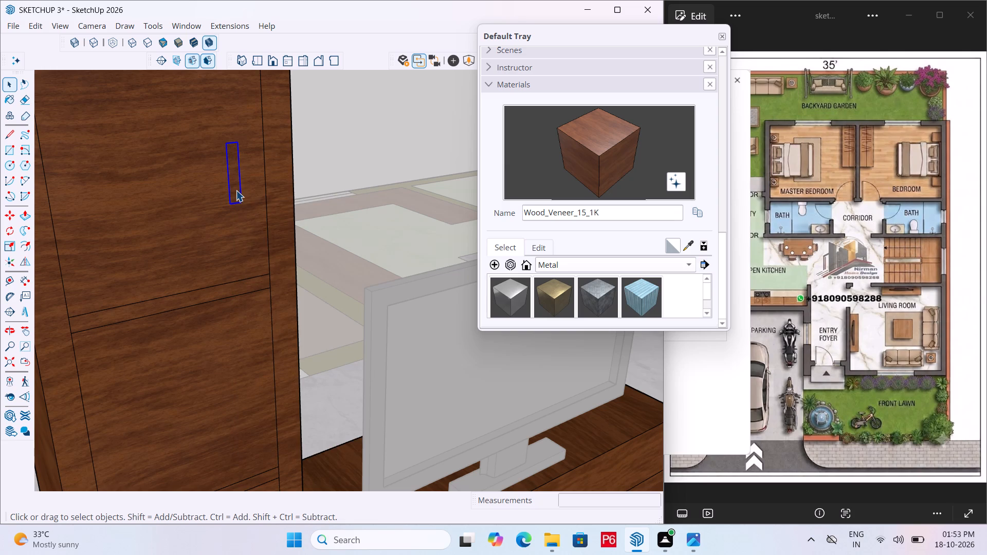
{"action": "left_click", "coordinate": [236, 190]}
{"action": "left_click", "coordinate": [508, 292]}
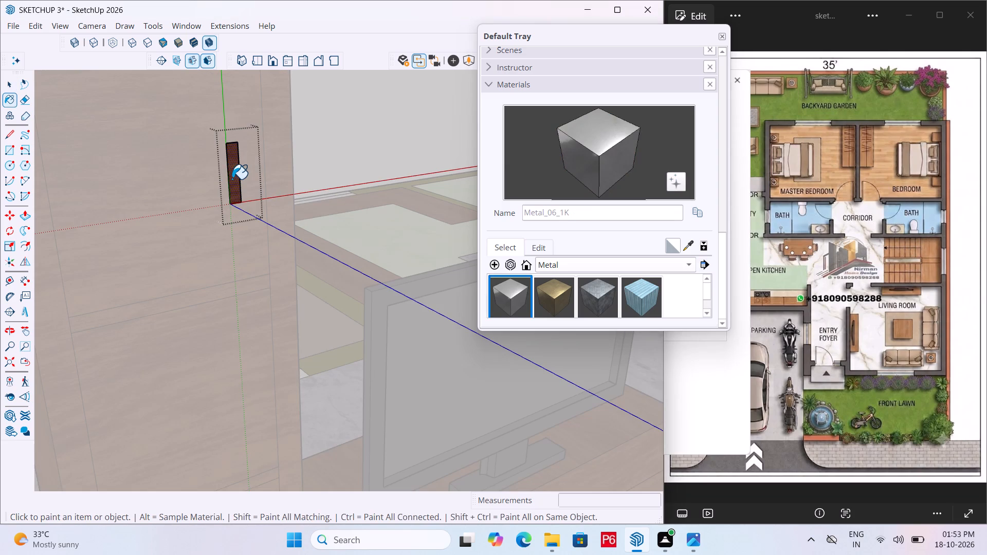
{"action": "left_click", "coordinate": [232, 179]}
Extrude the metal handle face outward 0.5" with Push/Pull.
{"action": "scroll", "coordinate": [196, 158], "scroll_direction": "down", "scroll_amount": 4}
{"action": "key", "text": "p"}
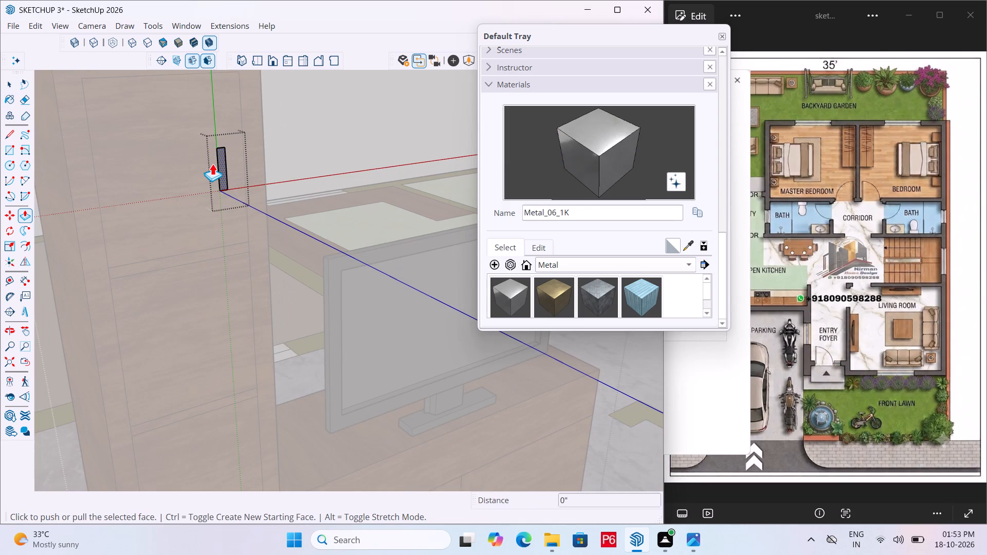
{"action": "left_click", "coordinate": [223, 173]}
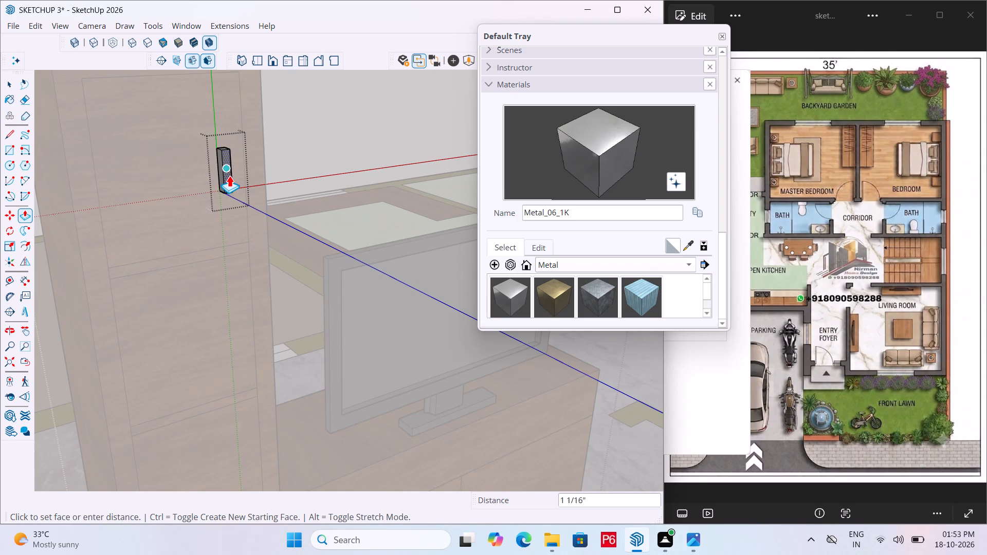
{"action": "type", "text": "0."}
{"action": "type", "text": "5\""}
{"action": "key", "text": "Return"}
Push the handle's front face back about 5/16" to thin it, and leave group editing.
{"action": "scroll", "coordinate": [197, 162], "scroll_direction": "up", "scroll_amount": 5}
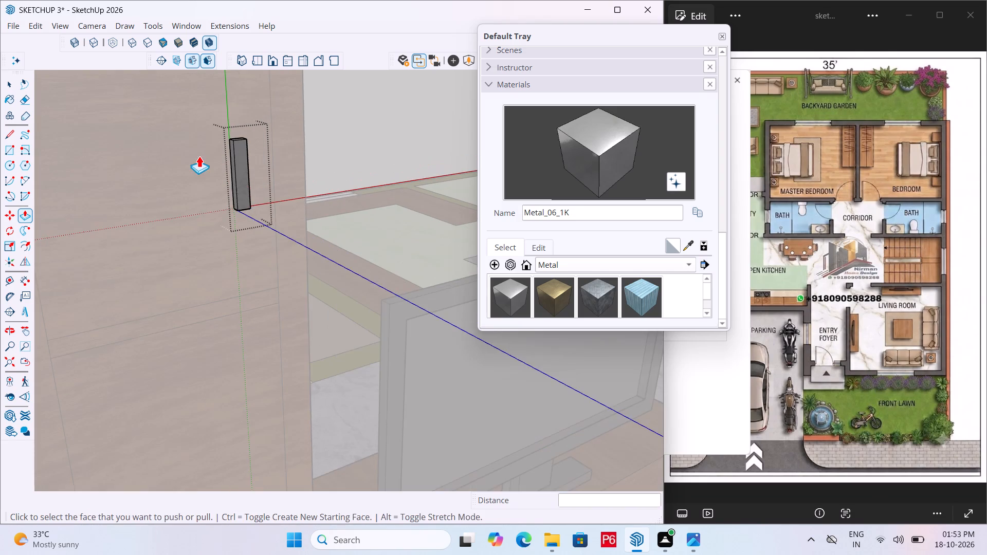
{"action": "scroll", "coordinate": [199, 156], "scroll_direction": "up", "scroll_amount": 1}
{"action": "middle_click_drag", "start_coordinate": [225, 176], "coordinate": [275, 202]}
{"action": "scroll", "coordinate": [275, 202], "scroll_direction": "up", "scroll_amount": 3}
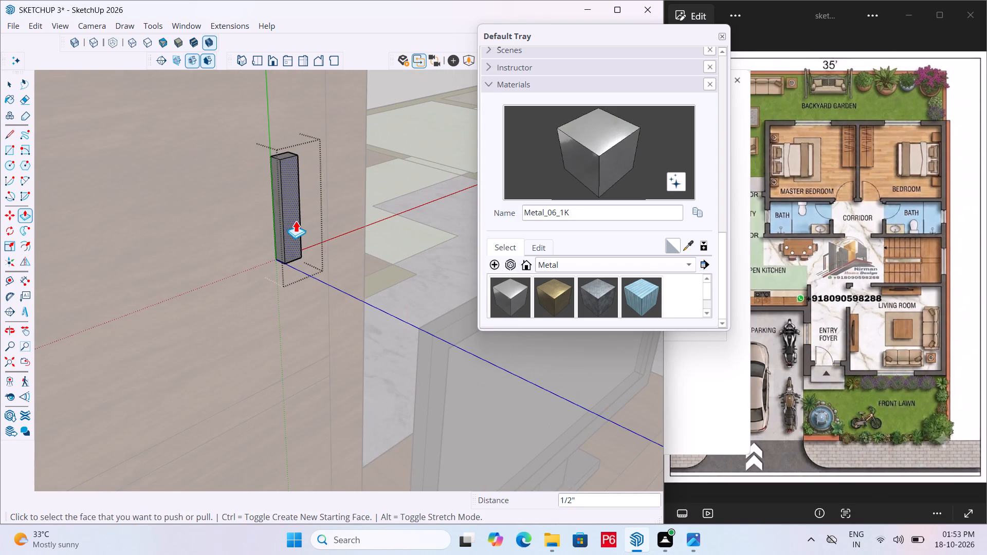
{"action": "left_click", "coordinate": [296, 220]}
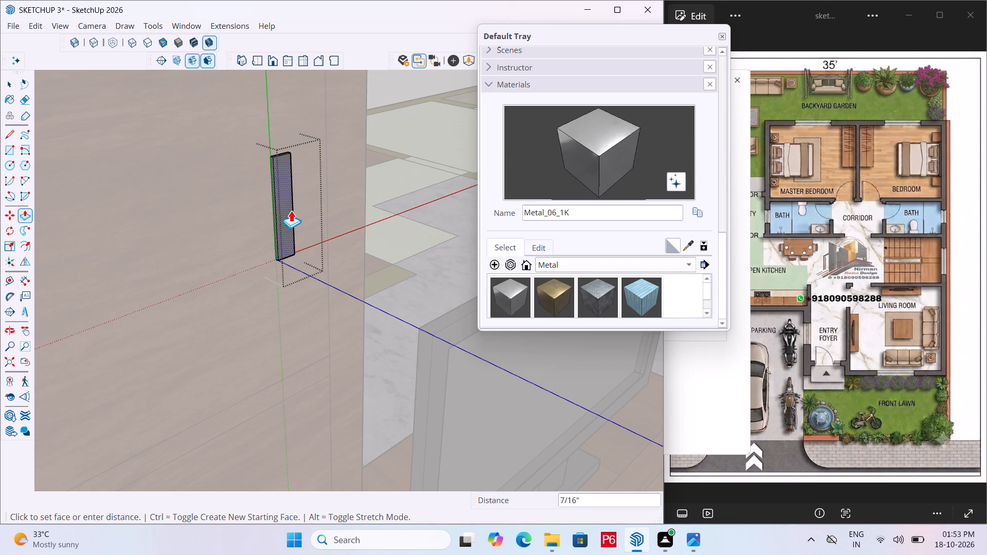
{"action": "left_click", "coordinate": [292, 212]}
{"action": "scroll", "coordinate": [145, 157], "scroll_direction": "down", "scroll_amount": 12}
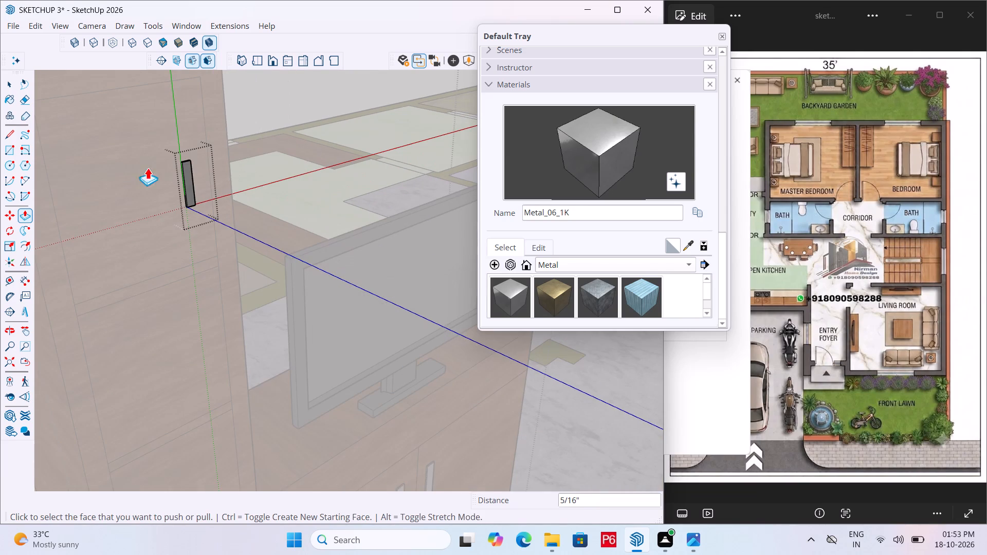
{"action": "key", "text": "space"}
{"action": "triple_click", "coordinate": [240, 108]}
{"action": "left_click", "coordinate": [240, 108]}
{"action": "scroll", "coordinate": [246, 109], "scroll_direction": "down", "scroll_amount": 2}
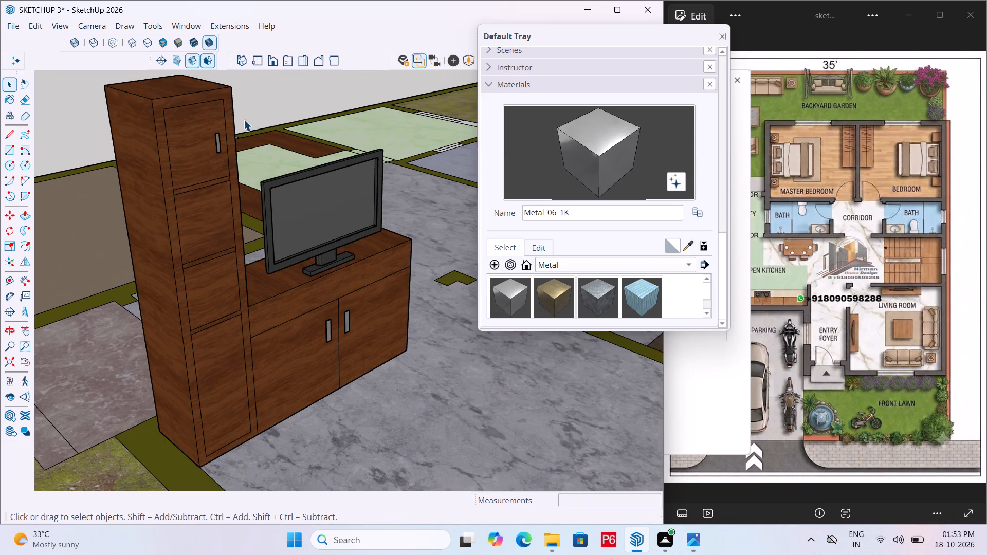
{"action": "scroll", "coordinate": [244, 120], "scroll_direction": "down", "scroll_amount": 1}
Copy the handle about 1' 2 5/8" straight down from the column's top panel onto the second front panel.
{"action": "scroll", "coordinate": [211, 150], "scroll_direction": "up", "scroll_amount": 9}
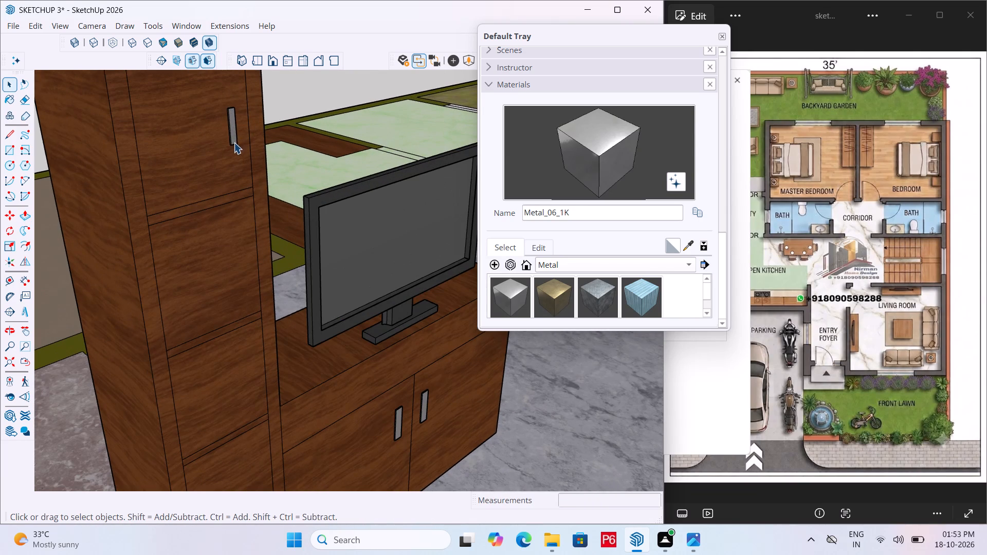
{"action": "left_click", "coordinate": [233, 140]}
{"action": "double_click", "coordinate": [233, 137]}
{"action": "left_click", "coordinate": [233, 137]}
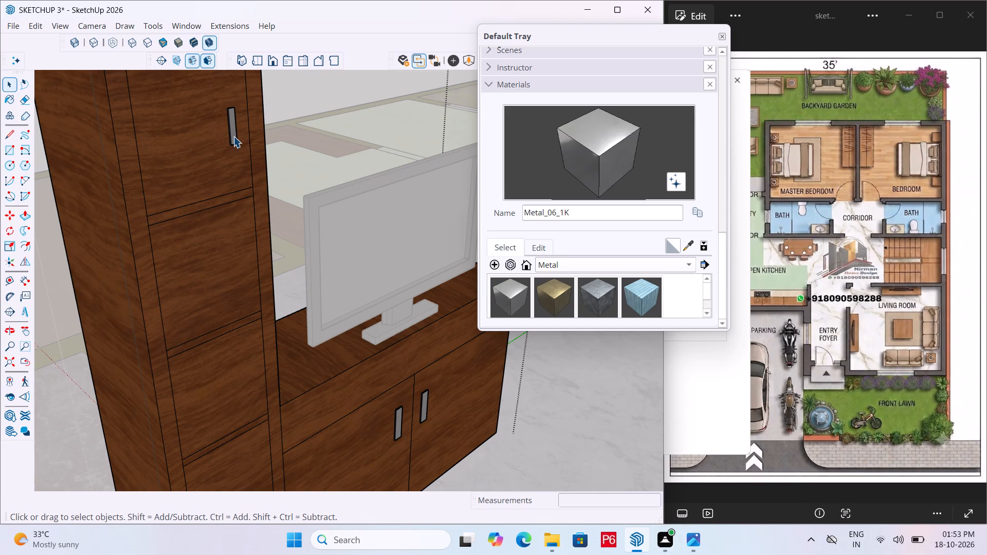
{"action": "key", "text": "m"}
{"action": "scroll", "coordinate": [212, 128], "scroll_direction": "up", "scroll_amount": 3}
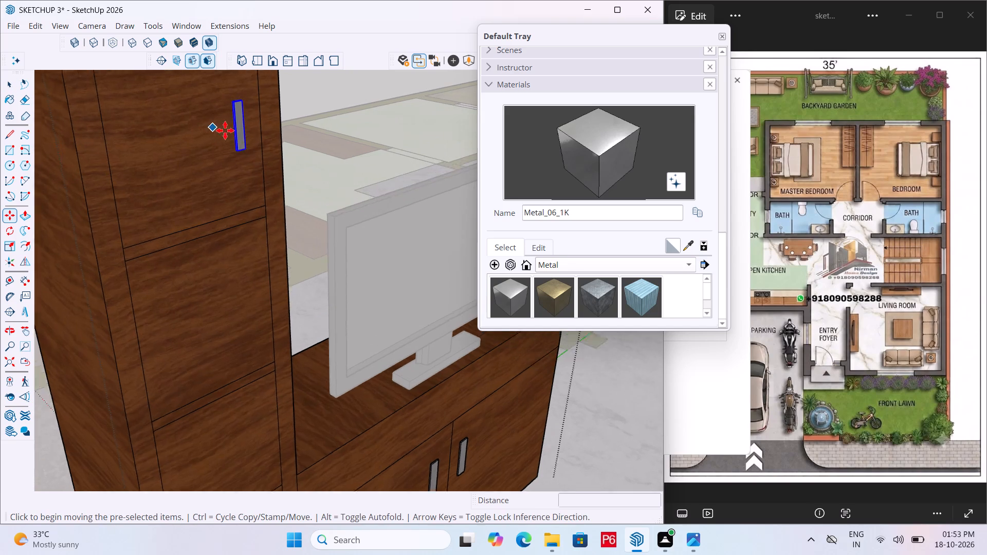
{"action": "scroll", "coordinate": [225, 131], "scroll_direction": "up", "scroll_amount": 2}
{"action": "scroll", "coordinate": [243, 167], "scroll_direction": "up", "scroll_amount": 20}
{"action": "scroll", "coordinate": [243, 167], "scroll_direction": "up", "scroll_amount": 5}
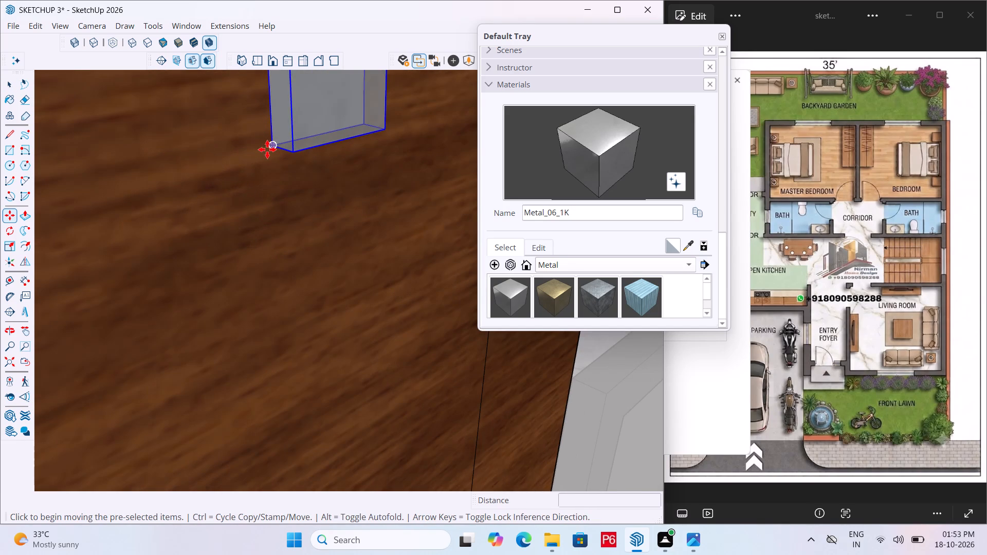
{"action": "left_click", "coordinate": [269, 150]}
{"action": "scroll", "coordinate": [233, 199], "scroll_direction": "down", "scroll_amount": 15}
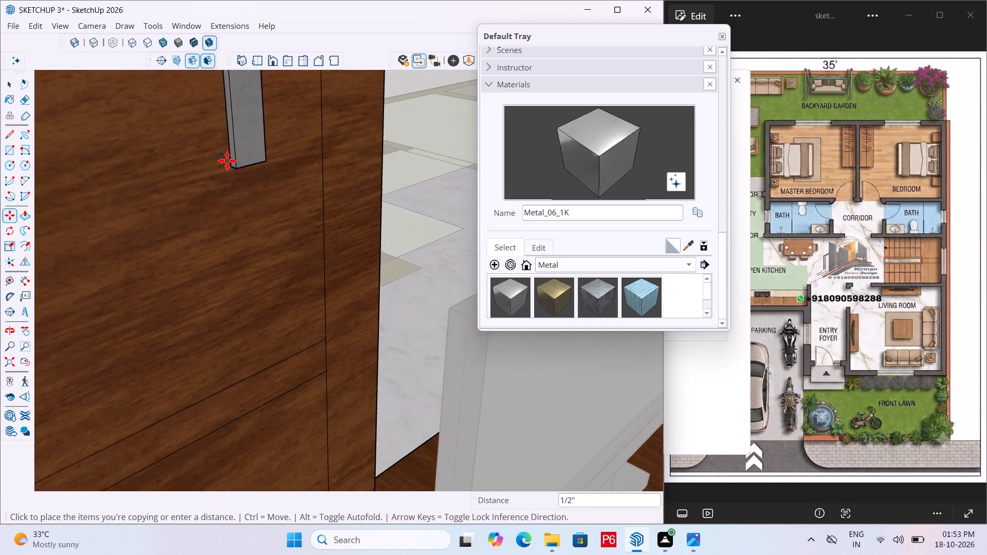
{"action": "scroll", "coordinate": [227, 161], "scroll_direction": "down", "scroll_amount": 20}
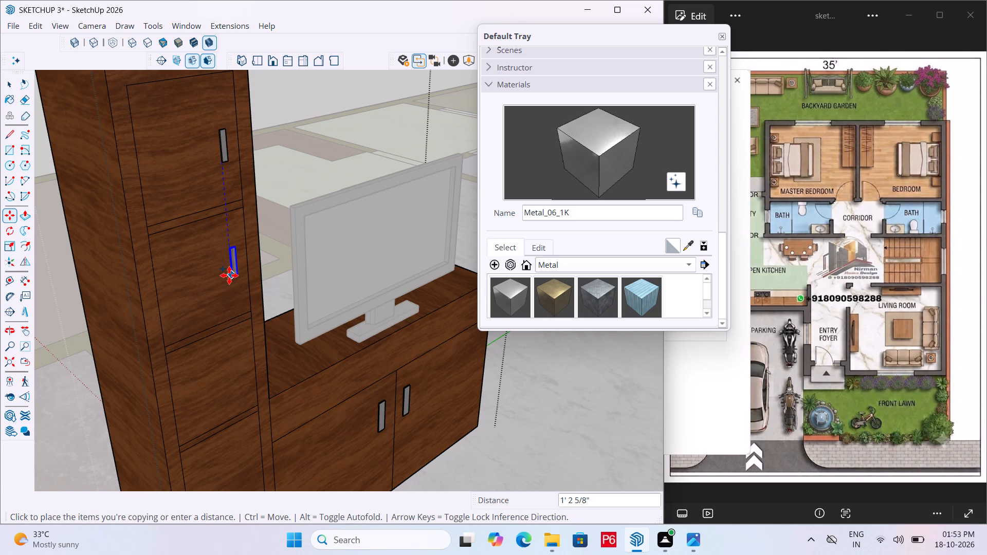
{"action": "left_click", "coordinate": [229, 275]}
Copy the second panel's handle about 1' 2 1/2" straight down onto the column's third front panel.
{"action": "scroll", "coordinate": [222, 285], "scroll_direction": "up", "scroll_amount": 14}
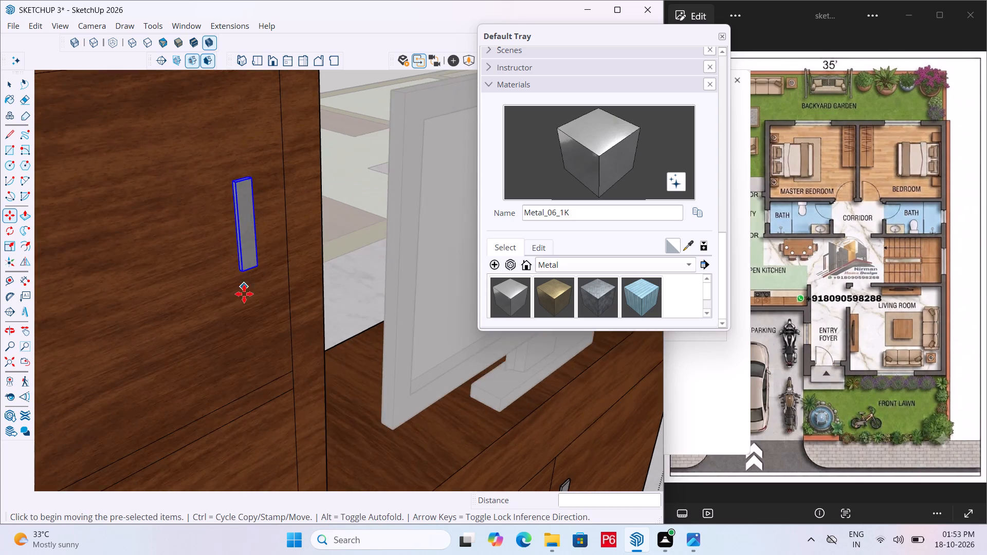
{"action": "scroll", "coordinate": [244, 294], "scroll_direction": "up", "scroll_amount": 11}
{"action": "left_click", "coordinate": [246, 243]}
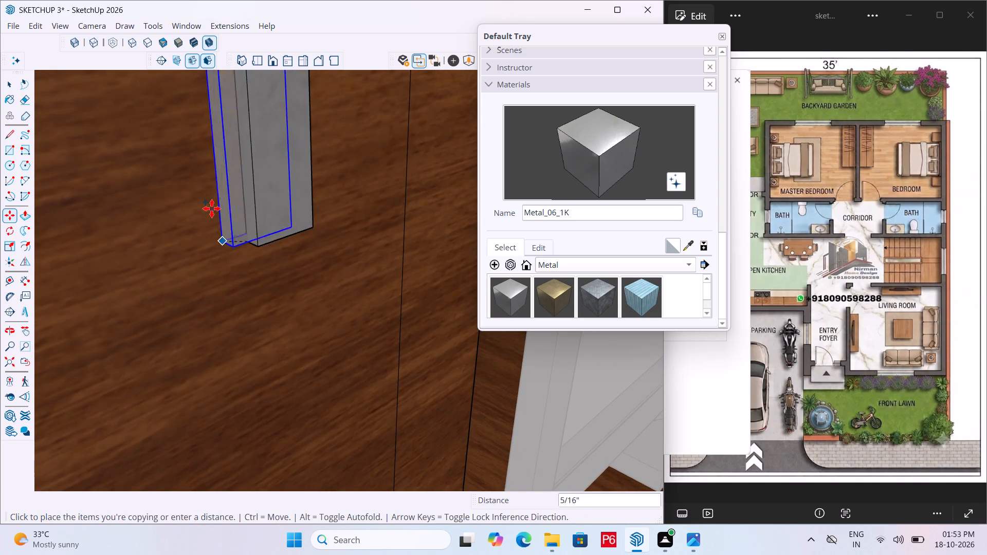
{"action": "scroll", "coordinate": [211, 206], "scroll_direction": "down", "scroll_amount": 6}
{"action": "scroll", "coordinate": [215, 179], "scroll_direction": "down", "scroll_amount": 16}
{"action": "scroll", "coordinate": [228, 168], "scroll_direction": "down", "scroll_amount": 6}
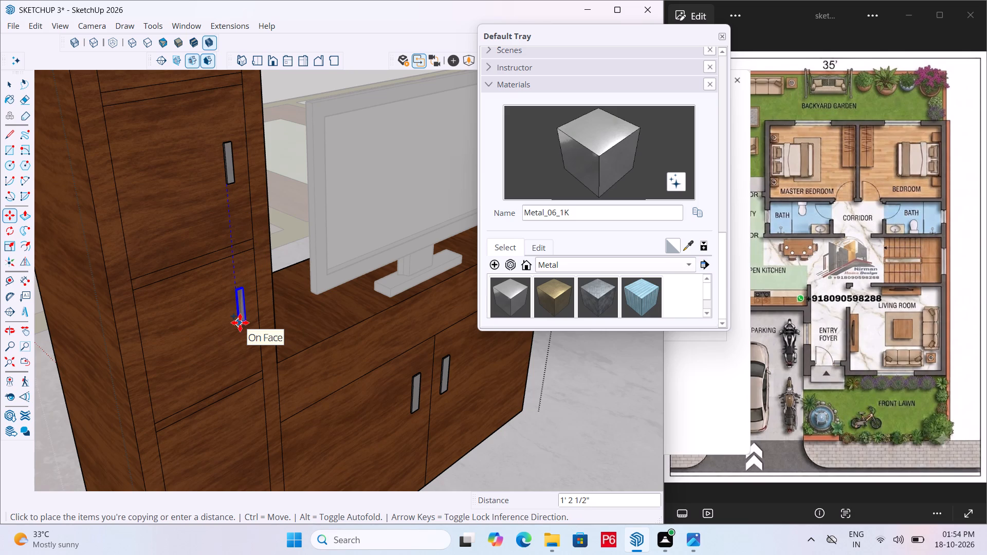
{"action": "left_click", "coordinate": [240, 323]}
Copy the third panel's handle about 1' 10 5/16" straight down onto the column's bottom front panel.
{"action": "scroll", "coordinate": [235, 313], "scroll_direction": "up", "scroll_amount": 18}
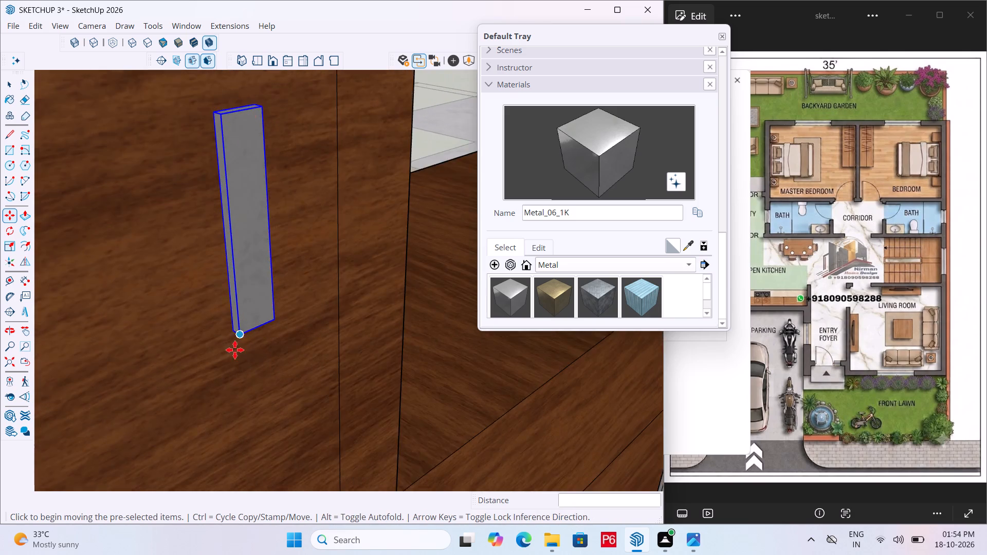
{"action": "scroll", "coordinate": [235, 350], "scroll_direction": "up", "scroll_amount": 6}
{"action": "left_click", "coordinate": [231, 312]}
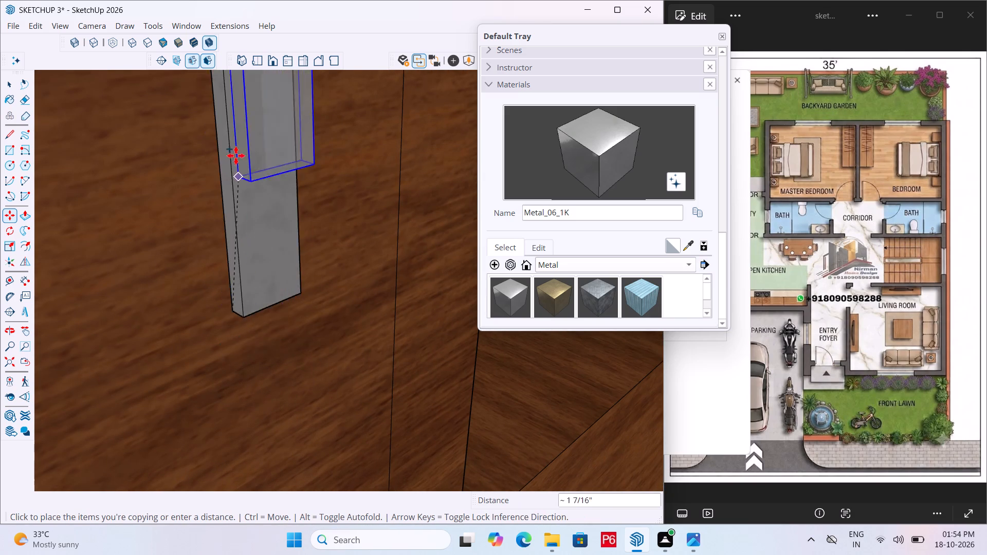
{"action": "scroll", "coordinate": [236, 156], "scroll_direction": "down", "scroll_amount": 7}
{"action": "scroll", "coordinate": [229, 168], "scroll_direction": "down", "scroll_amount": 20}
{"action": "scroll", "coordinate": [229, 168], "scroll_direction": "down", "scroll_amount": 8}
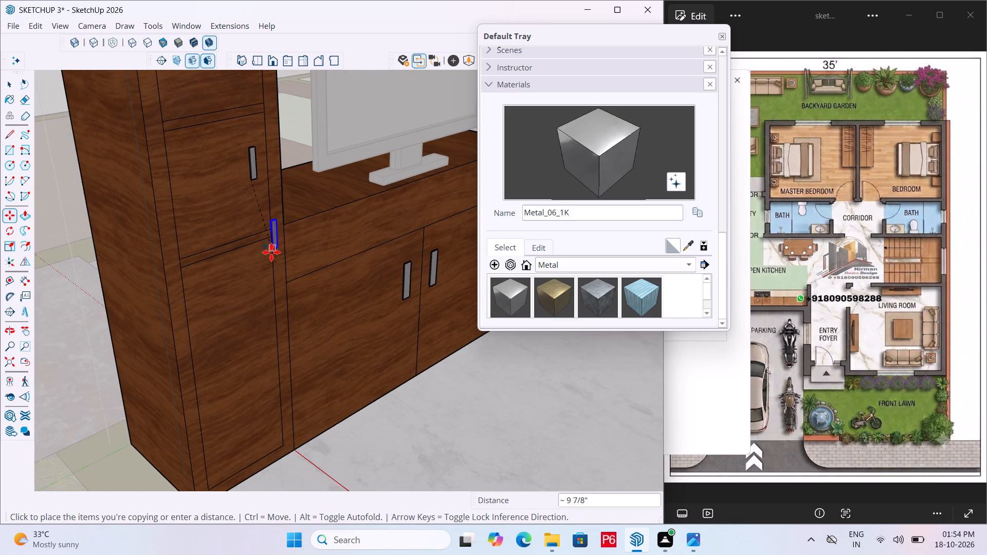
{"action": "scroll", "coordinate": [268, 346], "scroll_direction": "up", "scroll_amount": 5}
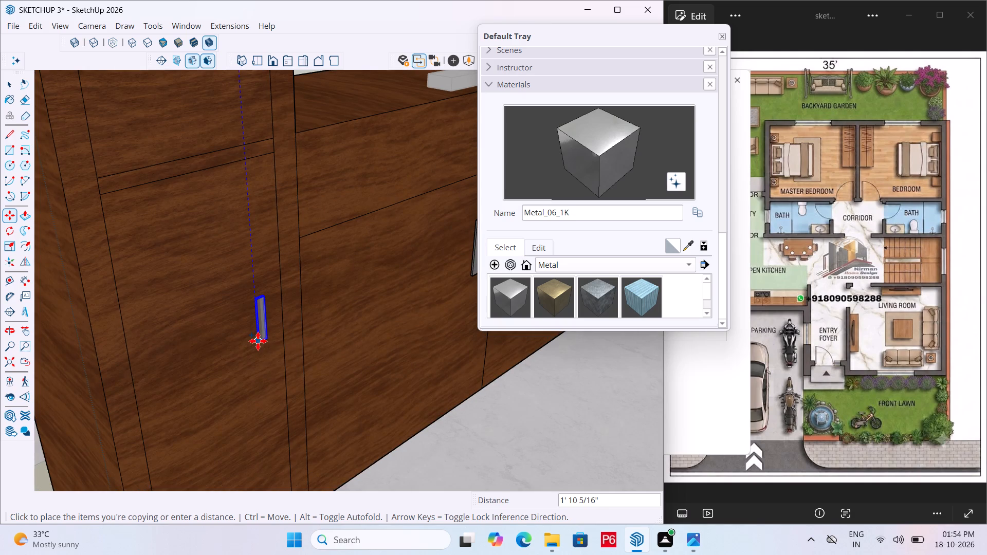
{"action": "left_click", "coordinate": [258, 340]}
Save the model, and close the TV unit's group with nothing left selected.
{"action": "scroll", "coordinate": [232, 266], "scroll_direction": "down", "scroll_amount": 5}
{"action": "key", "text": "ctrl+s"}
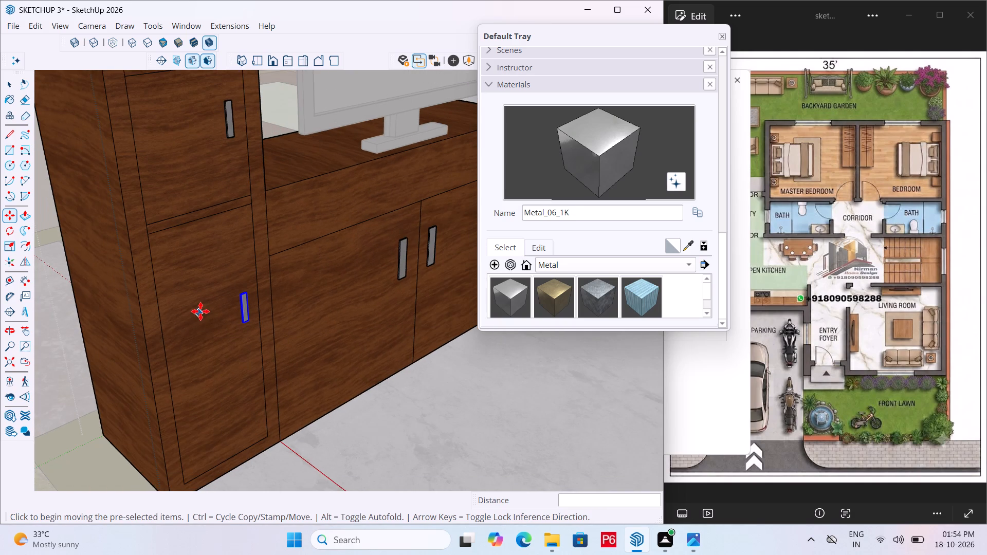
{"action": "key", "text": "ctrl+s"}
{"action": "scroll", "coordinate": [200, 312], "scroll_direction": "down", "scroll_amount": 5, "text": "ctrl"}
{"action": "key", "text": "ctrl+s"}
{"action": "key", "text": "ctrl+s"}
{"action": "scroll", "coordinate": [173, 336], "scroll_direction": "down", "scroll_amount": 5}
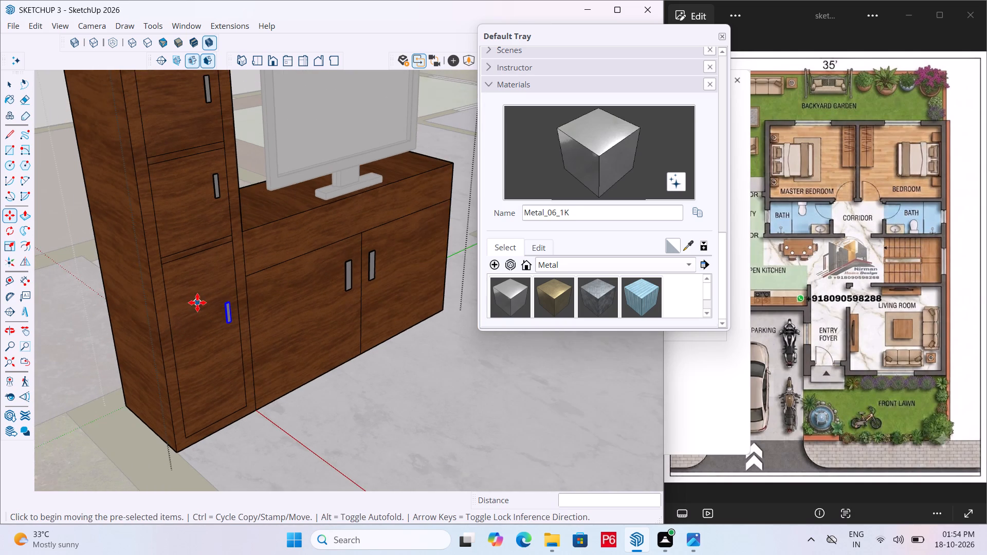
{"action": "scroll", "coordinate": [199, 301], "scroll_direction": "down", "scroll_amount": 6}
{"action": "scroll", "coordinate": [253, 280], "scroll_direction": "down", "scroll_amount": 2}
{"action": "key", "text": "space"}
{"action": "left_click", "coordinate": [74, 138]}
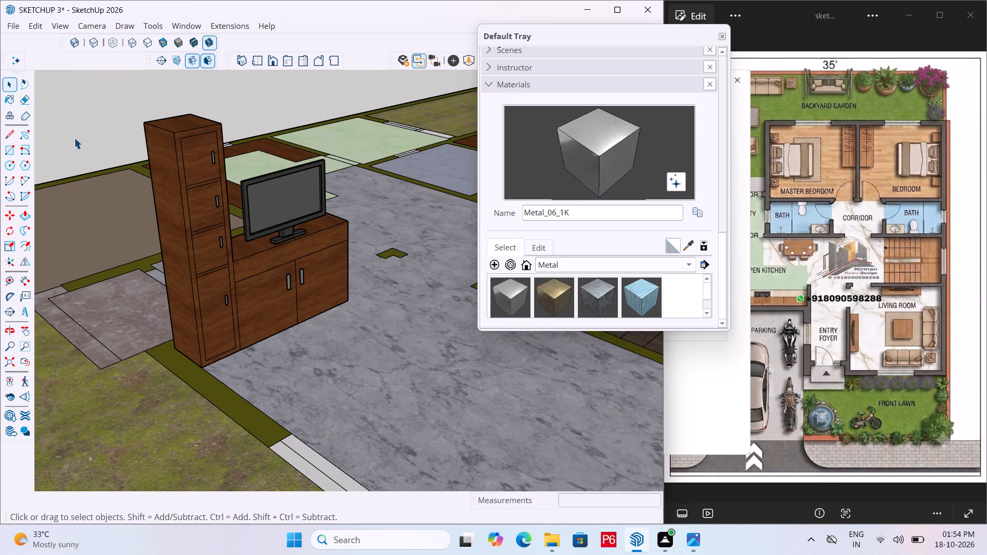
Examine the finished TV unit and its placement in the whole house plan from several angles.
{"action": "triple_click", "coordinate": [74, 138]}
{"action": "middle_click_drag", "start_coordinate": [216, 158], "coordinate": [0, 120]}
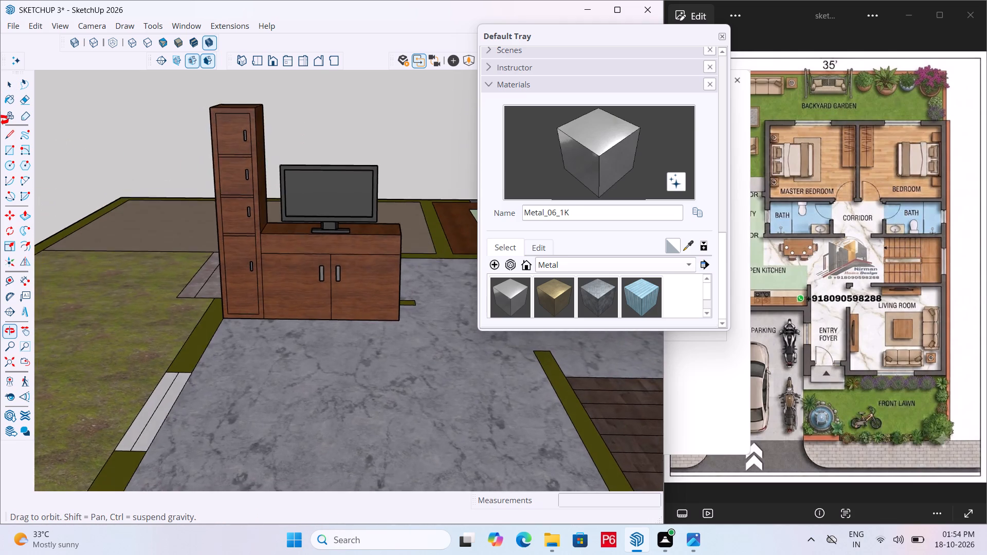
{"action": "middle_click_drag", "start_coordinate": [0, 120], "coordinate": [104, 146]}
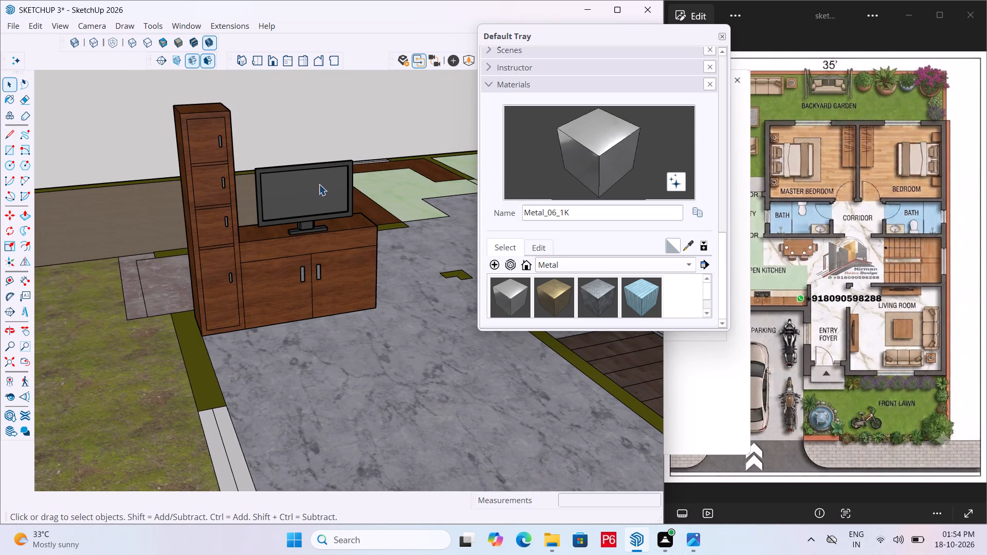
{"action": "middle_click_drag", "start_coordinate": [356, 198], "coordinate": [251, 193]}
{"action": "scroll", "coordinate": [194, 165], "scroll_direction": "down", "scroll_amount": 6}
{"action": "middle_click_drag", "start_coordinate": [154, 348], "coordinate": [369, 438]}
{"action": "scroll", "coordinate": [189, 334], "scroll_direction": "down", "scroll_amount": 7}
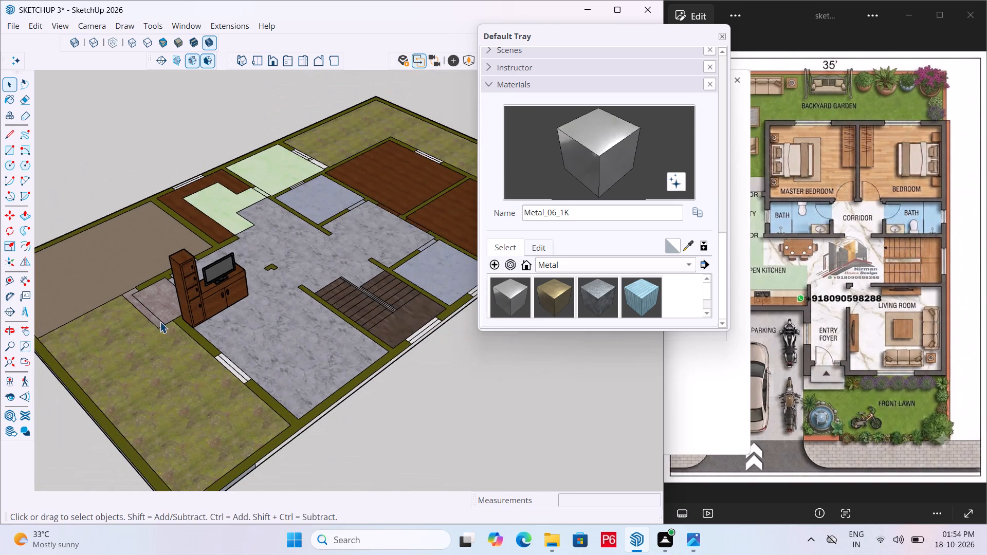
{"action": "scroll", "coordinate": [461, 410], "scroll_direction": "up", "scroll_amount": 5}
{"action": "middle_click_drag", "start_coordinate": [362, 346], "coordinate": [419, 371]}
{"action": "scroll", "coordinate": [416, 330], "scroll_direction": "down", "scroll_amount": 5}
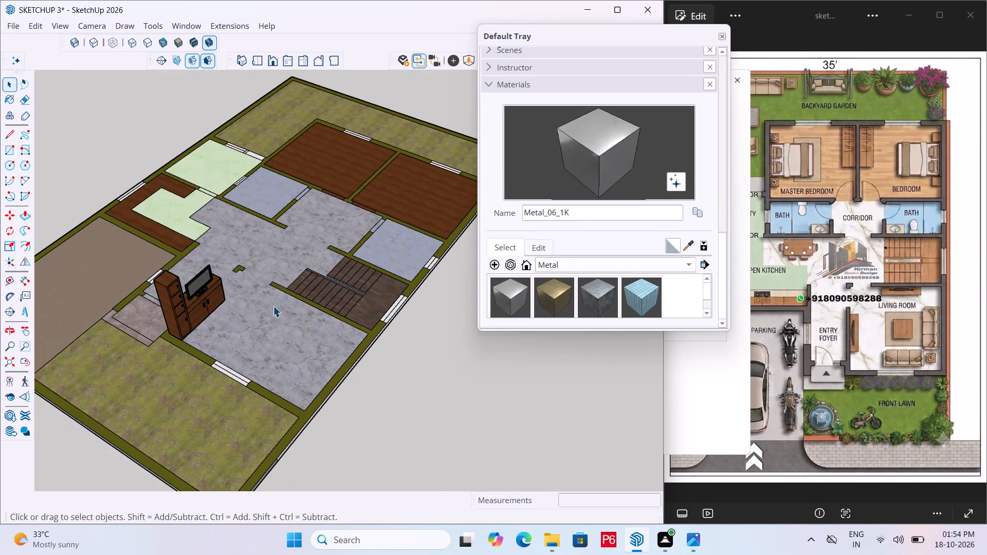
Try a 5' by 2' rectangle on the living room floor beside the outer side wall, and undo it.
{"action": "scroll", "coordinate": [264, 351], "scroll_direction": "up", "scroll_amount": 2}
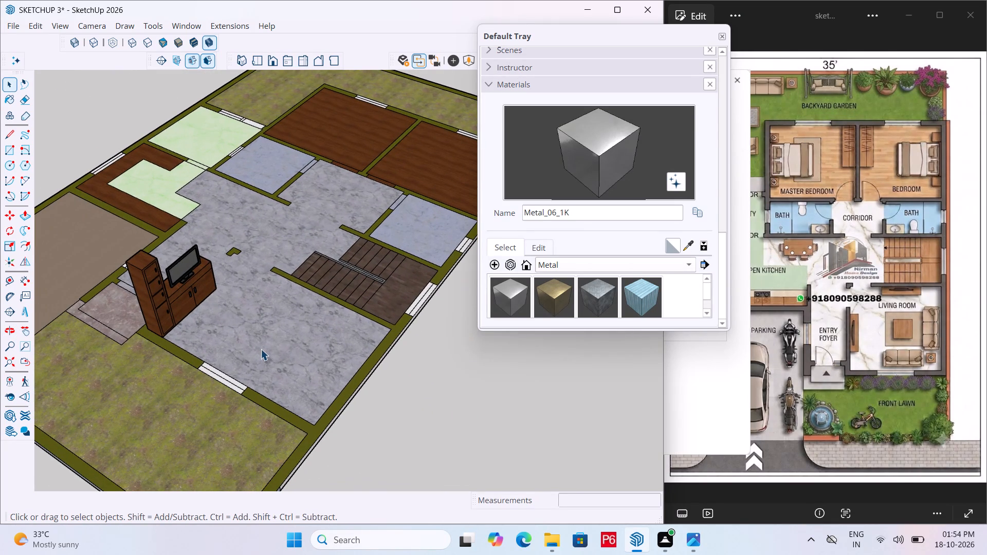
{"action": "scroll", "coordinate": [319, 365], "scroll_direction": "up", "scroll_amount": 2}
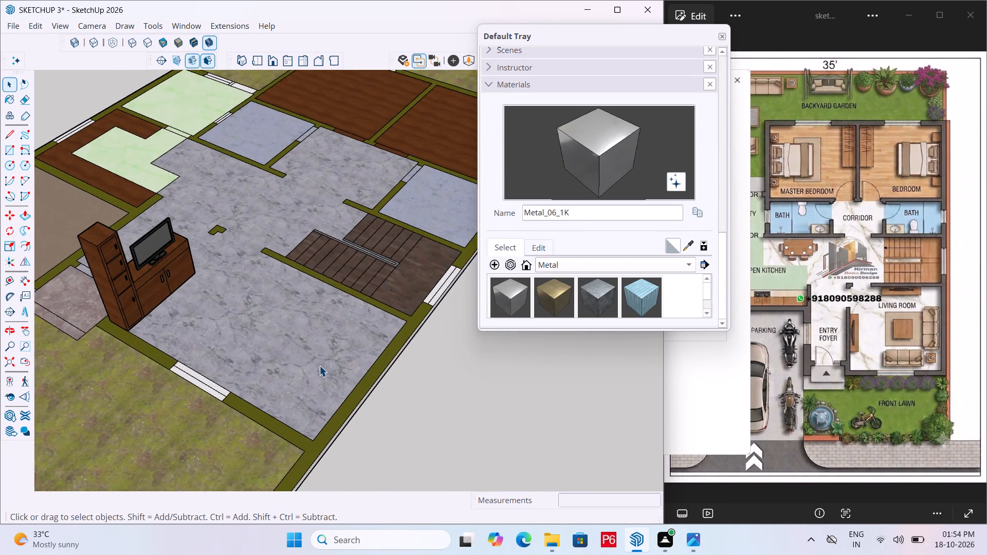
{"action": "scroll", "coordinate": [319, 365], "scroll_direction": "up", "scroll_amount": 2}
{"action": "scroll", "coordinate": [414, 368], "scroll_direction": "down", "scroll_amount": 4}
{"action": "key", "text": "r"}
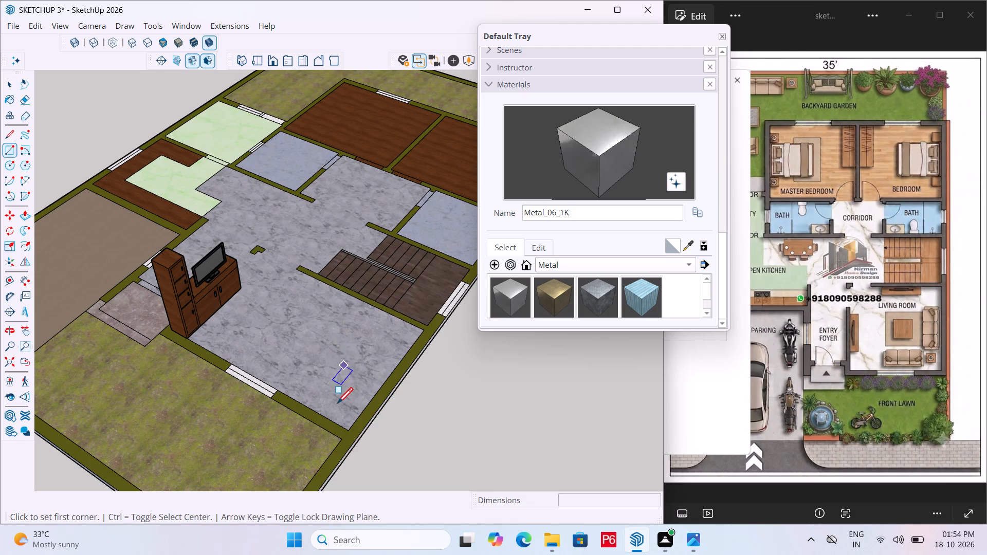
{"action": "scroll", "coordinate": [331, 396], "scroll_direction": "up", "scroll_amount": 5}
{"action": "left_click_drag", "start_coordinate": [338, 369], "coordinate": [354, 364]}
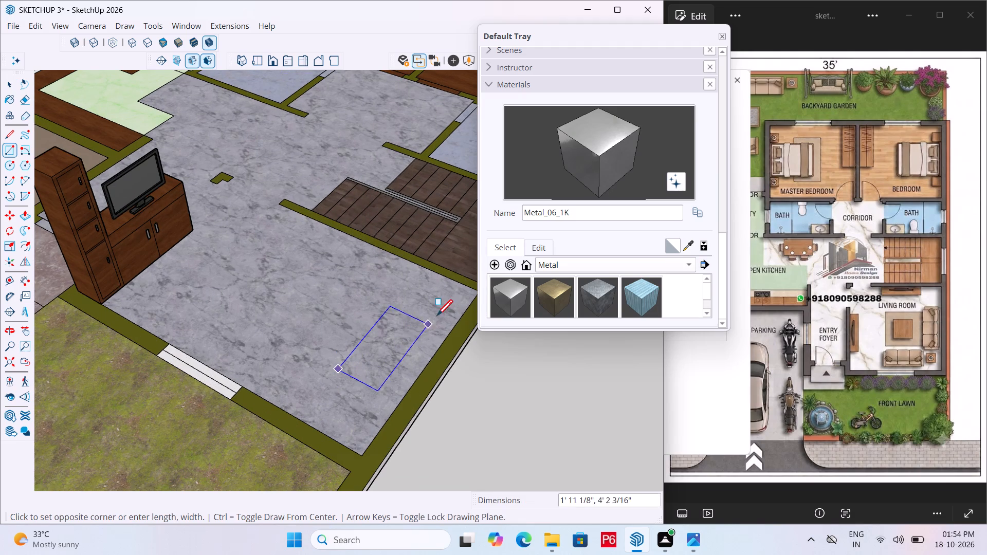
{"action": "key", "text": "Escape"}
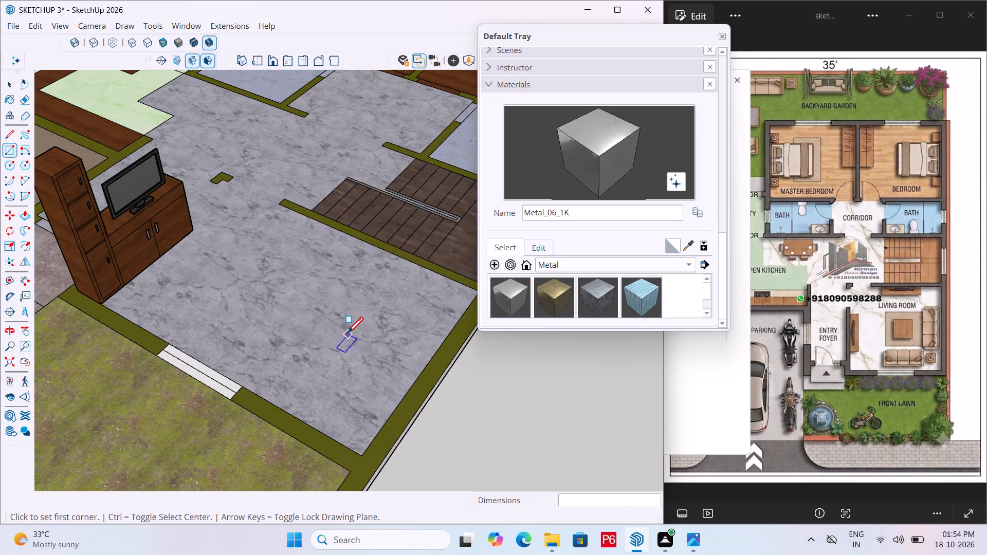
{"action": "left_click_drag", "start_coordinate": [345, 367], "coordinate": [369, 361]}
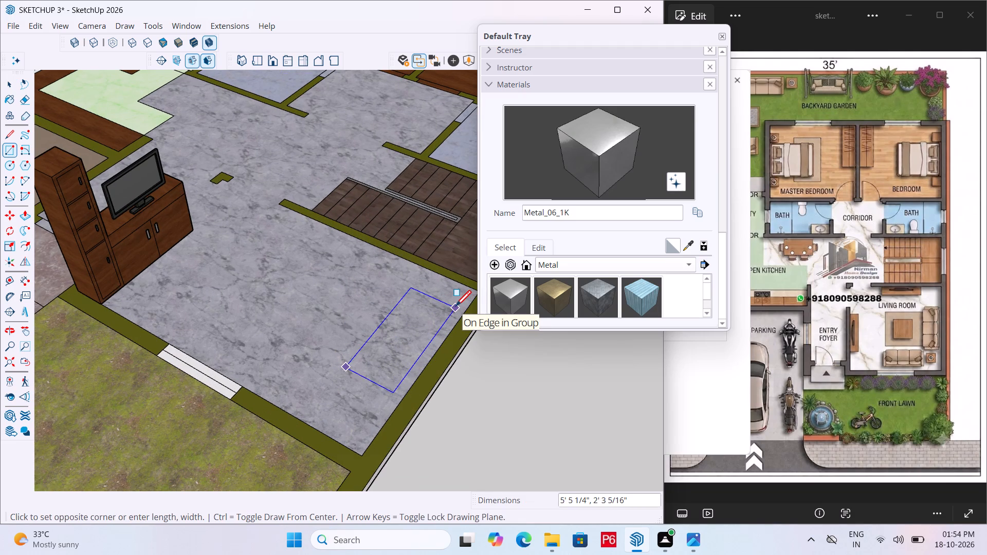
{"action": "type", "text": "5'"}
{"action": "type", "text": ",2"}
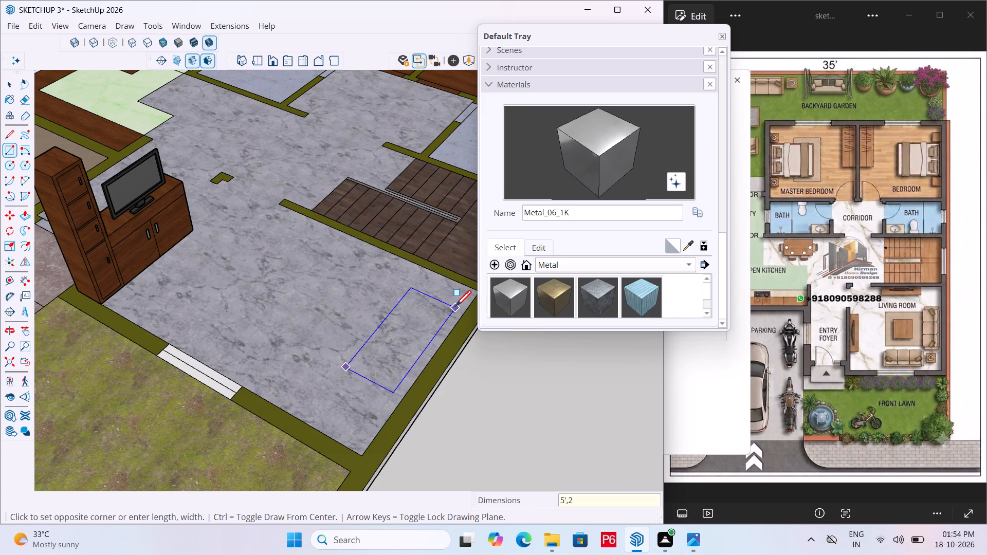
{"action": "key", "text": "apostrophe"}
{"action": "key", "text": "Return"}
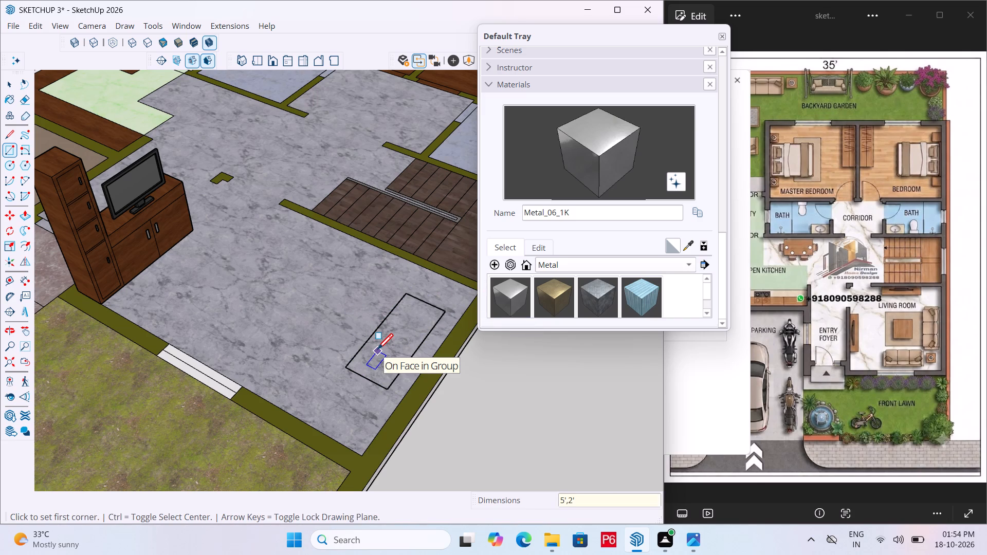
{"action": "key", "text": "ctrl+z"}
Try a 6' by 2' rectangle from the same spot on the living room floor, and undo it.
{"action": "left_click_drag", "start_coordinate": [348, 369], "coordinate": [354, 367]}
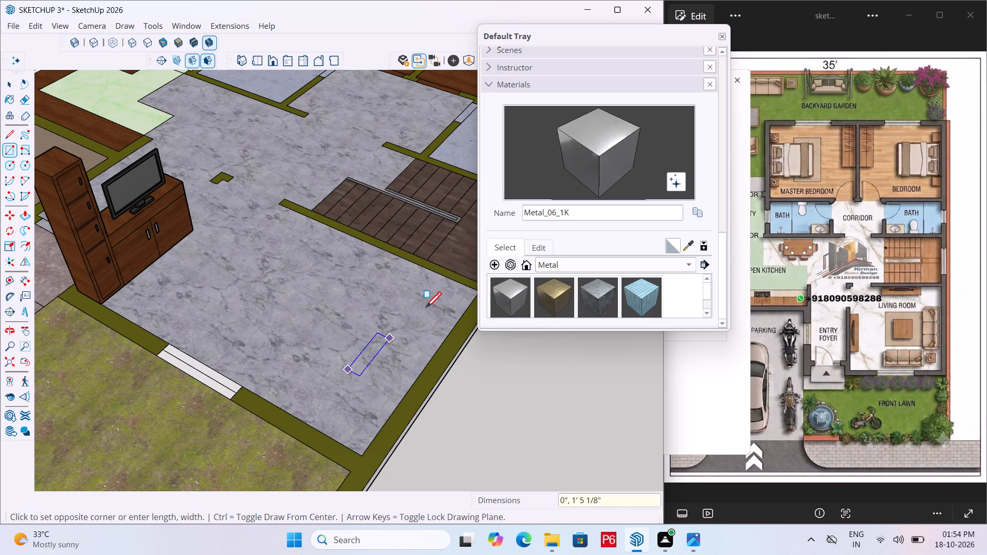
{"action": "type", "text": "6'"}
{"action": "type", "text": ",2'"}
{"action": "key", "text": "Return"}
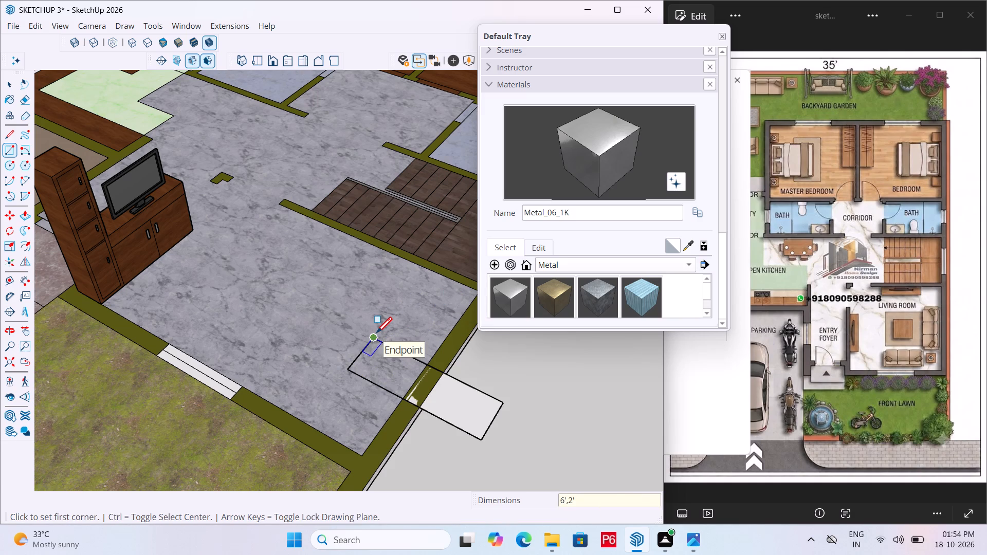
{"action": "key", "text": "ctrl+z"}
Draw a 2' by 6' rectangle on the living room floor, its long side parallel to the outer side wall.
{"action": "left_click_drag", "start_coordinate": [344, 369], "coordinate": [379, 349]}
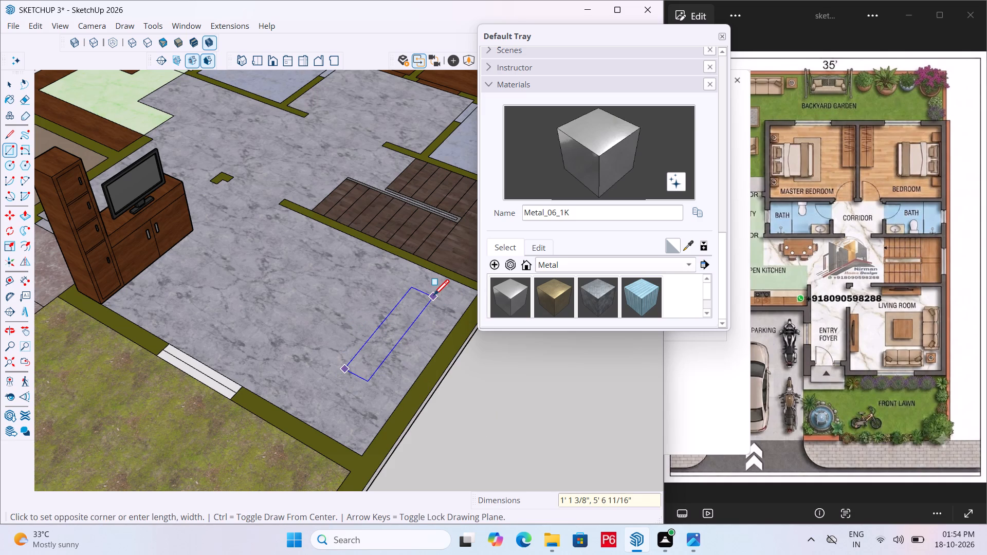
{"action": "type", "text": "2'"}
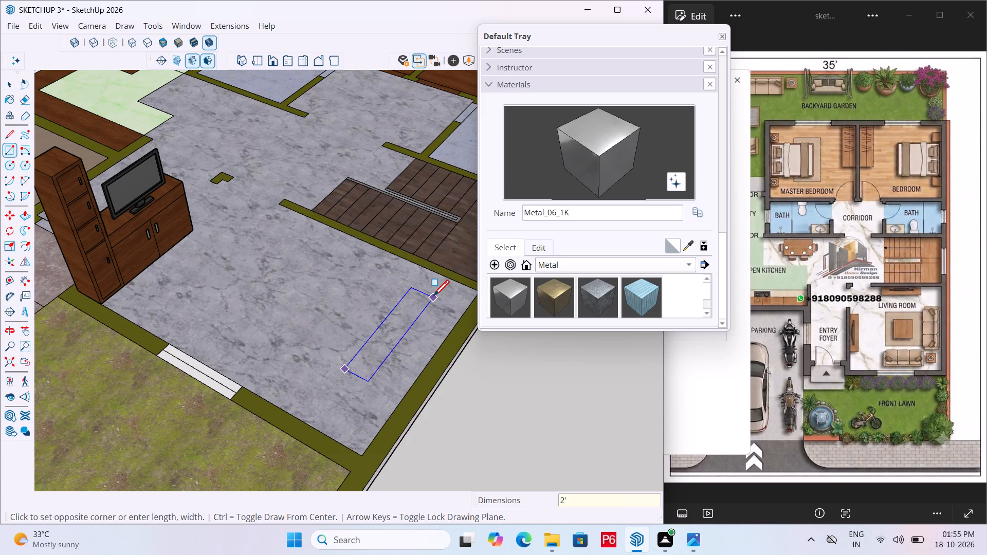
{"action": "type", "text": ",6'"}
{"action": "key", "text": "Return"}
{"action": "key", "text": "Escape"}
{"action": "key", "text": "space"}
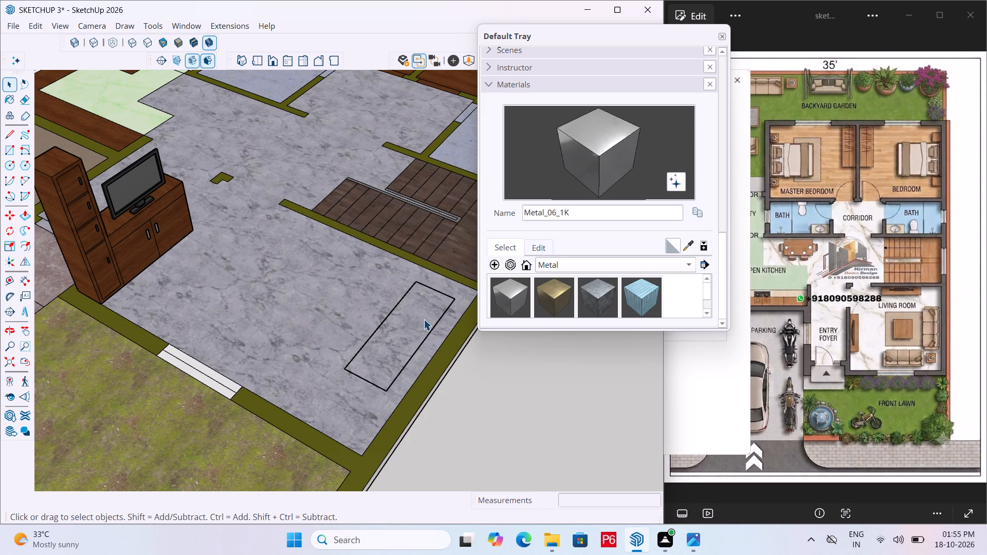
Make the 2' by 6' rectangle a group and open that group for editing.
{"action": "left_click", "coordinate": [424, 319]}
{"action": "left_click", "coordinate": [407, 312]}
{"action": "key", "text": "space"}
{"action": "left_click", "coordinate": [492, 366]}
{"action": "left_click", "coordinate": [397, 337]}
{"action": "double_click", "coordinate": [403, 328]}
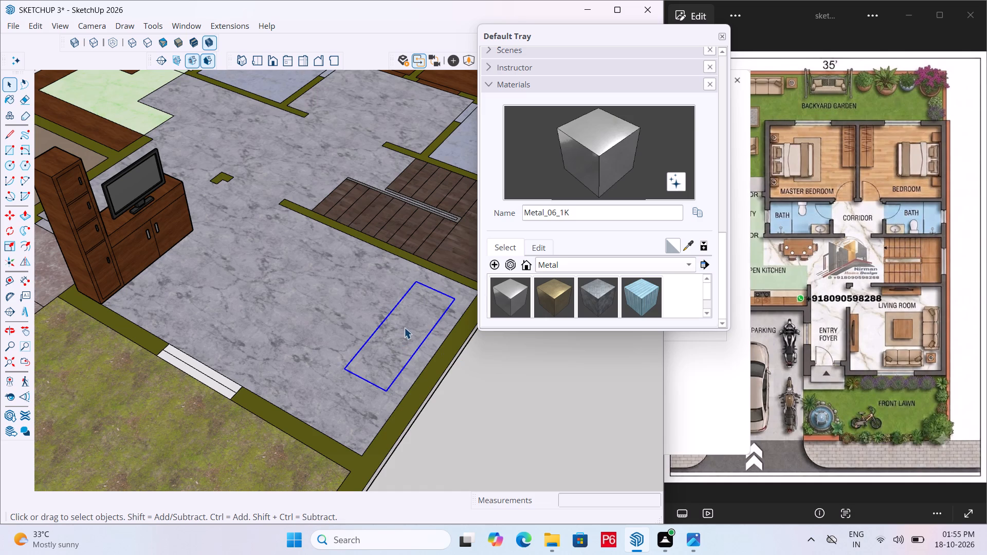
{"action": "right_click", "coordinate": [404, 327]}
{"action": "left_click", "coordinate": [459, 448]}
{"action": "key", "text": "space"}
{"action": "triple_click", "coordinate": [411, 338]}
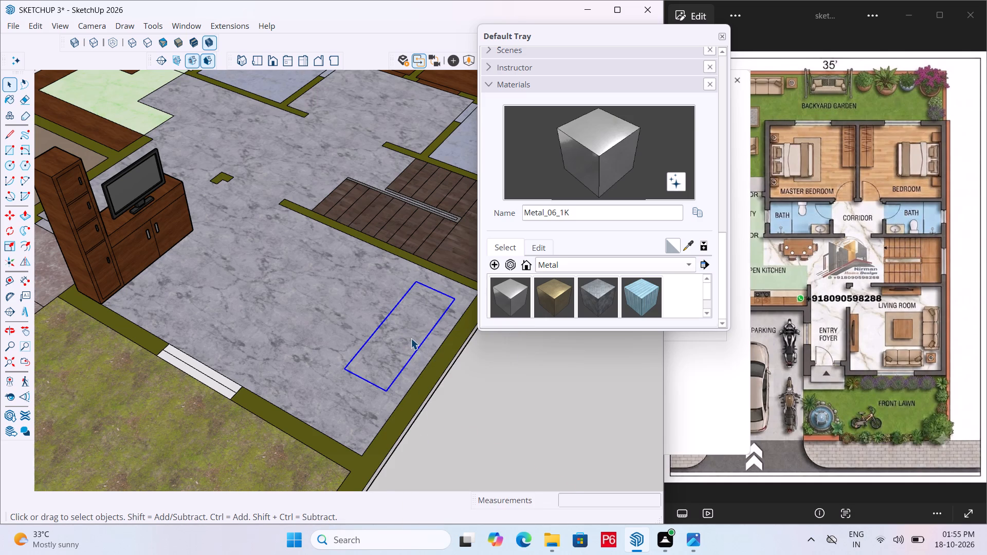
{"action": "left_click", "coordinate": [411, 338]}
{"action": "left_click", "coordinate": [526, 402]}
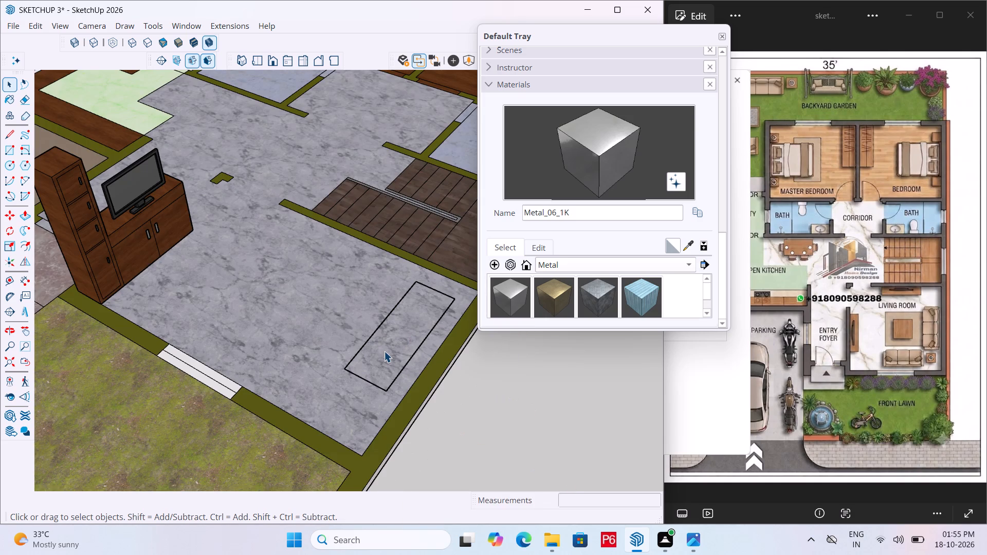
{"action": "left_click", "coordinate": [384, 351]}
{"action": "double_click", "coordinate": [384, 351]}
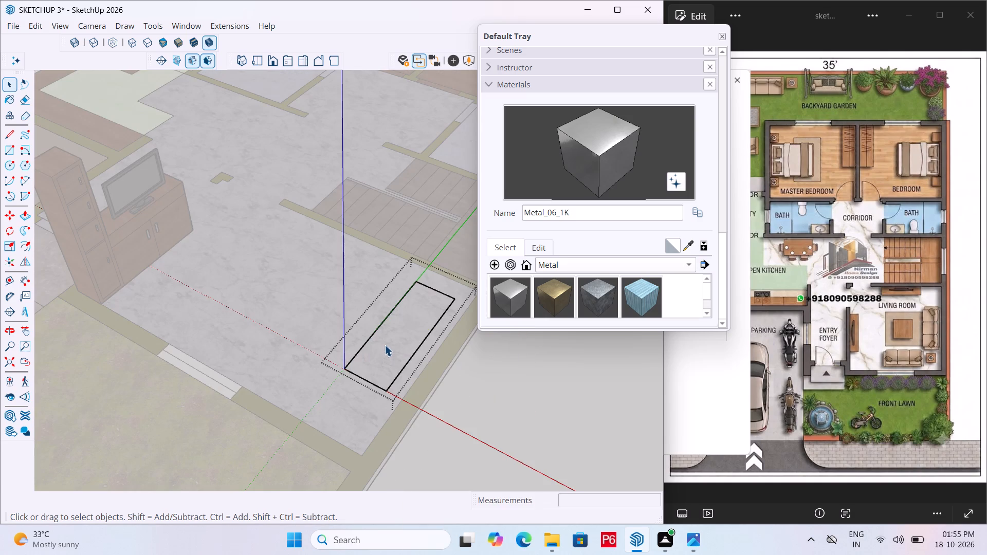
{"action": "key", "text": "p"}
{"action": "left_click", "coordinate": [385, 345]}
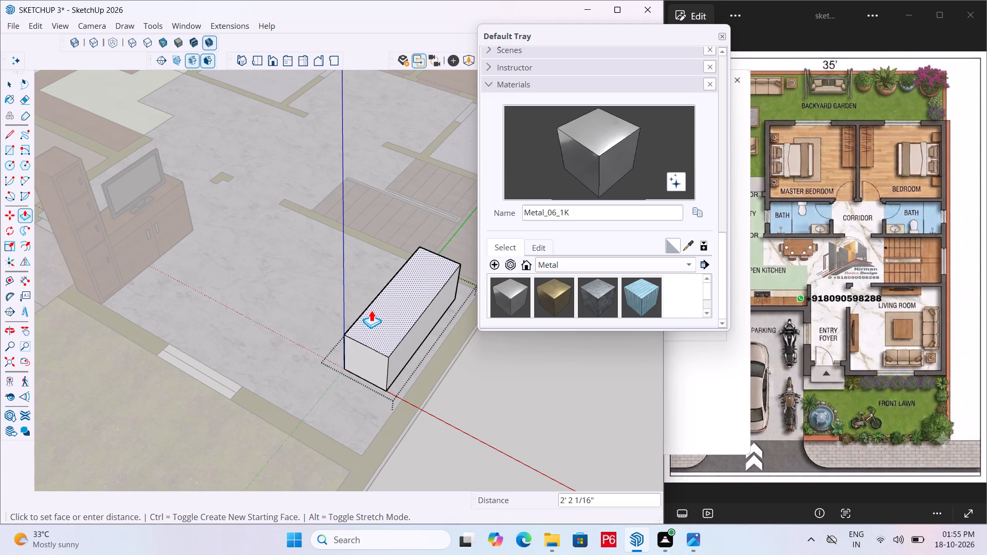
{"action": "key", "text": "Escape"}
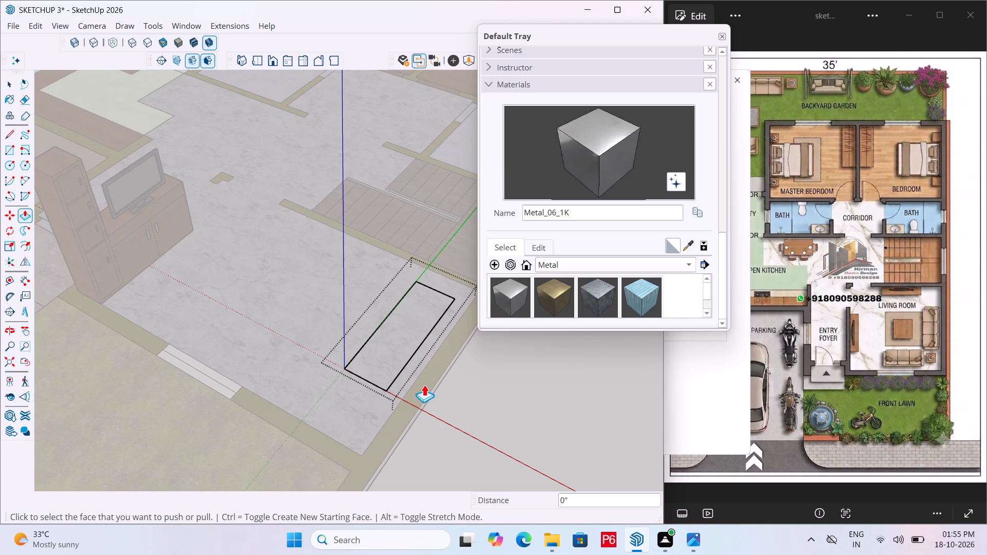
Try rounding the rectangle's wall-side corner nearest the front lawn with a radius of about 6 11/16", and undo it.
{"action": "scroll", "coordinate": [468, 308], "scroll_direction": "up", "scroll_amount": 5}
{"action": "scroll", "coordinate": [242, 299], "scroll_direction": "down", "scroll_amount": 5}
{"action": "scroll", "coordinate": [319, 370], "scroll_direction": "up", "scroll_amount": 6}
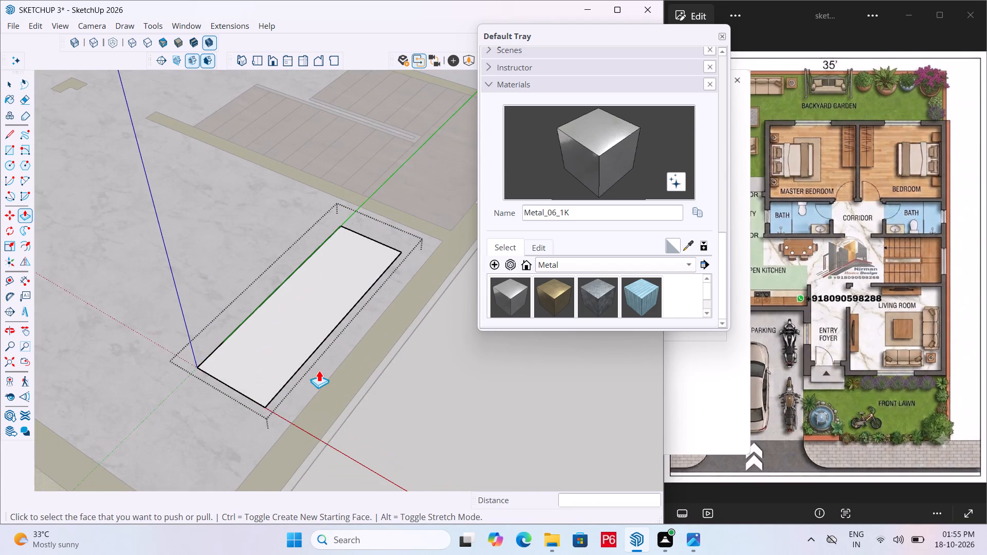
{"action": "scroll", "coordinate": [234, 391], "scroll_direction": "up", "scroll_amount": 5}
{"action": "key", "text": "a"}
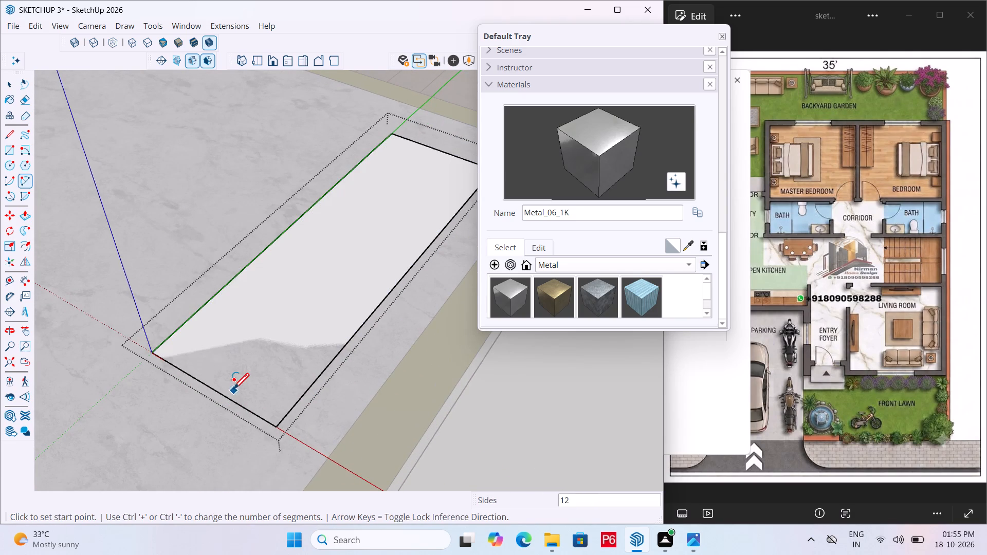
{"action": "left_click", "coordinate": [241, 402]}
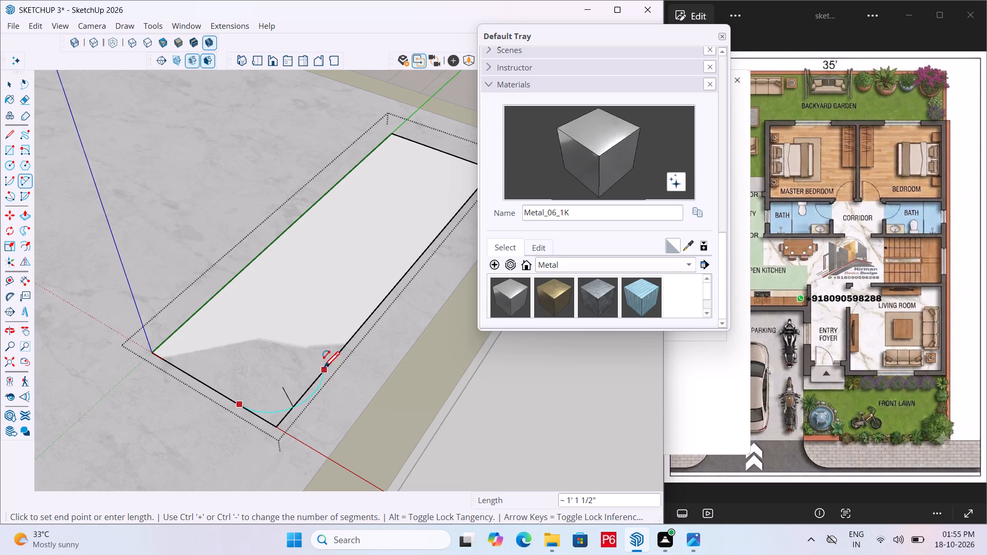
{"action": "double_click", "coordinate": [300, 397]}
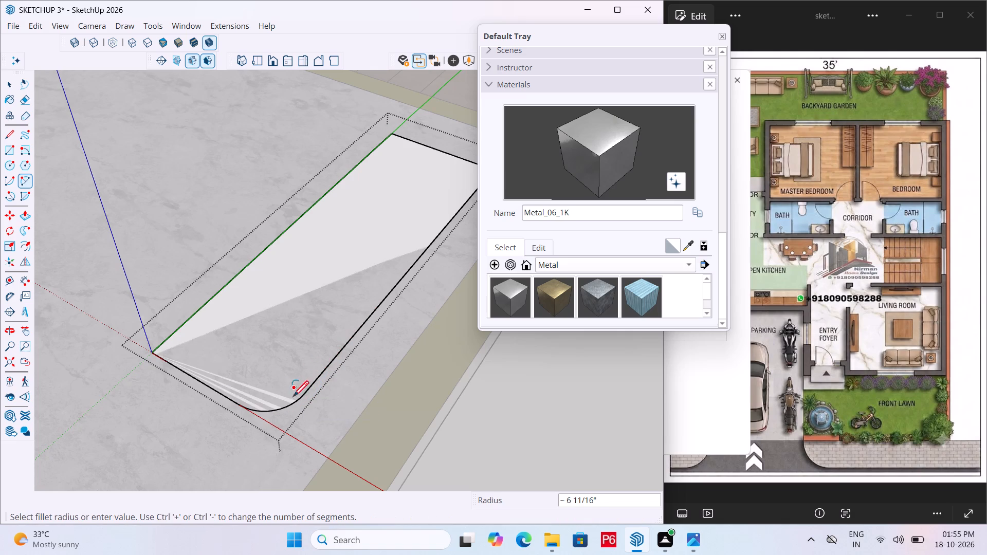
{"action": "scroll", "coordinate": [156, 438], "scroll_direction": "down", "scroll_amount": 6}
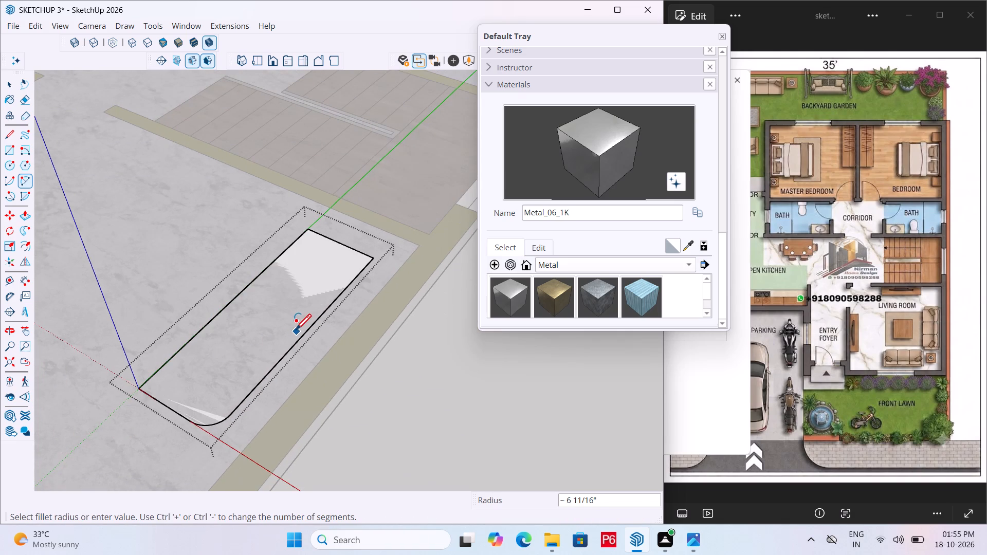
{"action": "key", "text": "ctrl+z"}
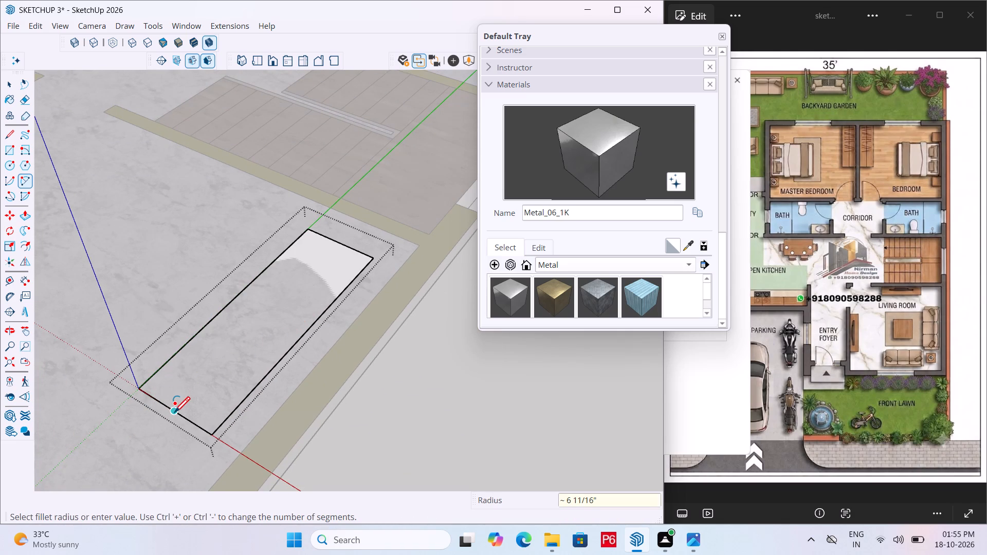
Round the rectangle's wall-side corner nearest the front lawn with a 1' radius arc.
{"action": "left_click", "coordinate": [178, 415]}
{"action": "triple_click", "coordinate": [244, 402]}
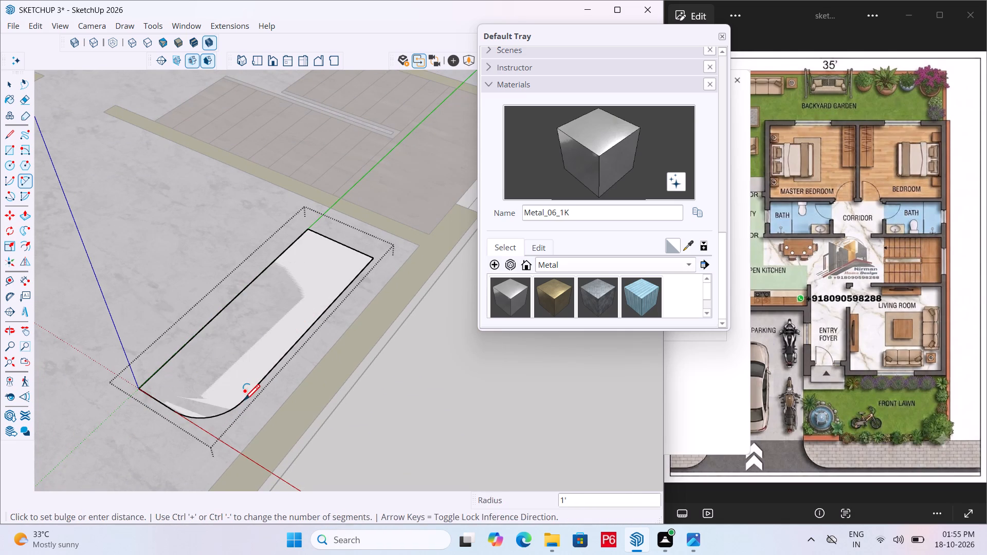
{"action": "scroll", "coordinate": [78, 437], "scroll_direction": "down", "scroll_amount": 3}
{"action": "key", "text": "space"}
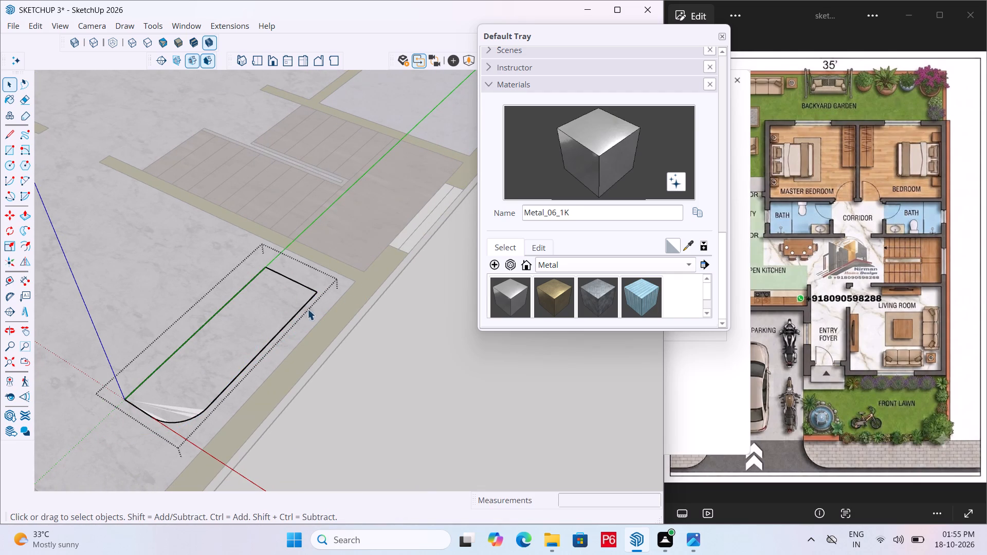
Draw an arc about 1' 8" across over the rectangle's wall-side corner nearest the staircase.
{"action": "key", "text": "a"}
{"action": "scroll", "coordinate": [285, 319], "scroll_direction": "up", "scroll_amount": 3}
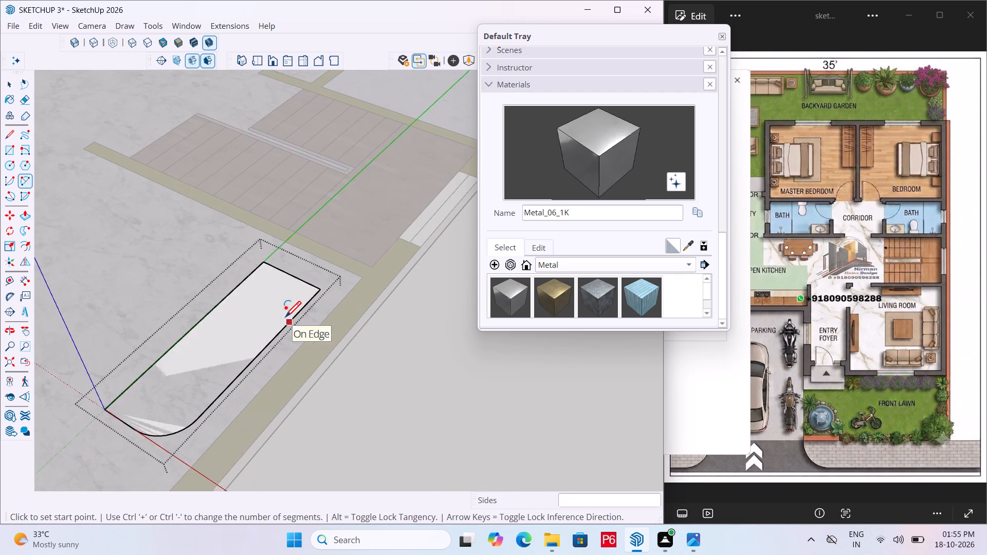
{"action": "scroll", "coordinate": [285, 319], "scroll_direction": "up", "scroll_amount": 1}
{"action": "left_click_drag", "start_coordinate": [293, 323], "coordinate": [296, 318]}
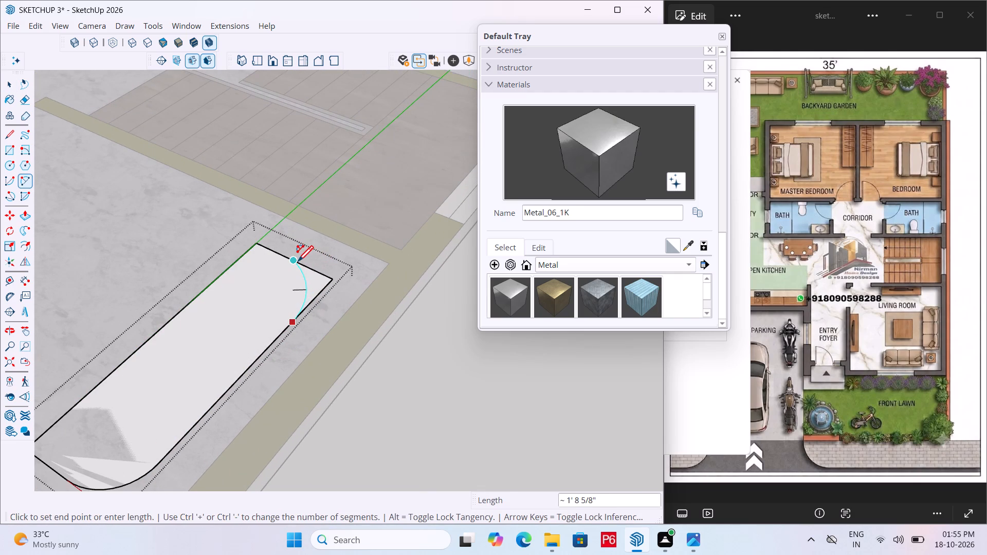
{"action": "double_click", "coordinate": [298, 263]}
{"action": "scroll", "coordinate": [311, 277], "scroll_direction": "down", "scroll_amount": 3}
{"action": "key", "text": "Escape"}
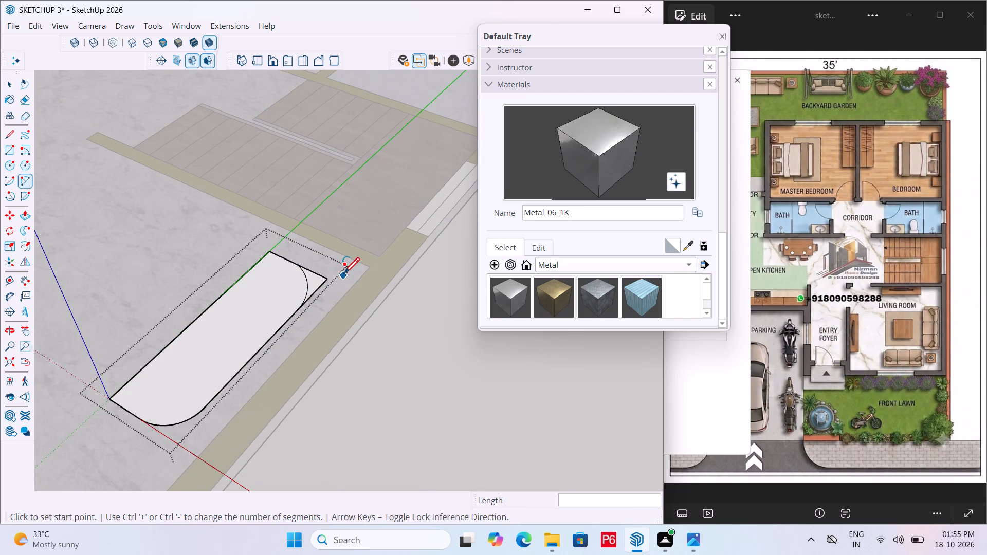
Erase the square corner edges left outside the arc near the staircase, and save the model.
{"action": "scroll", "coordinate": [338, 272], "scroll_direction": "up", "scroll_amount": 3}
{"action": "key", "text": "e"}
{"action": "left_click", "coordinate": [304, 270]}
{"action": "left_click_drag", "start_coordinate": [305, 271], "coordinate": [307, 293]}
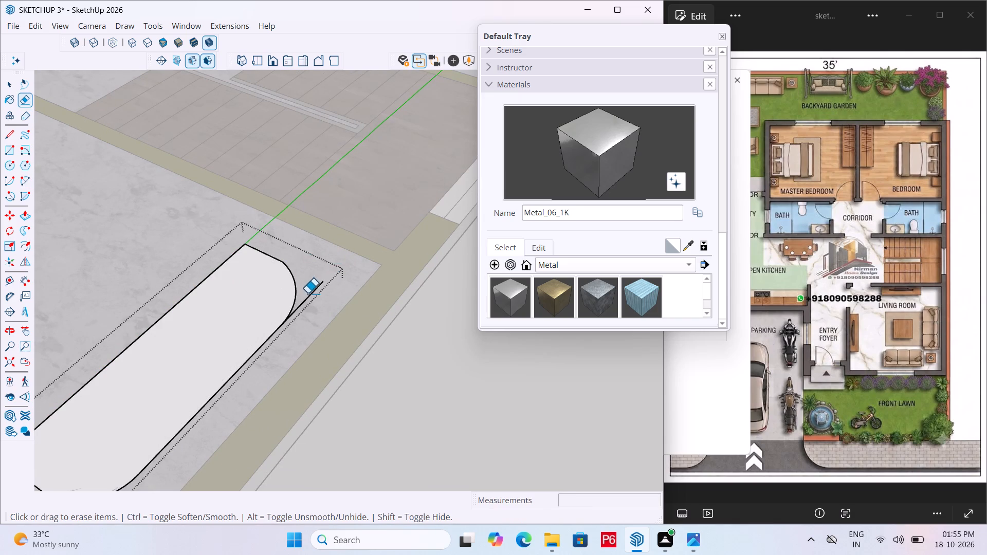
{"action": "left_click_drag", "start_coordinate": [307, 293], "coordinate": [313, 293]}
{"action": "left_click_drag", "start_coordinate": [316, 288], "coordinate": [325, 271]}
{"action": "scroll", "coordinate": [320, 279], "scroll_direction": "down", "scroll_amount": 4}
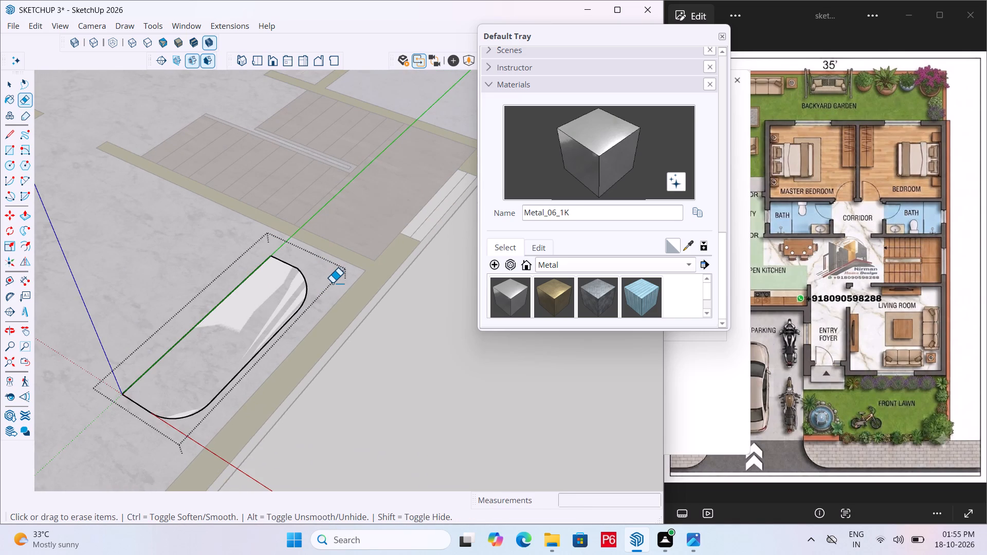
{"action": "key", "text": "ctrl+s"}
{"action": "key", "text": "ctrl+s"}
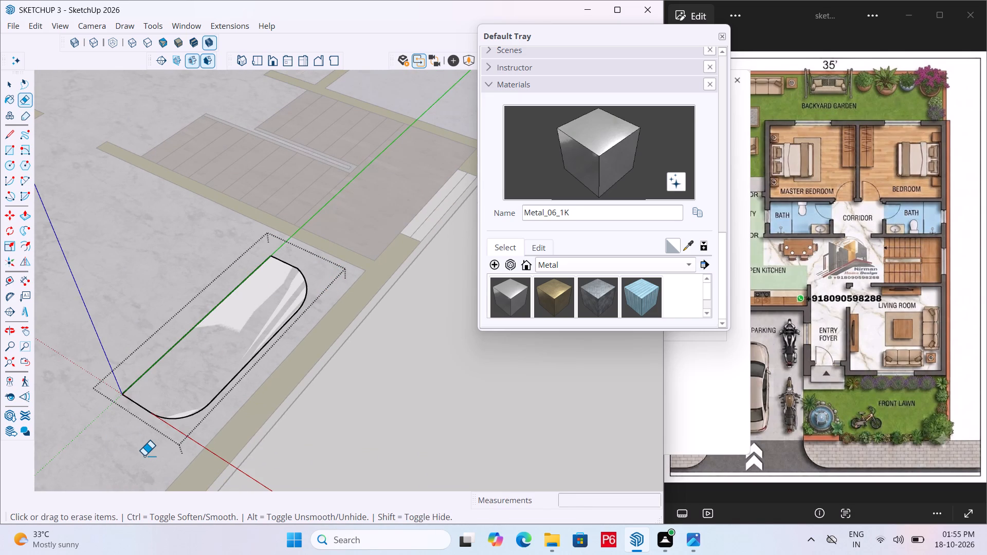
{"action": "key", "text": "Escape"}
Offset the rounded seat outline outward by 4".
{"action": "key", "text": "space"}
{"action": "left_click", "coordinate": [263, 346]}
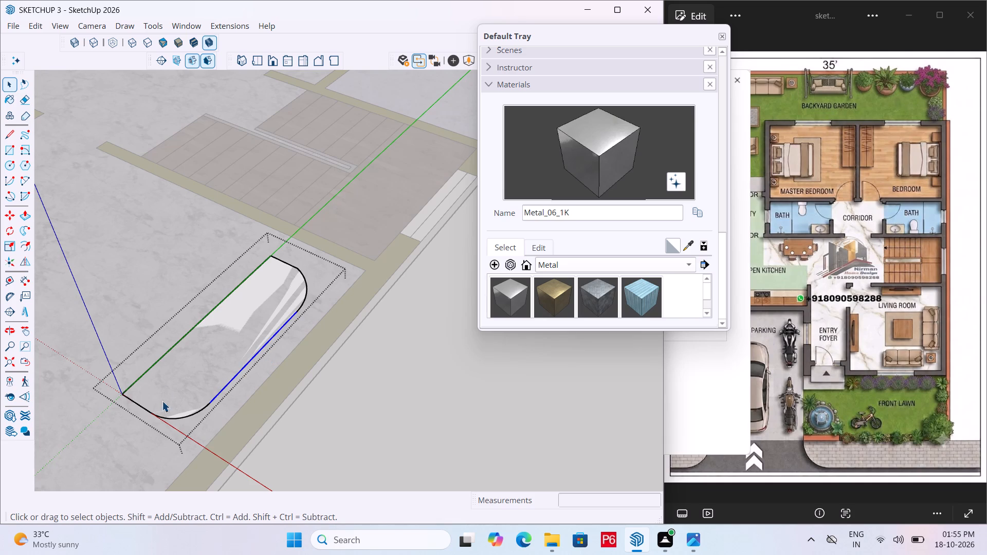
{"action": "left_click", "coordinate": [22, 250]}
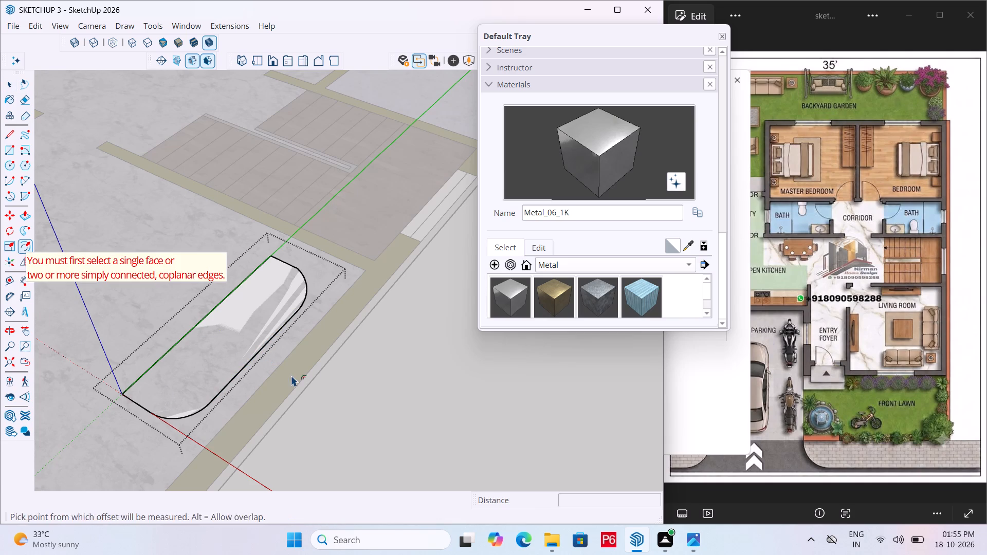
{"action": "left_click", "coordinate": [253, 356]}
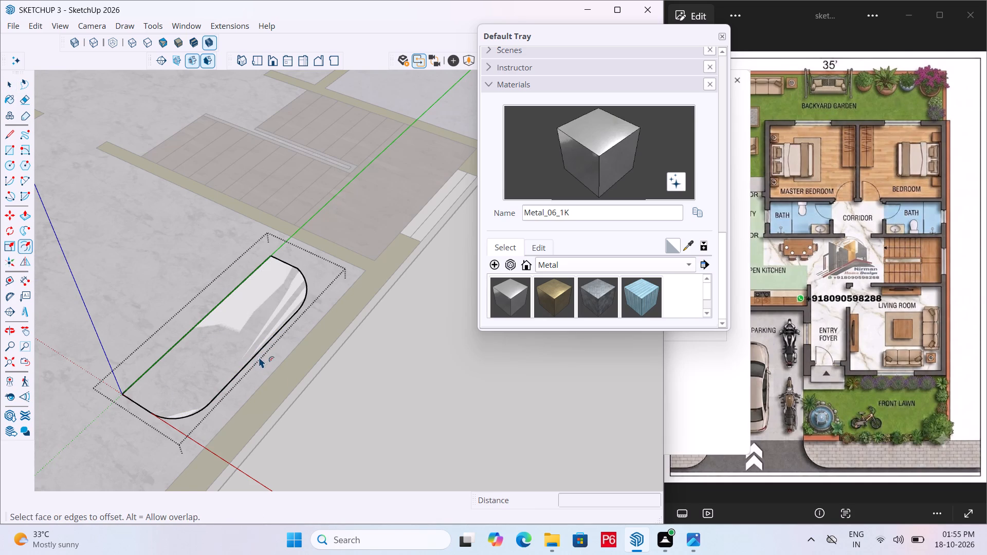
{"action": "scroll", "coordinate": [259, 357], "scroll_direction": "up", "scroll_amount": 5}
{"action": "left_click", "coordinate": [332, 255]}
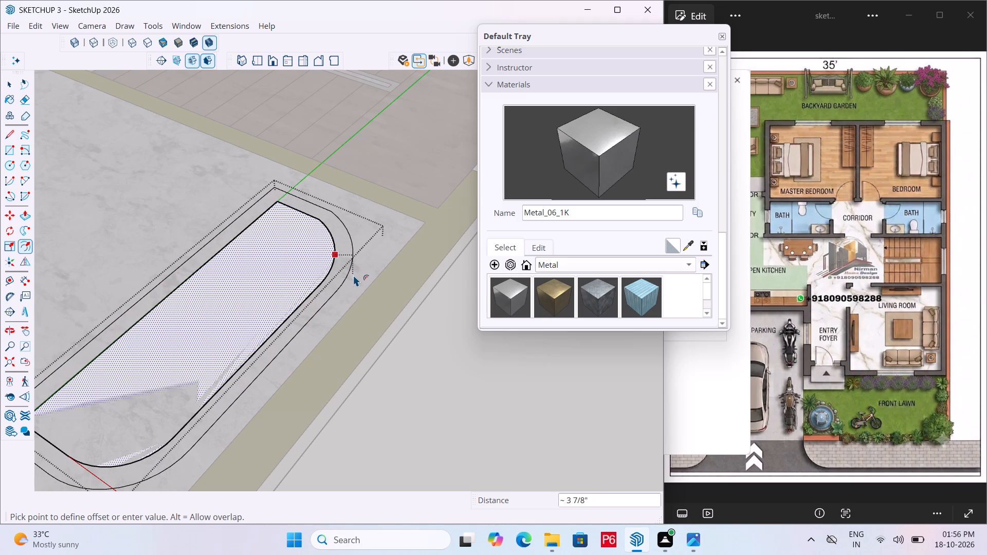
{"action": "type", "text": "4\""}
{"action": "key", "text": "Return"}
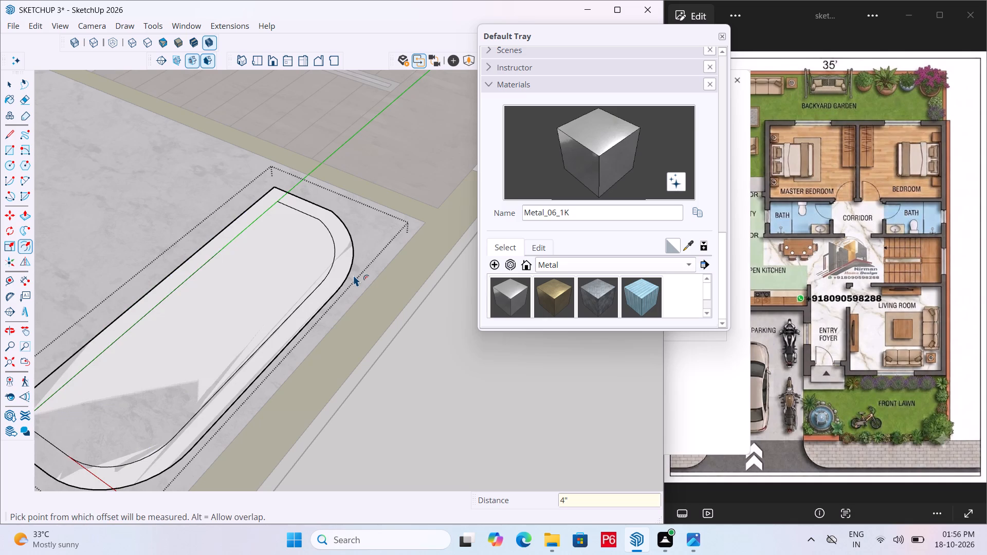
Draw a line from the inner outline's square corner nearest the staircase across the offset band, and erase the overshoot beyond the band.
{"action": "scroll", "coordinate": [284, 195], "scroll_direction": "up", "scroll_amount": 5}
{"action": "key", "text": "l"}
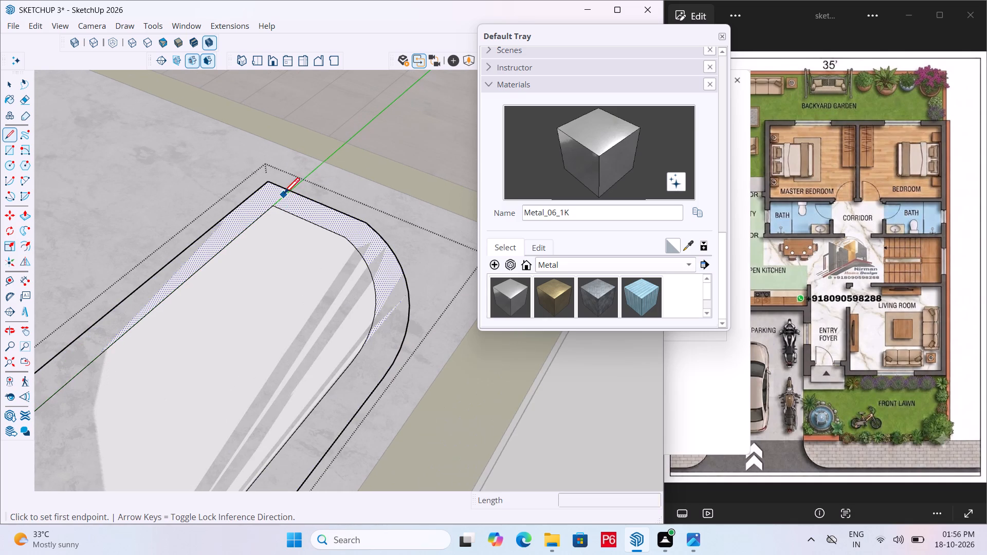
{"action": "left_click_drag", "start_coordinate": [277, 206], "coordinate": [293, 193]}
{"action": "left_click", "coordinate": [299, 188]}
{"action": "scroll", "coordinate": [304, 166], "scroll_direction": "down", "scroll_amount": 6}
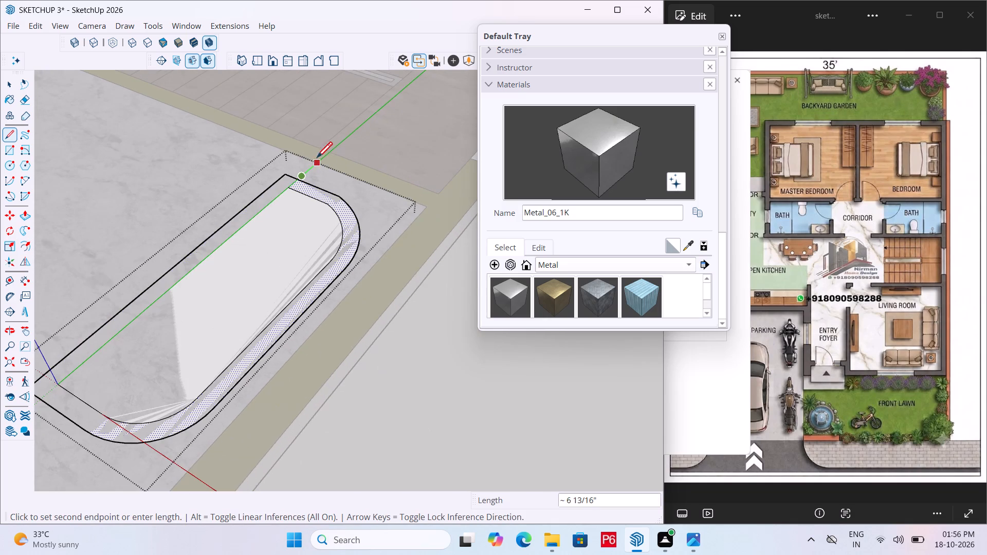
{"action": "scroll", "coordinate": [302, 180], "scroll_direction": "up", "scroll_amount": 6}
{"action": "scroll", "coordinate": [342, 158], "scroll_direction": "up", "scroll_amount": 6}
{"action": "key", "text": "e"}
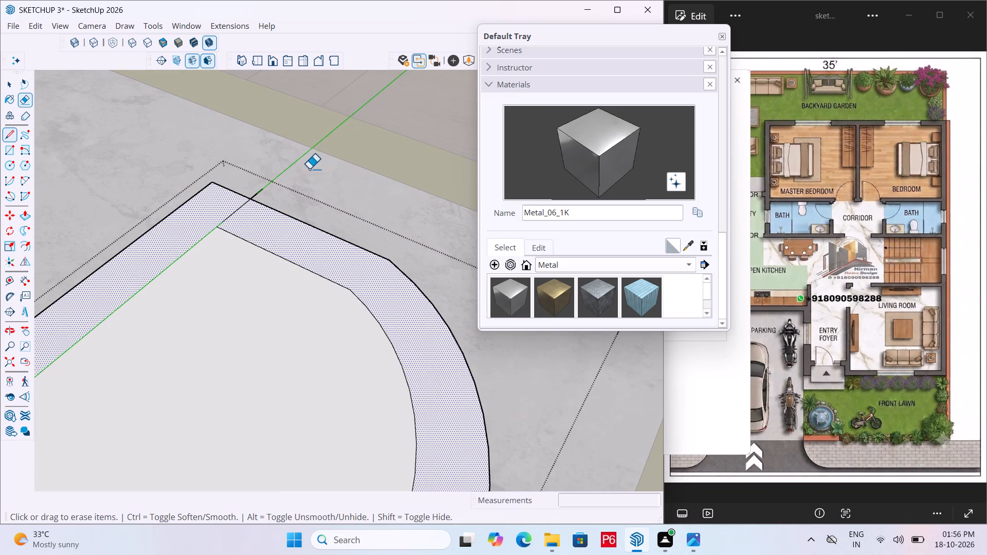
{"action": "left_click", "coordinate": [261, 189]}
{"action": "scroll", "coordinate": [276, 154], "scroll_direction": "down", "scroll_amount": 7}
{"action": "scroll", "coordinate": [394, 171], "scroll_direction": "down", "scroll_amount": 6}
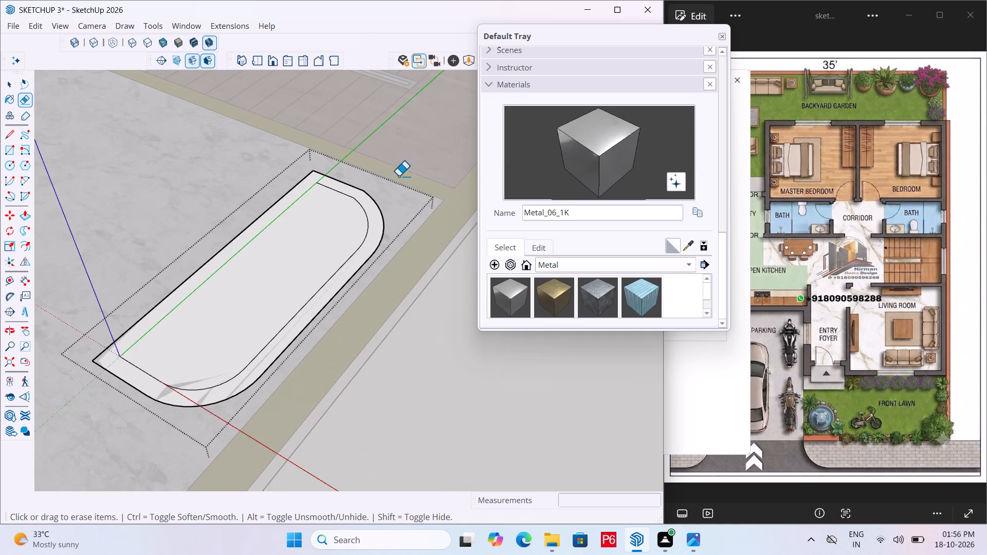
Draw a 4" line across the offset band from the inner outline's square corner nearest the front lawn.
{"action": "scroll", "coordinate": [89, 381], "scroll_direction": "up", "scroll_amount": 6}
{"action": "key", "text": "l"}
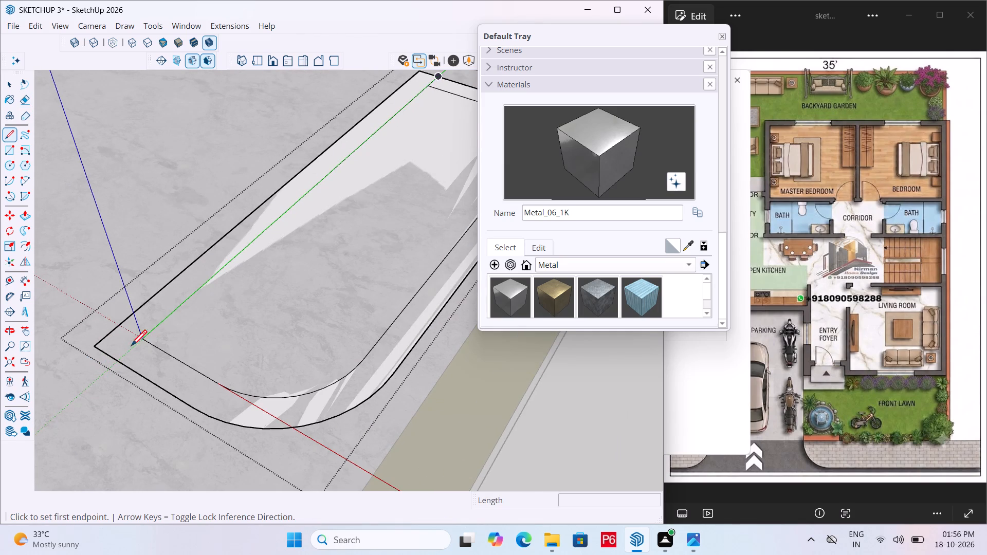
{"action": "left_click", "coordinate": [142, 341]}
{"action": "left_click", "coordinate": [115, 360]}
{"action": "key", "text": "space"}
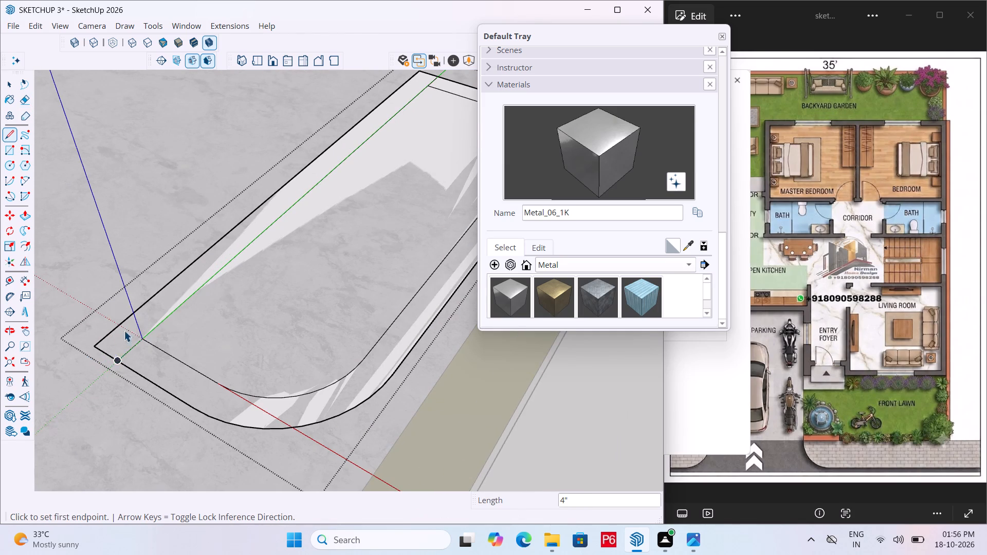
Erase the offset band's outer edges along the straight room side, leaving that side open, and save the model.
{"action": "scroll", "coordinate": [101, 346], "scroll_direction": "down", "scroll_amount": 3}
{"action": "key", "text": "e"}
{"action": "left_click", "coordinate": [108, 338]}
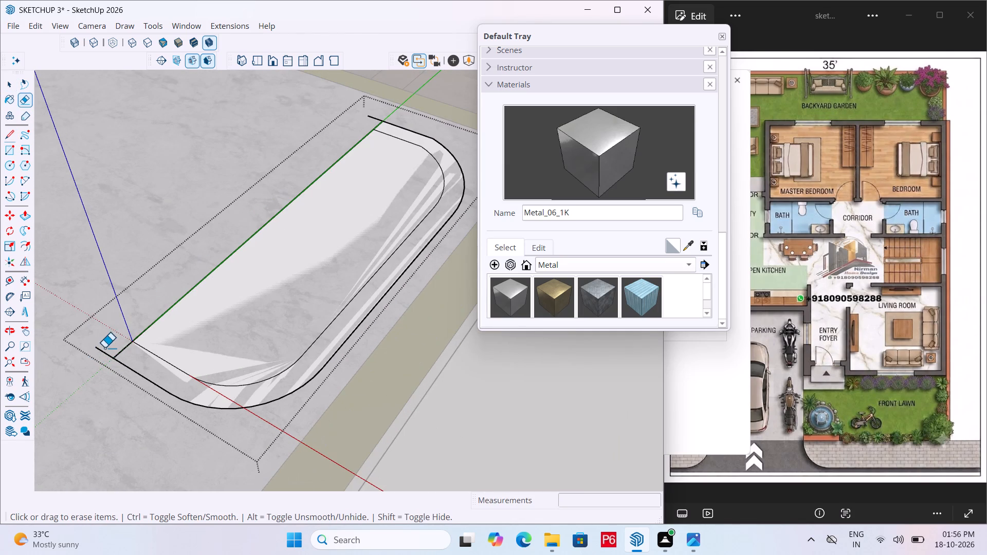
{"action": "left_click", "coordinate": [104, 348]}
{"action": "left_click", "coordinate": [100, 350]}
{"action": "double_click", "coordinate": [370, 114]}
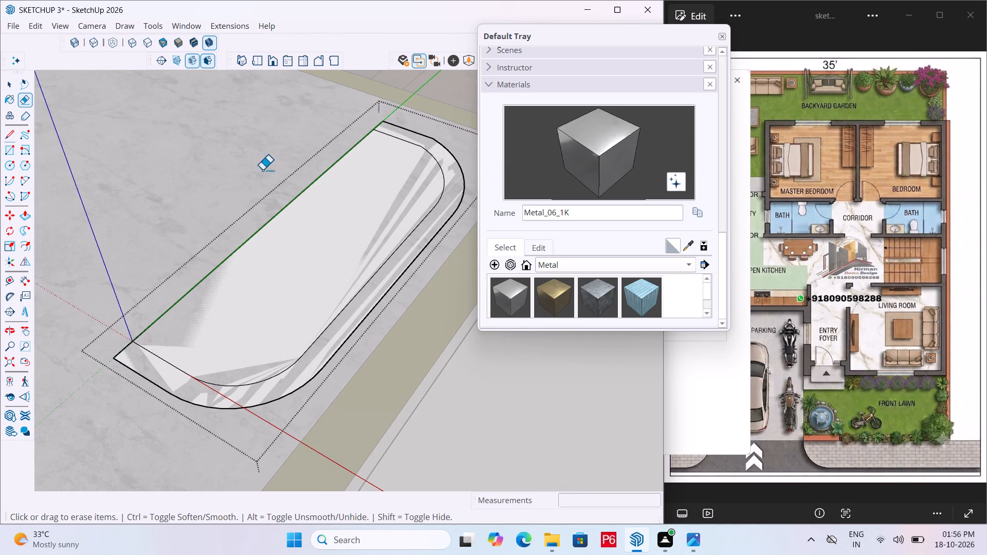
{"action": "key", "text": "ctrl+s"}
{"action": "key", "text": "ctrl+s"}
{"action": "key", "text": "ctrl+s"}
{"action": "key", "text": "ctrl+s"}
{"action": "scroll", "coordinate": [186, 207], "scroll_direction": "down", "scroll_amount": 2}
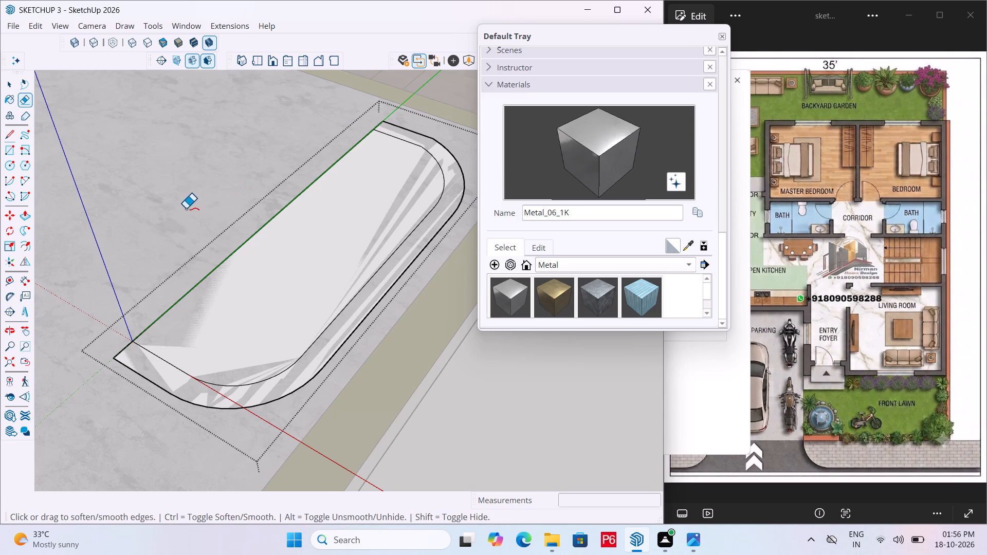
{"action": "scroll", "coordinate": [186, 209], "scroll_direction": "down", "scroll_amount": 6}
Paint the inner seat face and the surrounding band with the Fabric material Carpet_01_1K.
{"action": "key", "text": "space"}
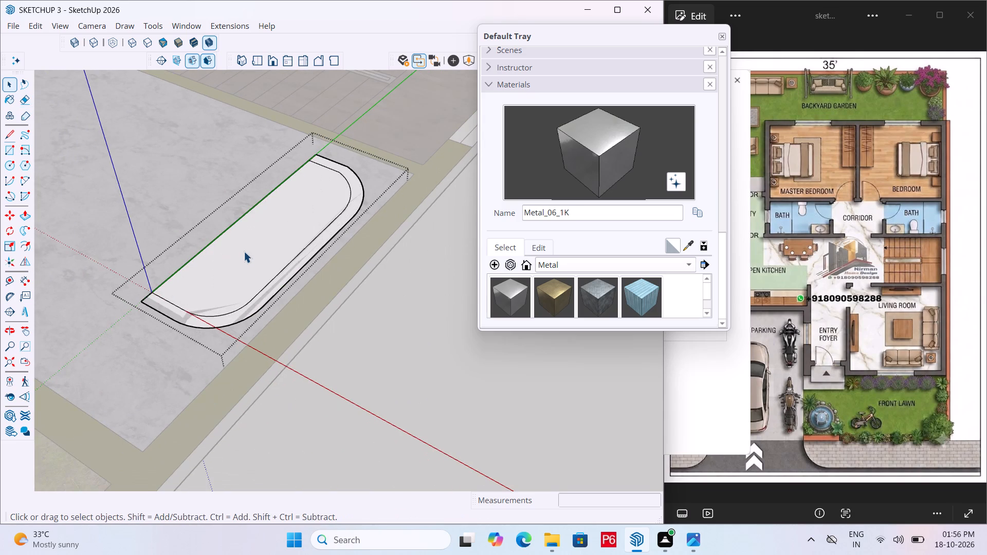
{"action": "left_click", "coordinate": [244, 251]}
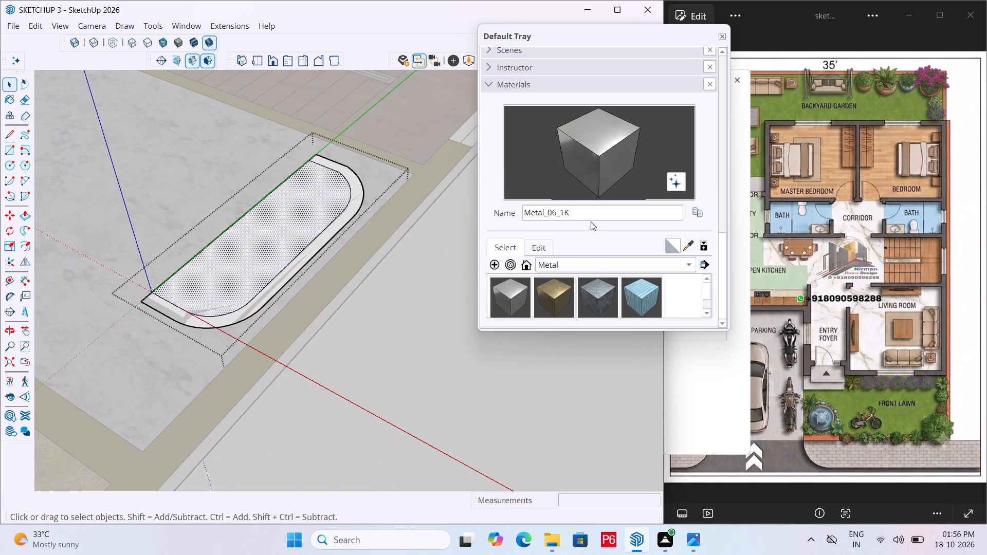
{"action": "left_click", "coordinate": [598, 265]}
{"action": "left_click", "coordinate": [584, 274]}
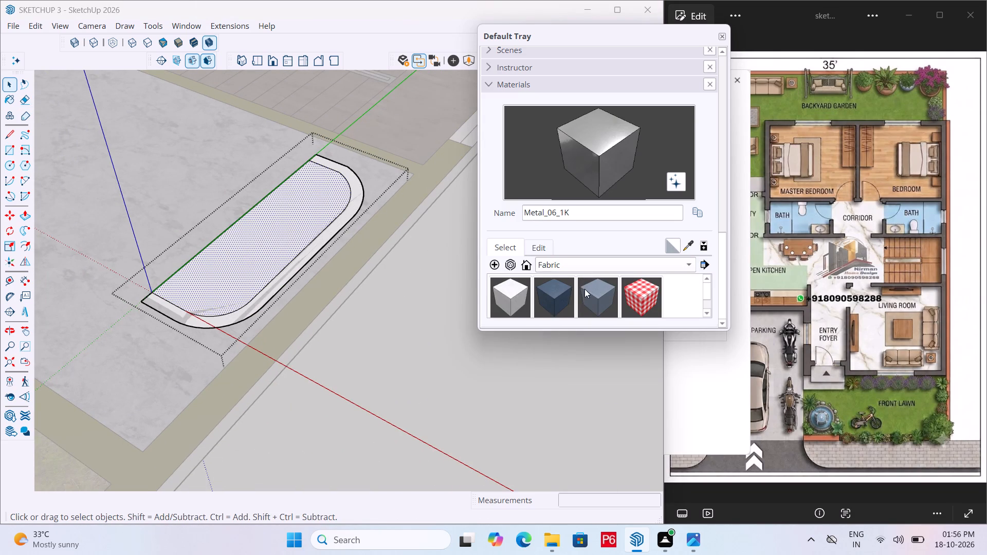
{"action": "left_click", "coordinate": [511, 300]}
{"action": "left_click", "coordinate": [225, 252]}
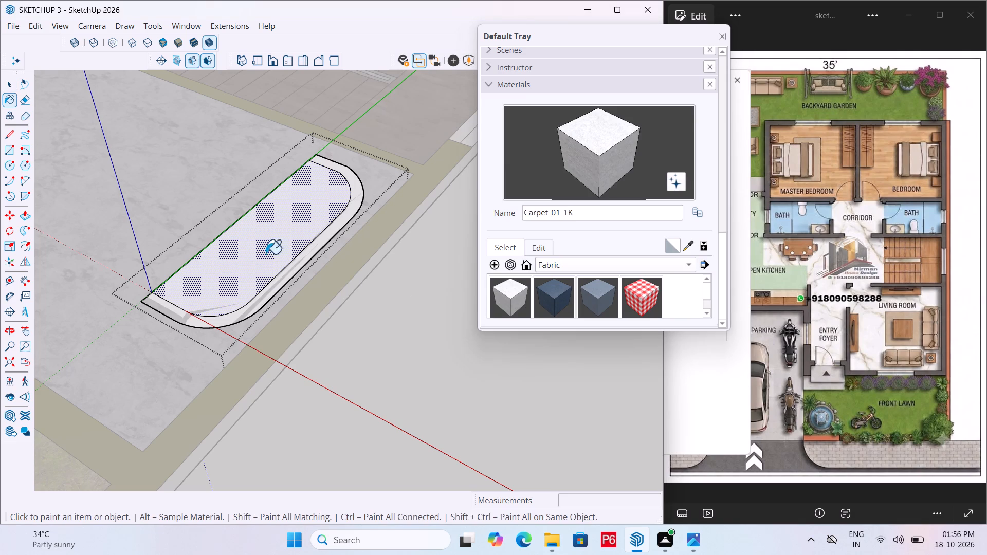
{"action": "left_click", "coordinate": [290, 267]}
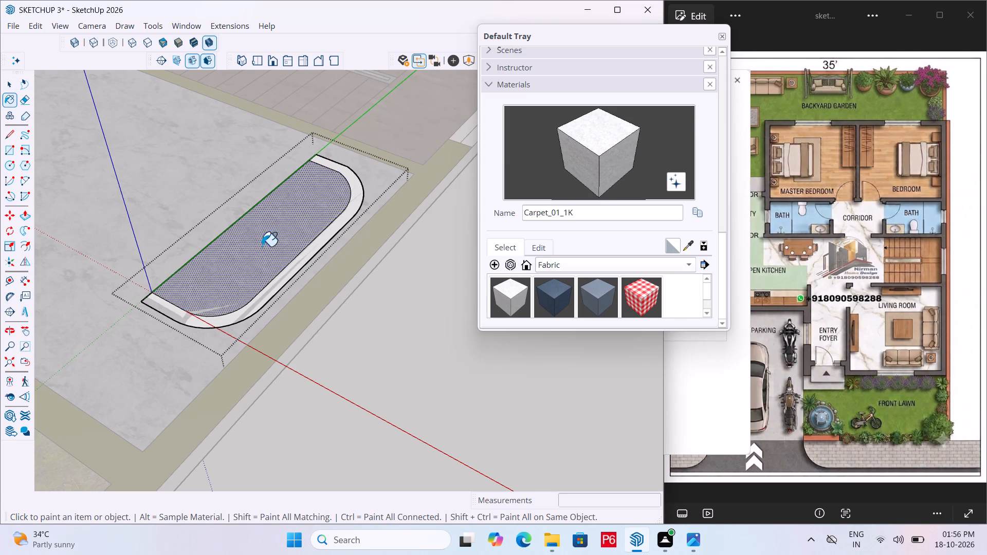
Paint the surrounding band with the dark blue Fabric material Carpet_04_1K.
{"action": "scroll", "coordinate": [242, 276], "scroll_direction": "up", "scroll_amount": 3}
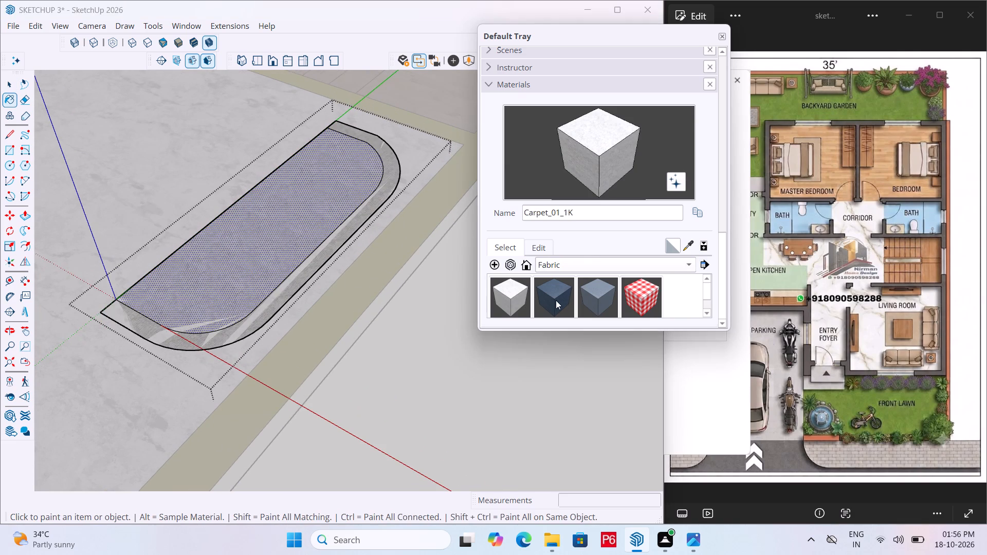
{"action": "left_click", "coordinate": [556, 300]}
{"action": "left_click", "coordinate": [328, 246]}
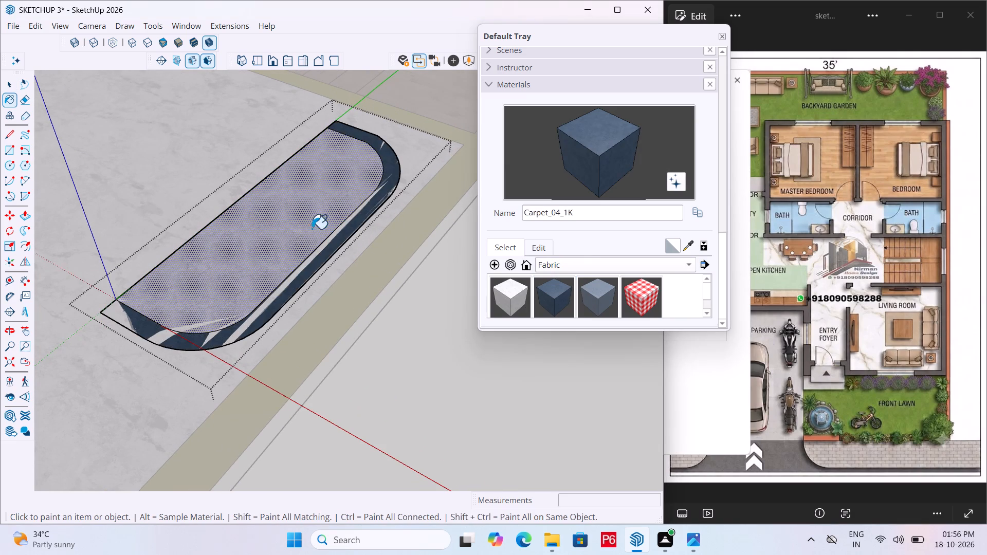
Push/Pull the inner seat face up 2'.
{"action": "key", "text": "space"}
{"action": "key", "text": "p"}
{"action": "left_click", "coordinate": [287, 225]}
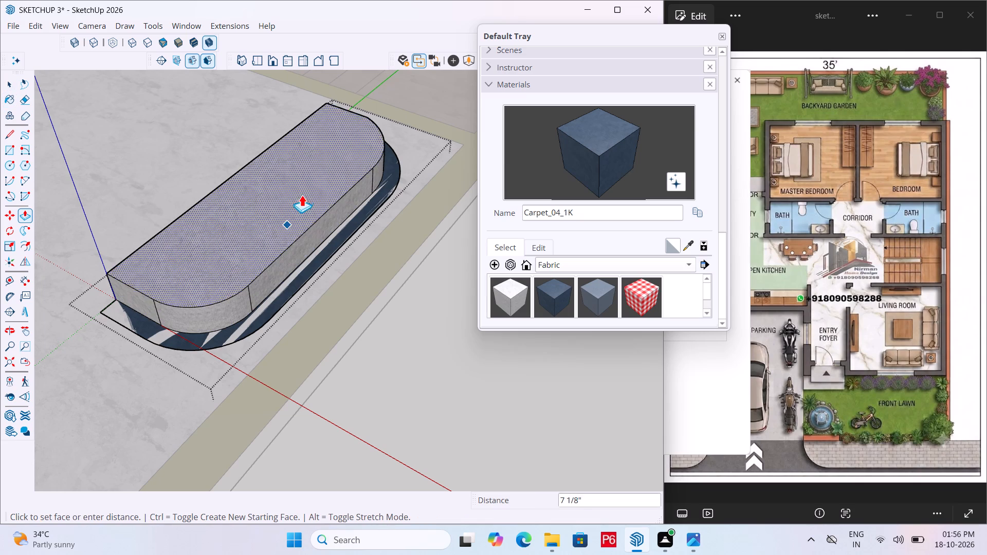
{"action": "type", "text": "2'"}
{"action": "key", "text": "Return"}
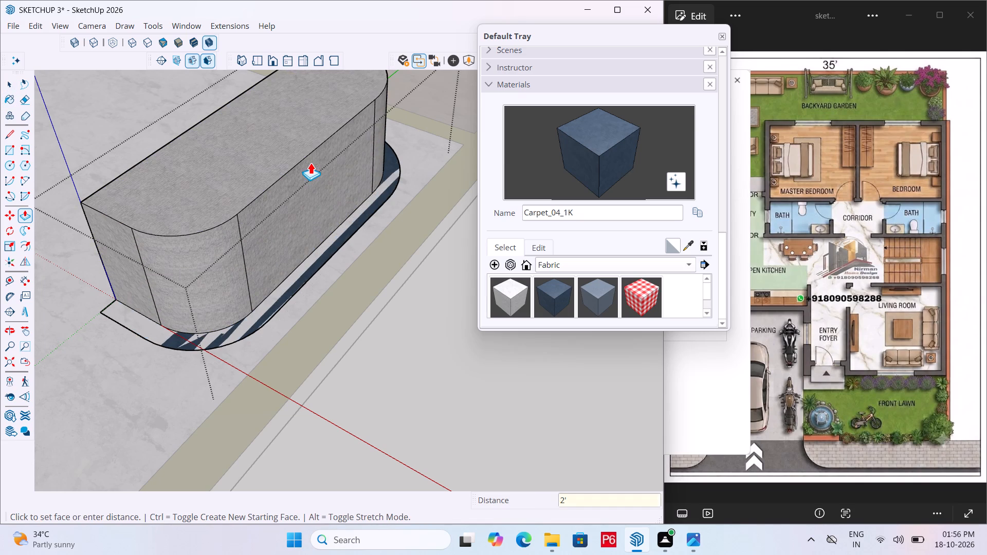
Push/Pull the blue band up 2' level with the seat, raise it about 7 5/8" more as a backrest, and close the group.
{"action": "scroll", "coordinate": [207, 275], "scroll_direction": "down", "scroll_amount": 2}
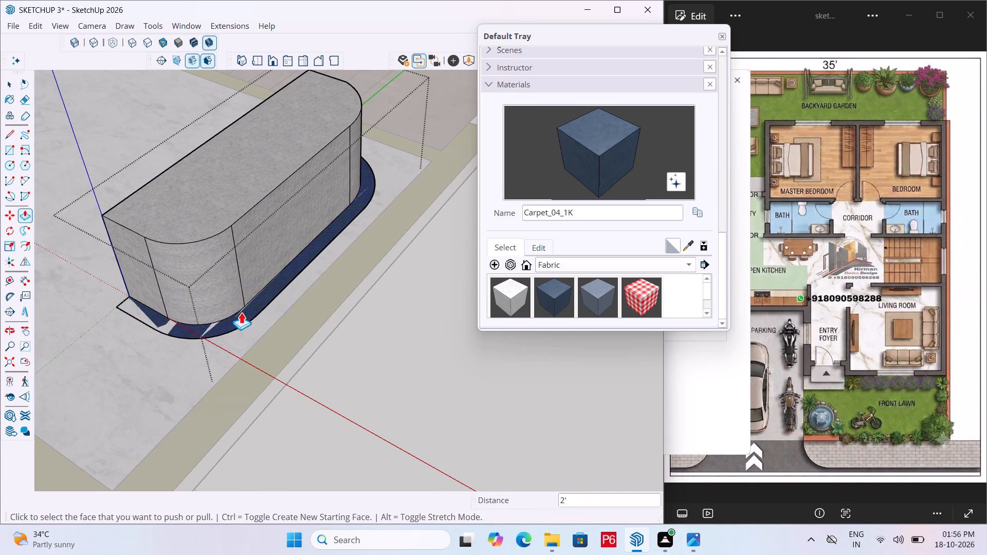
{"action": "left_click", "coordinate": [252, 309]}
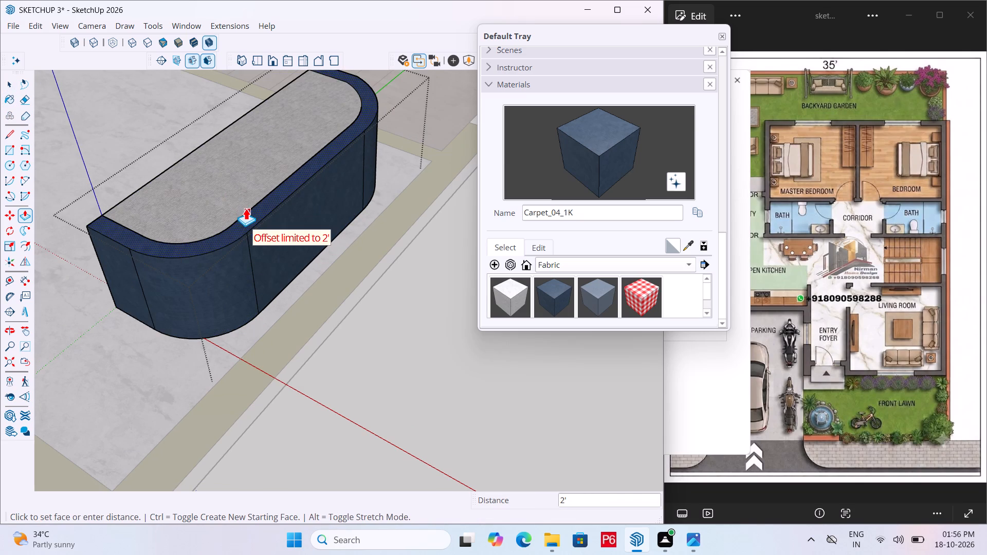
{"action": "left_click", "coordinate": [246, 208]}
{"action": "left_click", "coordinate": [271, 203]}
{"action": "left_click", "coordinate": [277, 172]}
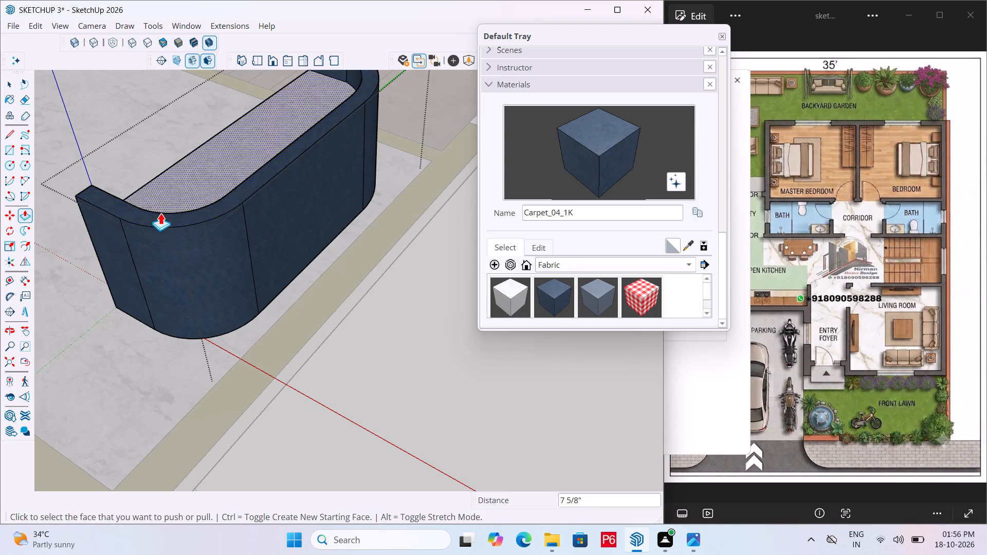
{"action": "scroll", "coordinate": [168, 219], "scroll_direction": "down", "scroll_amount": 13}
{"action": "key", "text": "space"}
{"action": "left_click", "coordinate": [328, 275]}
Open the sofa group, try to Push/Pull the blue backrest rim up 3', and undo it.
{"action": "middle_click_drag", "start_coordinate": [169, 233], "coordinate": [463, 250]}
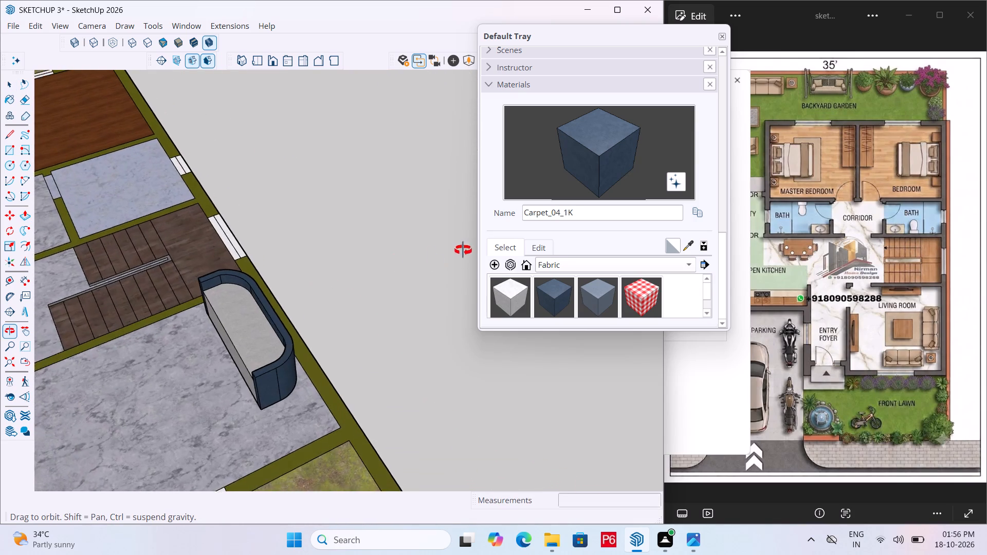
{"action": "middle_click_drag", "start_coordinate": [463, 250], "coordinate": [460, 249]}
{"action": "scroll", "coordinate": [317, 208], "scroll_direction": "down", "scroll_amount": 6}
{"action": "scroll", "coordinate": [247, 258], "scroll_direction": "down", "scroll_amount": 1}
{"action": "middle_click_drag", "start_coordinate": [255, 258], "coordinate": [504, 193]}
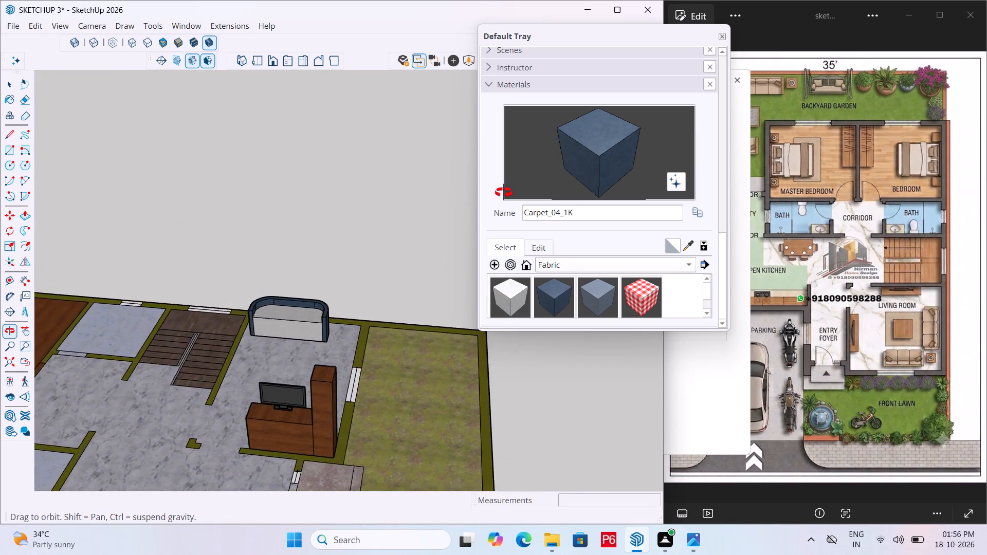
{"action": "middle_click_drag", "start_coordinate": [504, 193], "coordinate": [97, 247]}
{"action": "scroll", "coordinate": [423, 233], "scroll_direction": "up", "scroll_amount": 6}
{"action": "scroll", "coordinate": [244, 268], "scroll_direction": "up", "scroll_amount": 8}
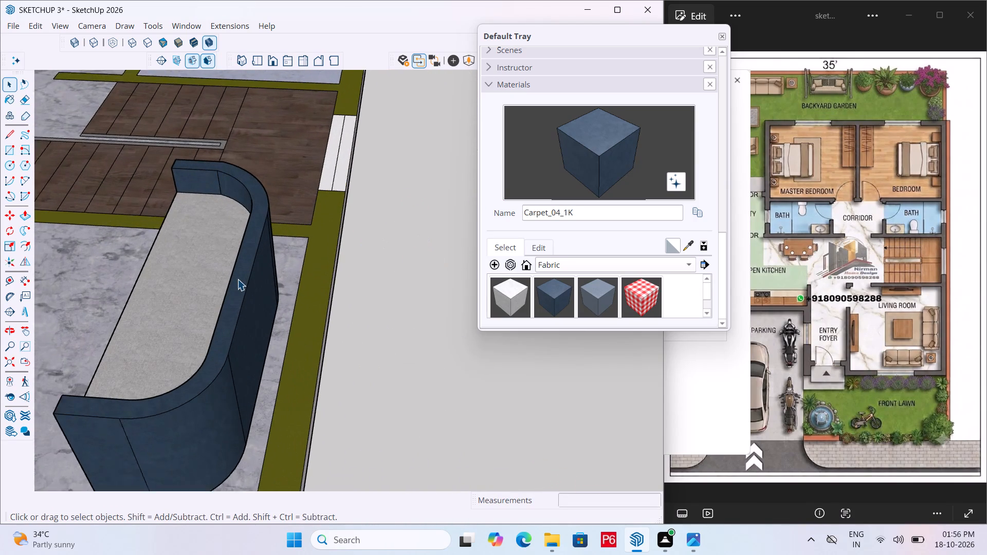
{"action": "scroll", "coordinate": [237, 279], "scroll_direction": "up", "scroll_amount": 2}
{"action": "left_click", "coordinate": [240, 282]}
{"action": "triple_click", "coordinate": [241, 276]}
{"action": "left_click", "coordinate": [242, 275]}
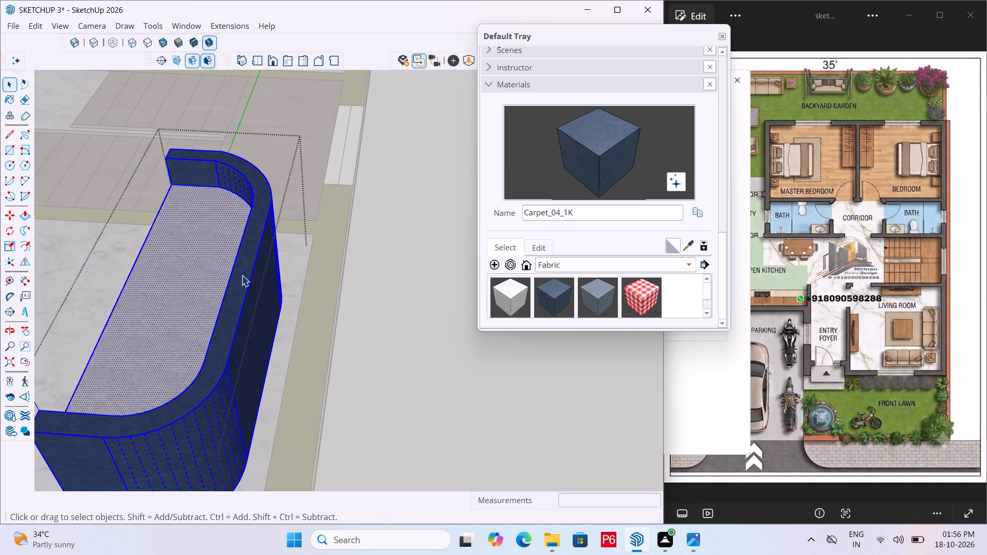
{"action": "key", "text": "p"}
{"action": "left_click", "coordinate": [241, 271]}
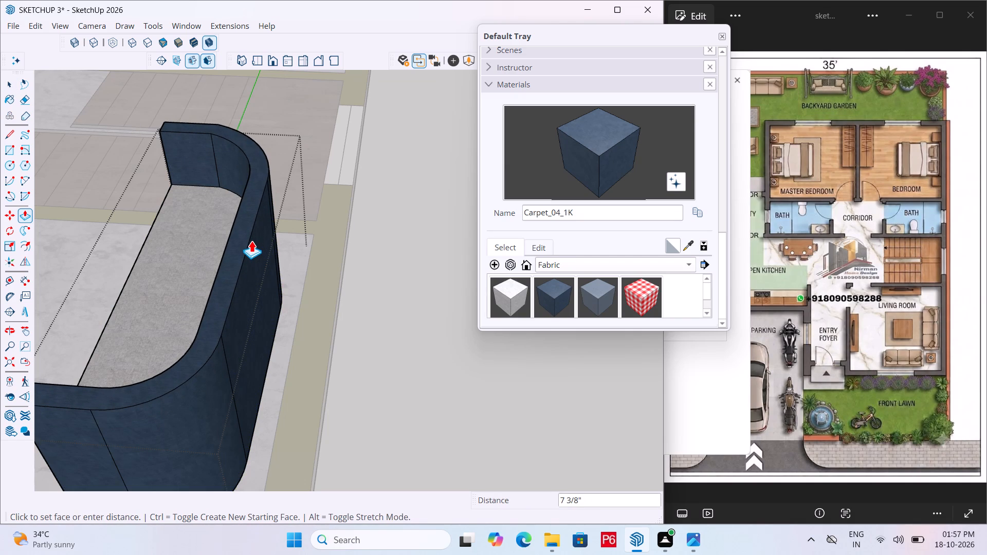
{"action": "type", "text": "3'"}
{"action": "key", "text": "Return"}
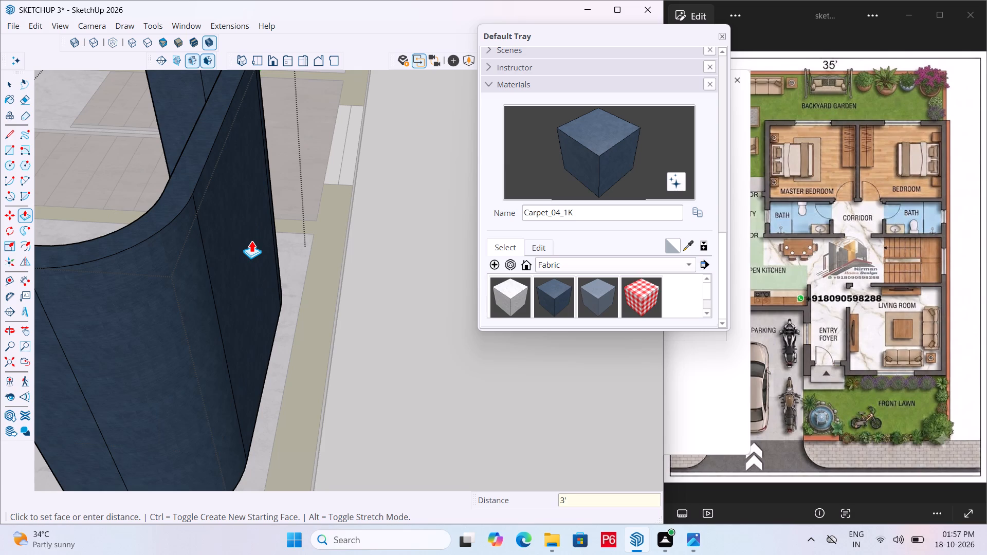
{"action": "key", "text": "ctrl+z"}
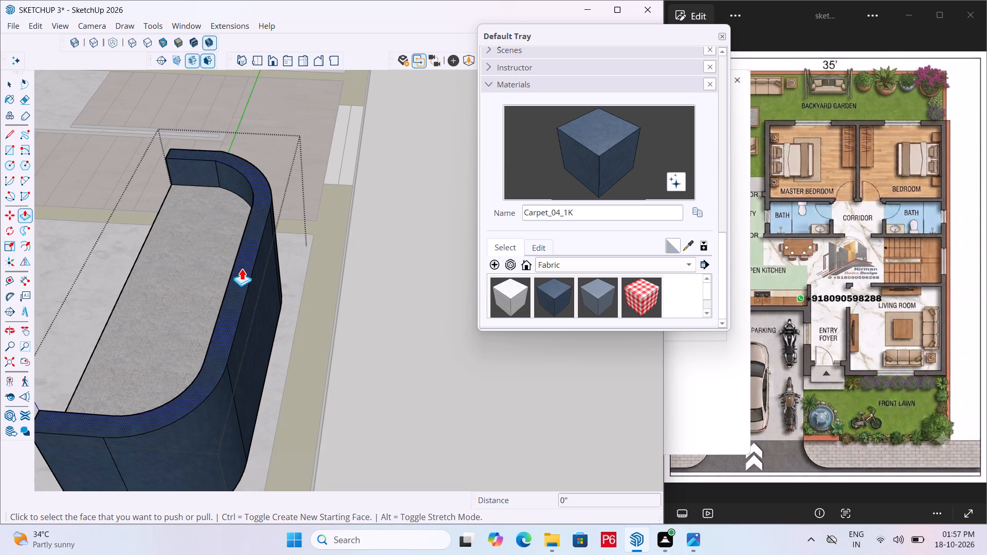
Push/Pull the blue backrest rim up 1' and close the sofa group.
{"action": "left_click", "coordinate": [242, 268]}
{"action": "type", "text": "1'"}
{"action": "key", "text": "Return"}
{"action": "scroll", "coordinate": [257, 219], "scroll_direction": "down", "scroll_amount": 2}
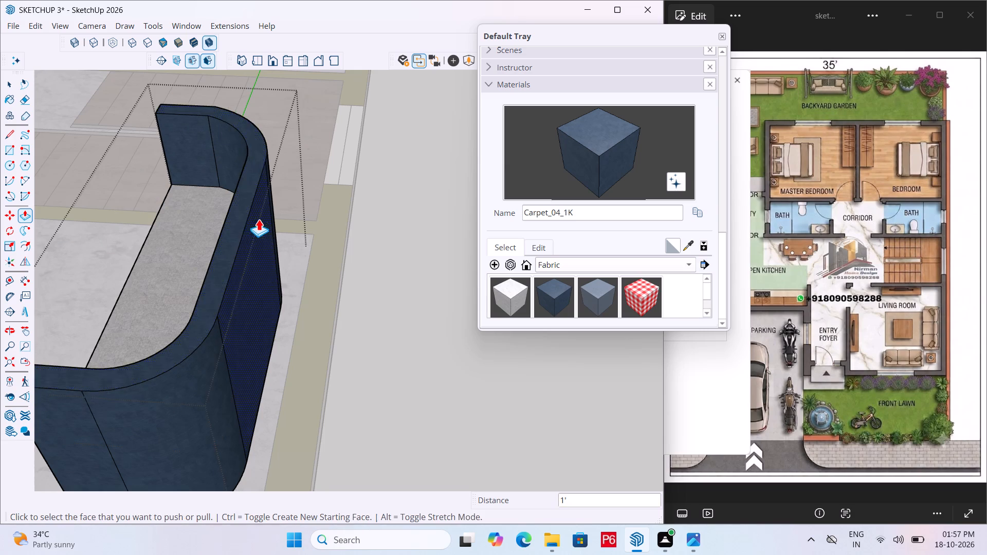
{"action": "scroll", "coordinate": [259, 219], "scroll_direction": "down", "scroll_amount": 2}
{"action": "scroll", "coordinate": [147, 304], "scroll_direction": "down", "scroll_amount": 1}
{"action": "middle_click_drag", "start_coordinate": [147, 304], "coordinate": [469, 265]}
{"action": "scroll", "coordinate": [321, 199], "scroll_direction": "down", "scroll_amount": 6}
{"action": "scroll", "coordinate": [384, 323], "scroll_direction": "down", "scroll_amount": 1}
{"action": "middle_click_drag", "start_coordinate": [383, 323], "coordinate": [318, 322]}
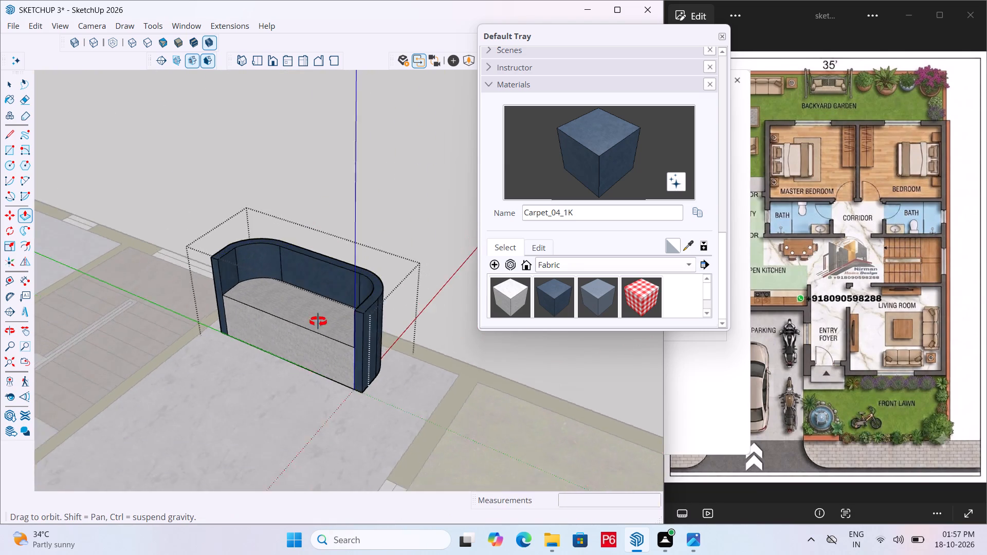
{"action": "middle_click_drag", "start_coordinate": [318, 322], "coordinate": [325, 304]}
{"action": "scroll", "coordinate": [286, 273], "scroll_direction": "down", "scroll_amount": 6}
{"action": "key", "text": "space"}
{"action": "left_click", "coordinate": [362, 236]}
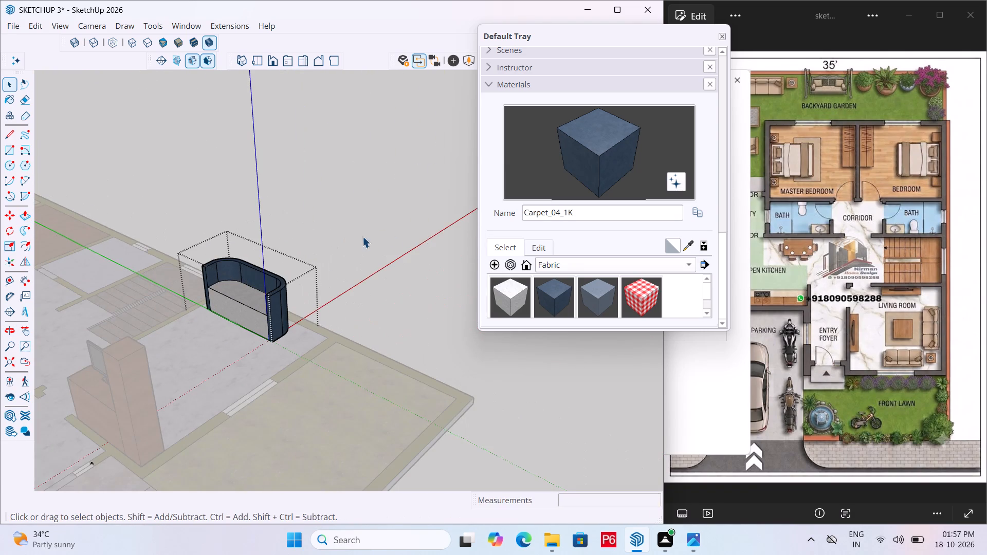
Move the sofa about 2' 4" along the outer wall toward the front lawn.
{"action": "middle_click_drag", "start_coordinate": [401, 243], "coordinate": [99, 293]}
{"action": "scroll", "coordinate": [382, 249], "scroll_direction": "down", "scroll_amount": 1}
{"action": "middle_click_drag", "start_coordinate": [413, 247], "coordinate": [0, 207]}
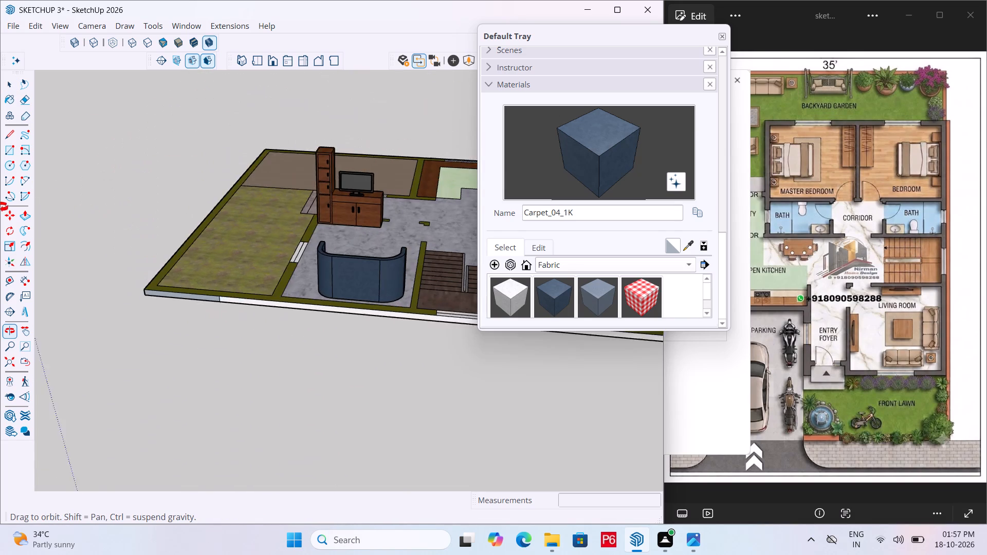
{"action": "middle_click_drag", "start_coordinate": [0, 207], "coordinate": [197, 273]}
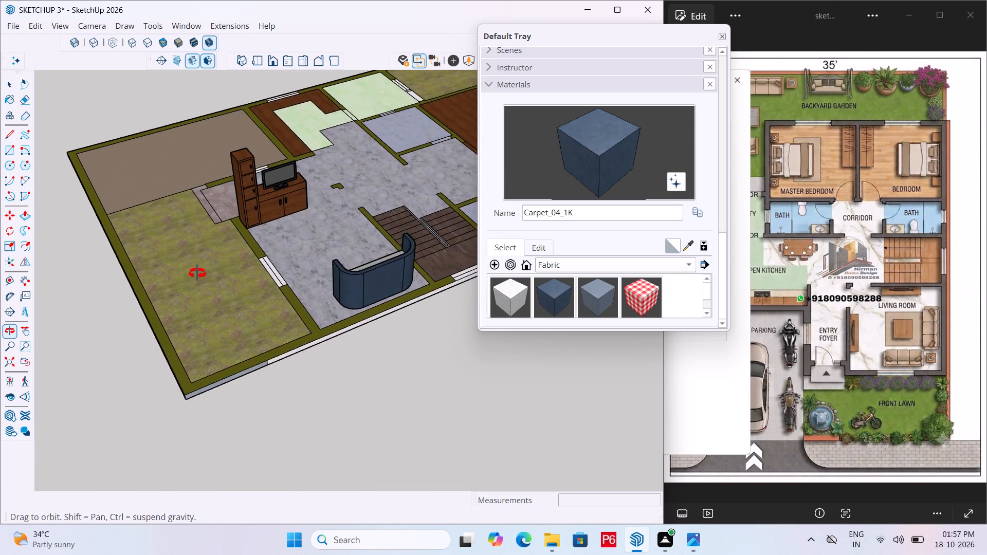
{"action": "middle_click_drag", "start_coordinate": [197, 273], "coordinate": [220, 272]}
{"action": "middle_click_drag", "start_coordinate": [419, 270], "coordinate": [237, 262]}
{"action": "scroll", "coordinate": [364, 277], "scroll_direction": "up", "scroll_amount": 5}
{"action": "left_click", "coordinate": [320, 265]}
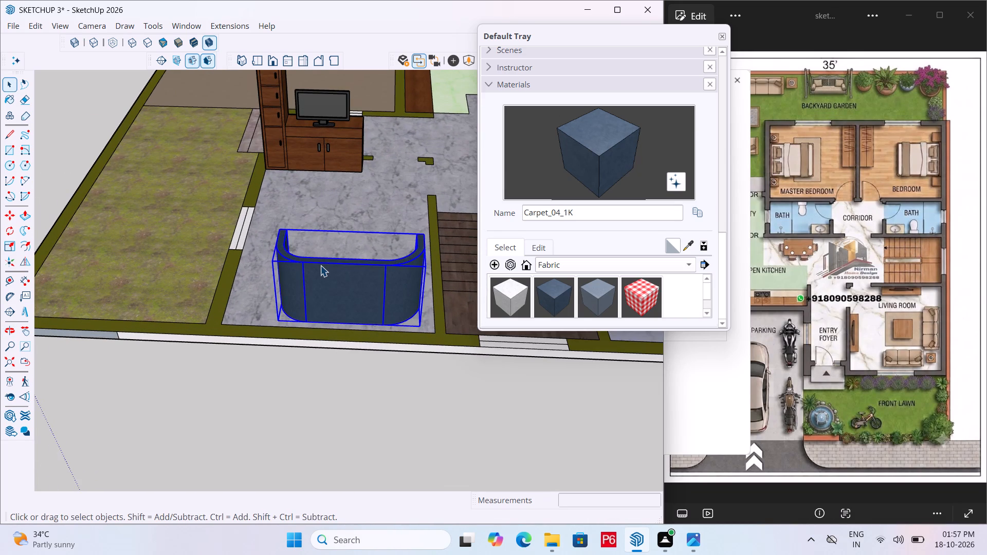
{"action": "key", "text": "m"}
{"action": "left_click", "coordinate": [355, 262]}
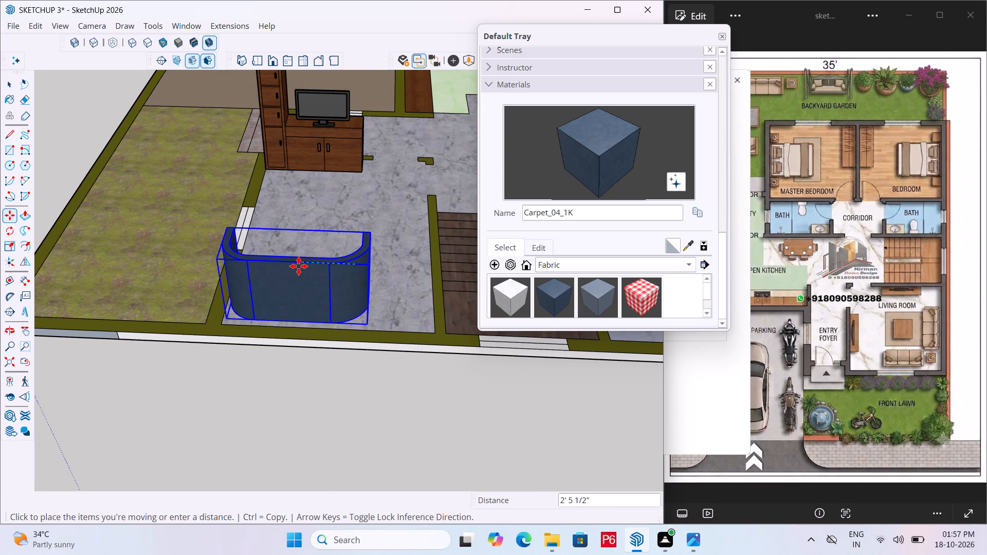
{"action": "left_click", "coordinate": [301, 267]}
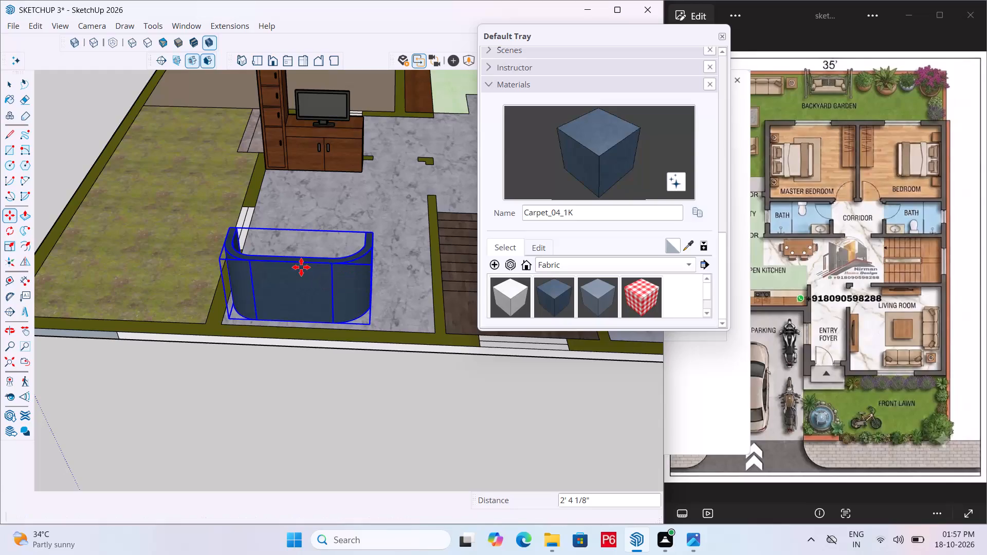
{"action": "middle_click_drag", "start_coordinate": [408, 263], "coordinate": [0, 361]}
{"action": "middle_click_drag", "start_coordinate": [330, 360], "coordinate": [149, 351]}
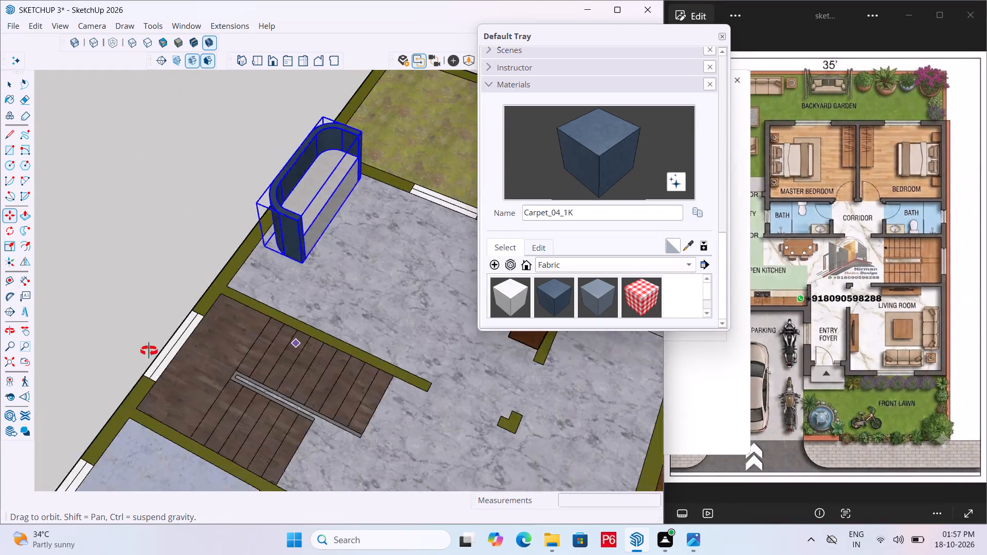
{"action": "middle_click_drag", "start_coordinate": [149, 351], "coordinate": [172, 352]}
{"action": "scroll", "coordinate": [247, 309], "scroll_direction": "up", "scroll_amount": 1}
{"action": "key", "text": "space"}
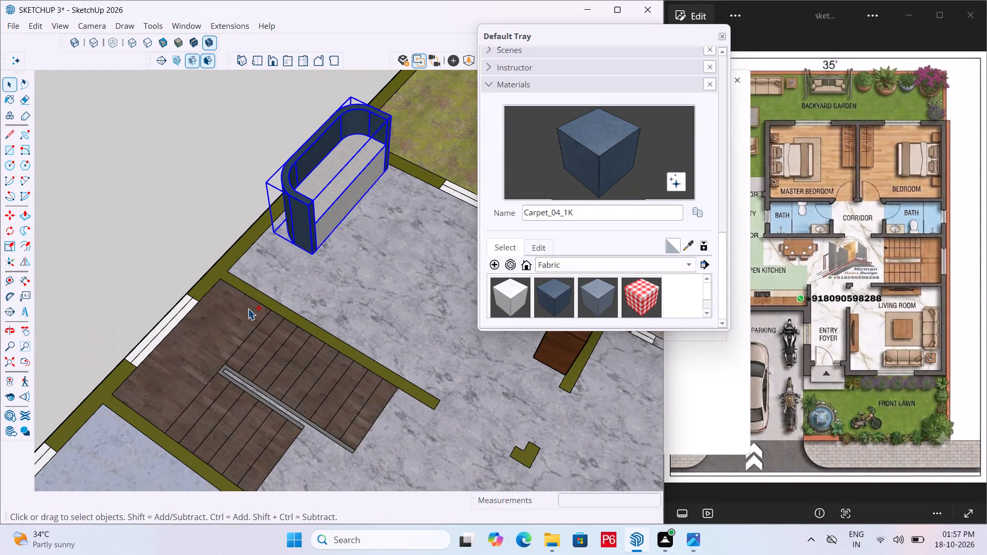
Save the model.
{"action": "key", "text": "ctrl+s"}
{"action": "key", "text": "ctrl+s"}
{"action": "key", "text": "ctrl+s"}
{"action": "key", "text": "ctrl+s"}
{"action": "key", "text": "ctrl+s"}
{"action": "key", "text": "ctrl+s"}
{"action": "key", "text": "ctrl+s"}
{"action": "key", "text": "ctrl+s"}
{"action": "key", "text": "ctrl+s"}
Draw a 2' by 2' square on the living room floor between the sofa and the staircase wall.
{"action": "scroll", "coordinate": [285, 284], "scroll_direction": "up", "scroll_amount": 5}
{"action": "key", "text": "space"}
{"action": "left_click", "coordinate": [222, 199]}
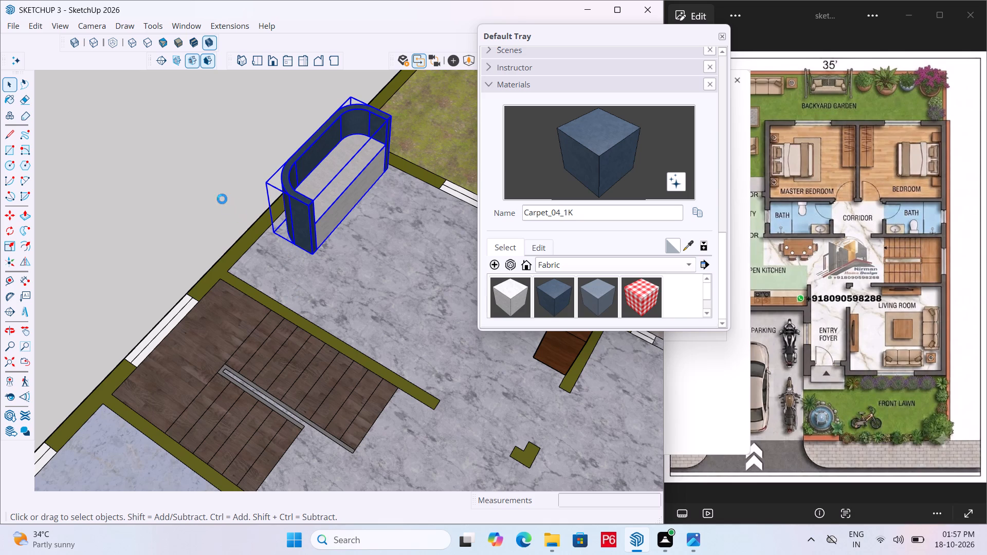
{"action": "left_click", "coordinate": [222, 199]}
{"action": "key", "text": "space"}
{"action": "left_click", "coordinate": [205, 181]}
{"action": "scroll", "coordinate": [278, 252], "scroll_direction": "up", "scroll_amount": 4}
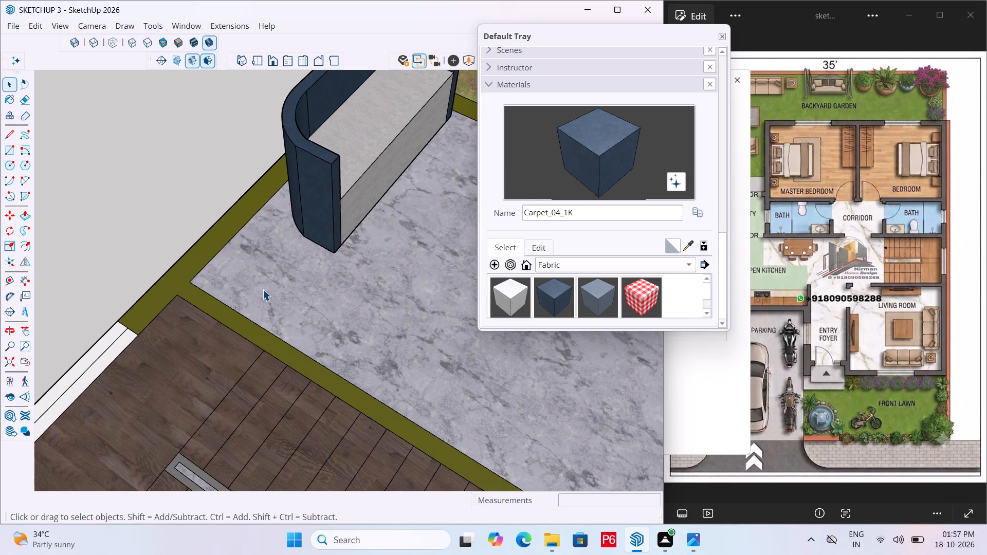
{"action": "key", "text": "r"}
{"action": "left_click", "coordinate": [268, 248]}
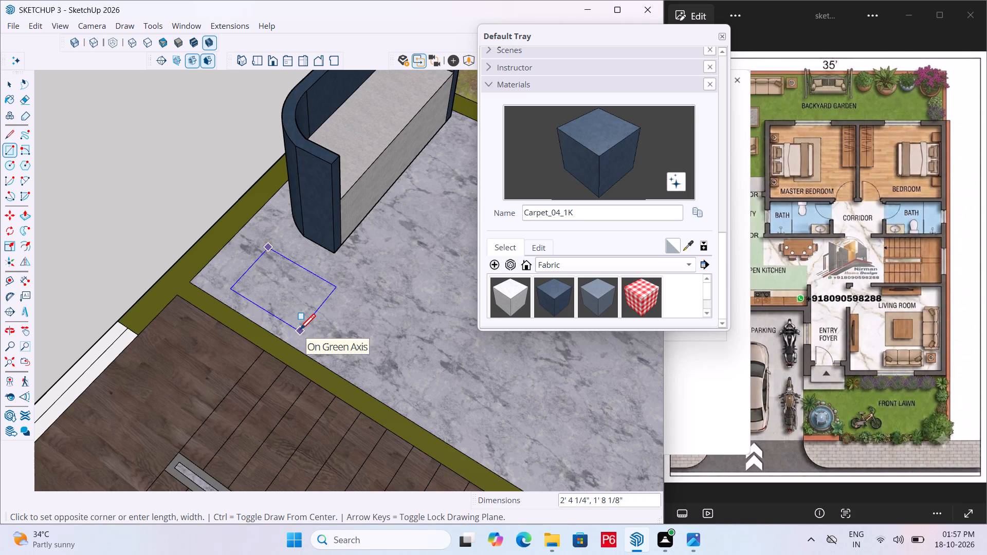
{"action": "type", "text": "2',2'"}
{"action": "key", "text": "Return"}
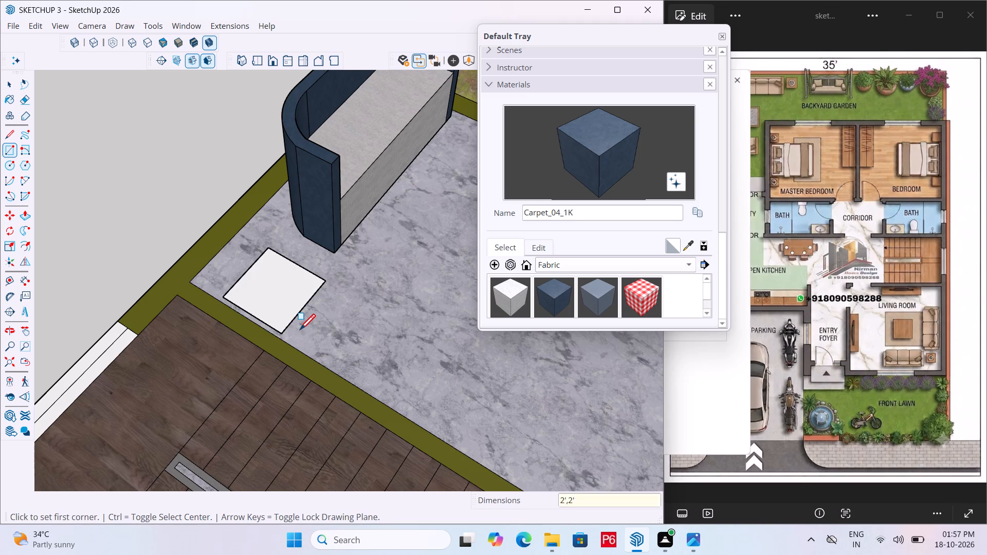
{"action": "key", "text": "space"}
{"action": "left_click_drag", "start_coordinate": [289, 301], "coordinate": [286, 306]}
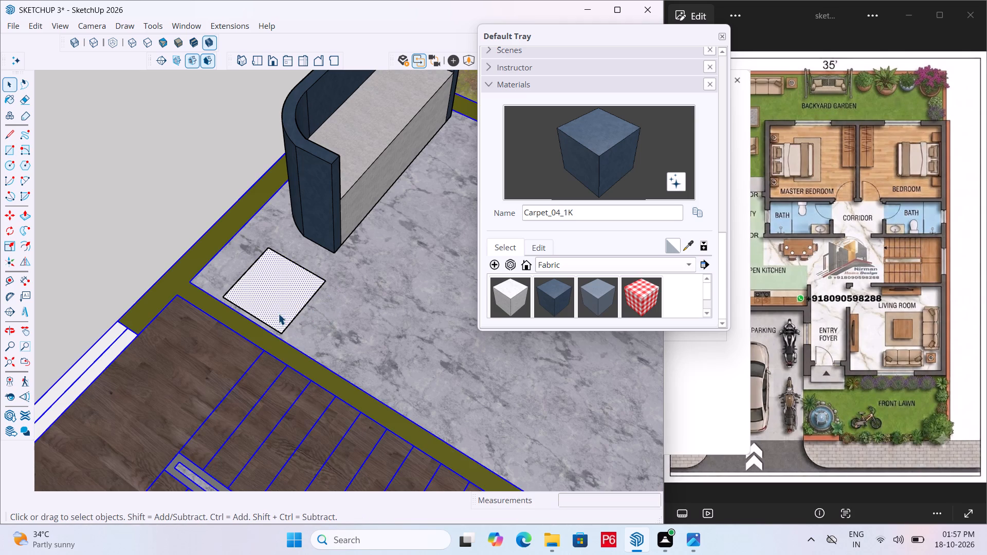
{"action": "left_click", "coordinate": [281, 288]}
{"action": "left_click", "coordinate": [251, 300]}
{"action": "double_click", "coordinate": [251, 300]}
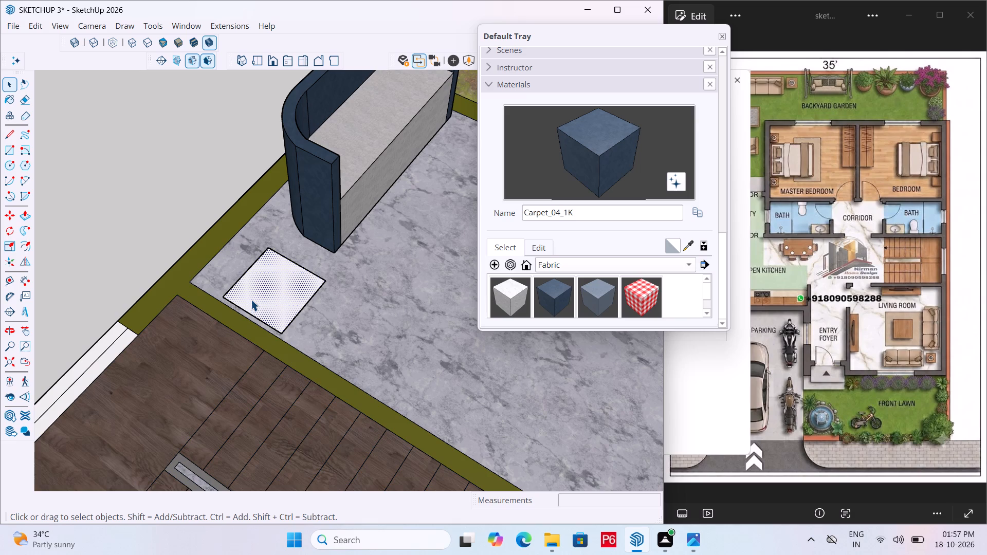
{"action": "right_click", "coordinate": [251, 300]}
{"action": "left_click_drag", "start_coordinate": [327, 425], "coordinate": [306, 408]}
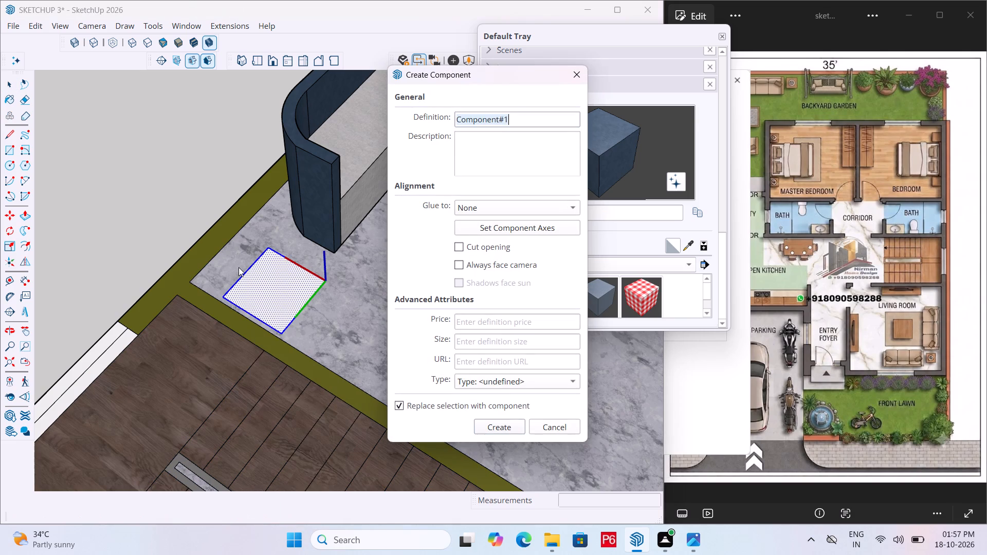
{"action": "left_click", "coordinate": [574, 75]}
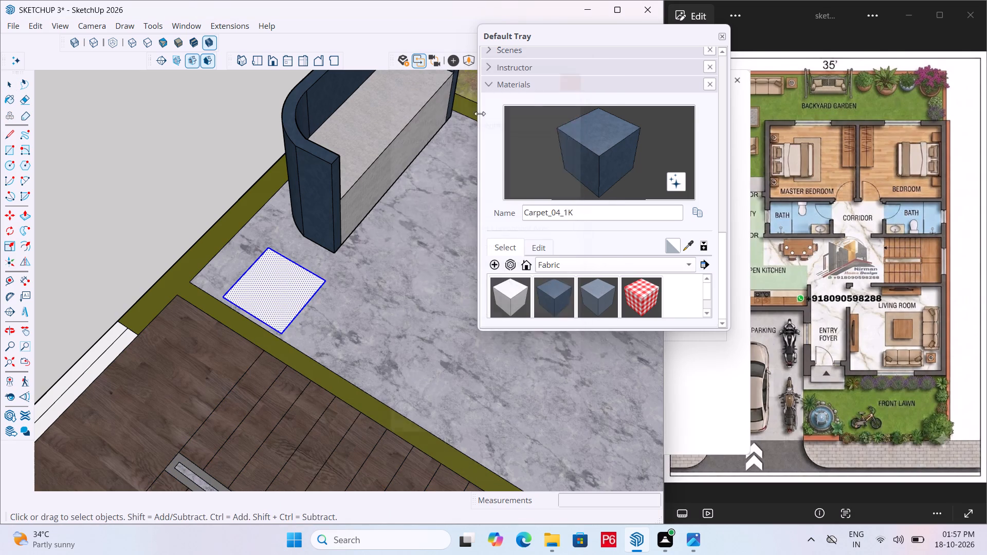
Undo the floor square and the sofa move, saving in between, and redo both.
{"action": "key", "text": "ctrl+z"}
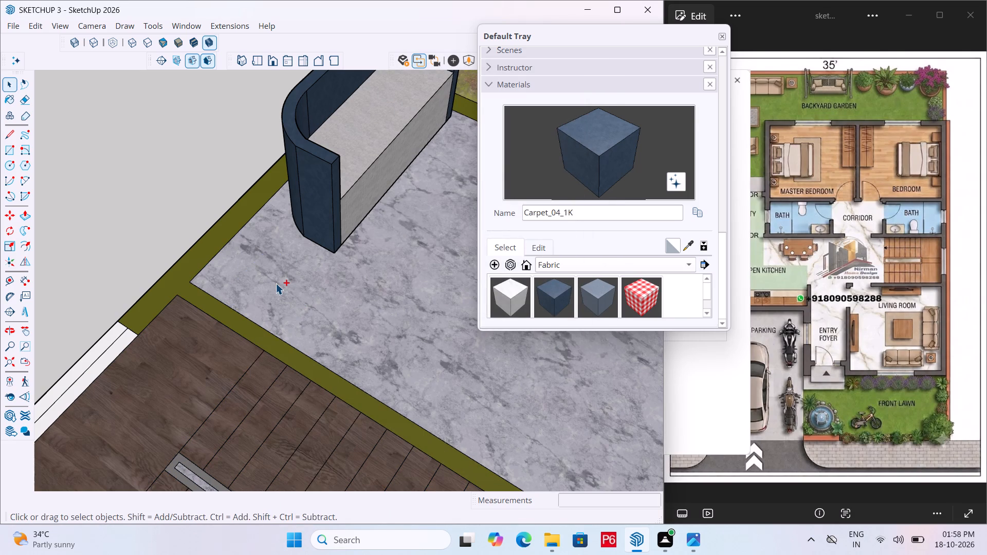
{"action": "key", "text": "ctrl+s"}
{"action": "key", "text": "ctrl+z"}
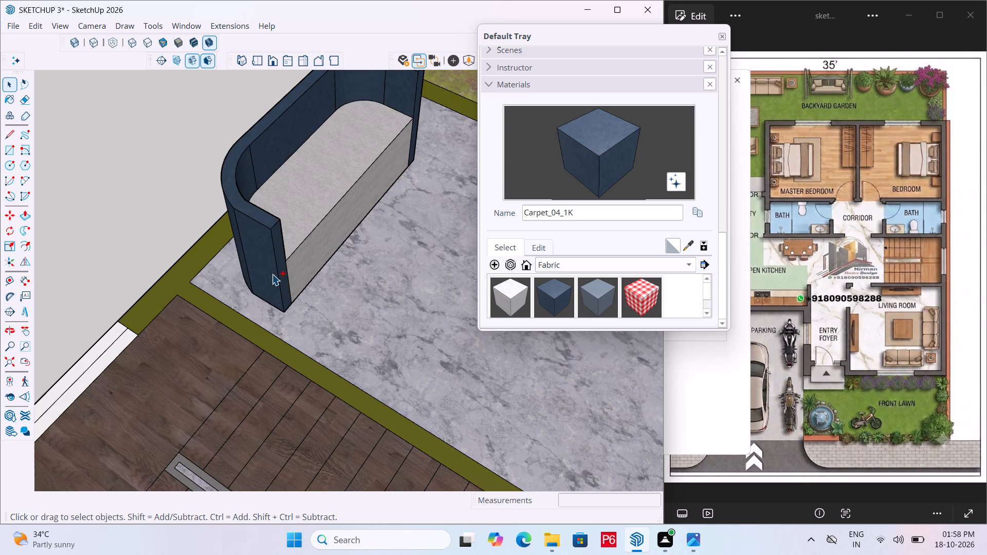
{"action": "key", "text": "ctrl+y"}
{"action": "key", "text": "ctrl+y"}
Make a group from the floor square's face and edges.
{"action": "key", "text": "space"}
{"action": "left_click", "coordinate": [283, 276]}
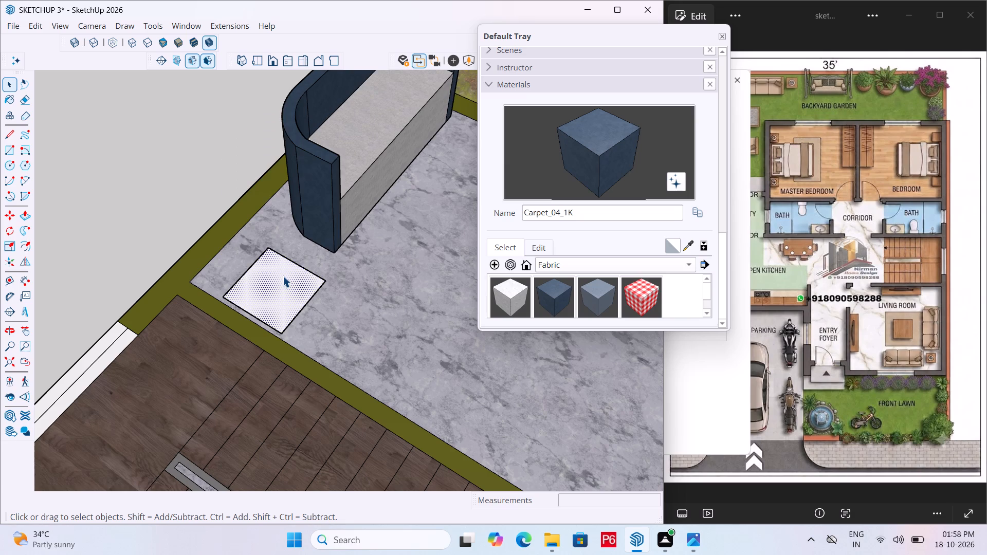
{"action": "double_click", "coordinate": [281, 279]}
{"action": "right_click", "coordinate": [281, 279]}
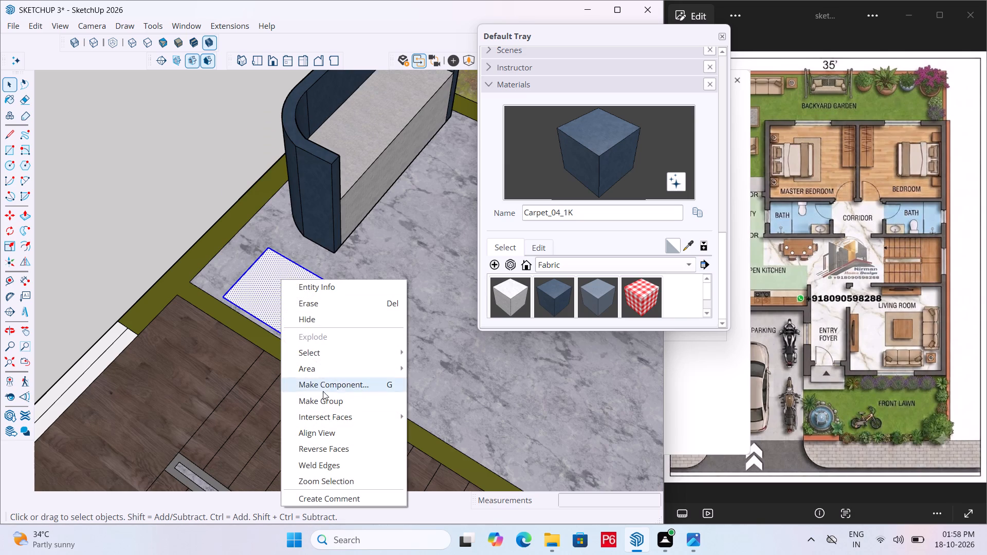
{"action": "left_click", "coordinate": [328, 404]}
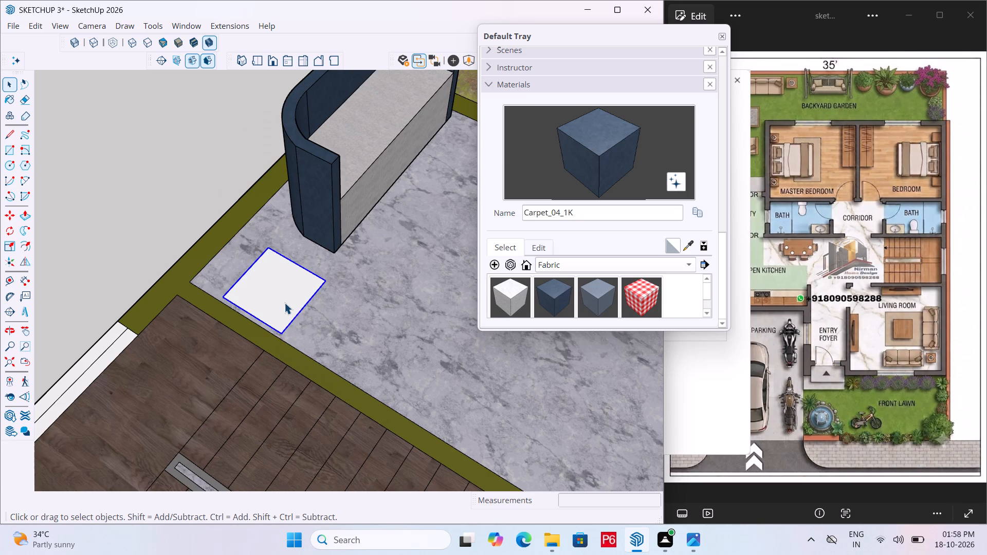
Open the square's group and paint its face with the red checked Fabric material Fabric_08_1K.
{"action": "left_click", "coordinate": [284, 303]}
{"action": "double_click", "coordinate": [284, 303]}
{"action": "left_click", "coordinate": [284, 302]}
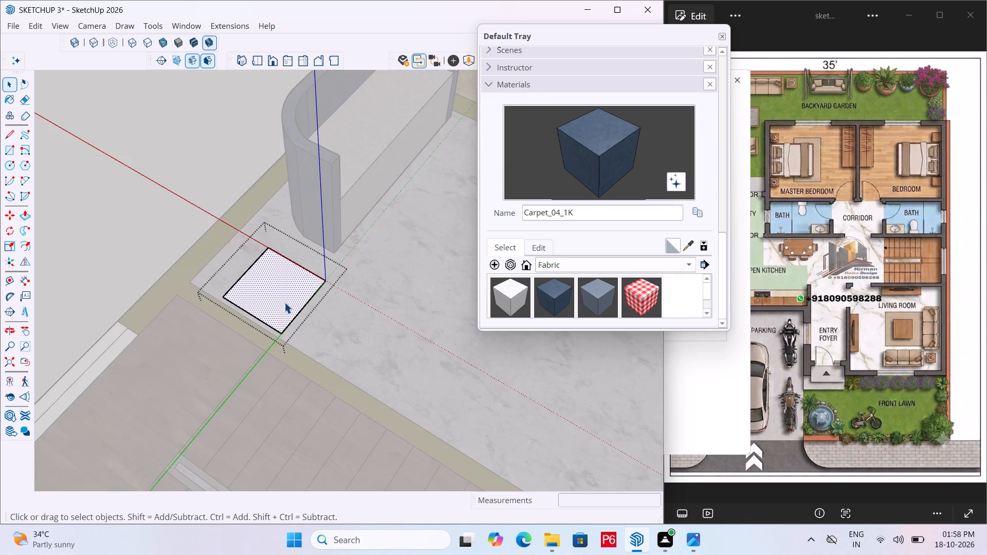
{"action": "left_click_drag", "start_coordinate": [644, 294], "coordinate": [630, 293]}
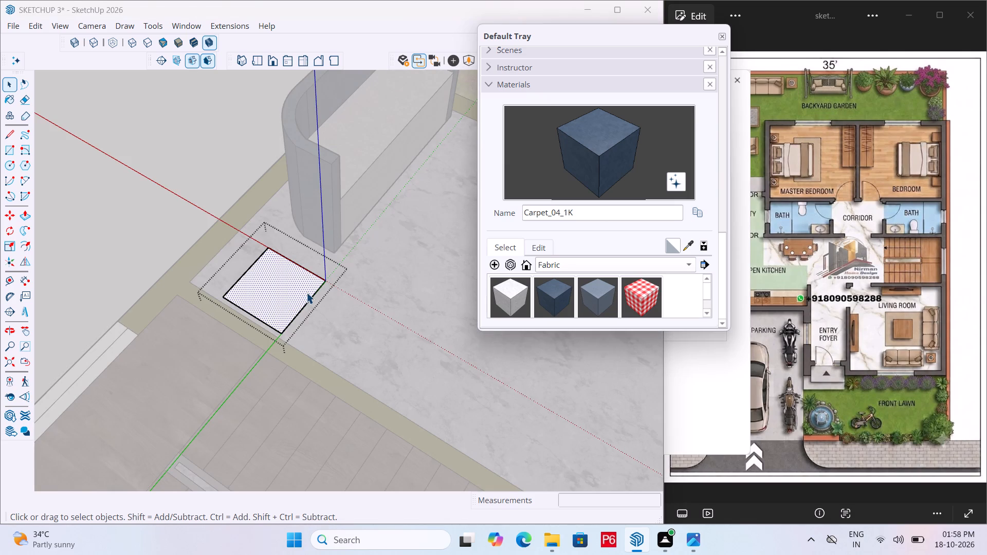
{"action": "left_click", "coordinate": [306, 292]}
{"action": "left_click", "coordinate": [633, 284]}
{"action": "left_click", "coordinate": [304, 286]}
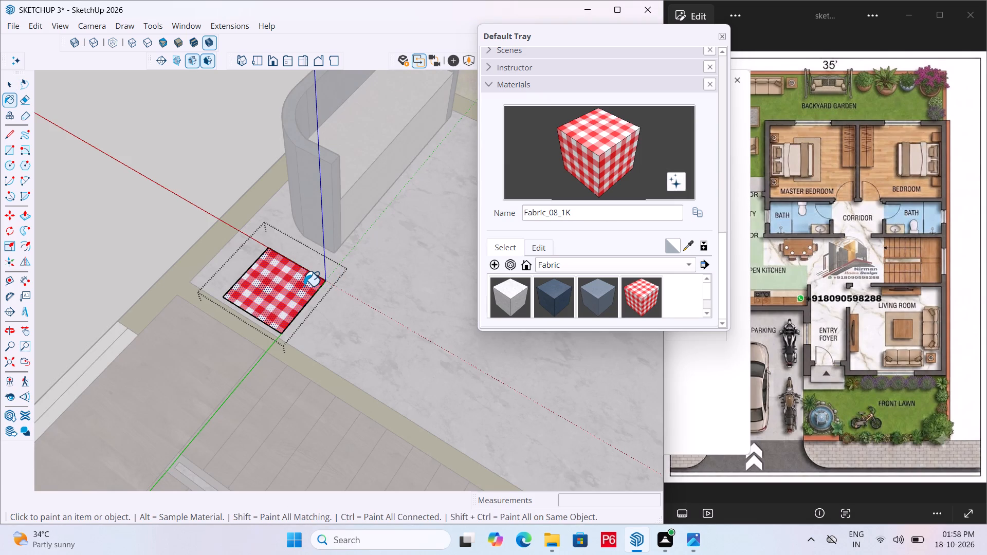
Paint the square's face with the Fabric material Denim_03_1K and close its group.
{"action": "left_click", "coordinate": [593, 291]}
{"action": "left_click", "coordinate": [300, 281]}
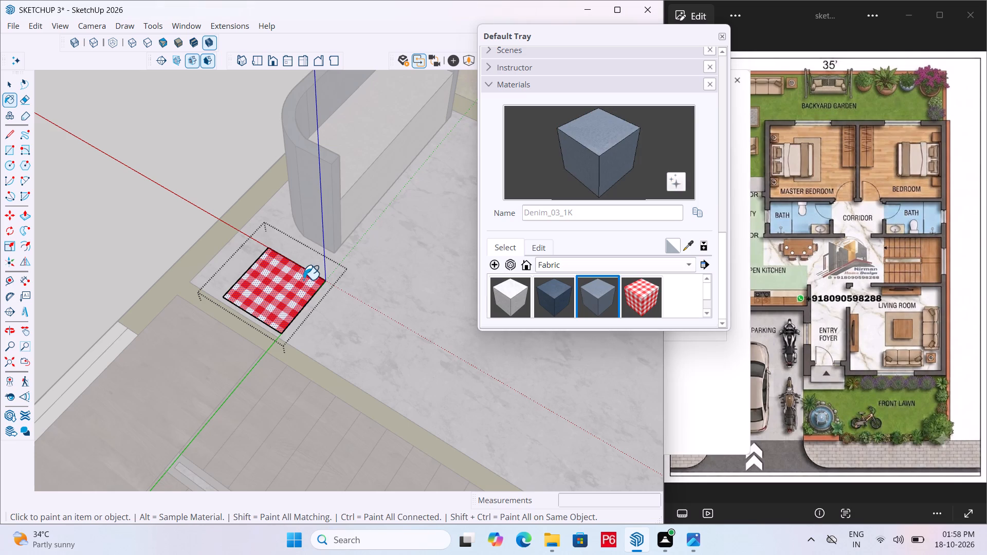
{"action": "scroll", "coordinate": [224, 324], "scroll_direction": "up", "scroll_amount": 6}
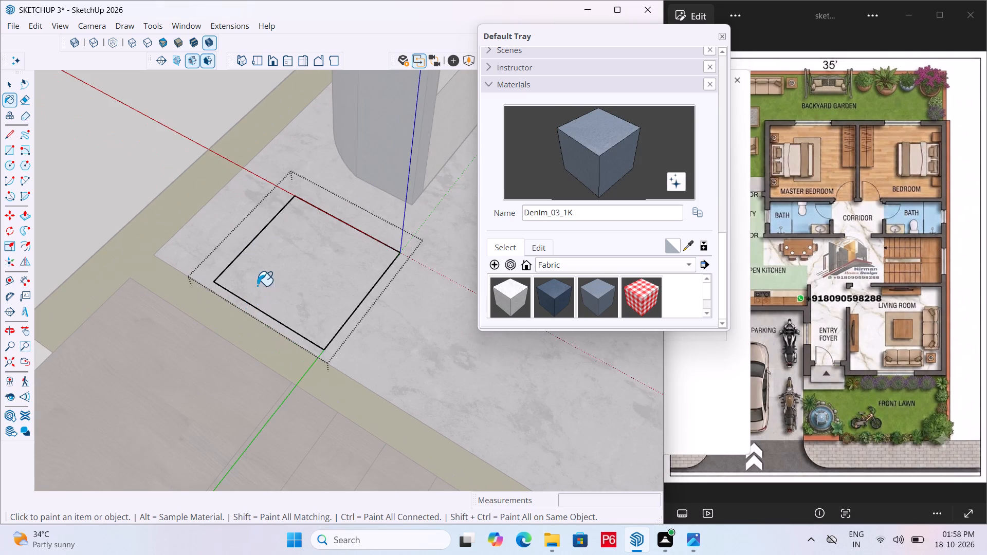
{"action": "key", "text": "space"}
{"action": "left_click", "coordinate": [143, 150]}
{"action": "left_click", "coordinate": [316, 268]}
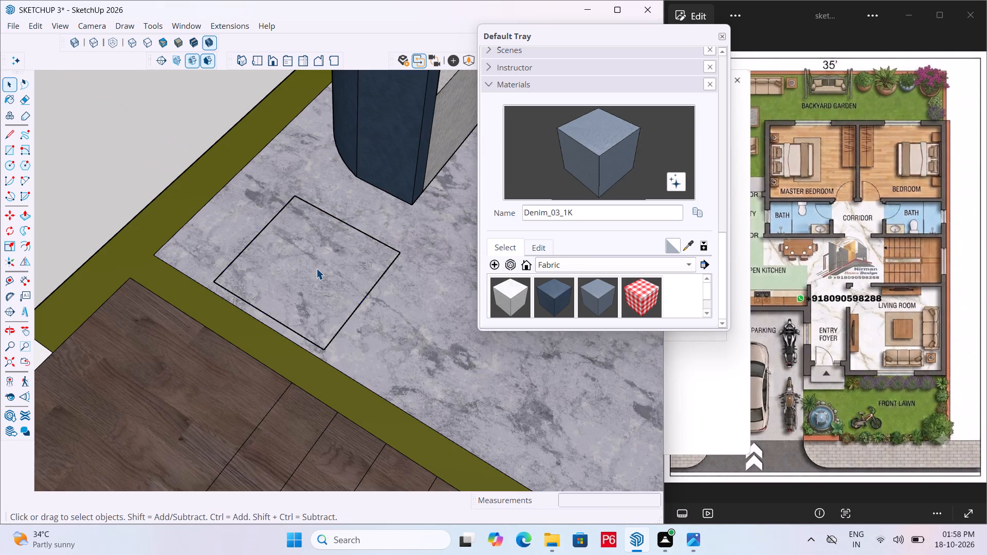
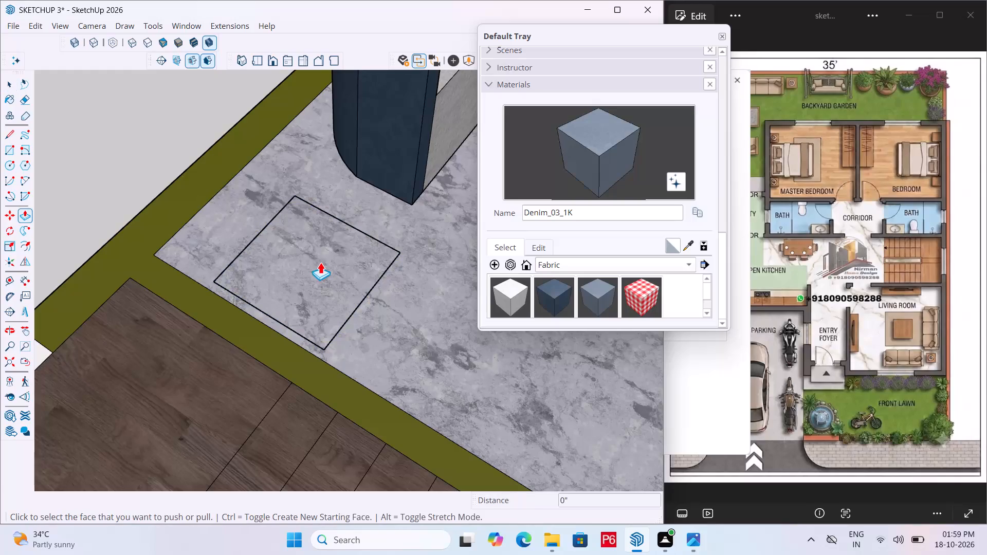
Open the floor square's group for editing.
{"action": "key", "text": "space"}
{"action": "left_click", "coordinate": [321, 268]}
{"action": "double_click", "coordinate": [321, 268]}
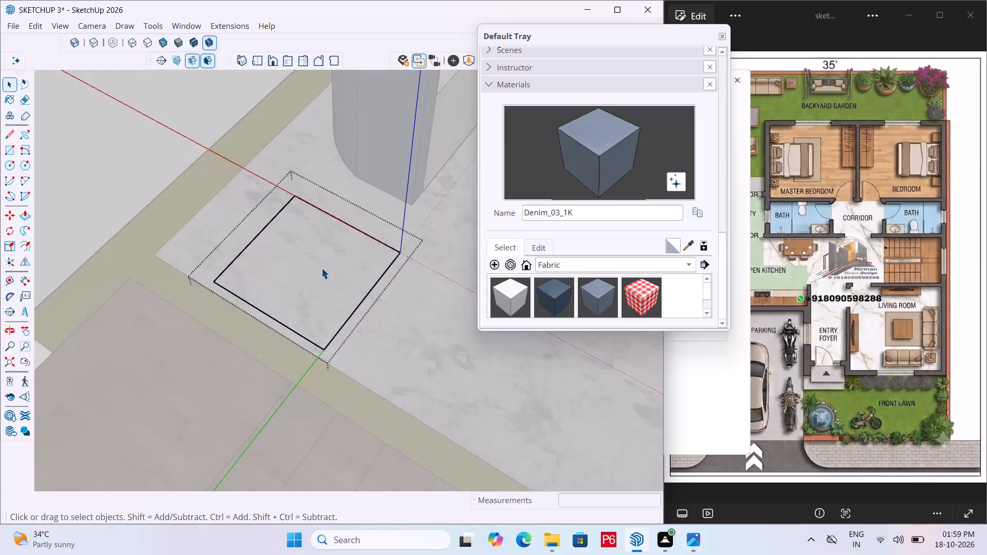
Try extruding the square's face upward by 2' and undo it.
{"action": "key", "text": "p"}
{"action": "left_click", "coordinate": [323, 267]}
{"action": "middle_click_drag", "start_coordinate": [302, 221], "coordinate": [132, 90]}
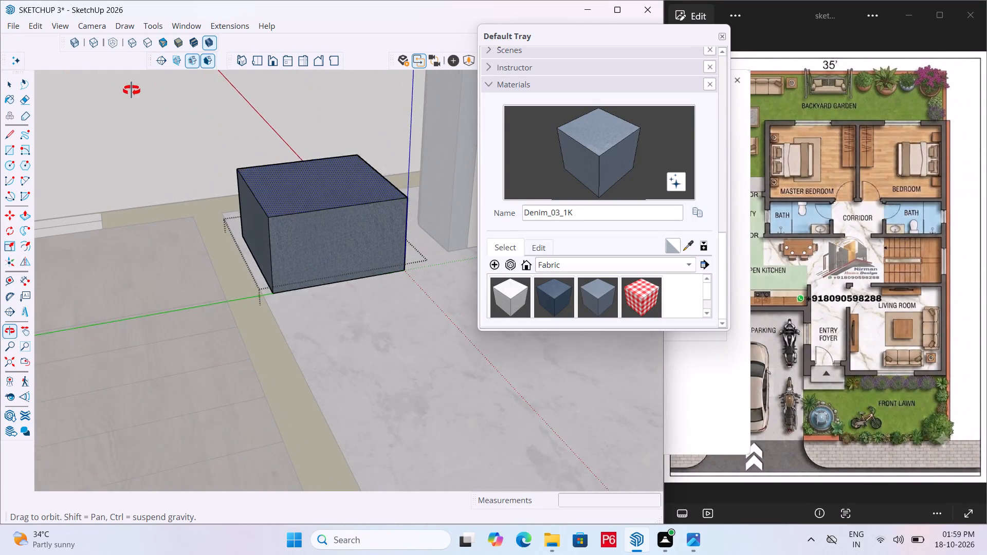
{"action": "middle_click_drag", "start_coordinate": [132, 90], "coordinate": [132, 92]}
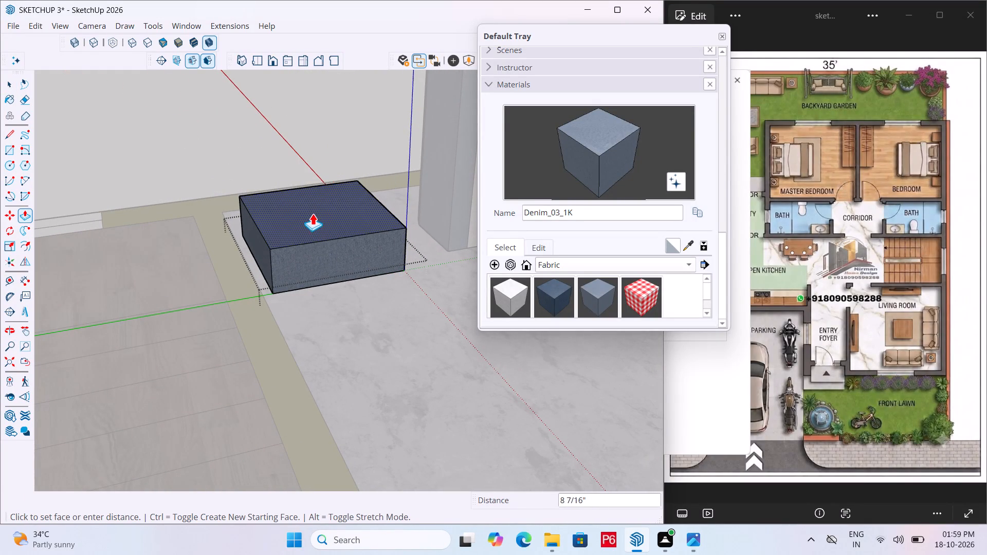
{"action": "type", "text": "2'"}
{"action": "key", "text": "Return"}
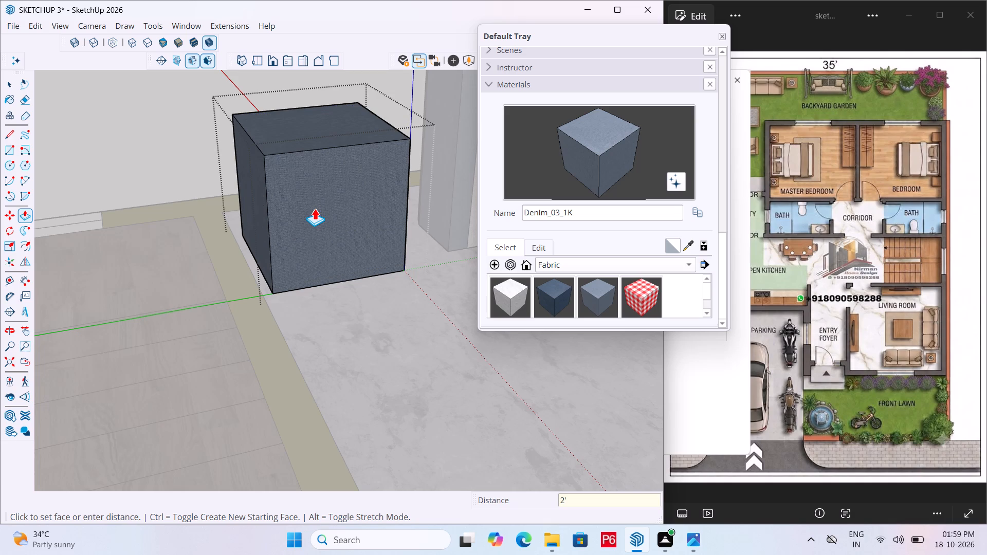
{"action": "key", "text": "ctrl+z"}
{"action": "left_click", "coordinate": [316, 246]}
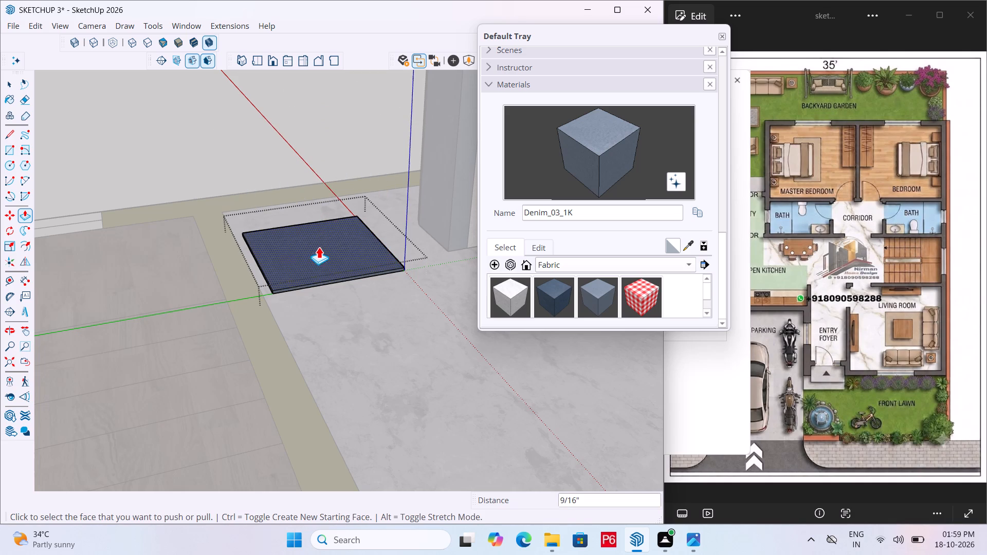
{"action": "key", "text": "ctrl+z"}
Extrude the square's face upward by 1' to form a low denim box.
{"action": "left_click", "coordinate": [322, 251]}
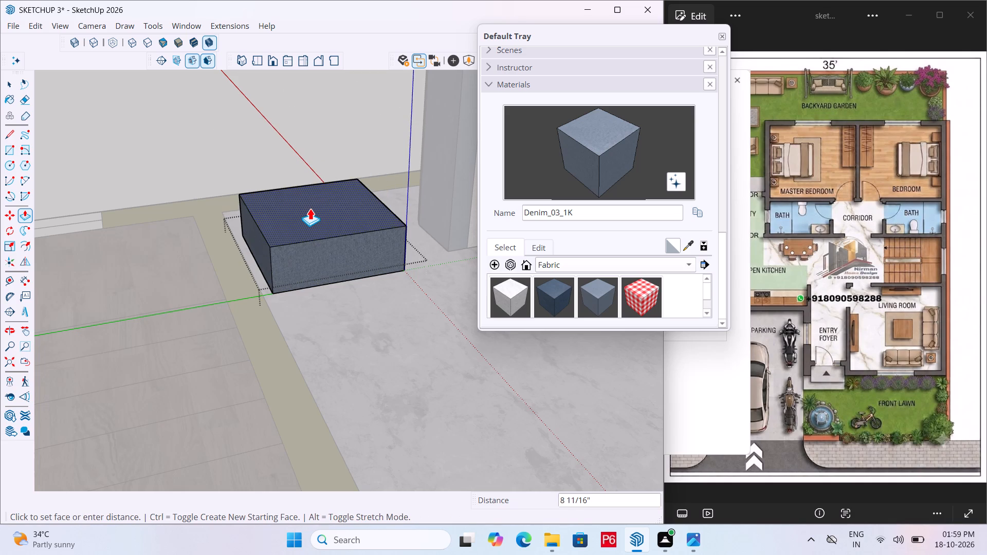
{"action": "type", "text": "1'"}
{"action": "key", "text": "Return"}
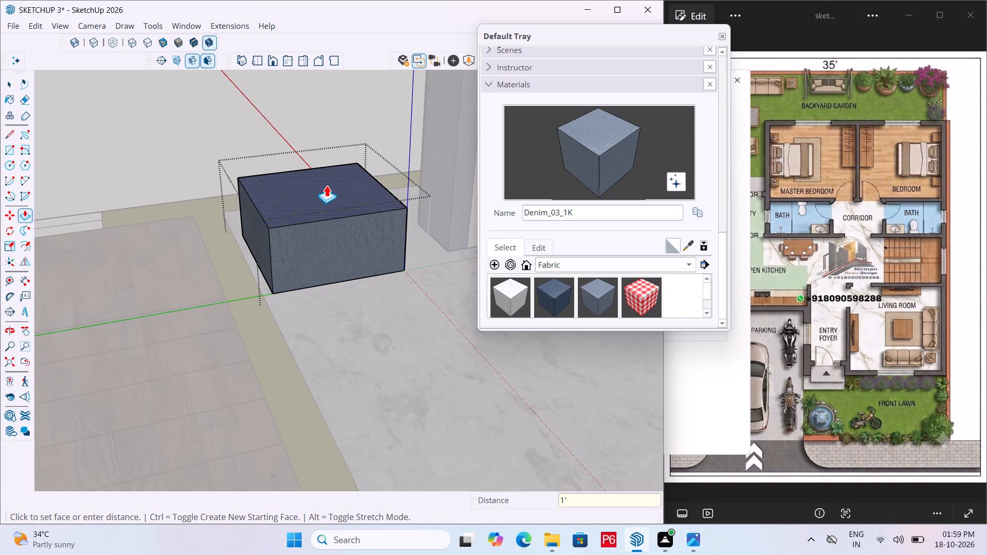
{"action": "left_click", "coordinate": [327, 185]}
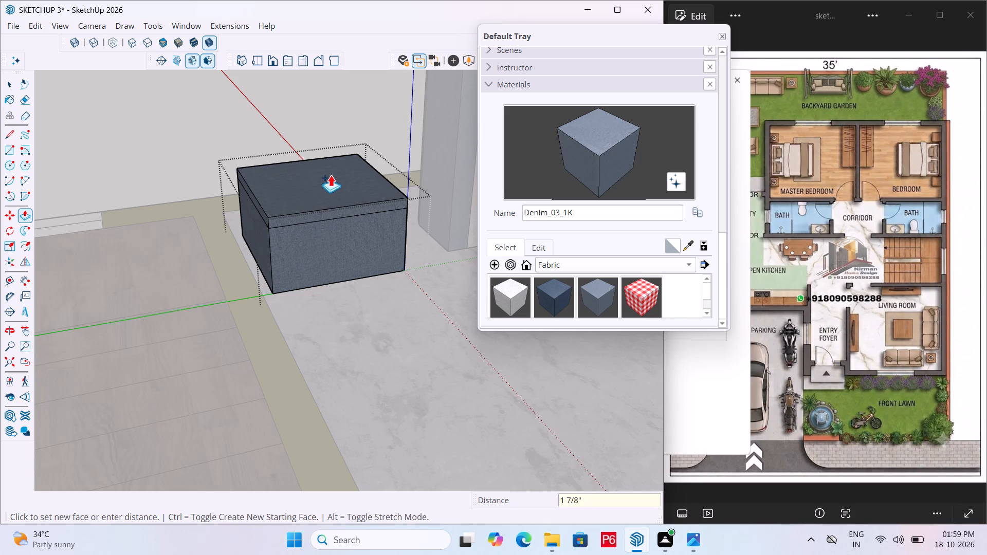
{"action": "key", "text": "Escape"}
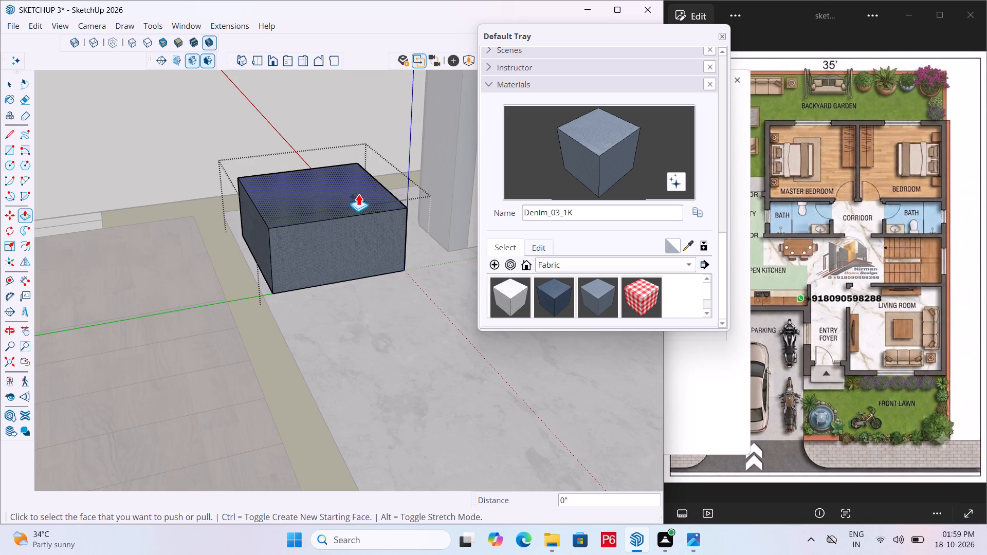
Paint the box's top face with the Fabric material Carpet_01_1K and pull it up slightly to form a thin band.
{"action": "key", "text": "b"}
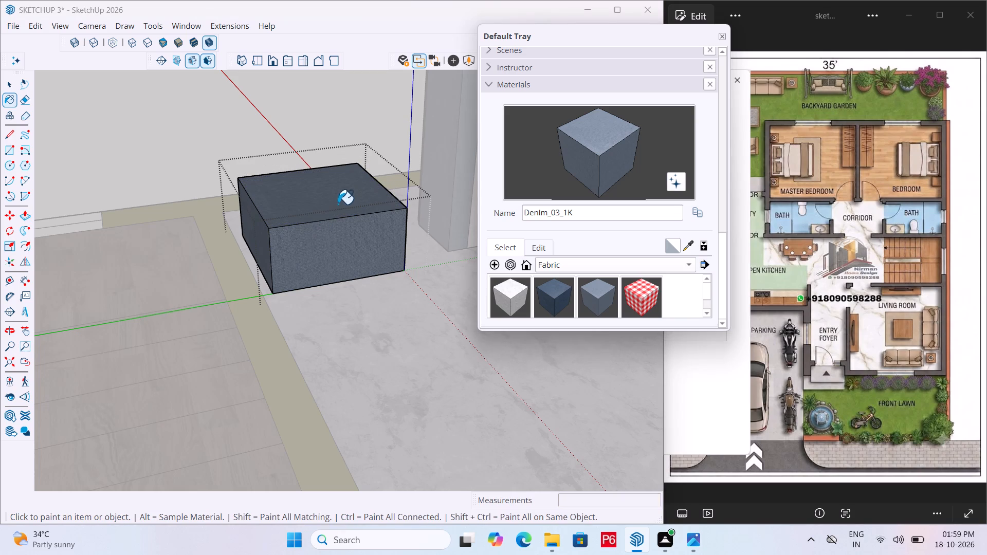
{"action": "left_click", "coordinate": [506, 300]}
{"action": "left_click", "coordinate": [339, 191]}
{"action": "key", "text": "p"}
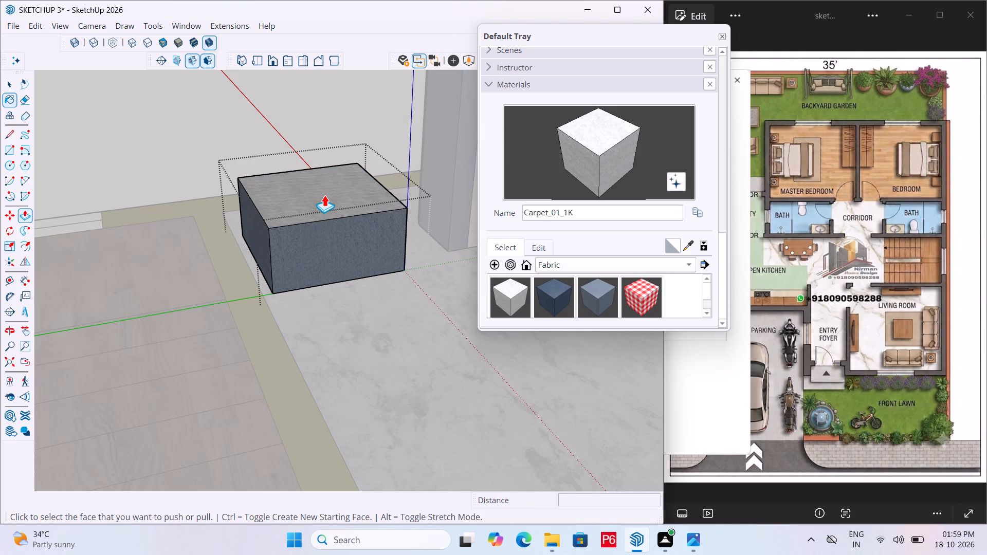
{"action": "left_click", "coordinate": [335, 192]}
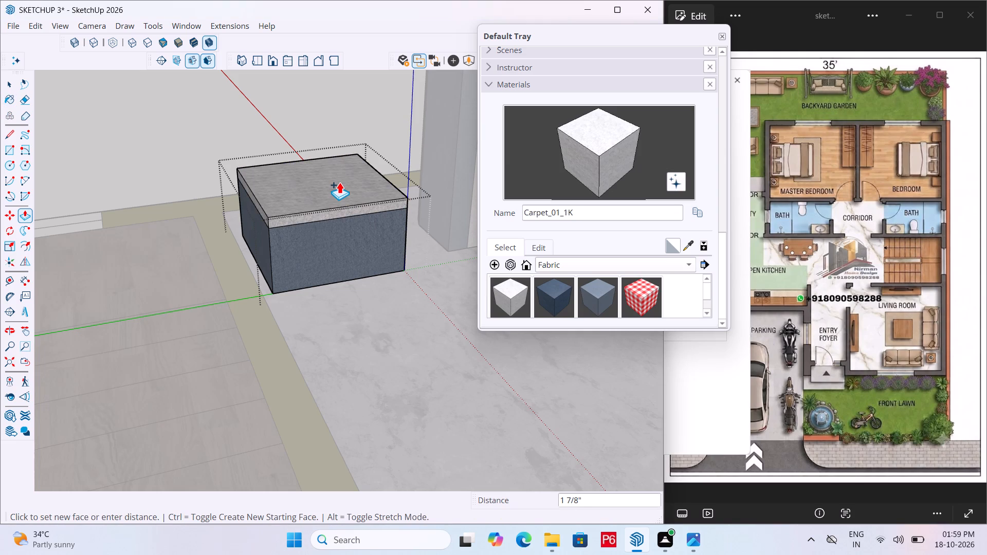
{"action": "left_click", "coordinate": [340, 184]}
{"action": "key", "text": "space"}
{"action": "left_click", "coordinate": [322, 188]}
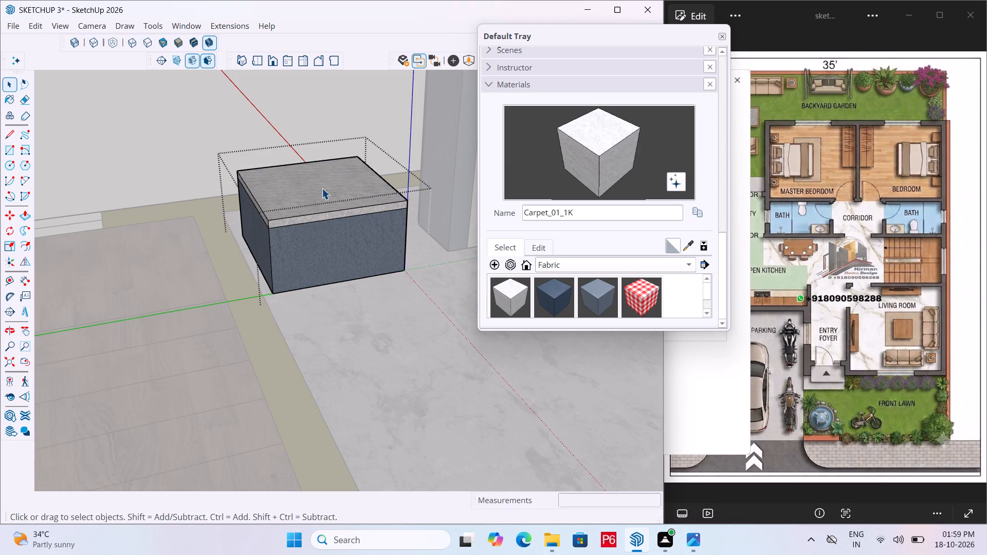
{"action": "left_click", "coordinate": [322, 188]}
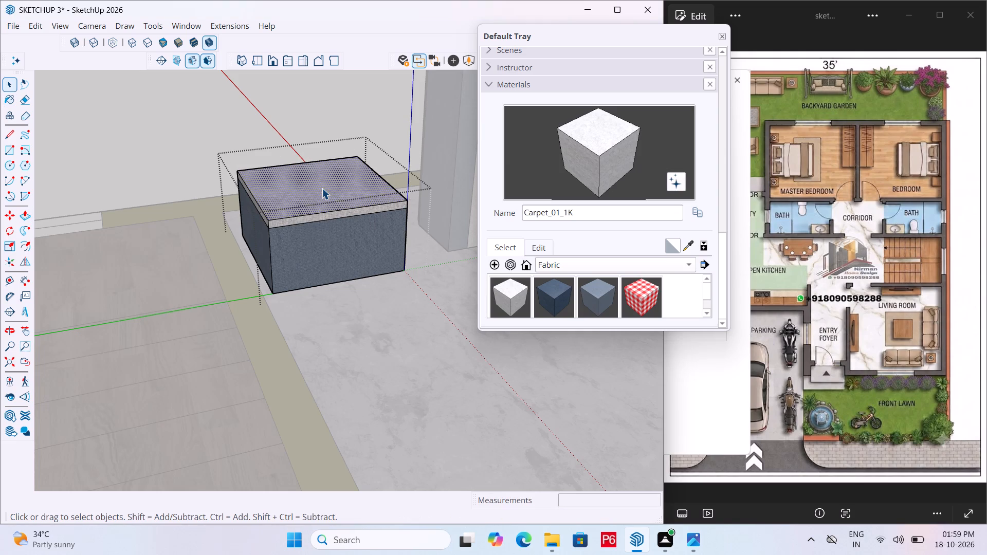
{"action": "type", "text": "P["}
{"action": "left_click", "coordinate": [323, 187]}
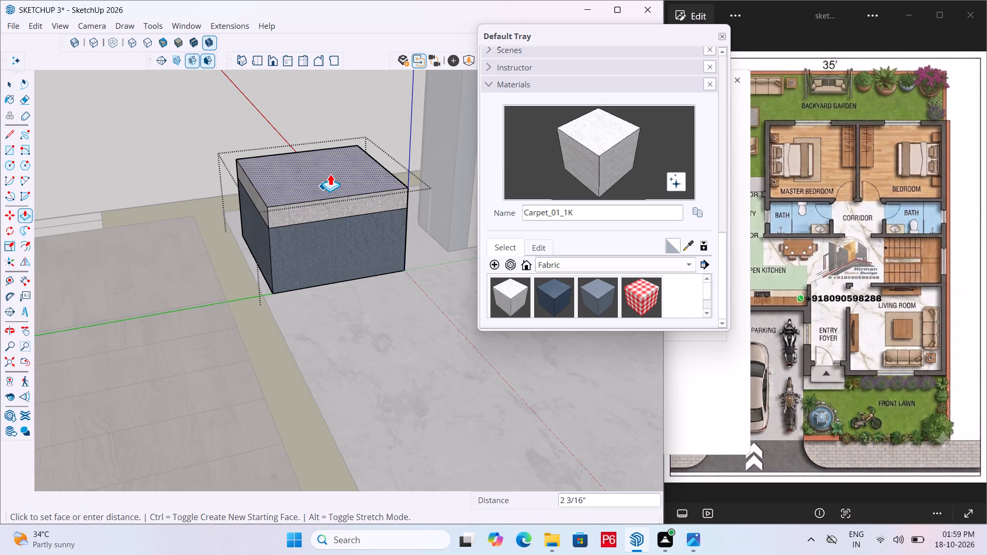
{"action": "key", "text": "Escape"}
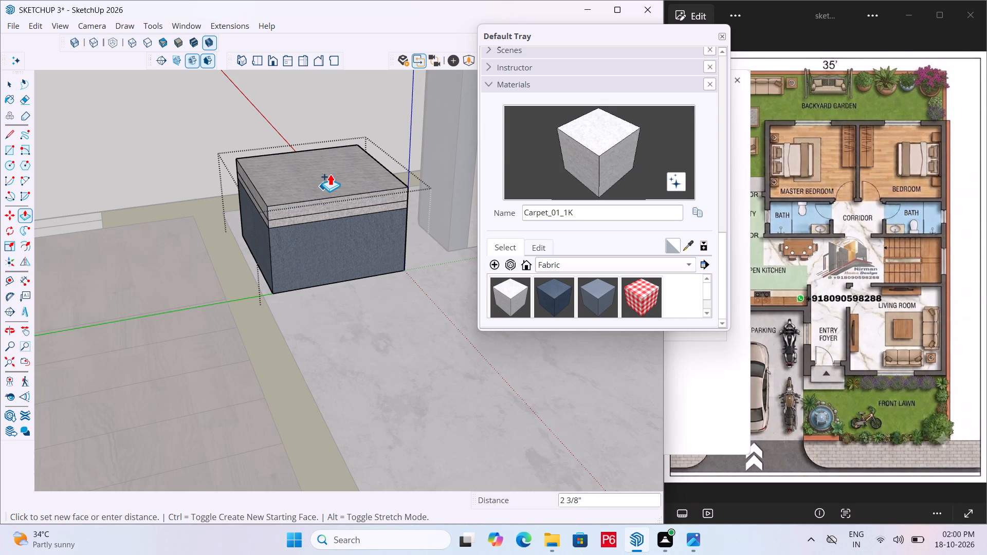
Paint the box's top face with the dark blue Fabric material Carpet_04_1K.
{"action": "left_click", "coordinate": [544, 293]}
{"action": "double_click", "coordinate": [303, 172]}
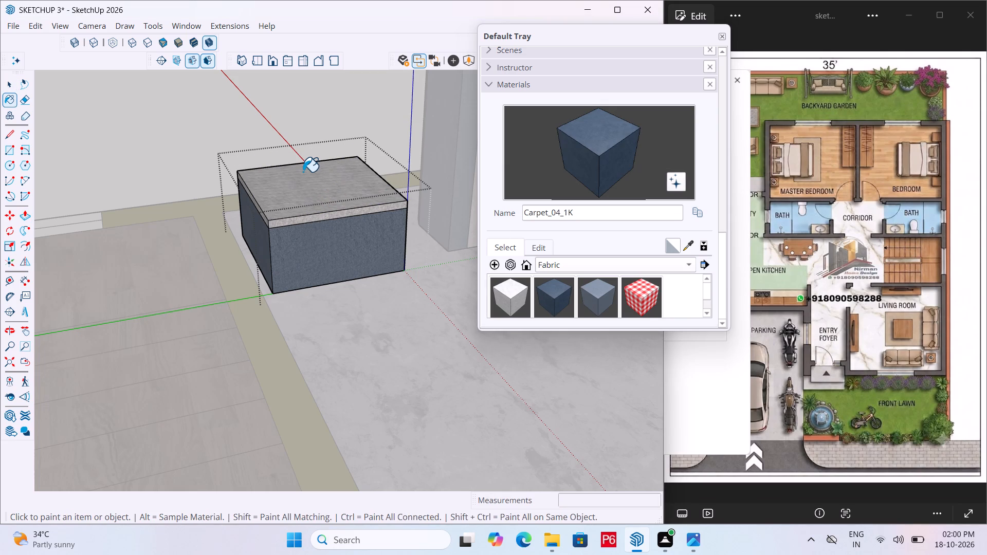
{"action": "left_click", "coordinate": [320, 184]}
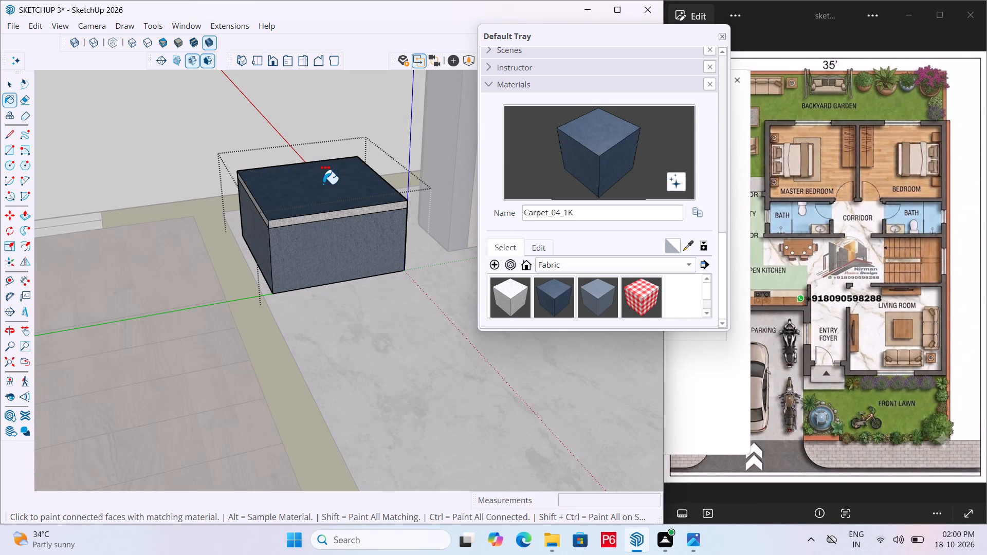
Extrude the dark blue top face upward by 1' and close the box's group.
{"action": "key", "text": "p"}
{"action": "left_click", "coordinate": [330, 190]}
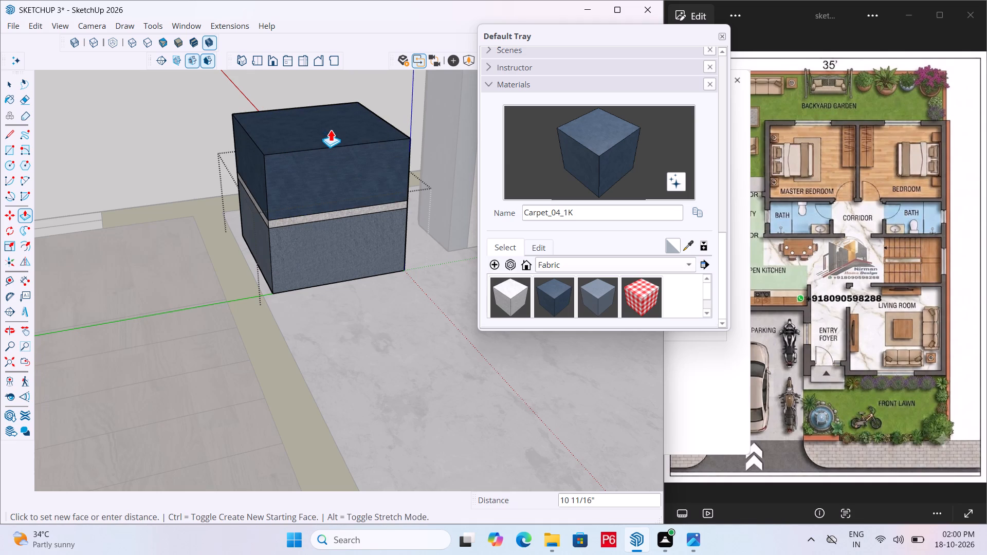
{"action": "type", "text": "1'"}
{"action": "key", "text": "Return"}
{"action": "scroll", "coordinate": [347, 162], "scroll_direction": "down", "scroll_amount": 3}
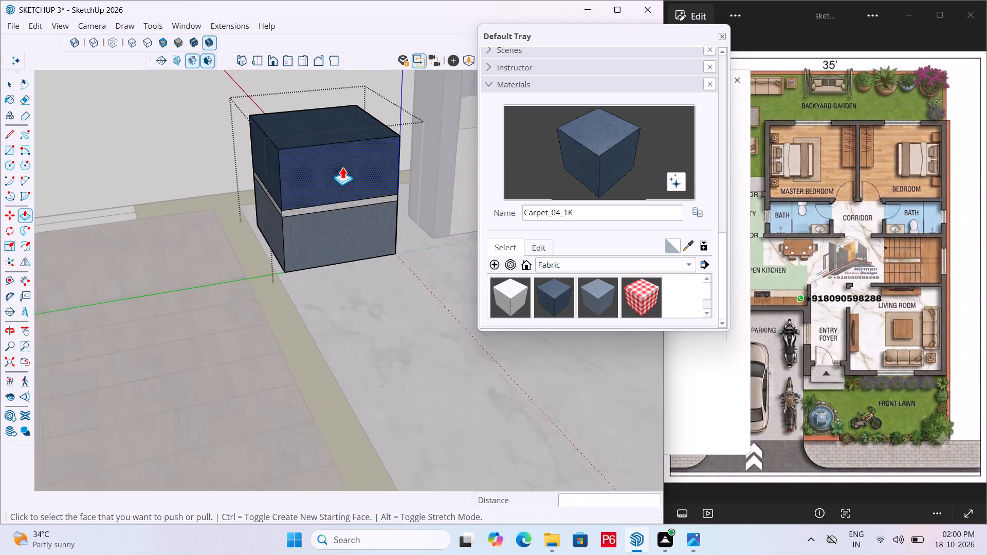
{"action": "scroll", "coordinate": [342, 167], "scroll_direction": "down", "scroll_amount": 4}
{"action": "middle_click_drag", "start_coordinate": [228, 199], "coordinate": [288, 201]}
{"action": "key", "text": "space"}
{"action": "left_click", "coordinate": [124, 137]}
Reopen the box's group and select its dark blue top face.
{"action": "scroll", "coordinate": [426, 130], "scroll_direction": "down", "scroll_amount": 5}
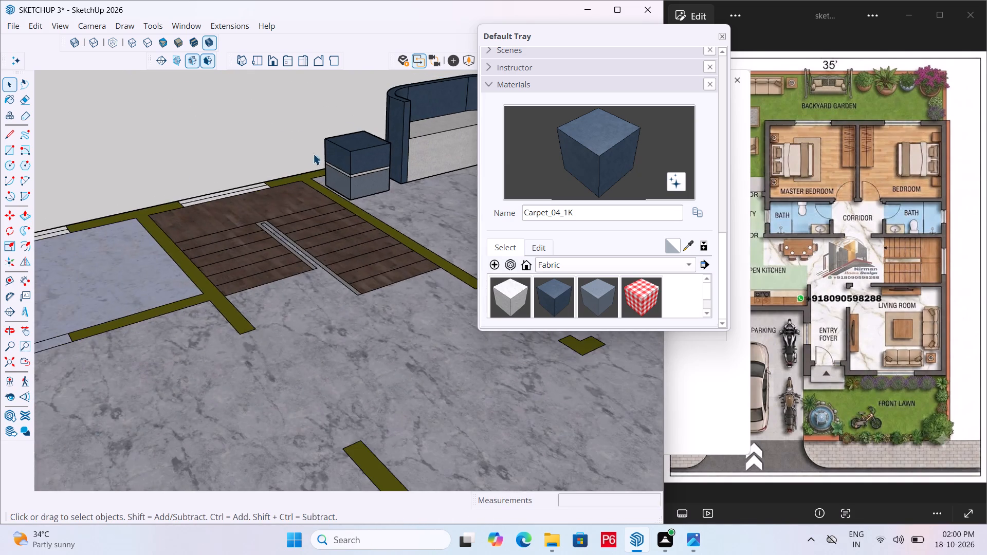
{"action": "middle_click_drag", "start_coordinate": [289, 154], "coordinate": [400, 167]}
{"action": "scroll", "coordinate": [395, 153], "scroll_direction": "up", "scroll_amount": 6}
{"action": "middle_click_drag", "start_coordinate": [343, 144], "coordinate": [343, 144]}
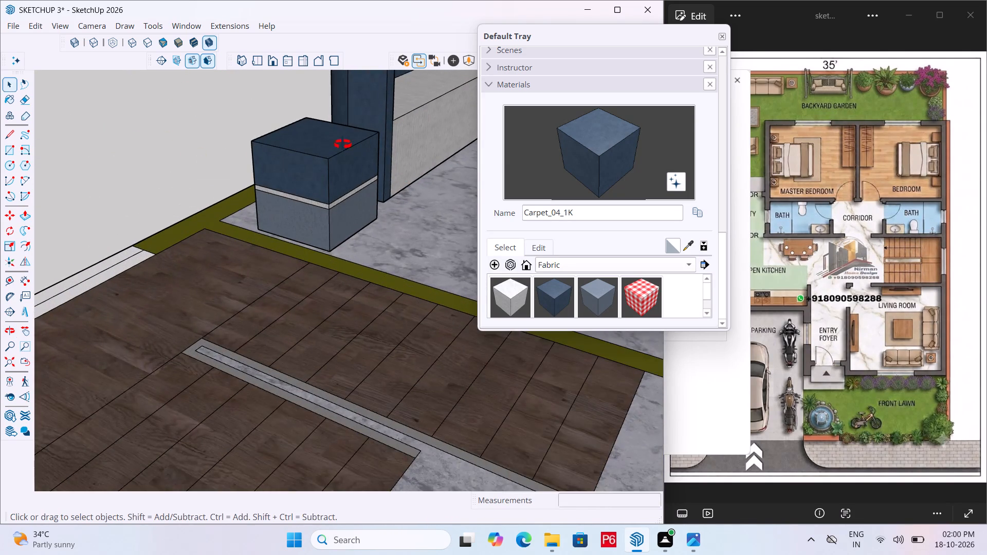
{"action": "middle_click_drag", "start_coordinate": [343, 144], "coordinate": [227, 295]}
{"action": "scroll", "coordinate": [317, 224], "scroll_direction": "up", "scroll_amount": 7}
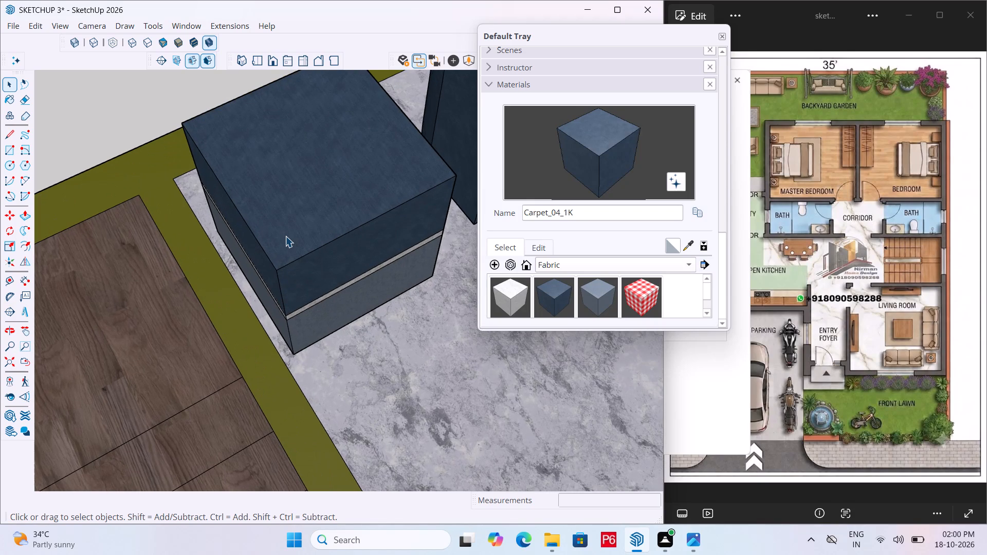
{"action": "triple_click", "coordinate": [313, 220]}
{"action": "left_click", "coordinate": [298, 219]}
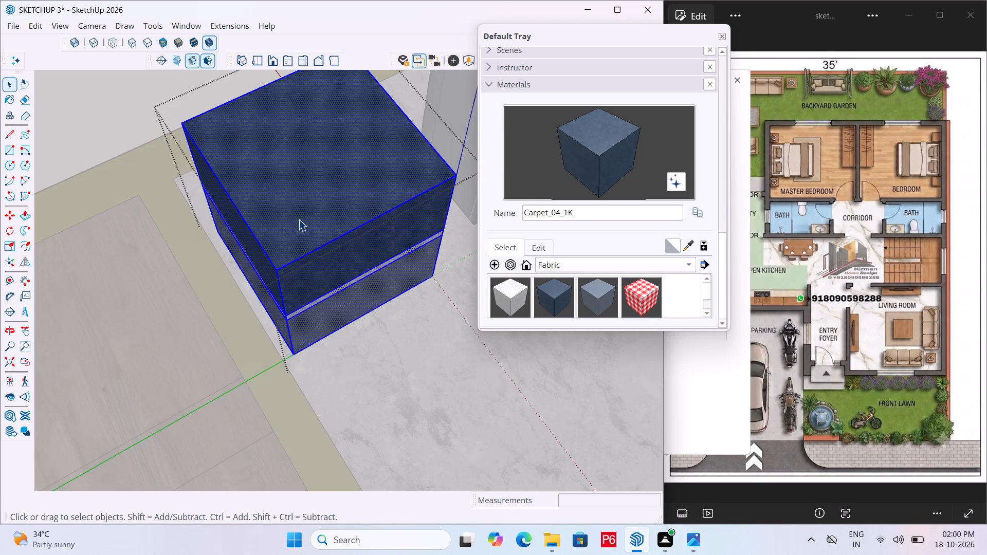
{"action": "left_click", "coordinate": [281, 225]}
{"action": "double_click", "coordinate": [281, 225]}
{"action": "left_click", "coordinate": [281, 225]}
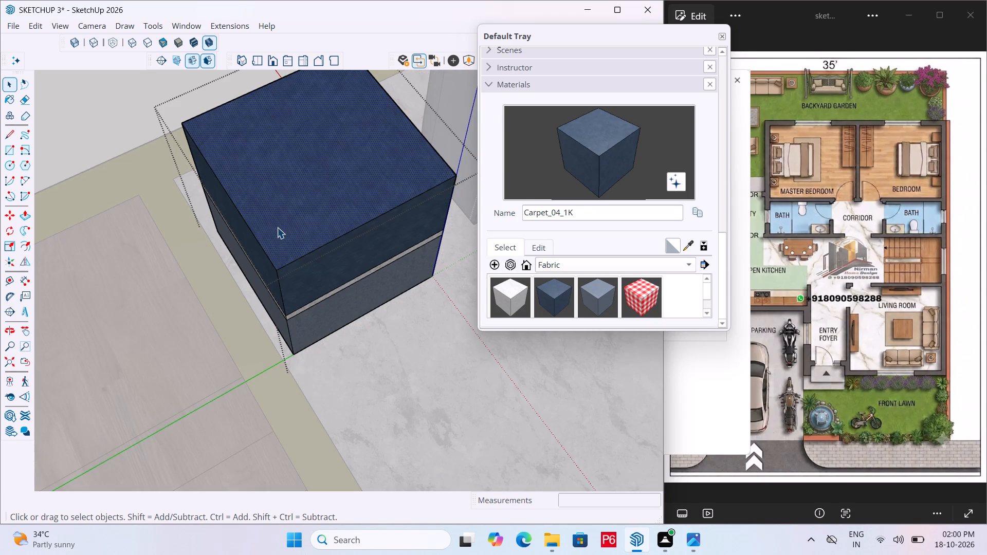
{"action": "left_click", "coordinate": [277, 227]}
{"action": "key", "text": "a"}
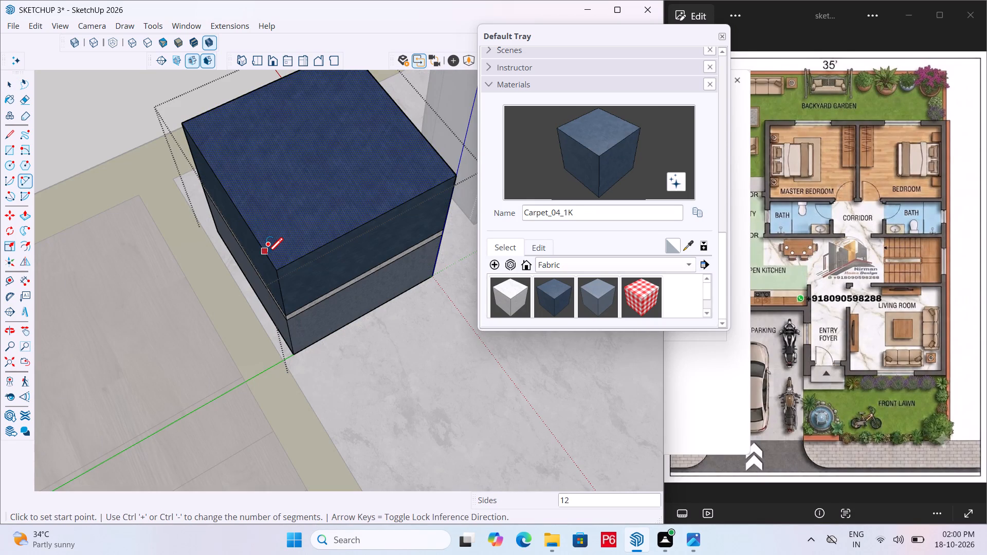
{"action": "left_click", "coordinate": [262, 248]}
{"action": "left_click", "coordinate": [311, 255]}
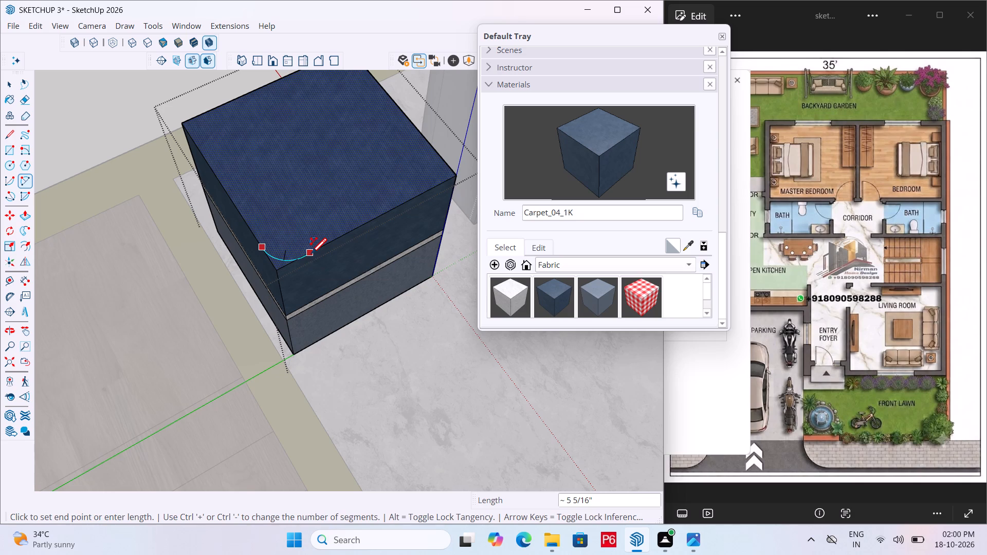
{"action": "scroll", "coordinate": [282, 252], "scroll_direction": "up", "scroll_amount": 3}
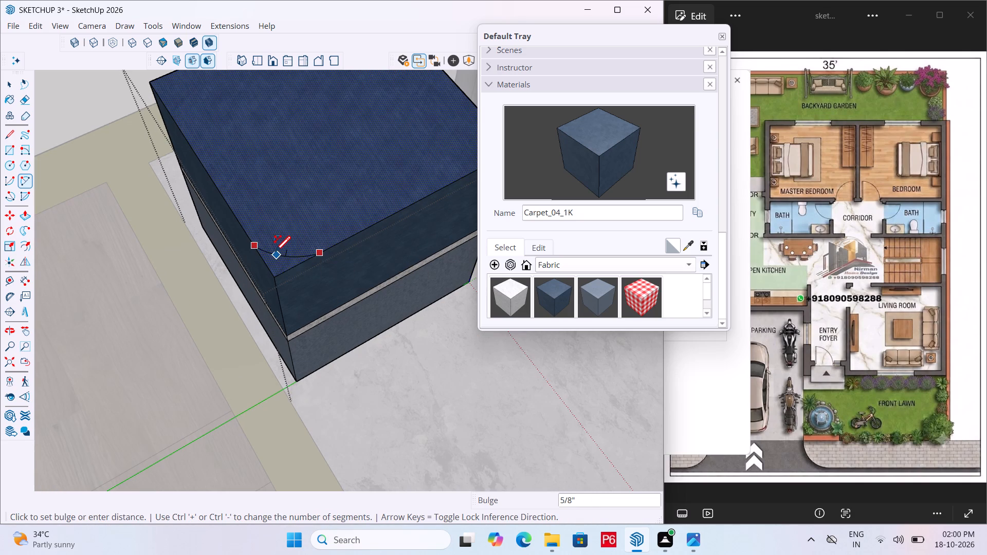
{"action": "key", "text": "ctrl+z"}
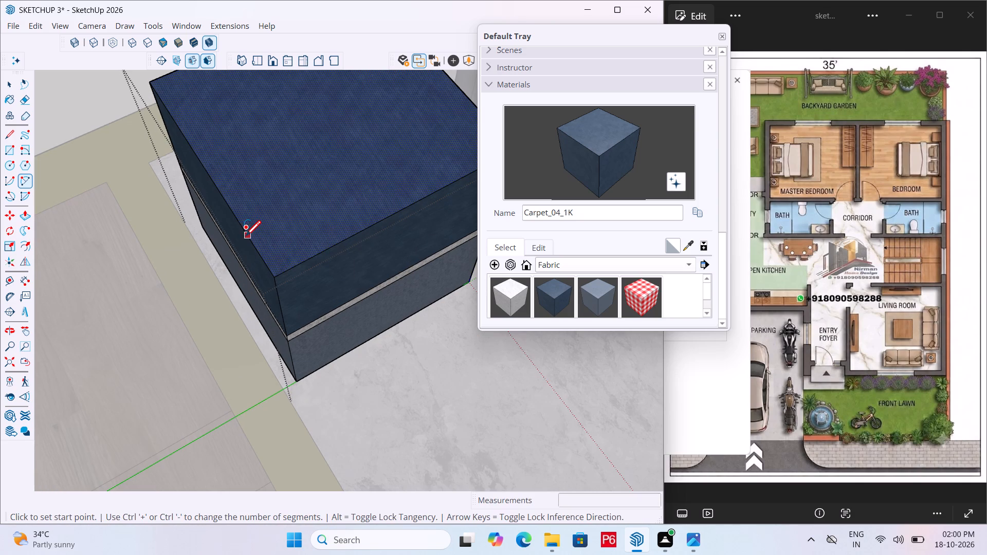
Draw a rounding arc about 5" long across the top face's front corner on the wooden-floor side.
{"action": "left_click", "coordinate": [251, 241]}
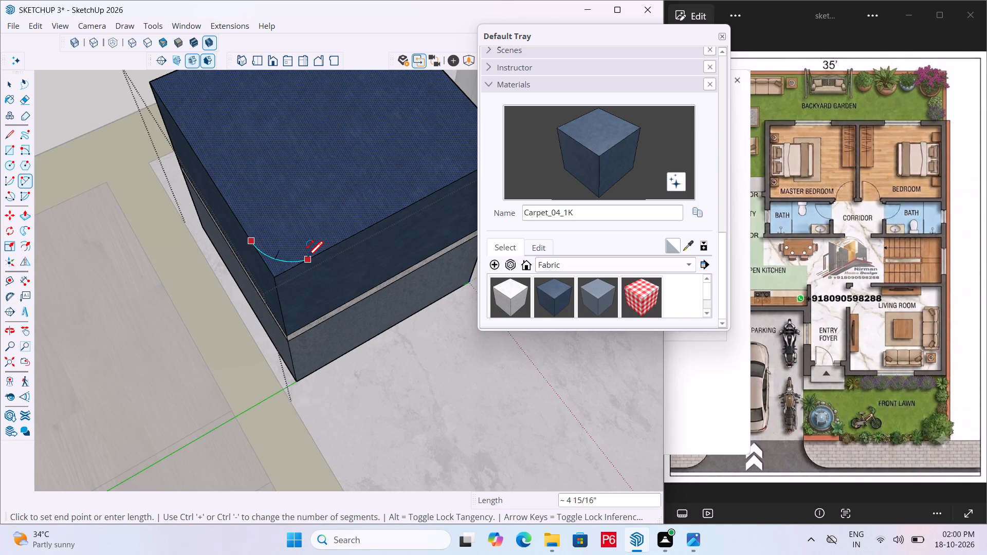
{"action": "left_click", "coordinate": [308, 260]}
{"action": "scroll", "coordinate": [277, 265], "scroll_direction": "up", "scroll_amount": 3}
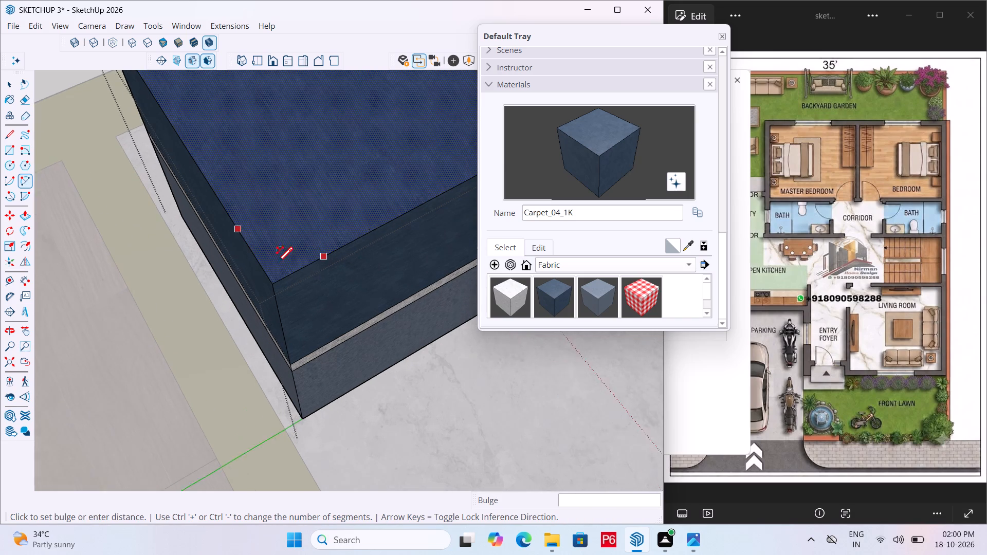
{"action": "scroll", "coordinate": [277, 264], "scroll_direction": "up", "scroll_amount": 2}
{"action": "double_click", "coordinate": [269, 255]}
Draw a matching rounding arc across the top face's adjacent corner nearest the sofa.
{"action": "scroll", "coordinate": [233, 248], "scroll_direction": "down", "scroll_amount": 2}
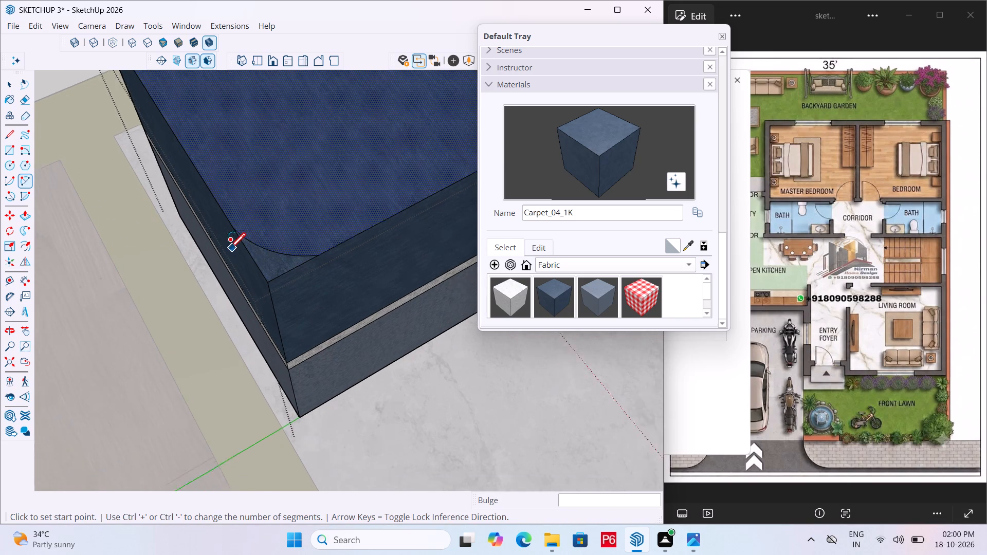
{"action": "scroll", "coordinate": [230, 250], "scroll_direction": "down", "scroll_amount": 10}
{"action": "scroll", "coordinate": [340, 198], "scroll_direction": "up", "scroll_amount": 5}
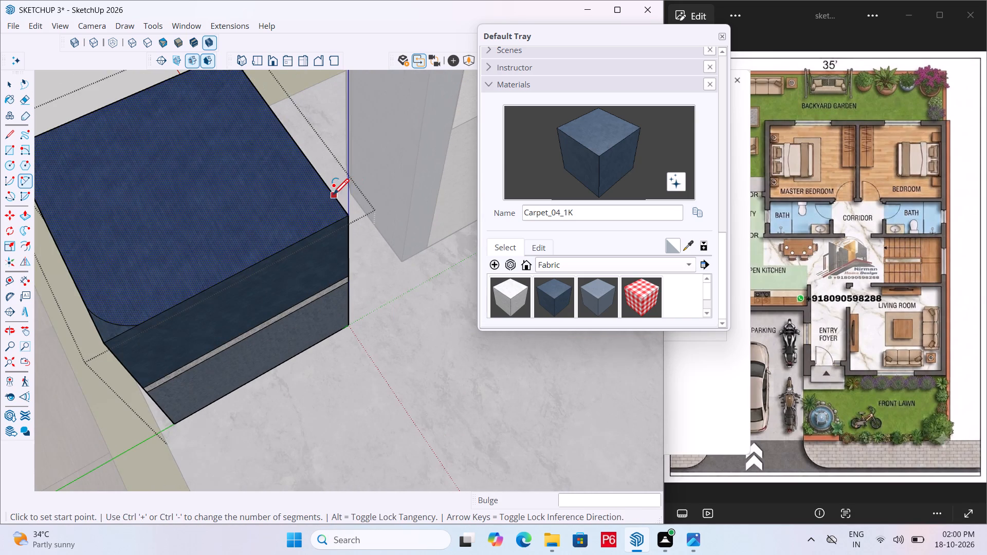
{"action": "left_click", "coordinate": [333, 196]}
{"action": "double_click", "coordinate": [324, 224]}
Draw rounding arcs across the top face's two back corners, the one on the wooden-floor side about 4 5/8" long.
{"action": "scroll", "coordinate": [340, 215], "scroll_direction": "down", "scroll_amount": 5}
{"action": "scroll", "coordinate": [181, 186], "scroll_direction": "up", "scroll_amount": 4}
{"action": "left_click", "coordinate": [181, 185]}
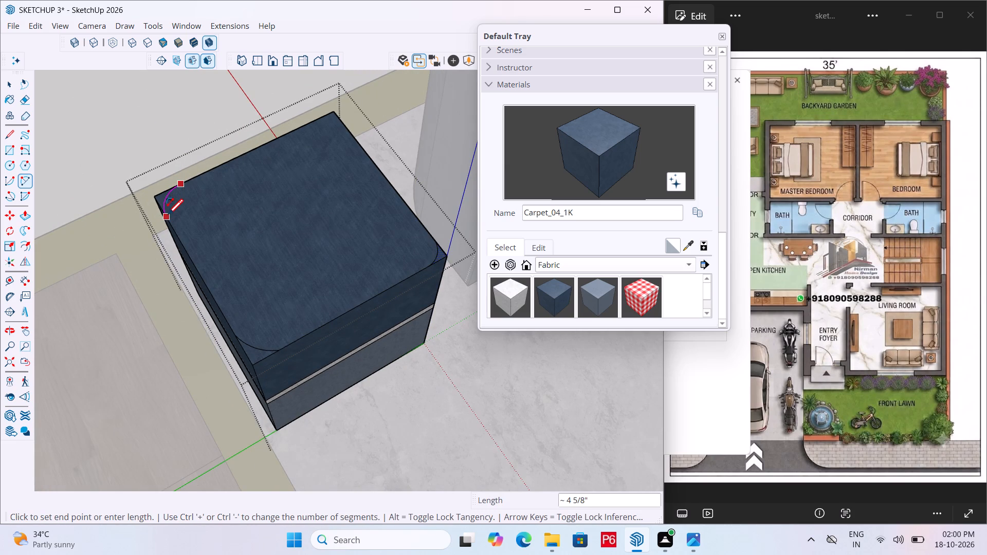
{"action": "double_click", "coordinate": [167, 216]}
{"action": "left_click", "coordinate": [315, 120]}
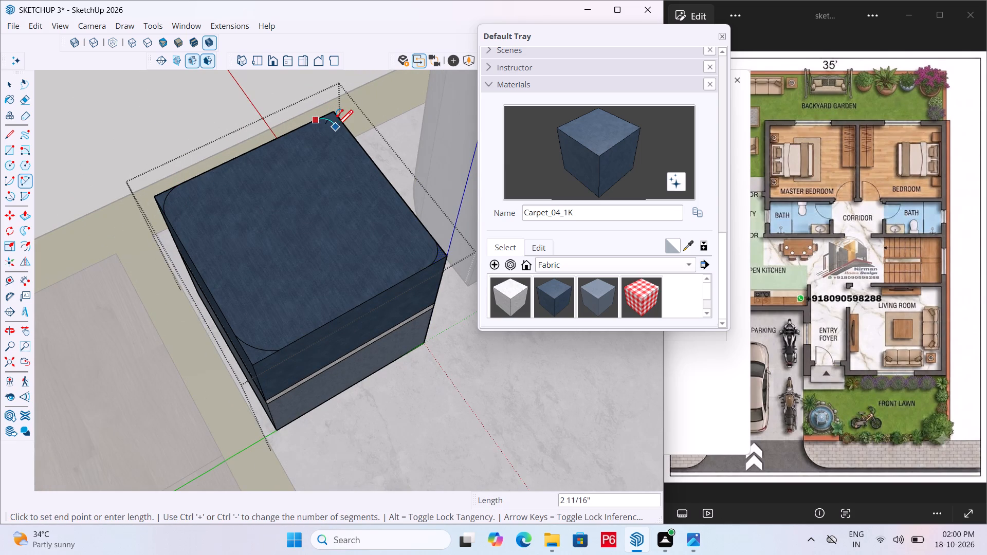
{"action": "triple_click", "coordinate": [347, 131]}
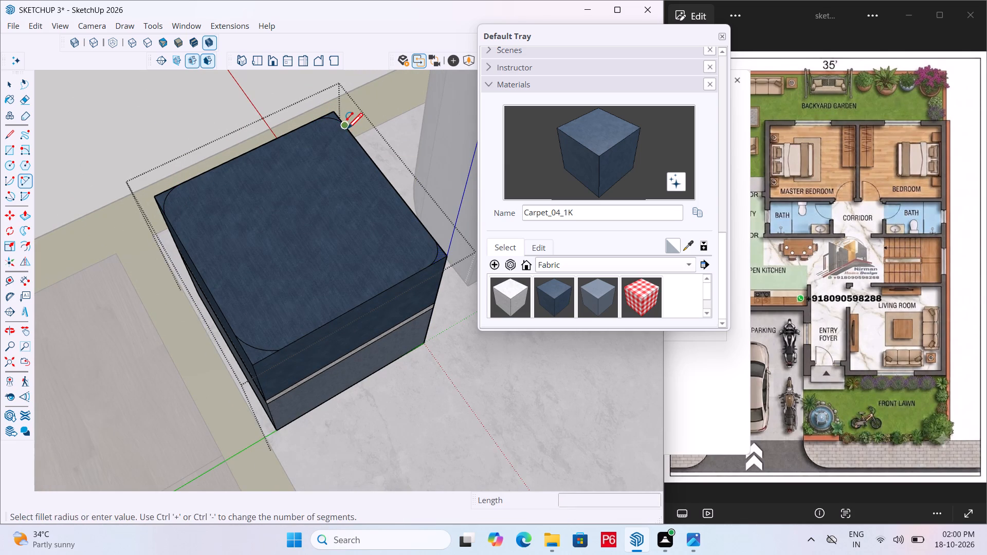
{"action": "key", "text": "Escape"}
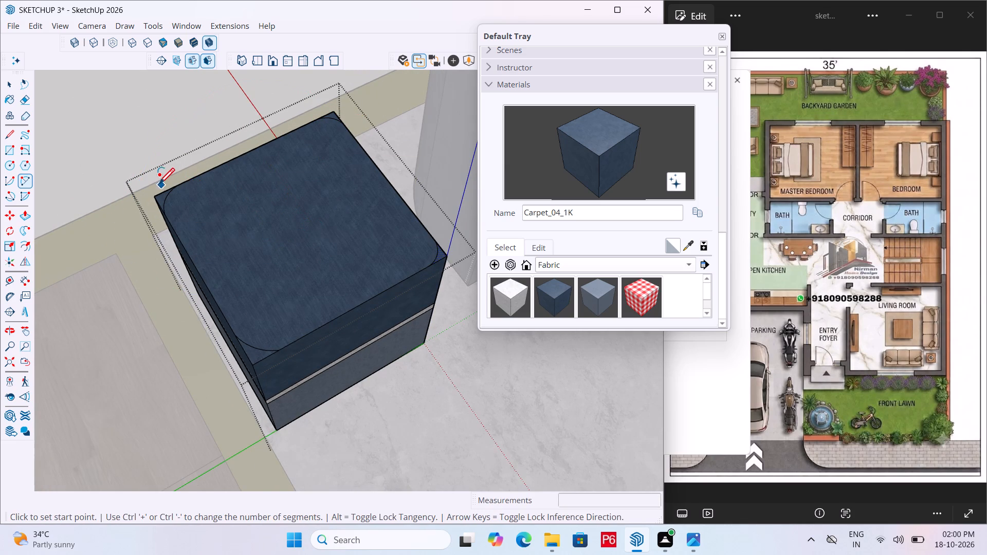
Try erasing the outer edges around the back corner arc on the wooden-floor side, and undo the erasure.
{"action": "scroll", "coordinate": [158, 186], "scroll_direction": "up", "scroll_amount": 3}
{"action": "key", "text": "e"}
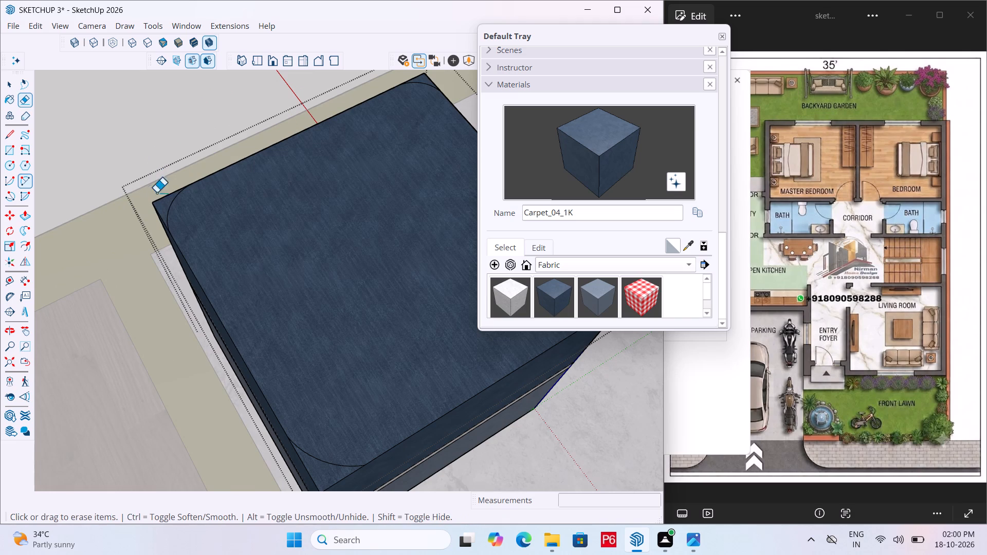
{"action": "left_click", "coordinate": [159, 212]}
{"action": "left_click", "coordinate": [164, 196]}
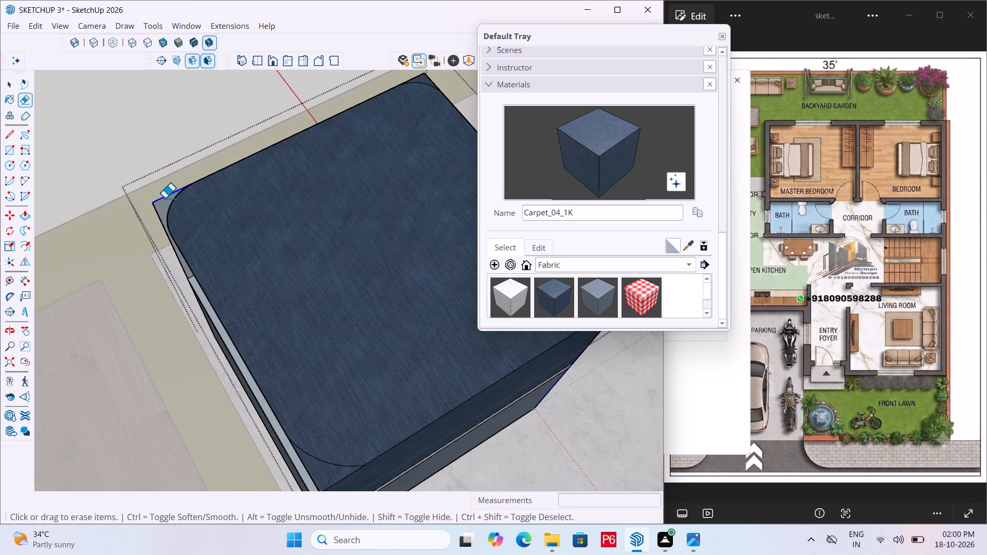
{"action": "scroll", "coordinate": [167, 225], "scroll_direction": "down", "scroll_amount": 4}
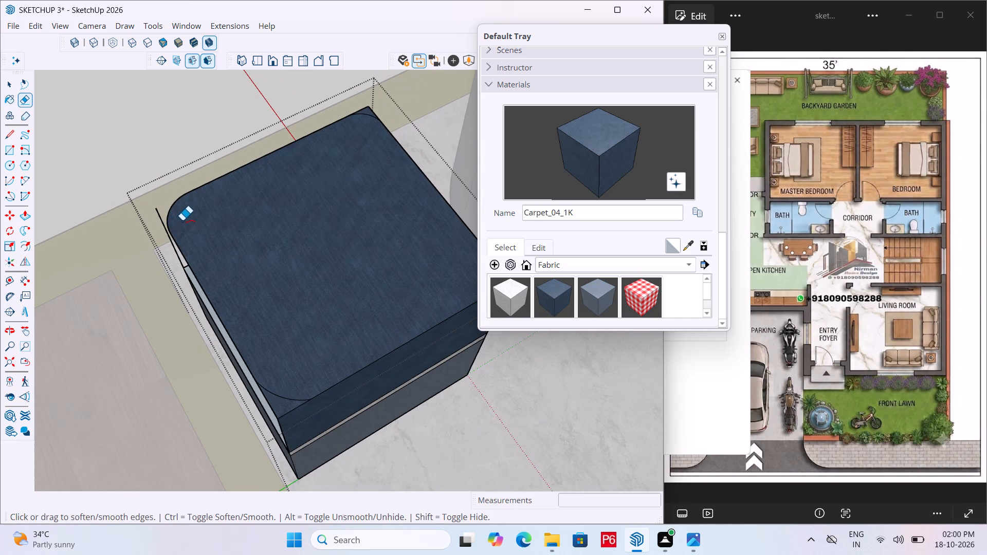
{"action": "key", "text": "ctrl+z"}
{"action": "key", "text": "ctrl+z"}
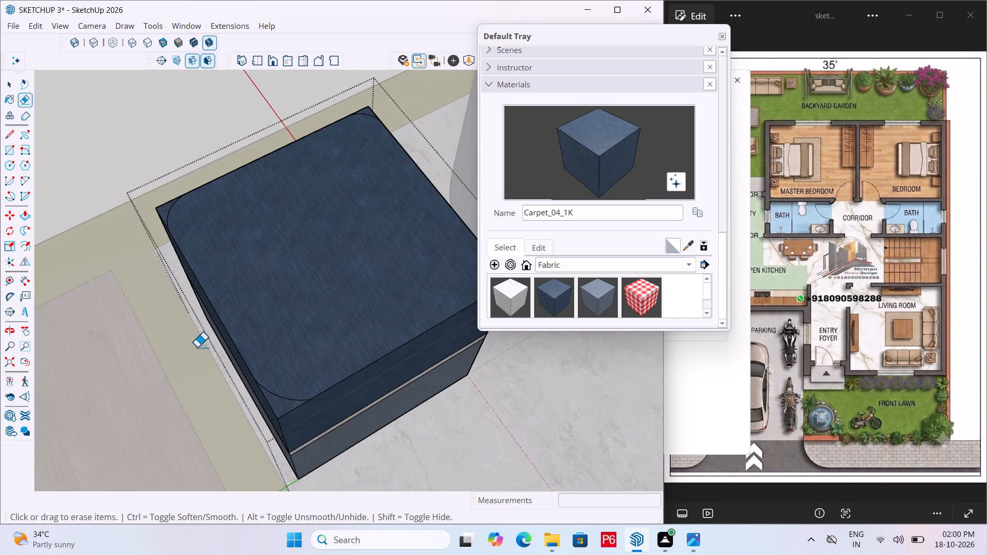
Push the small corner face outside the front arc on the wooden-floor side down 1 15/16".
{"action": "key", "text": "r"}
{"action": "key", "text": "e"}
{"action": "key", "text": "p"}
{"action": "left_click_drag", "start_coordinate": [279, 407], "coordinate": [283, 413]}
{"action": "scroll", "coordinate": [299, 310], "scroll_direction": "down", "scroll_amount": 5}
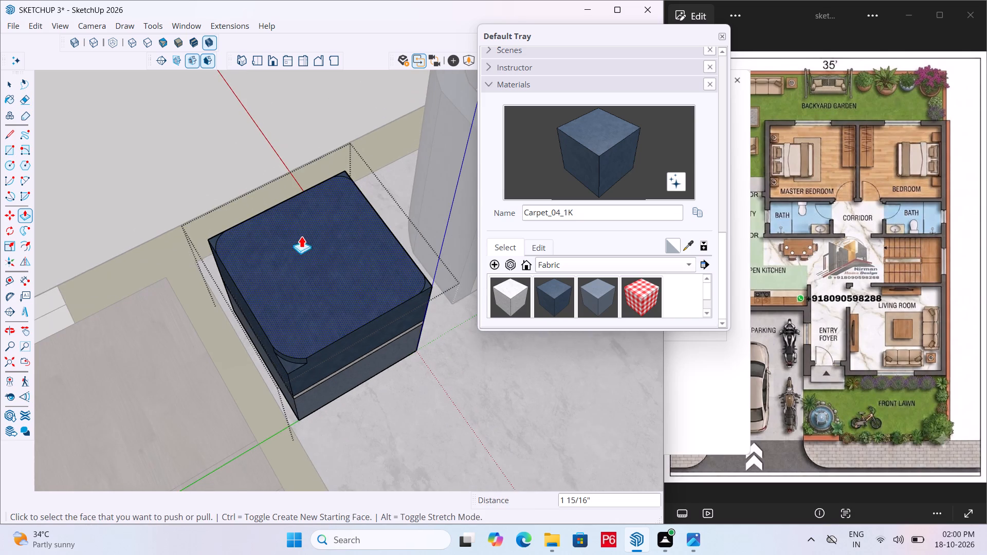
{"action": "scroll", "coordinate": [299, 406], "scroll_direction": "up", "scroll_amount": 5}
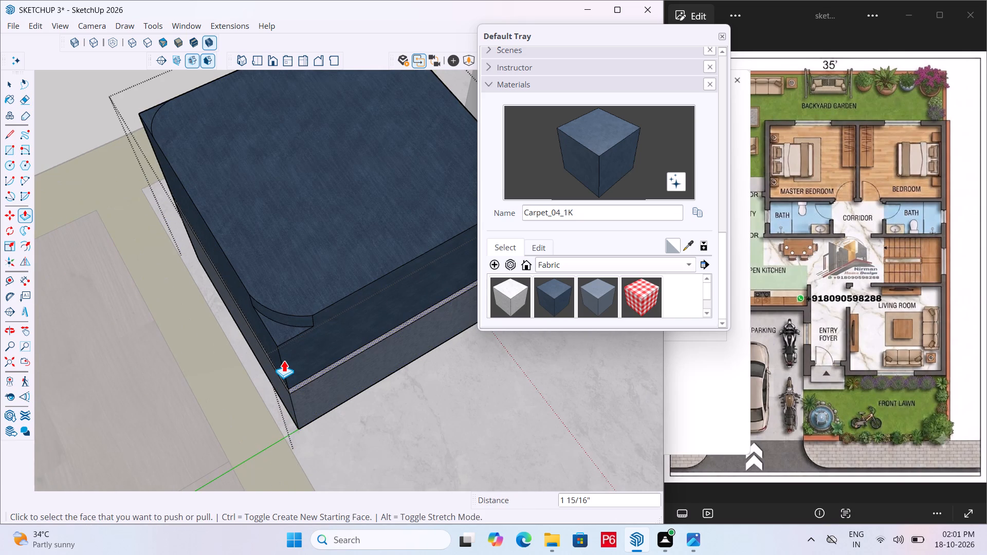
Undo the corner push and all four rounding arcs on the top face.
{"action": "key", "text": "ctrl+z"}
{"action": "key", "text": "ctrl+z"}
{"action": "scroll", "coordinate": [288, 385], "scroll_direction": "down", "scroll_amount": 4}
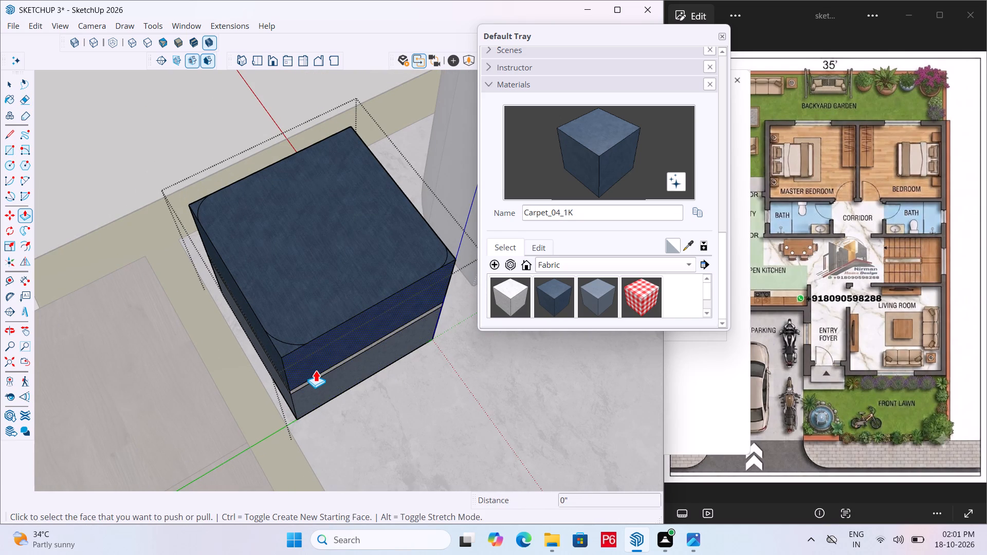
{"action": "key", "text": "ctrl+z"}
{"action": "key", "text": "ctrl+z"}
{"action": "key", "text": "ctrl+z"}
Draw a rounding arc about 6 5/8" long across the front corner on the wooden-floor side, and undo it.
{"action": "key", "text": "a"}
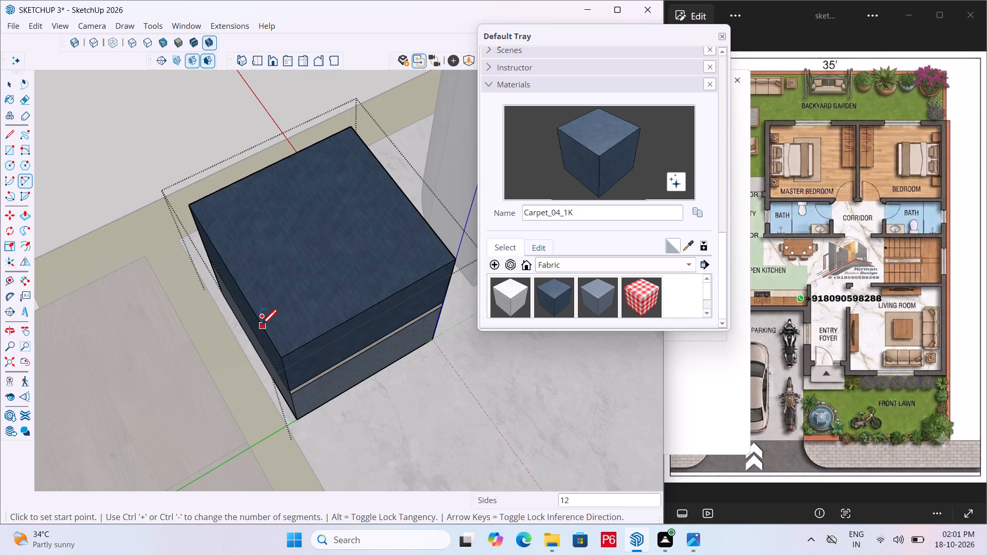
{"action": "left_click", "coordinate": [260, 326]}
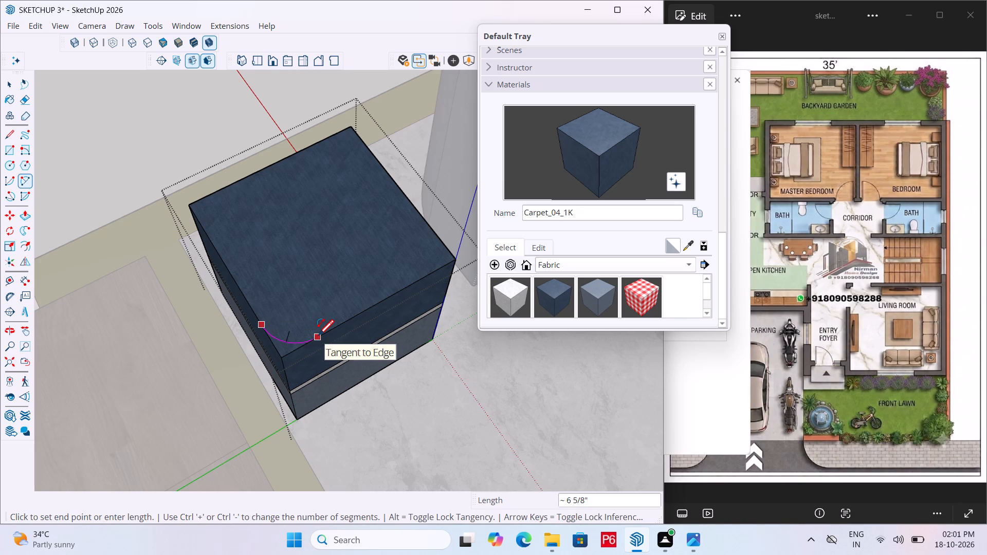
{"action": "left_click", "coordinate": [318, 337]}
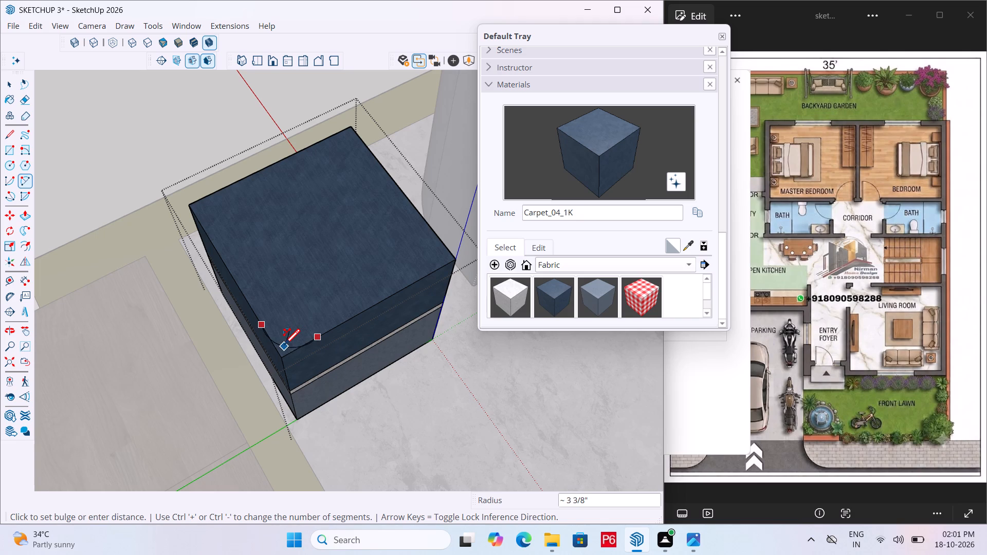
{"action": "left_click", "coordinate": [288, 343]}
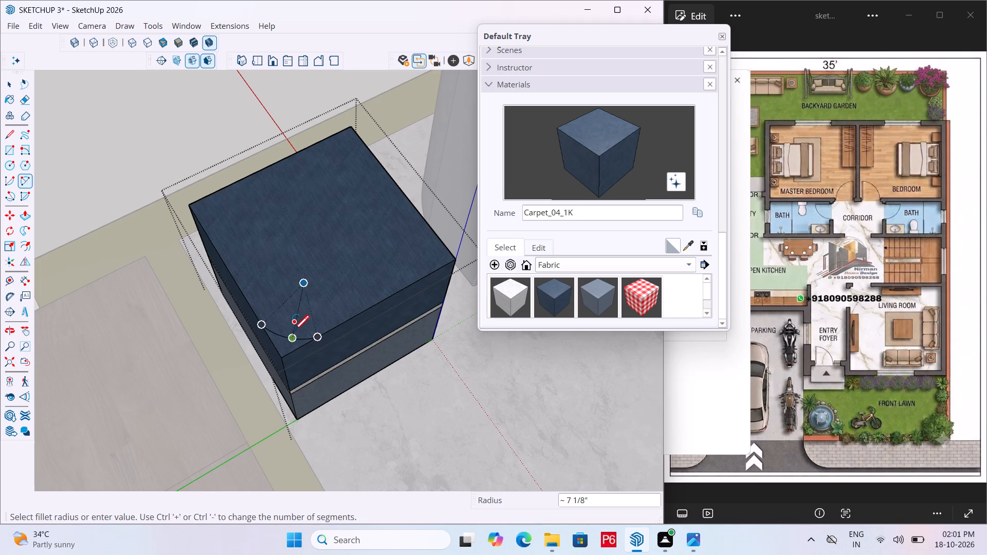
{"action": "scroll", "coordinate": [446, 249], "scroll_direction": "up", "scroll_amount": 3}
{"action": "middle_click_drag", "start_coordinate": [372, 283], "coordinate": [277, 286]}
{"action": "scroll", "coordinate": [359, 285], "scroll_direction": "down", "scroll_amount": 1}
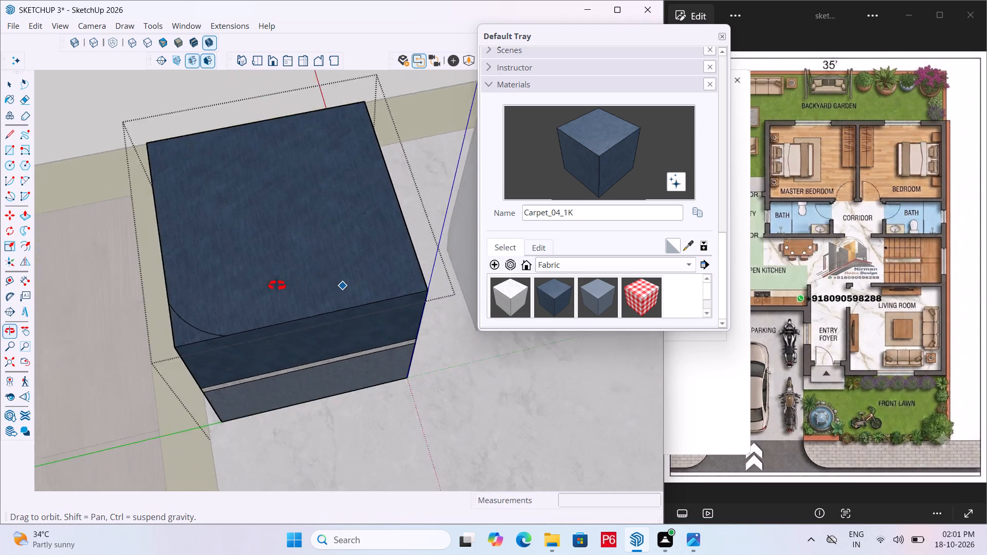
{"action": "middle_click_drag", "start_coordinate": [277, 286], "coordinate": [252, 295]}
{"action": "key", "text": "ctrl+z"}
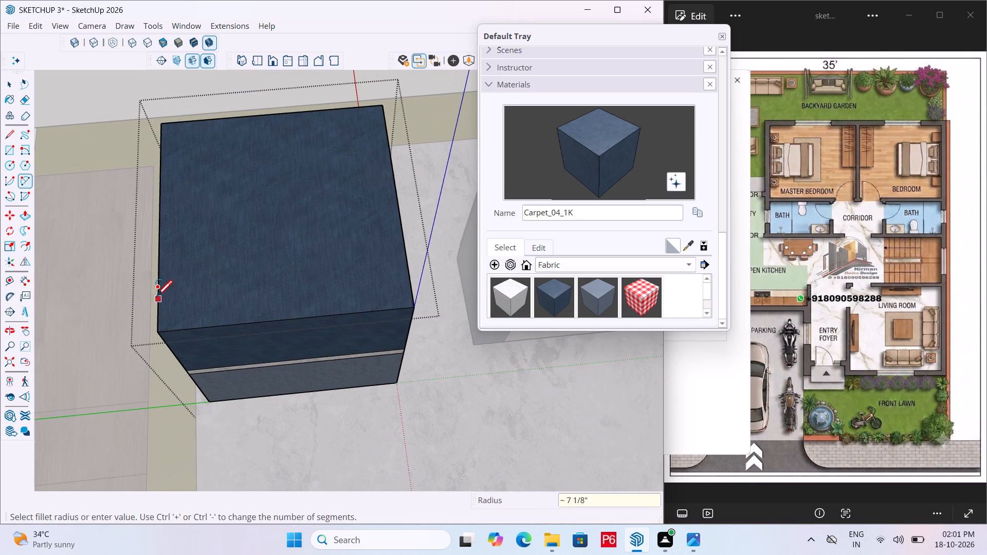
Draw rounding arcs of about 4 1/2" radius across the top face's two front corners.
{"action": "left_click_drag", "start_coordinate": [156, 288], "coordinate": [162, 288]}
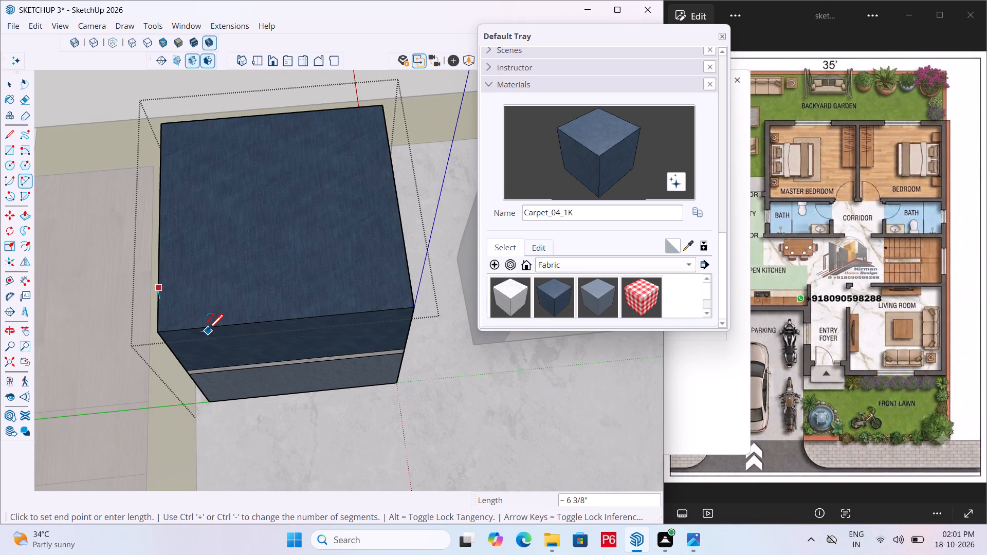
{"action": "left_click", "coordinate": [208, 329]}
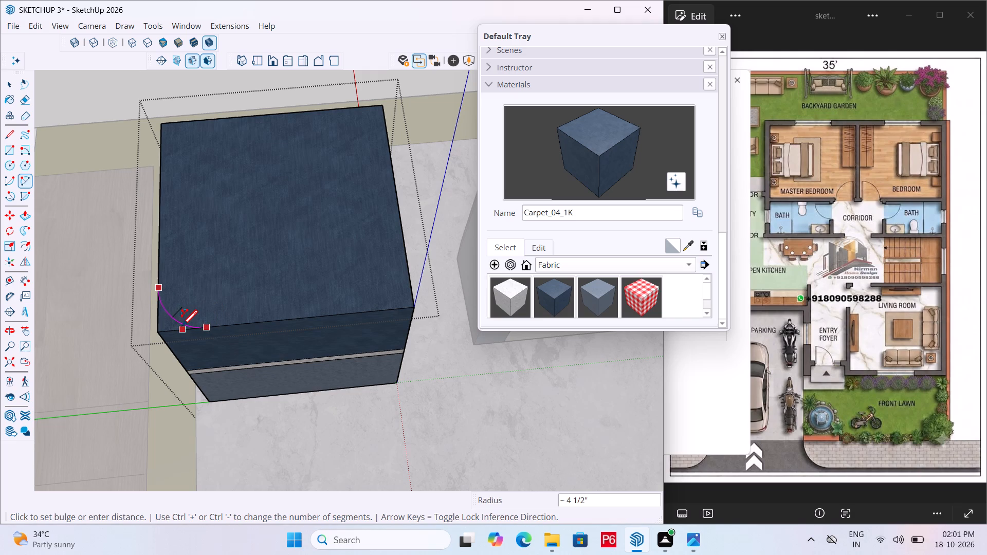
{"action": "left_click", "coordinate": [182, 327]}
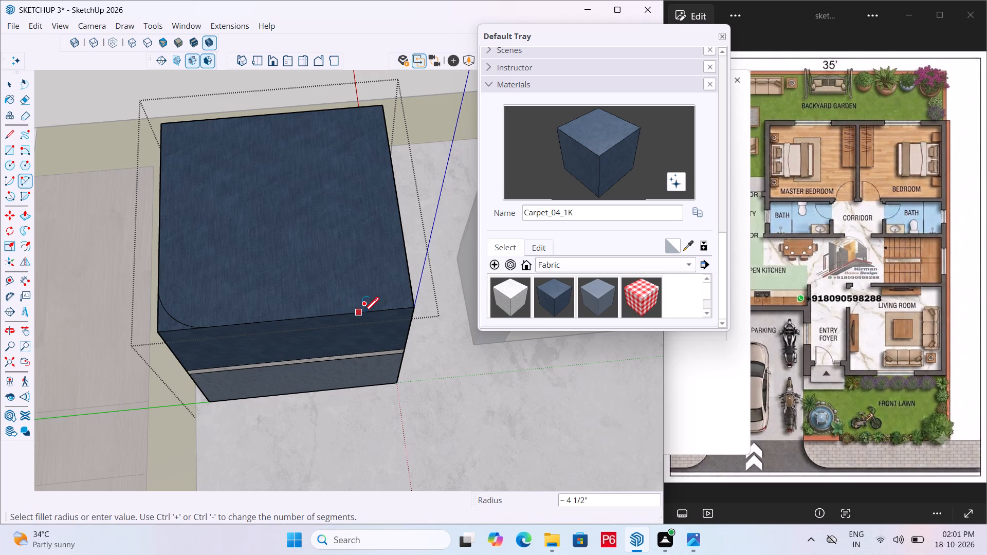
{"action": "left_click_drag", "start_coordinate": [367, 313], "coordinate": [379, 303]}
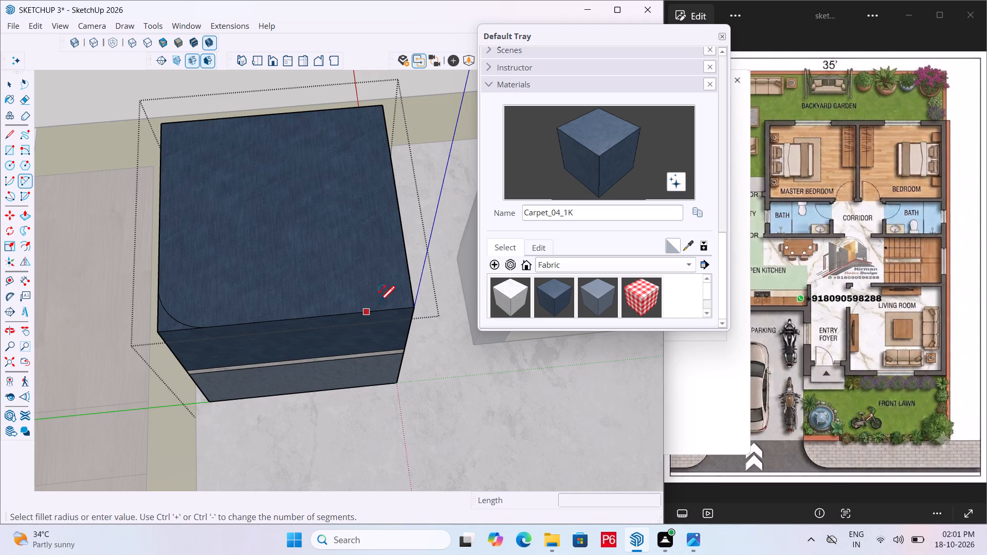
{"action": "left_click_drag", "start_coordinate": [379, 303], "coordinate": [372, 310]}
{"action": "double_click", "coordinate": [406, 263]}
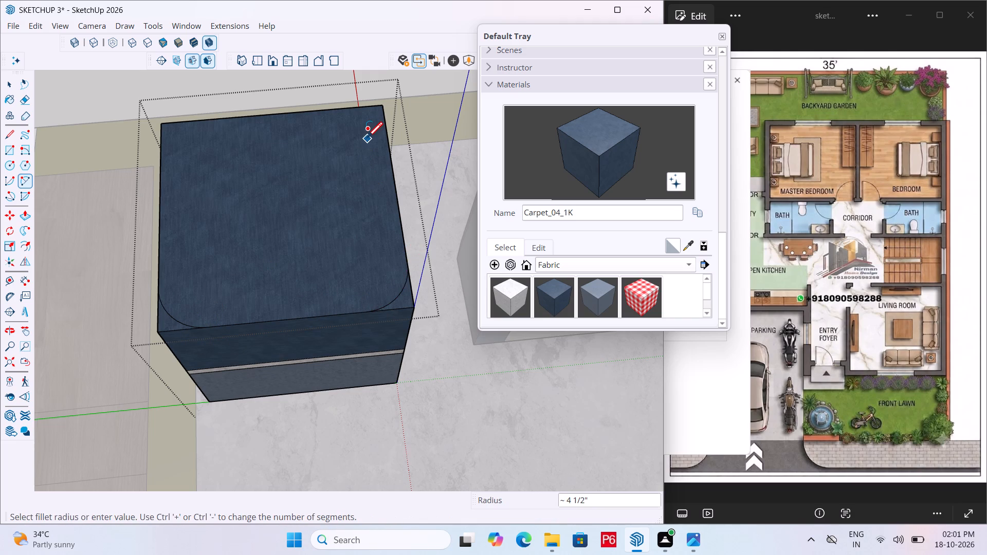
Draw rounding arcs across the two back corners, about 4 3/8" radius nearest the sofa and about 4 3/16" on the wooden-floor side.
{"action": "left_click", "coordinate": [385, 138]}
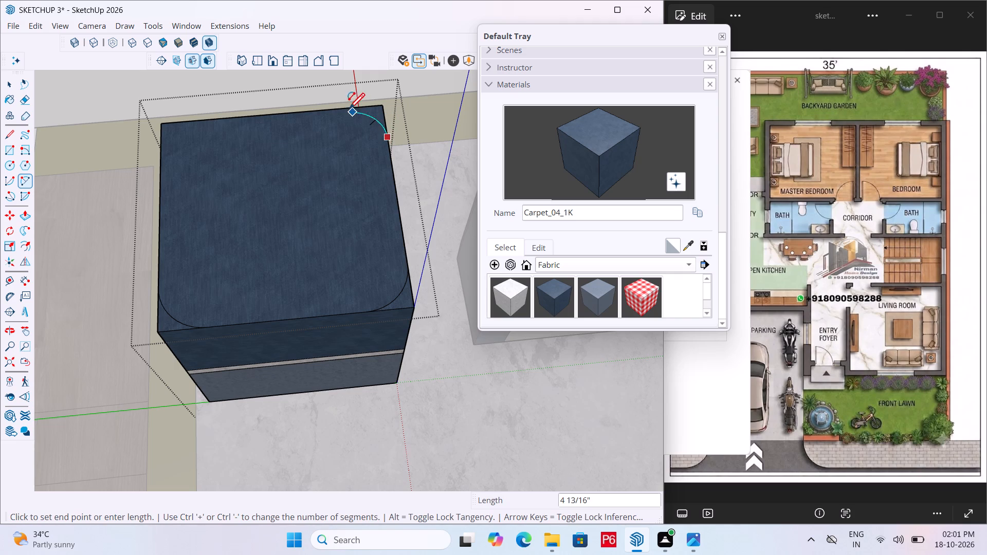
{"action": "double_click", "coordinate": [343, 109]}
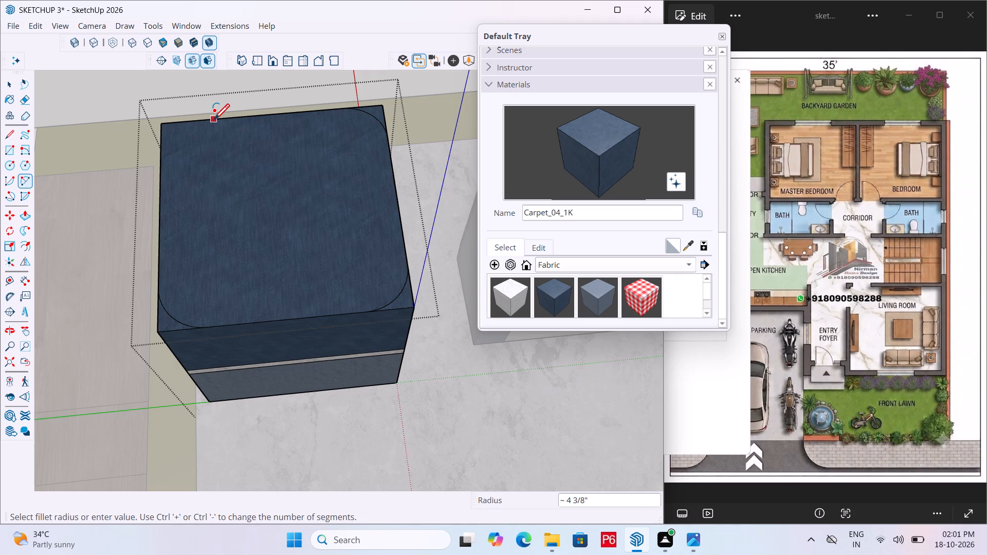
{"action": "left_click", "coordinate": [214, 121]}
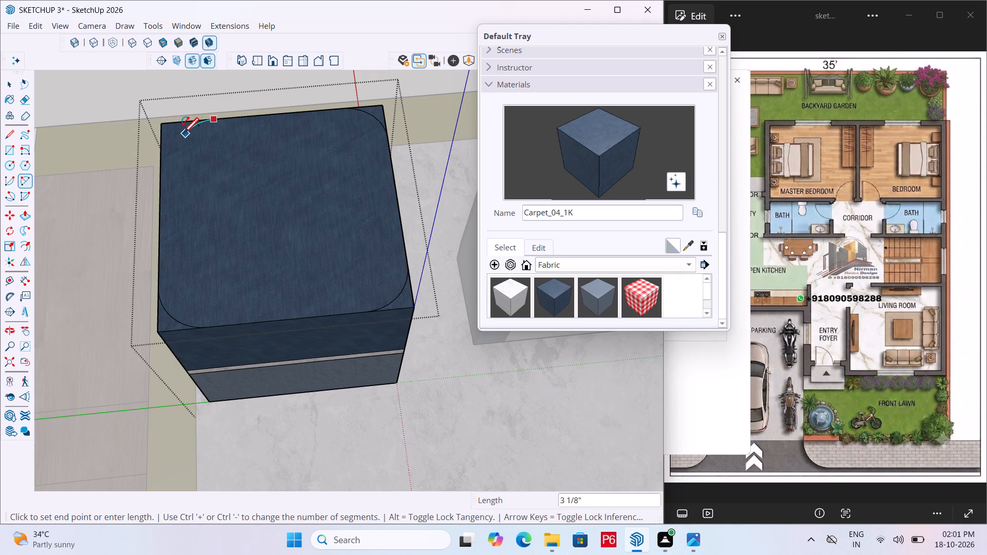
{"action": "key", "text": "Escape"}
{"action": "left_click", "coordinate": [200, 123]}
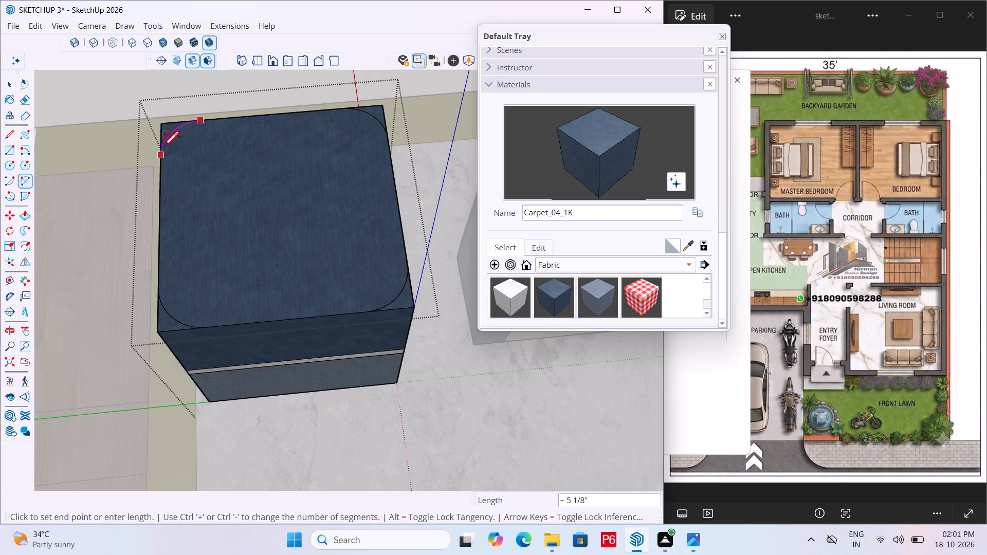
{"action": "double_click", "coordinate": [163, 149]}
{"action": "scroll", "coordinate": [297, 197], "scroll_direction": "down", "scroll_amount": 2}
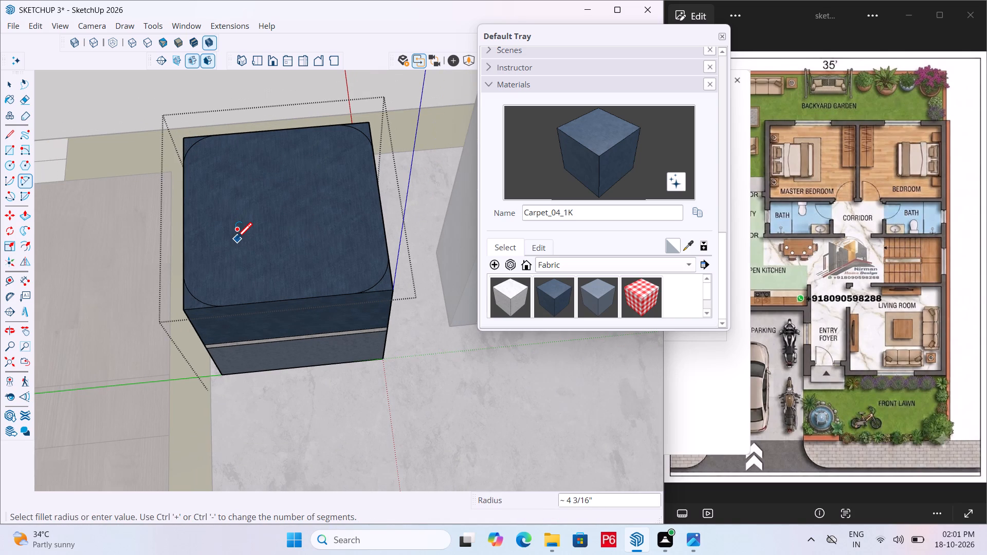
Push the small corner face outside the front arc on the wooden-floor side down 1' to round the upper block.
{"action": "key", "text": "p"}
{"action": "left_click", "coordinate": [188, 301]}
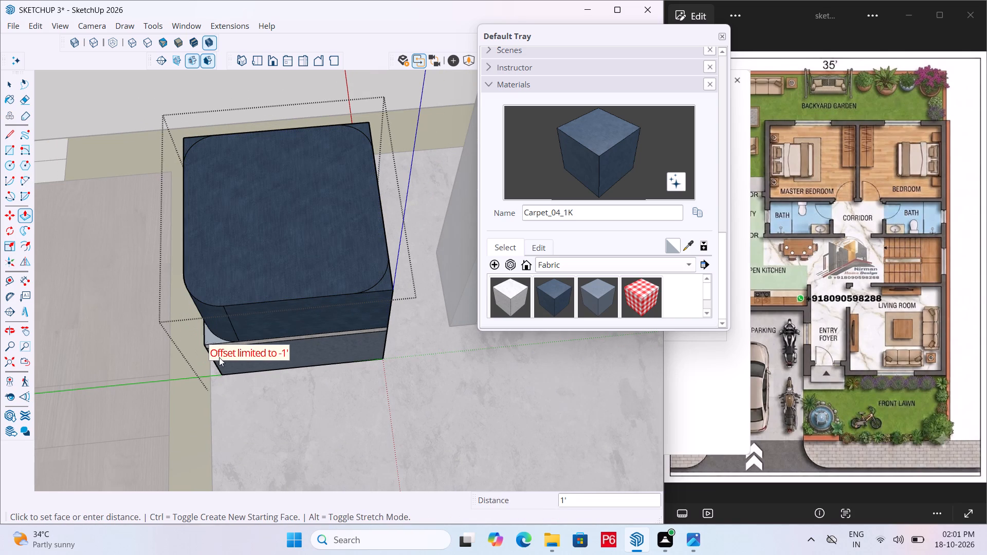
{"action": "left_click", "coordinate": [219, 357]}
{"action": "scroll", "coordinate": [222, 276], "scroll_direction": "up", "scroll_amount": 1}
{"action": "scroll", "coordinate": [232, 224], "scroll_direction": "down", "scroll_amount": 1}
{"action": "left_click", "coordinate": [228, 343]}
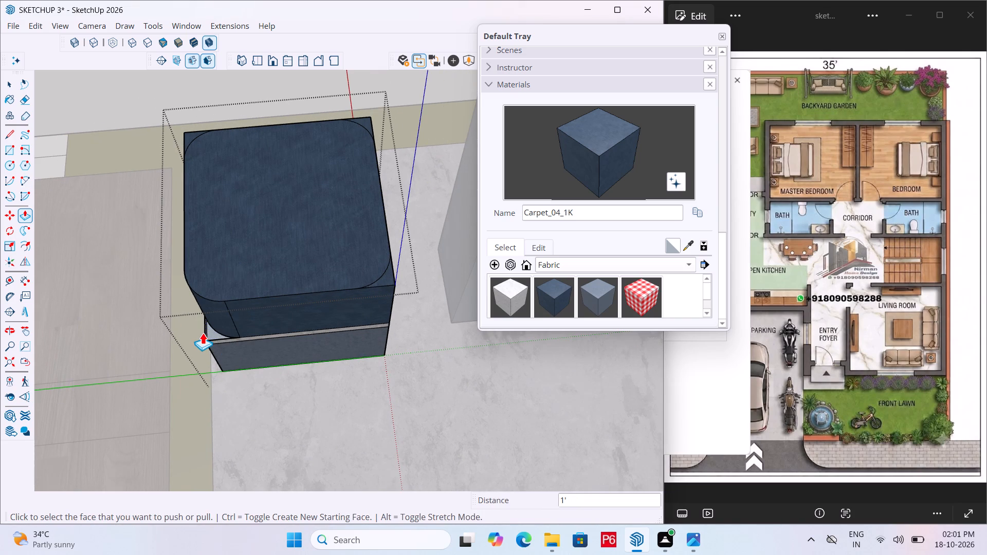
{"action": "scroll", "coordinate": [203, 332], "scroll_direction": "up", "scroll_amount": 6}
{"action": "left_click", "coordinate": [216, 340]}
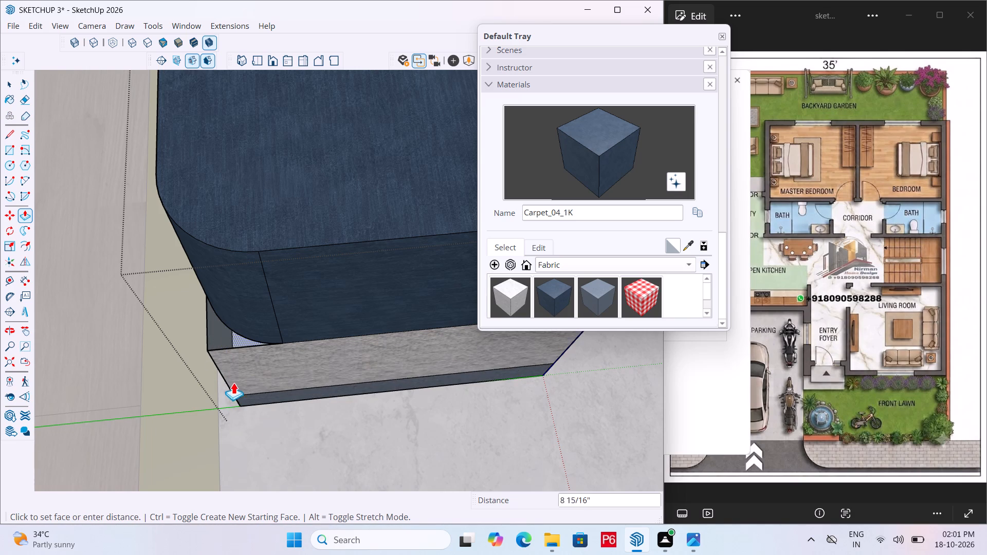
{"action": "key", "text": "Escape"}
Push the small corner face outside the front arc on the sofa side down 1' to round the upper block.
{"action": "middle_click_drag", "start_coordinate": [205, 331], "coordinate": [212, 330]}
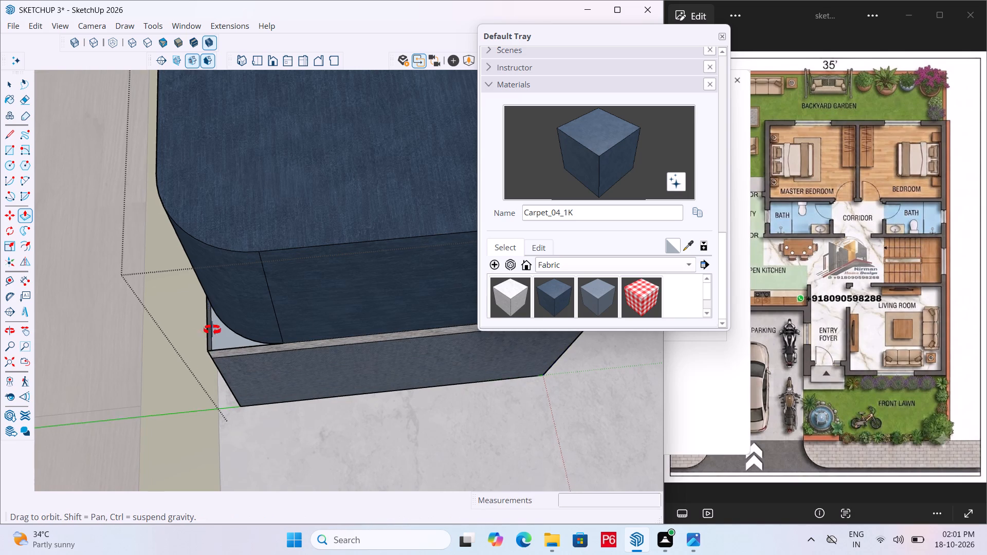
{"action": "middle_click_drag", "start_coordinate": [212, 330], "coordinate": [169, 301]}
{"action": "scroll", "coordinate": [134, 321], "scroll_direction": "down", "scroll_amount": 5}
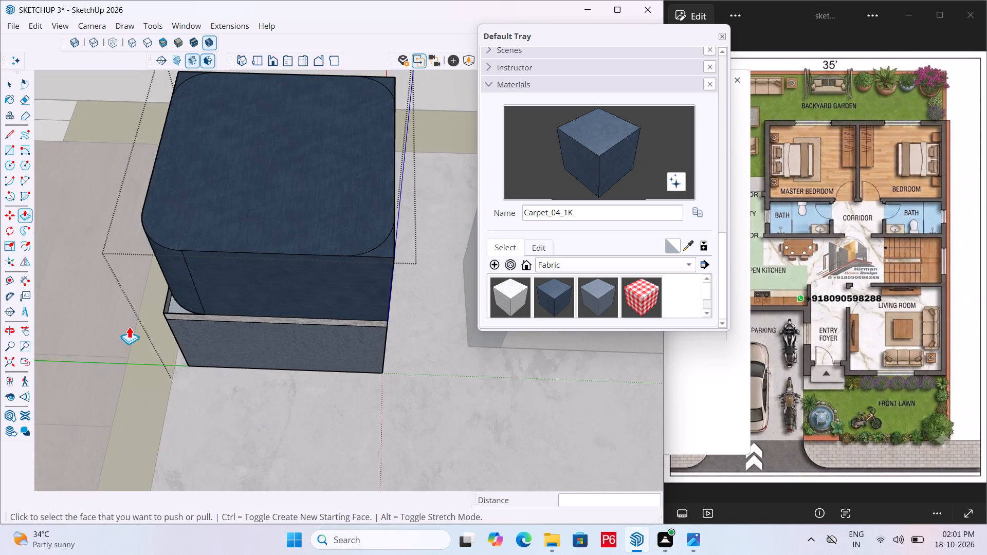
{"action": "left_click", "coordinate": [385, 252]}
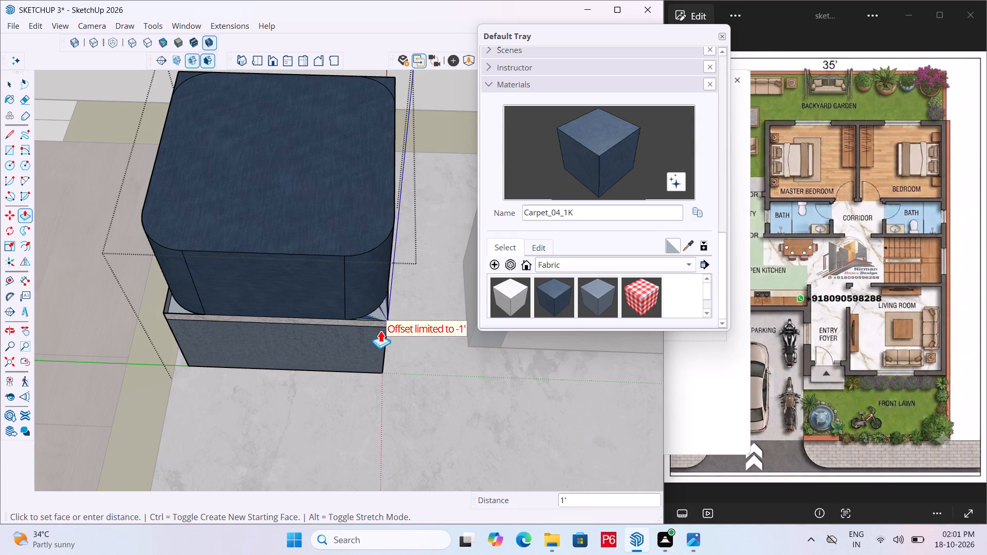
{"action": "left_click", "coordinate": [380, 330]}
Push the small corner face outside the back arc nearest the sofa down to the base to round the upper block.
{"action": "scroll", "coordinate": [250, 280], "scroll_direction": "down", "scroll_amount": 6}
{"action": "middle_click_drag", "start_coordinate": [318, 195], "coordinate": [0, 247]}
{"action": "middle_click_drag", "start_coordinate": [580, 270], "coordinate": [360, 229]}
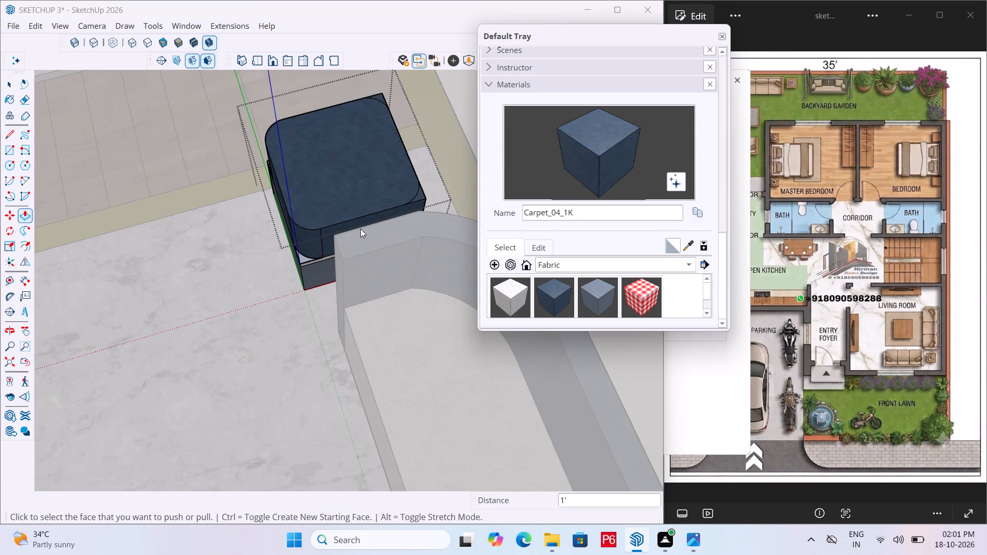
{"action": "middle_click_drag", "start_coordinate": [360, 229], "coordinate": [340, 226]}
{"action": "middle_click_drag", "start_coordinate": [450, 268], "coordinate": [14, 165]}
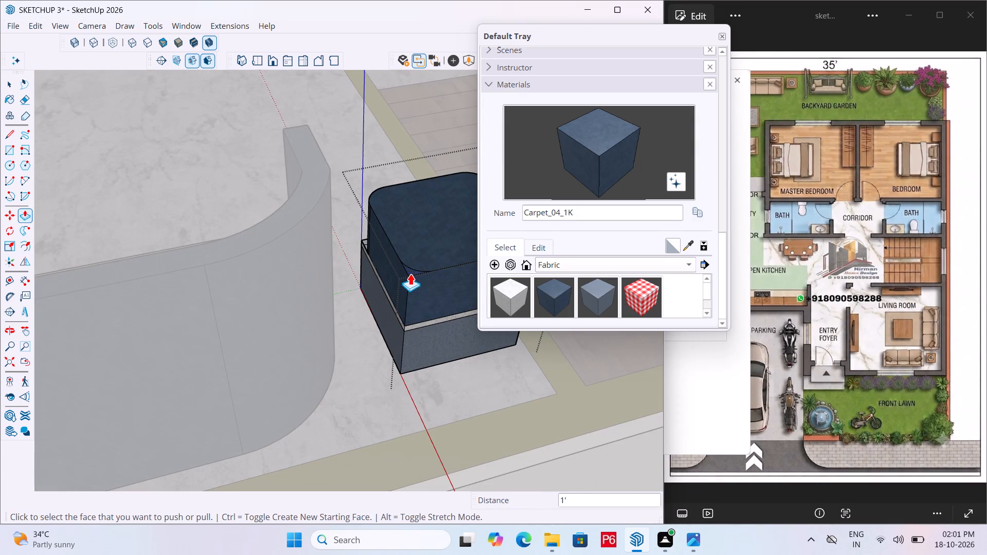
{"action": "left_click", "coordinate": [410, 272]}
{"action": "left_click", "coordinate": [407, 357]}
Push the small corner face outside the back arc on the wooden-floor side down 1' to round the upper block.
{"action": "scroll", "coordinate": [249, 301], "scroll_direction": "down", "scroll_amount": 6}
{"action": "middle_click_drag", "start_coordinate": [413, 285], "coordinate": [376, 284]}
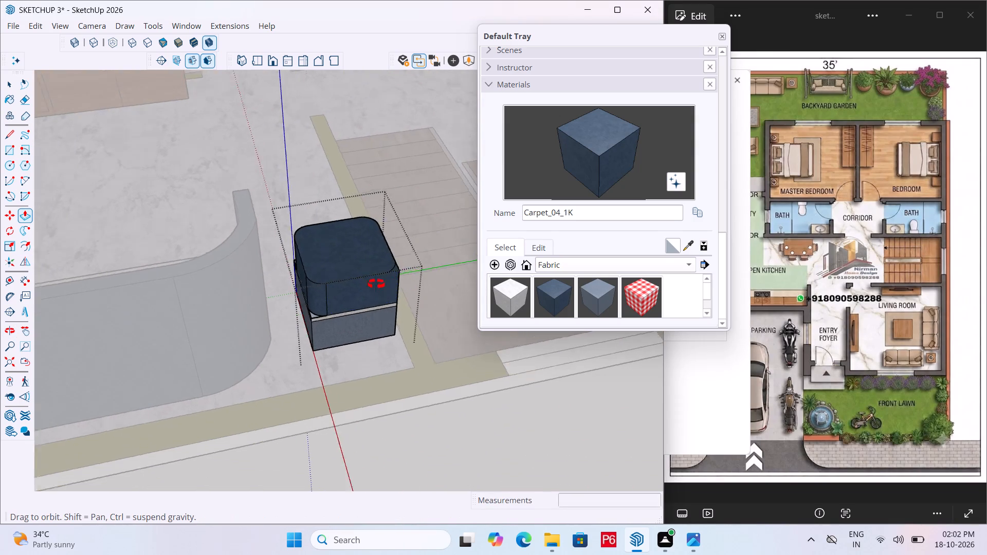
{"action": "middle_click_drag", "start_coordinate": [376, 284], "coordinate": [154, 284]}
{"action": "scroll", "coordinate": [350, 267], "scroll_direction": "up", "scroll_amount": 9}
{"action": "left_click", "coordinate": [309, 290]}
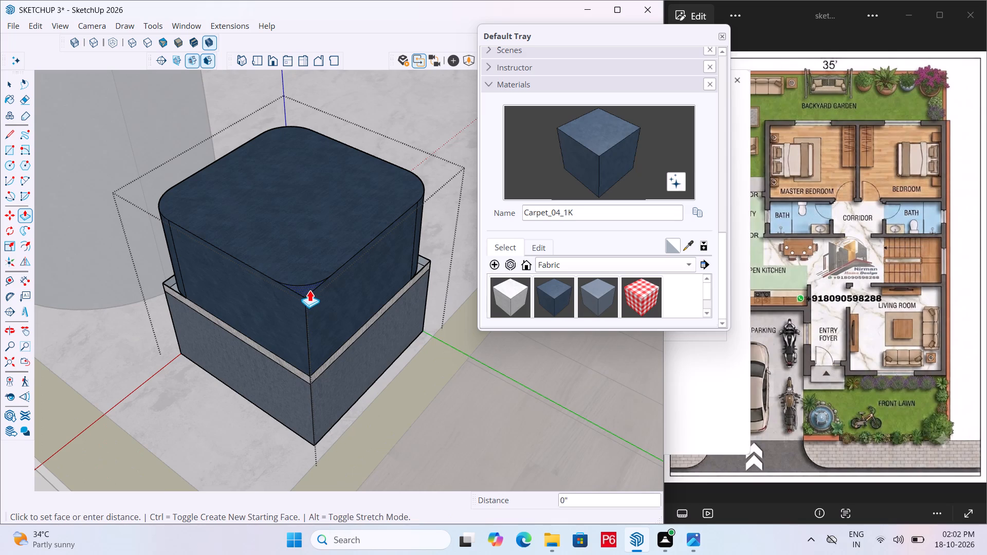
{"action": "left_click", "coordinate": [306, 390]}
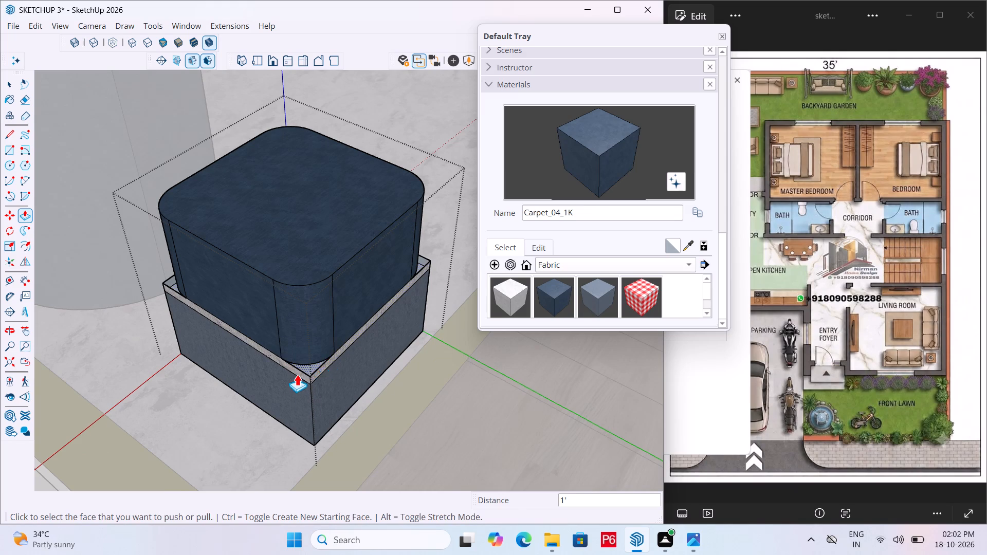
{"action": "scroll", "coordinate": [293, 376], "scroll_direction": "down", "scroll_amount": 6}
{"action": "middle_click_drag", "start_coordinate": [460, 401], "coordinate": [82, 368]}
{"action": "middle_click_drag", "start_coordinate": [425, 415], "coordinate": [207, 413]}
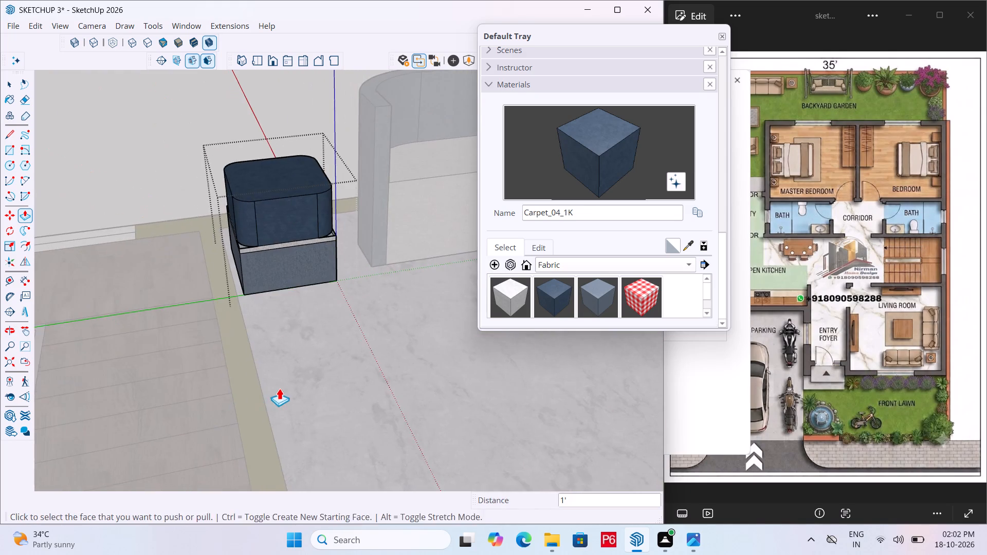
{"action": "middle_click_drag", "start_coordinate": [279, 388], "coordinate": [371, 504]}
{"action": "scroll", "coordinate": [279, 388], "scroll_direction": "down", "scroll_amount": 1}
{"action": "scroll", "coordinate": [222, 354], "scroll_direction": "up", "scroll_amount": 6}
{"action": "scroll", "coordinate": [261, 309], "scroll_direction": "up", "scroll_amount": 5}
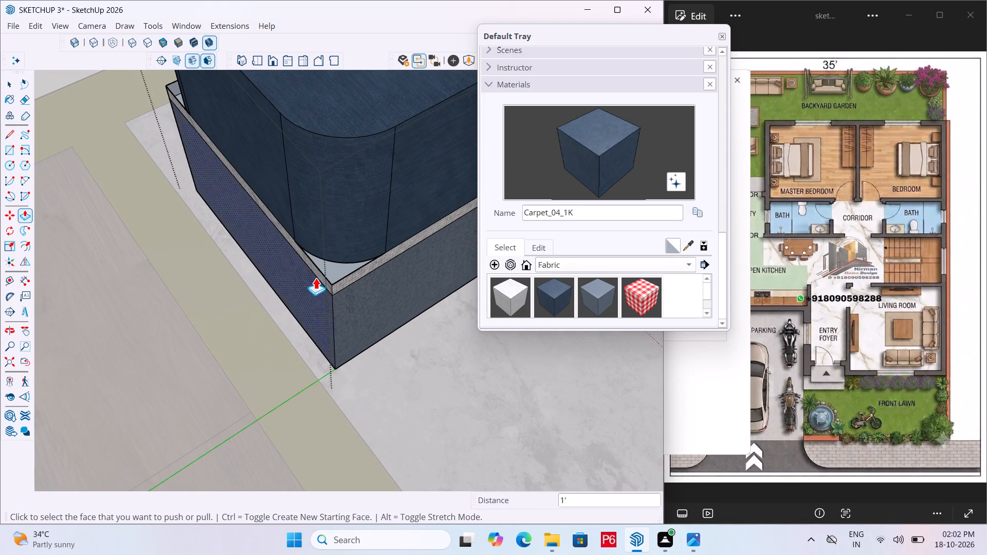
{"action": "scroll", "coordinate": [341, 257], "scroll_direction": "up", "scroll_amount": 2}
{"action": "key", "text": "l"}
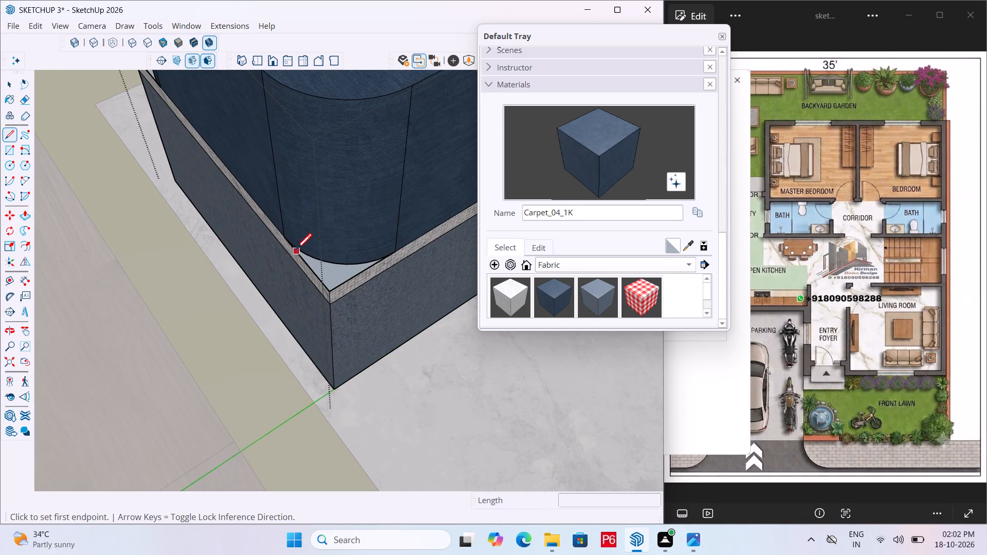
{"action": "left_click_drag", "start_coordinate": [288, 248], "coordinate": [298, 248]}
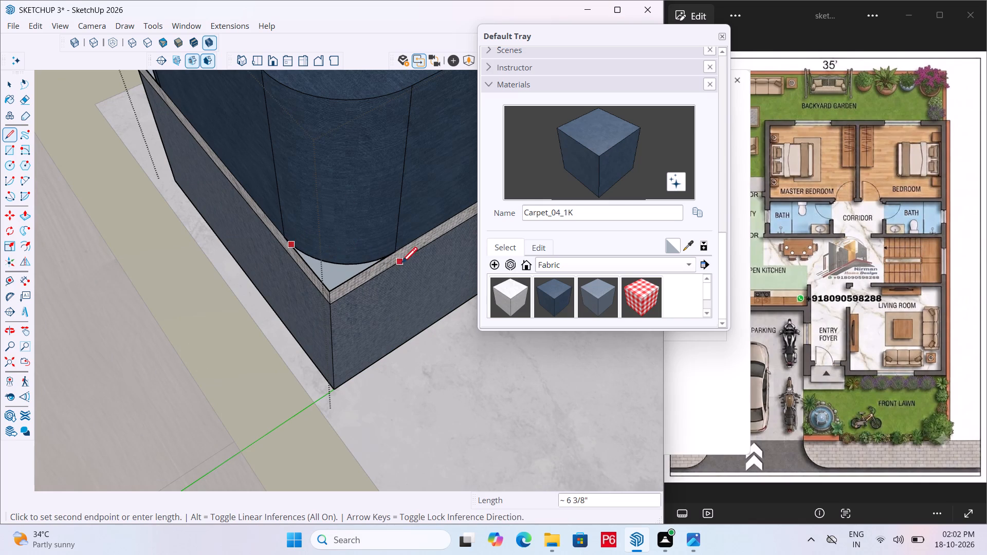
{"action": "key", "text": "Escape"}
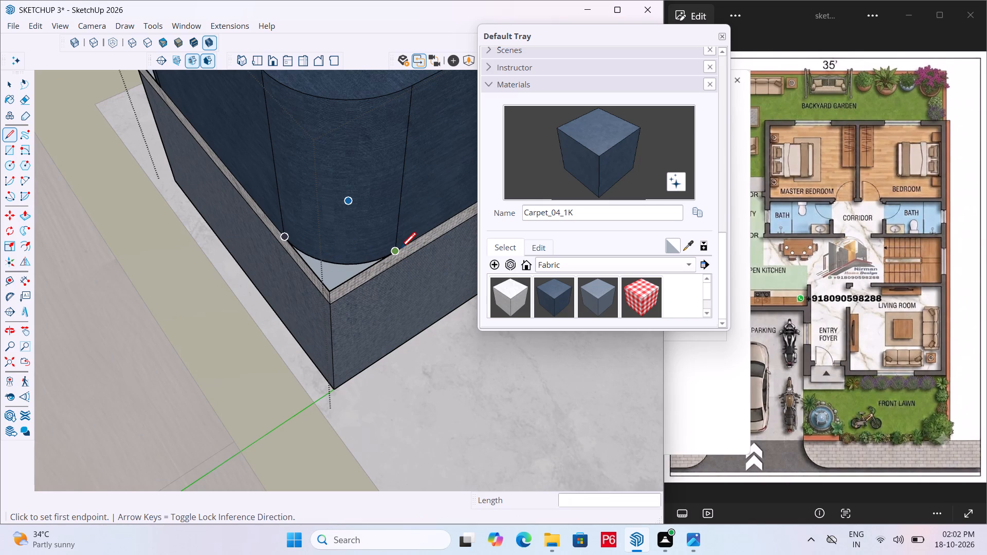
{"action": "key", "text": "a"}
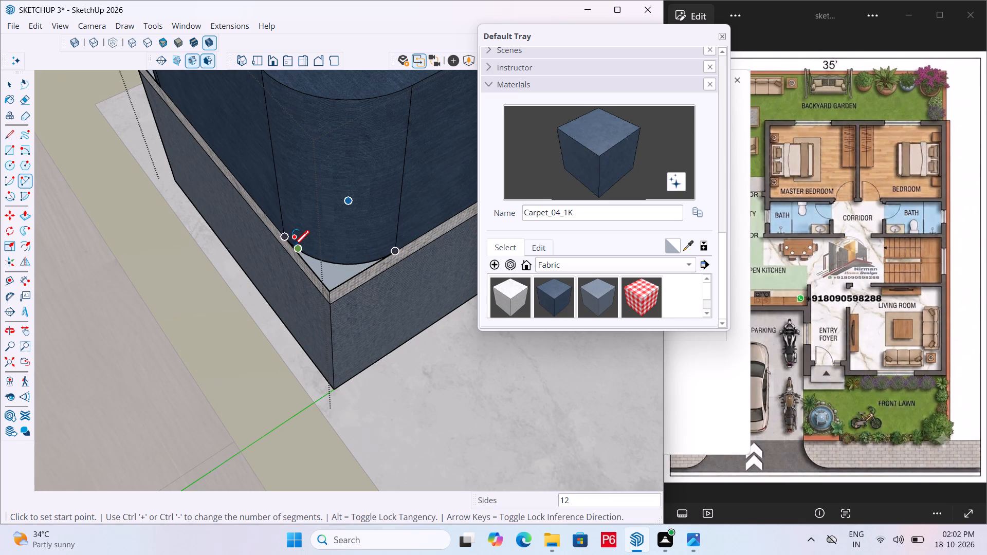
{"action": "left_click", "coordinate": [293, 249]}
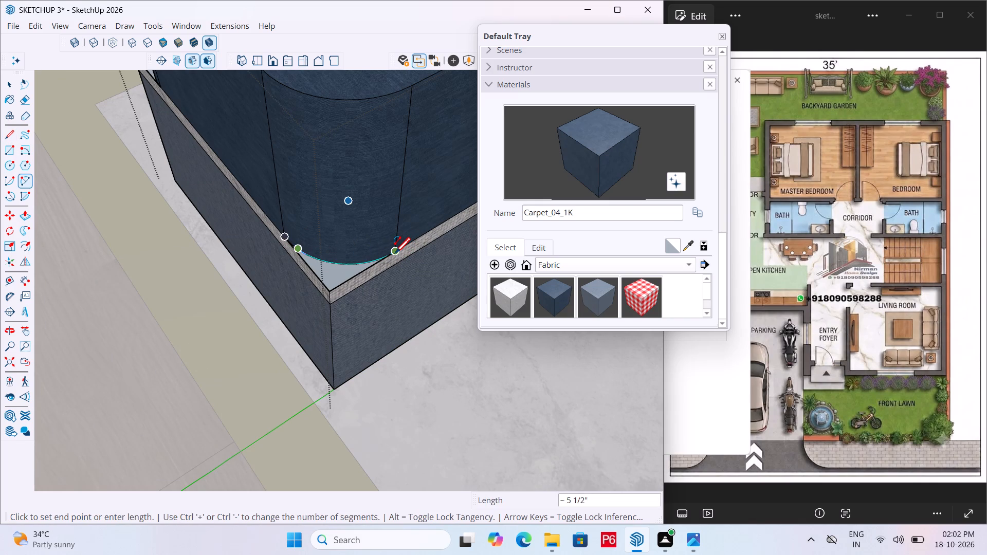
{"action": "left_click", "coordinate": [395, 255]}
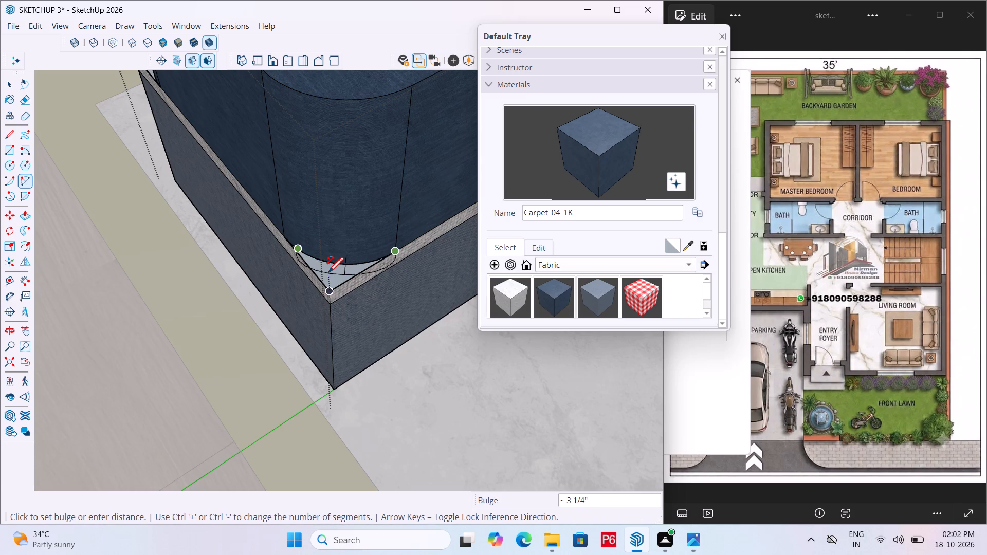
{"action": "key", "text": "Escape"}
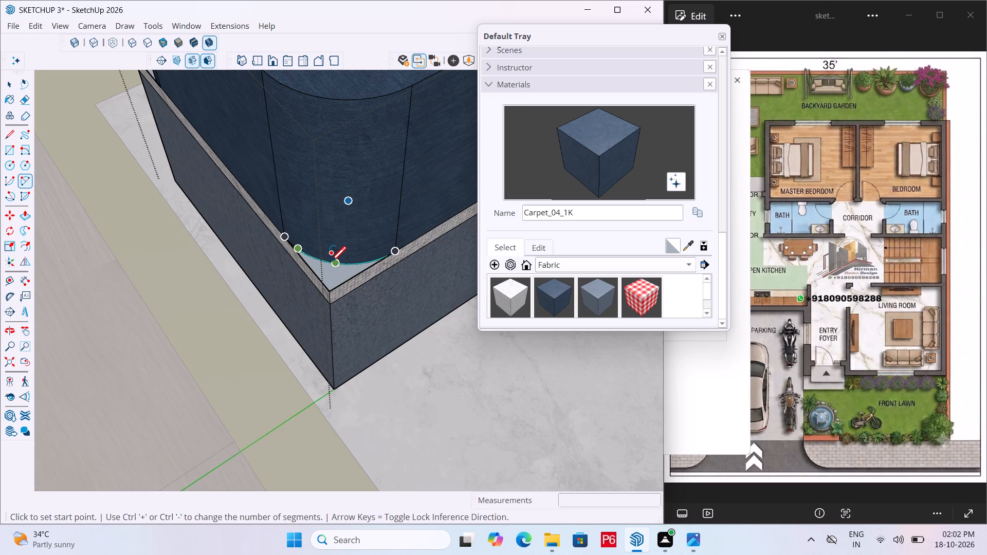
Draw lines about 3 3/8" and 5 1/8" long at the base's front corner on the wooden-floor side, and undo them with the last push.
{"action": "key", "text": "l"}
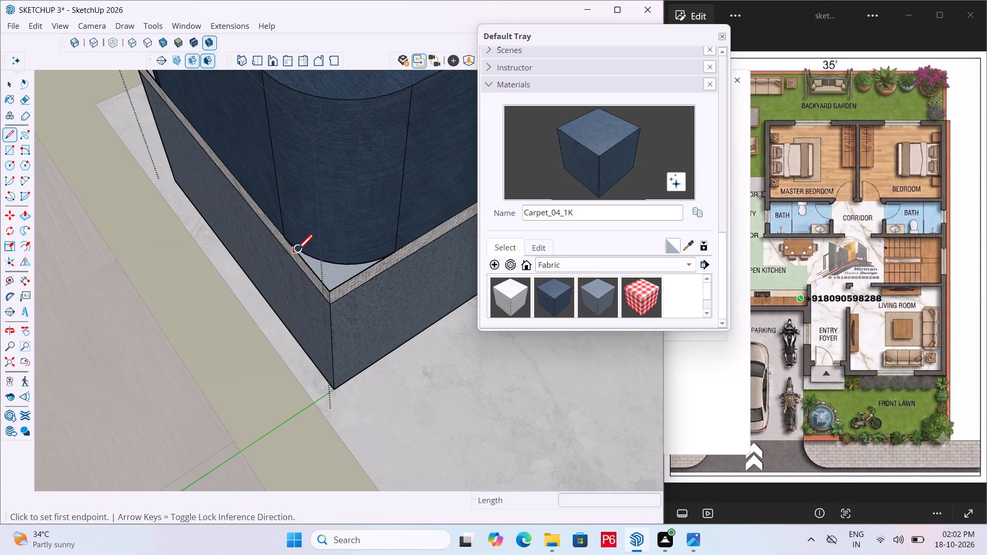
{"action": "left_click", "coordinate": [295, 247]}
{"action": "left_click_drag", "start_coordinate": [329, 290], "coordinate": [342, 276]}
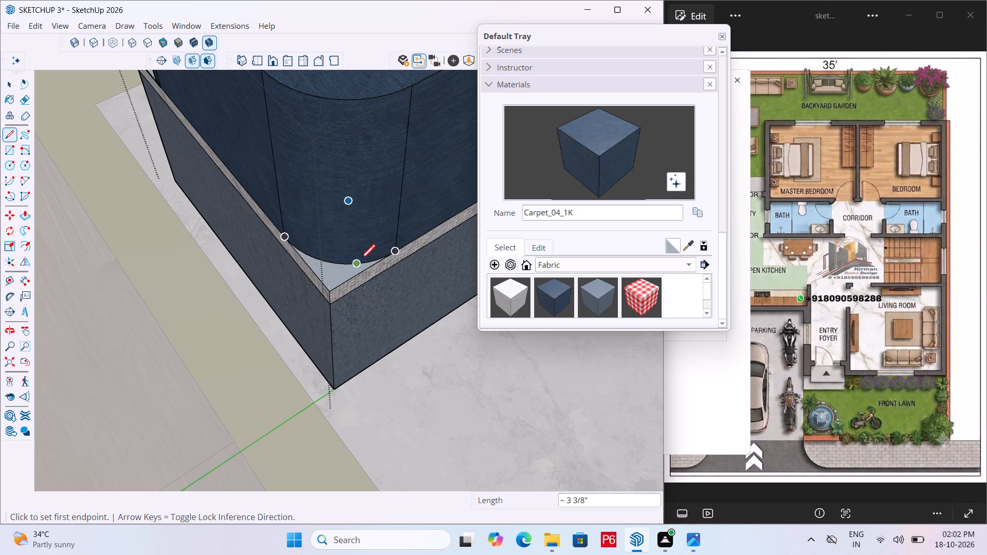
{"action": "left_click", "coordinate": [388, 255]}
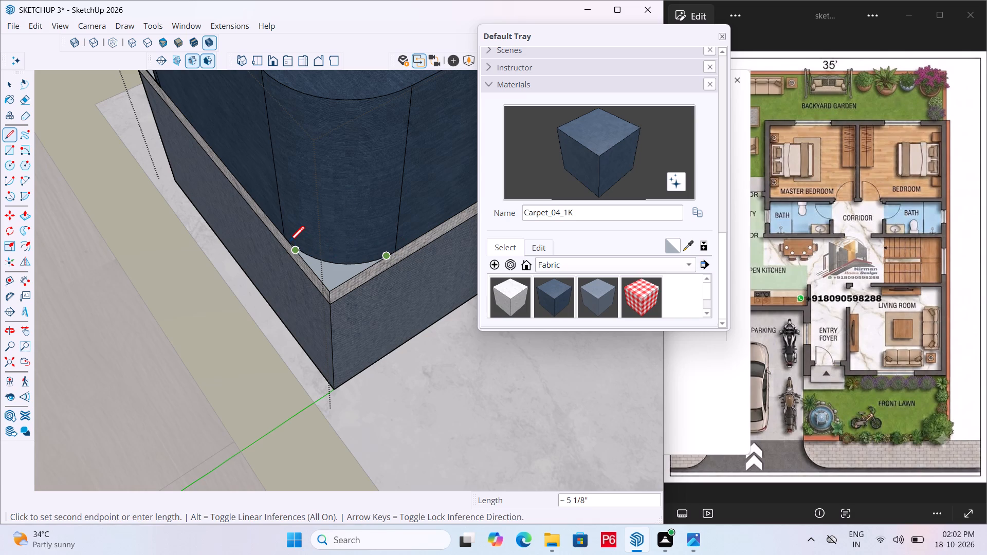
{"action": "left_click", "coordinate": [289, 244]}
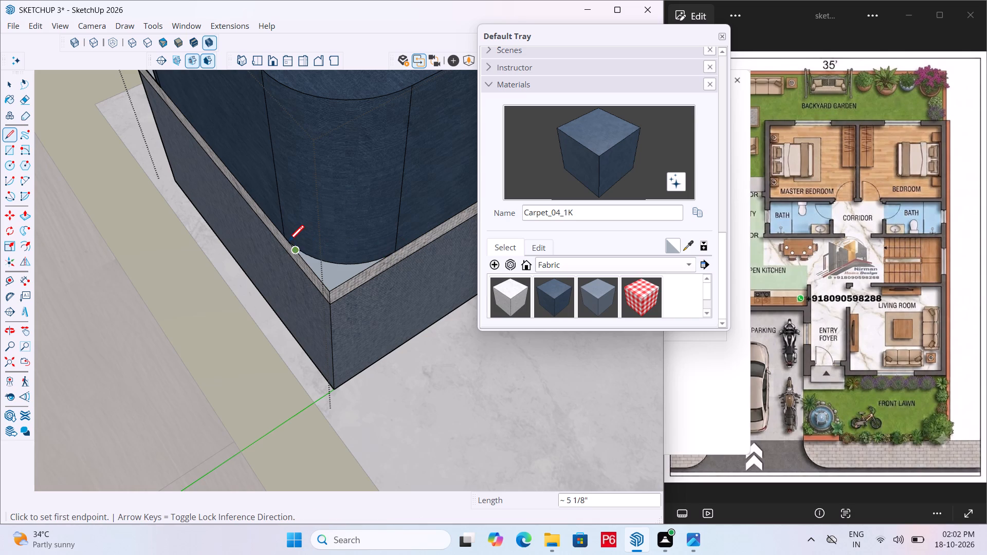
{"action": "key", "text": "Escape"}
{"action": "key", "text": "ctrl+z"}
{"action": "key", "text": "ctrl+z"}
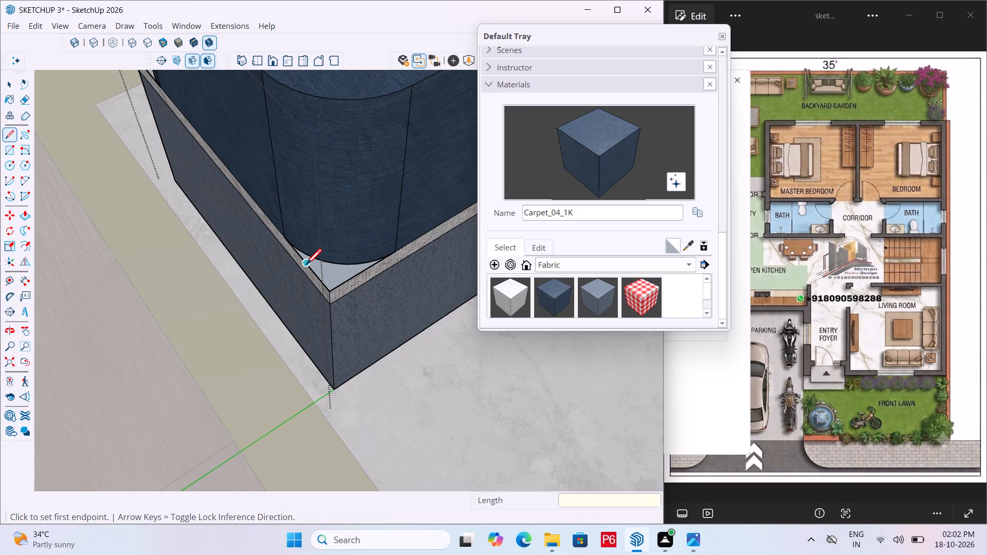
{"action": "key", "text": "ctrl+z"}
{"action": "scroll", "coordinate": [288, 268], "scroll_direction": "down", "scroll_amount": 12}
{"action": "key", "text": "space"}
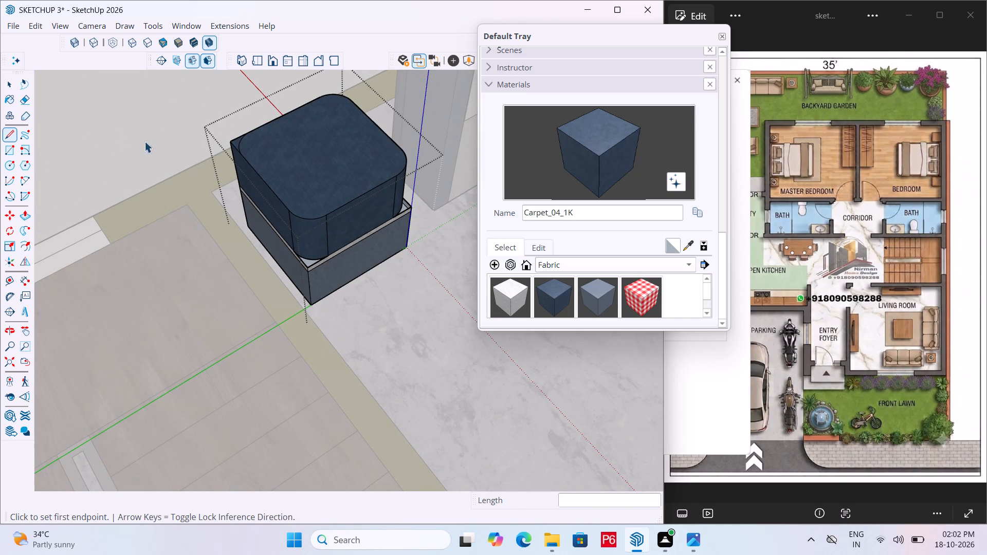
Push the corner face outside the back arc on the wooden-floor side down to the base again, and close the box group.
{"action": "middle_click_drag", "start_coordinate": [218, 153], "coordinate": [606, 195]}
{"action": "middle_click_drag", "start_coordinate": [212, 298], "coordinate": [342, 256]}
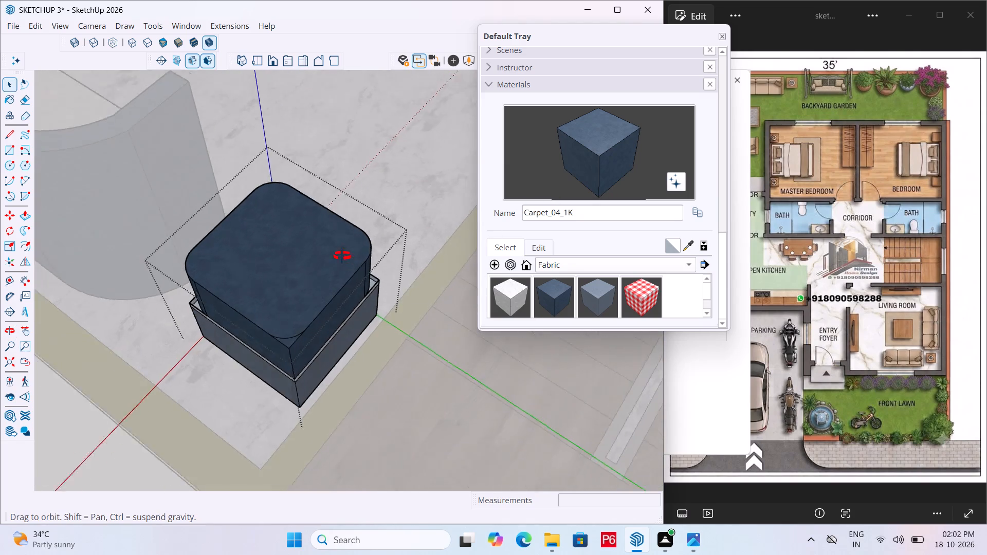
{"action": "middle_click_drag", "start_coordinate": [342, 256], "coordinate": [353, 240]}
{"action": "scroll", "coordinate": [353, 240], "scroll_direction": "up", "scroll_amount": 1}
{"action": "scroll", "coordinate": [270, 333], "scroll_direction": "up", "scroll_amount": 5}
{"action": "key", "text": "p"}
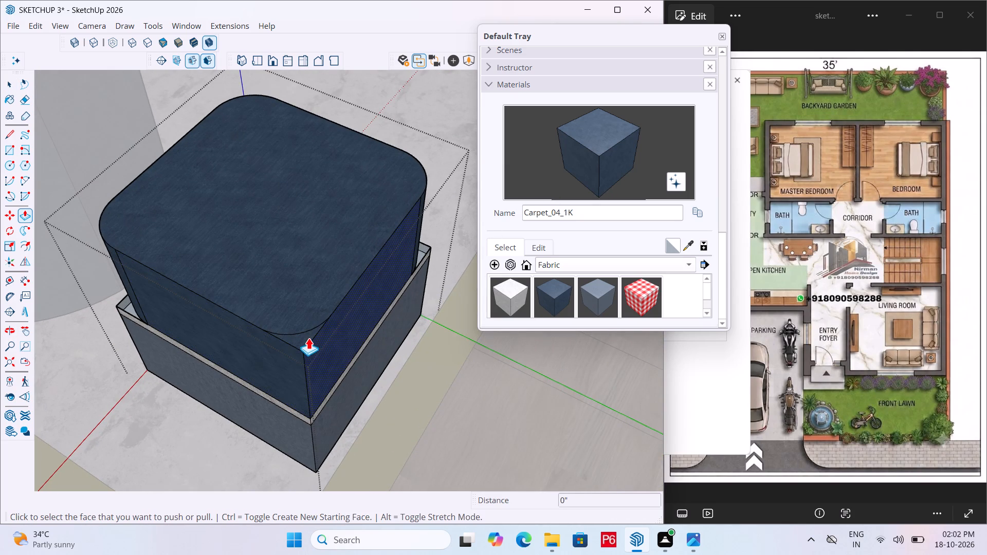
{"action": "left_click", "coordinate": [308, 338]}
{"action": "left_click", "coordinate": [302, 435]}
{"action": "scroll", "coordinate": [305, 287], "scroll_direction": "down", "scroll_amount": 8}
{"action": "middle_click_drag", "start_coordinate": [342, 295], "coordinate": [340, 297]}
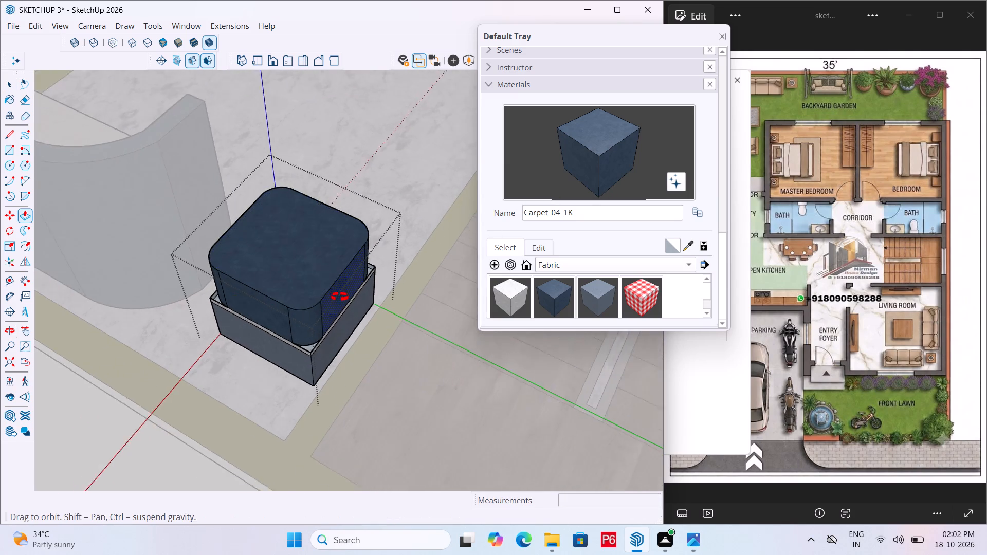
{"action": "scroll", "coordinate": [340, 297], "scroll_direction": "down", "scroll_amount": 1}
{"action": "middle_click_drag", "start_coordinate": [340, 297], "coordinate": [0, 292]}
{"action": "key", "text": "space"}
{"action": "double_click", "coordinate": [111, 219]}
Examine the rounded box, sofa and TV unit in the living room from several sides against the overall floor plan.
{"action": "scroll", "coordinate": [278, 227], "scroll_direction": "down", "scroll_amount": 5}
{"action": "middle_click_drag", "start_coordinate": [341, 272], "coordinate": [175, 260]}
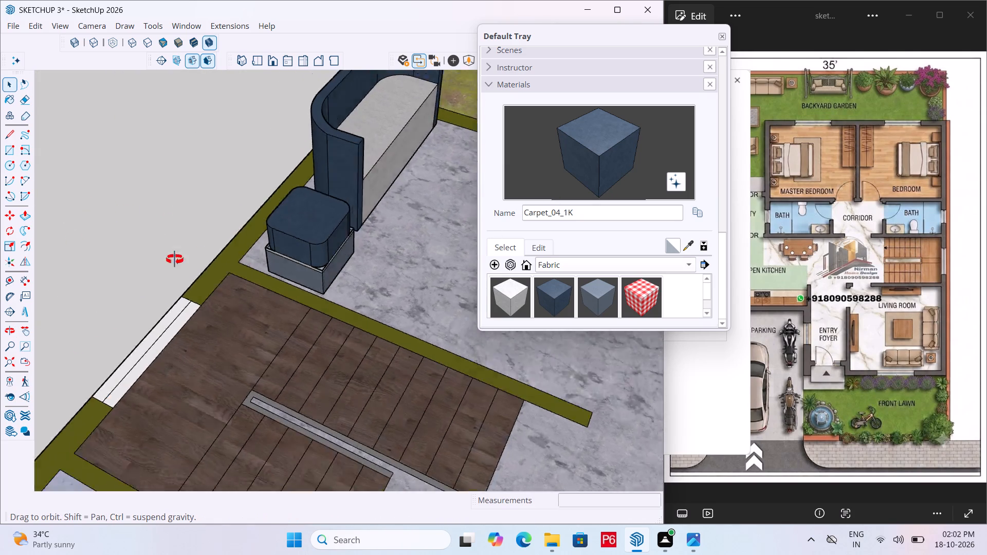
{"action": "middle_click_drag", "start_coordinate": [175, 260], "coordinate": [154, 224]}
{"action": "scroll", "coordinate": [160, 224], "scroll_direction": "down", "scroll_amount": 3}
{"action": "middle_click_drag", "start_coordinate": [331, 262], "coordinate": [288, 262]}
{"action": "scroll", "coordinate": [331, 262], "scroll_direction": "down", "scroll_amount": 1}
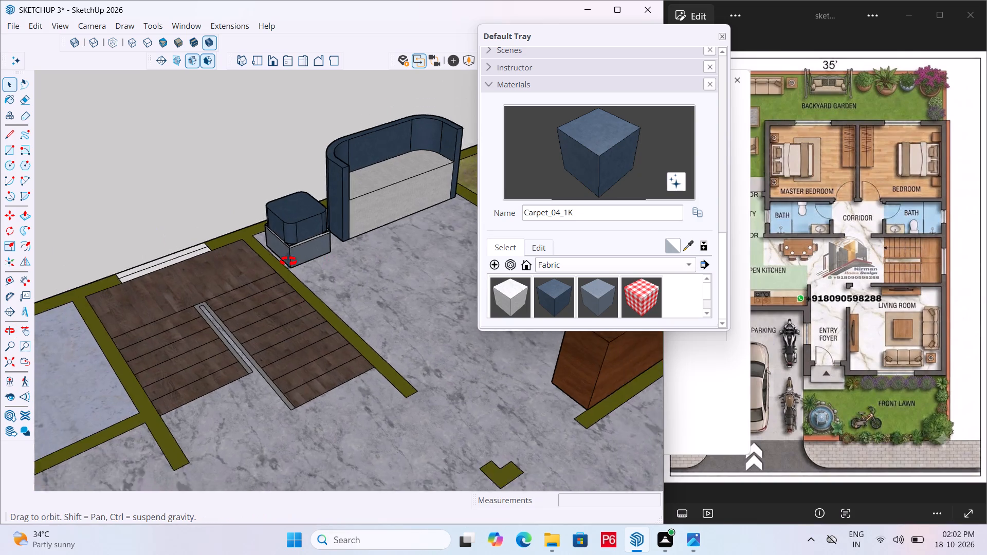
{"action": "middle_click_drag", "start_coordinate": [288, 262], "coordinate": [481, 256]}
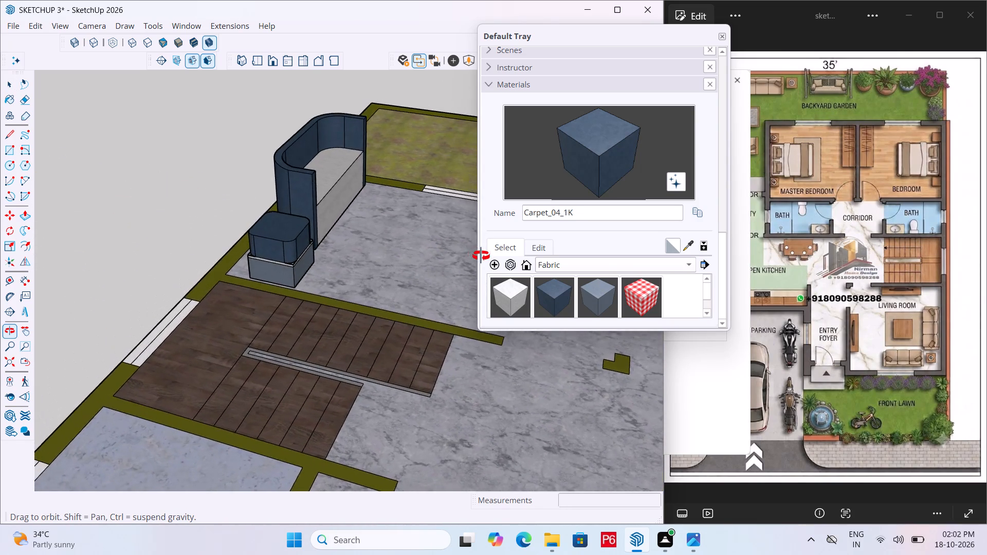
{"action": "middle_click_drag", "start_coordinate": [481, 256], "coordinate": [128, 297]}
{"action": "scroll", "coordinate": [283, 225], "scroll_direction": "down", "scroll_amount": 5}
{"action": "middle_click_drag", "start_coordinate": [226, 266], "coordinate": [396, 277]}
{"action": "middle_click_drag", "start_coordinate": [84, 309], "coordinate": [392, 293]}
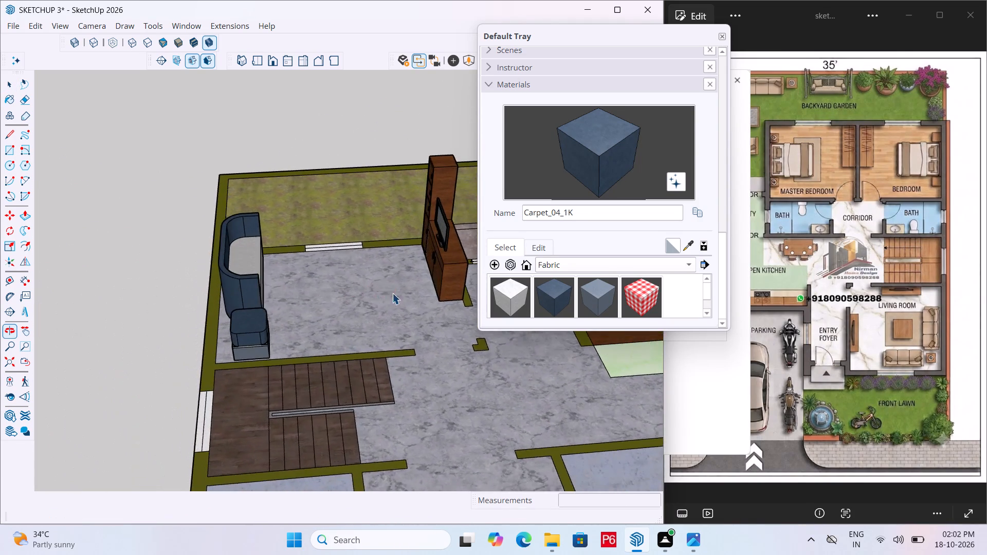
{"action": "scroll", "coordinate": [377, 234], "scroll_direction": "up", "scroll_amount": 4}
{"action": "middle_click_drag", "start_coordinate": [204, 276], "coordinate": [83, 270]}
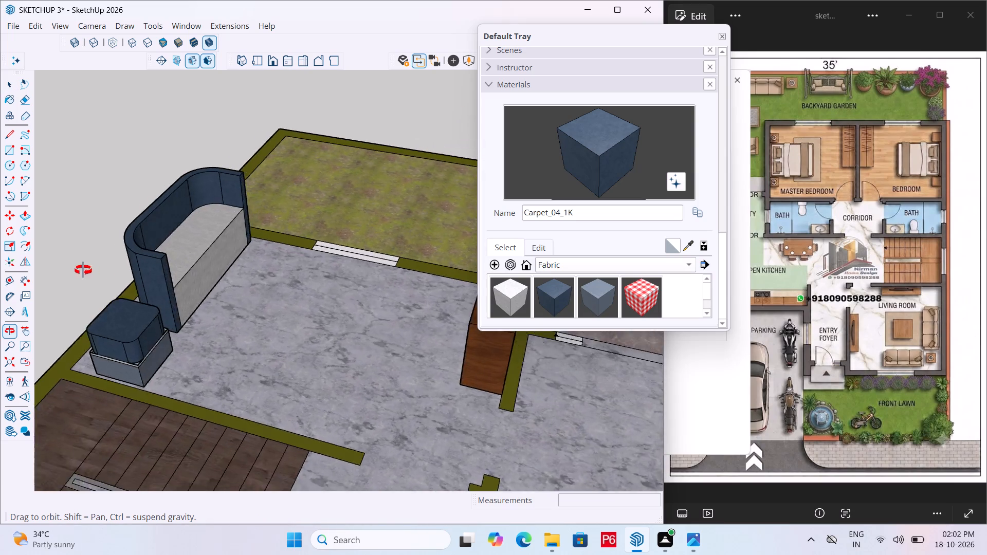
{"action": "middle_click_drag", "start_coordinate": [83, 270], "coordinate": [0, 287]}
{"action": "middle_click_drag", "start_coordinate": [524, 392], "coordinate": [248, 392]}
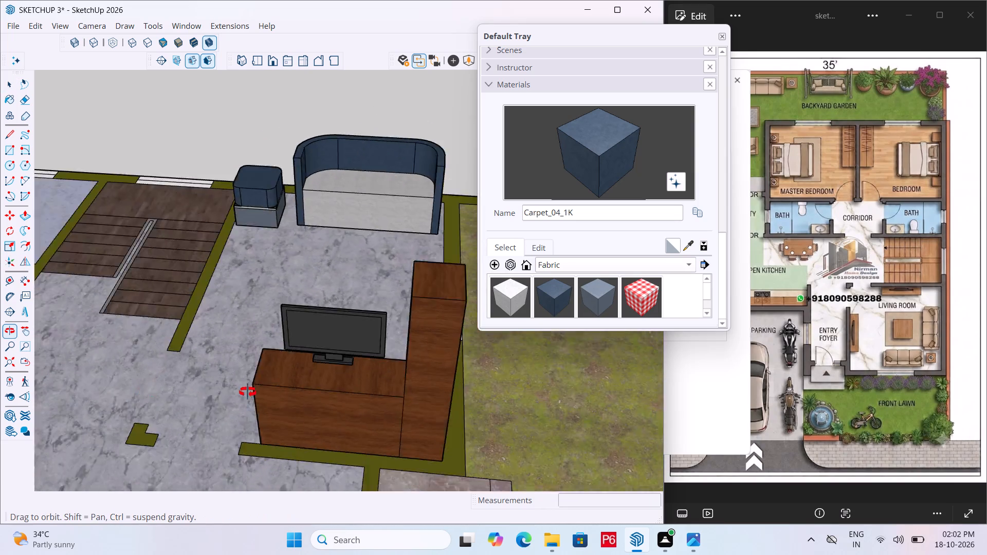
{"action": "middle_click_drag", "start_coordinate": [248, 392], "coordinate": [0, 371]}
{"action": "middle_click_drag", "start_coordinate": [373, 306], "coordinate": [320, 310]}
{"action": "scroll", "coordinate": [182, 334], "scroll_direction": "down", "scroll_amount": 6}
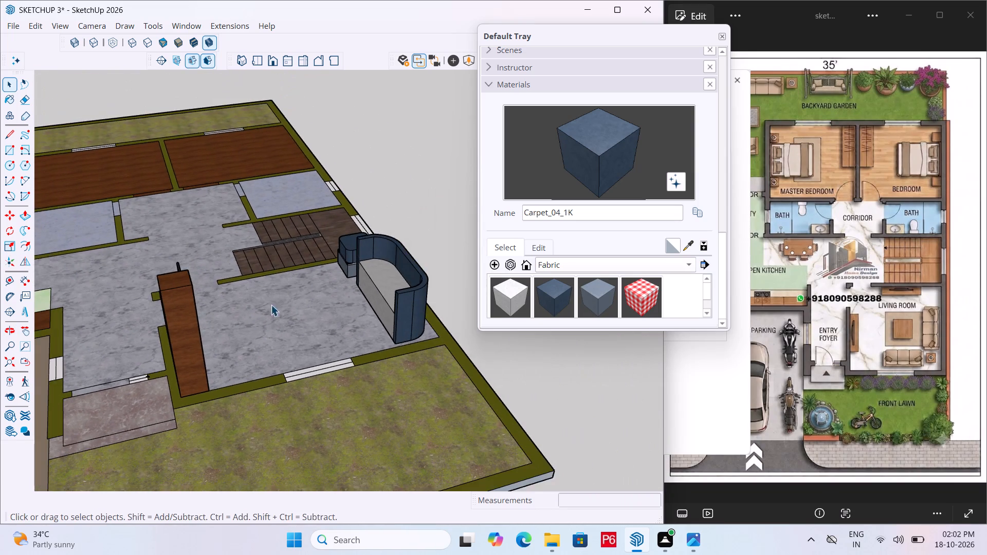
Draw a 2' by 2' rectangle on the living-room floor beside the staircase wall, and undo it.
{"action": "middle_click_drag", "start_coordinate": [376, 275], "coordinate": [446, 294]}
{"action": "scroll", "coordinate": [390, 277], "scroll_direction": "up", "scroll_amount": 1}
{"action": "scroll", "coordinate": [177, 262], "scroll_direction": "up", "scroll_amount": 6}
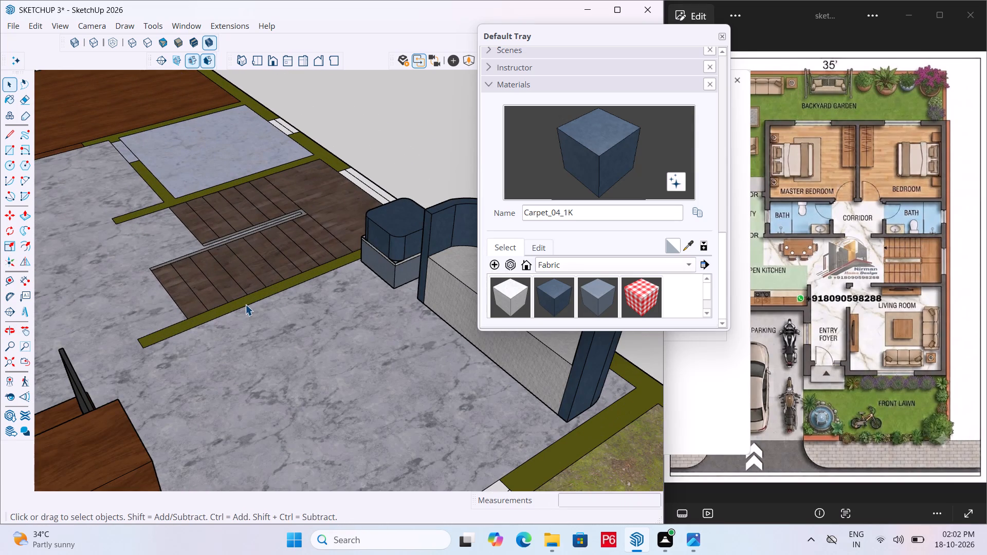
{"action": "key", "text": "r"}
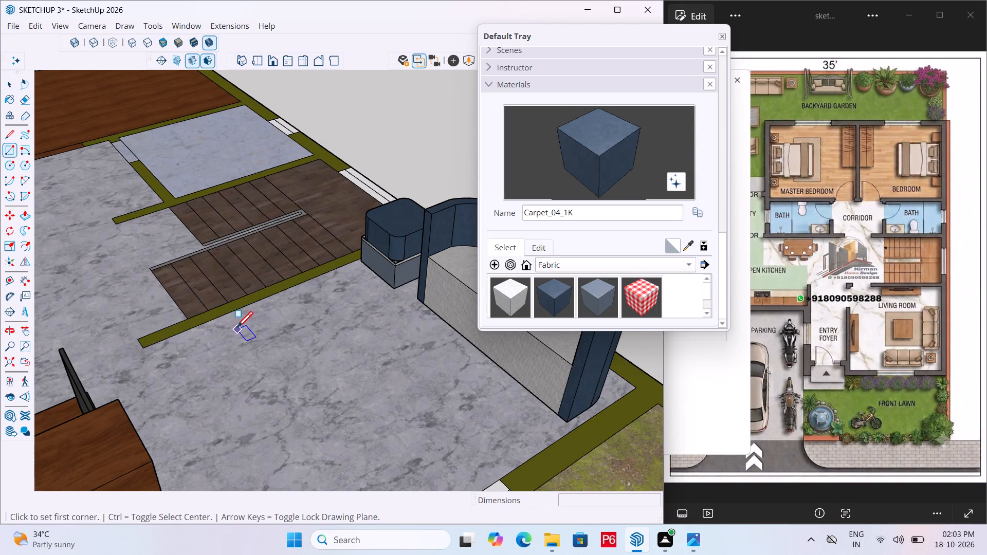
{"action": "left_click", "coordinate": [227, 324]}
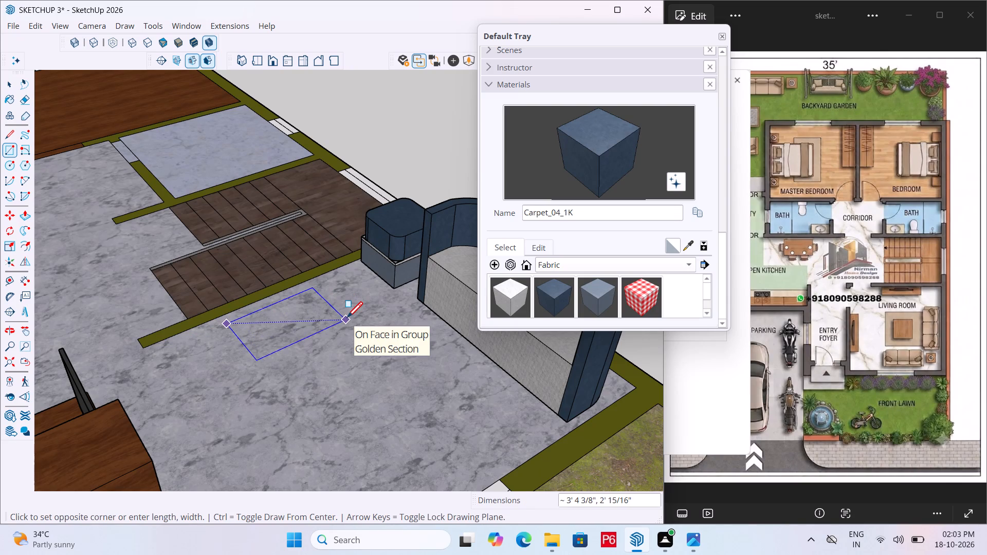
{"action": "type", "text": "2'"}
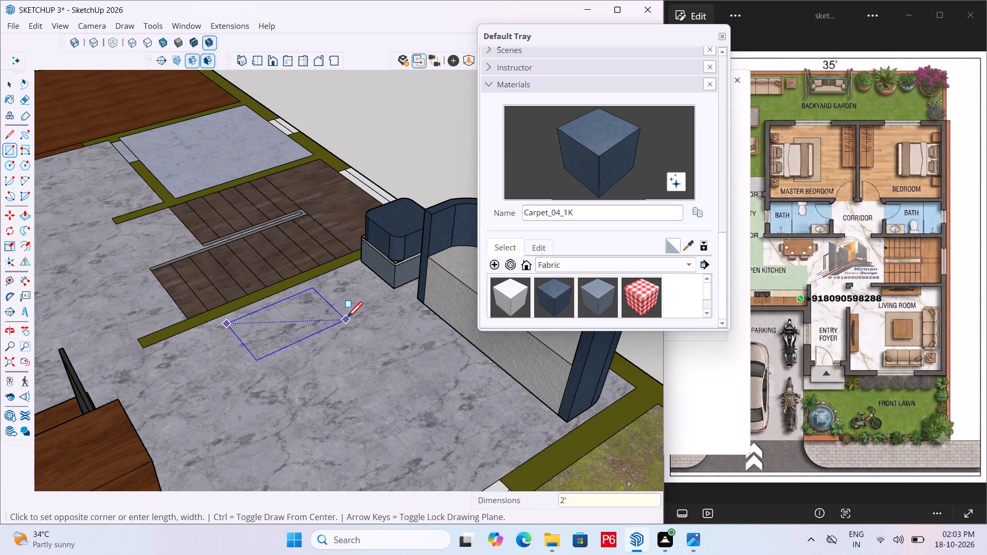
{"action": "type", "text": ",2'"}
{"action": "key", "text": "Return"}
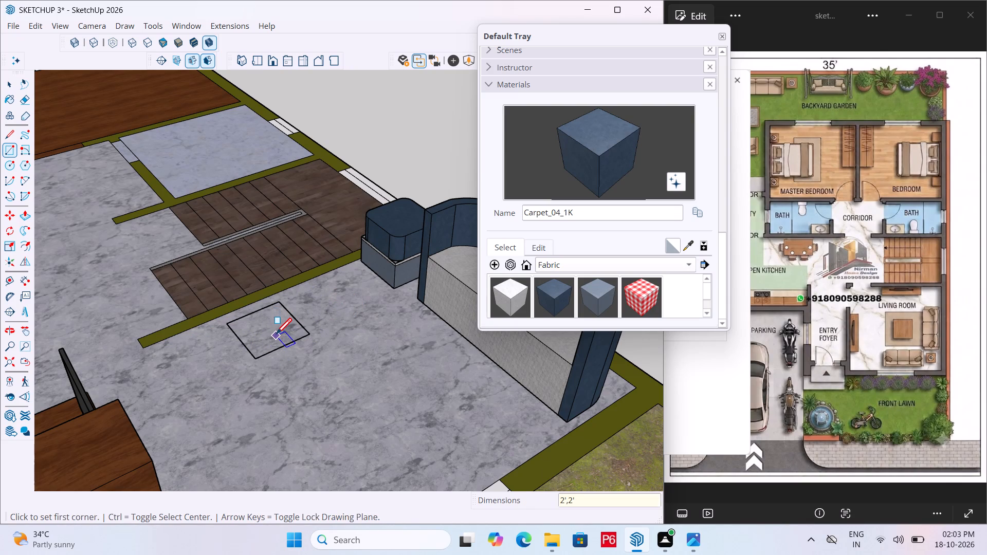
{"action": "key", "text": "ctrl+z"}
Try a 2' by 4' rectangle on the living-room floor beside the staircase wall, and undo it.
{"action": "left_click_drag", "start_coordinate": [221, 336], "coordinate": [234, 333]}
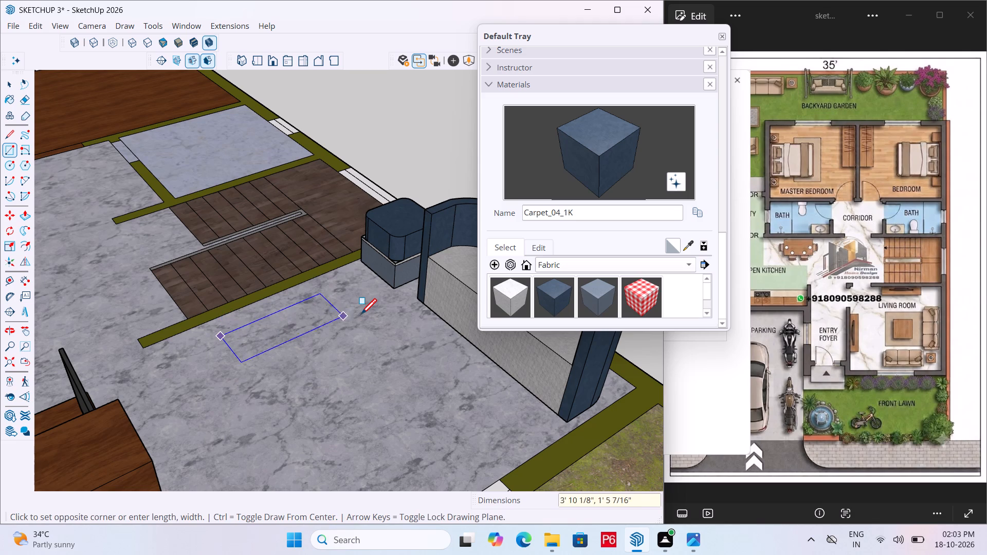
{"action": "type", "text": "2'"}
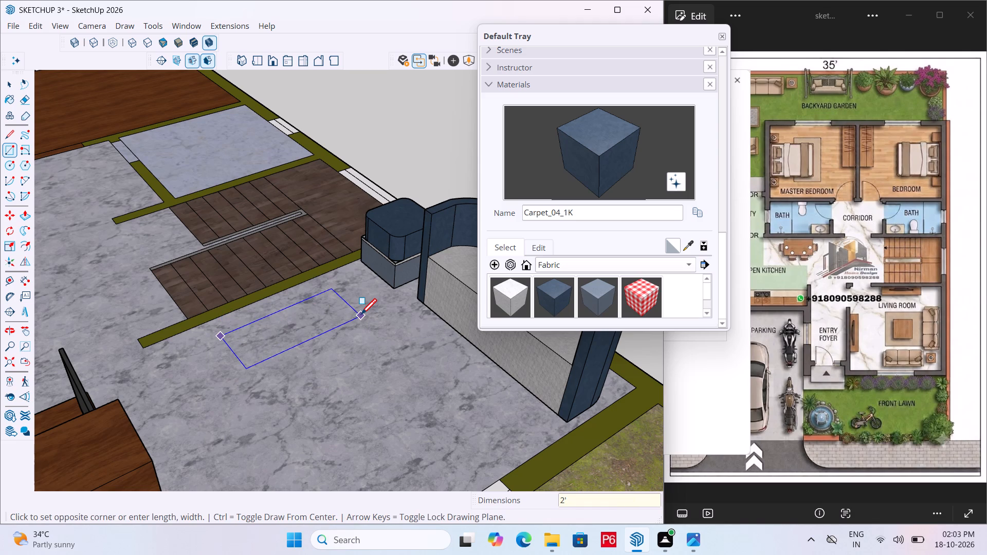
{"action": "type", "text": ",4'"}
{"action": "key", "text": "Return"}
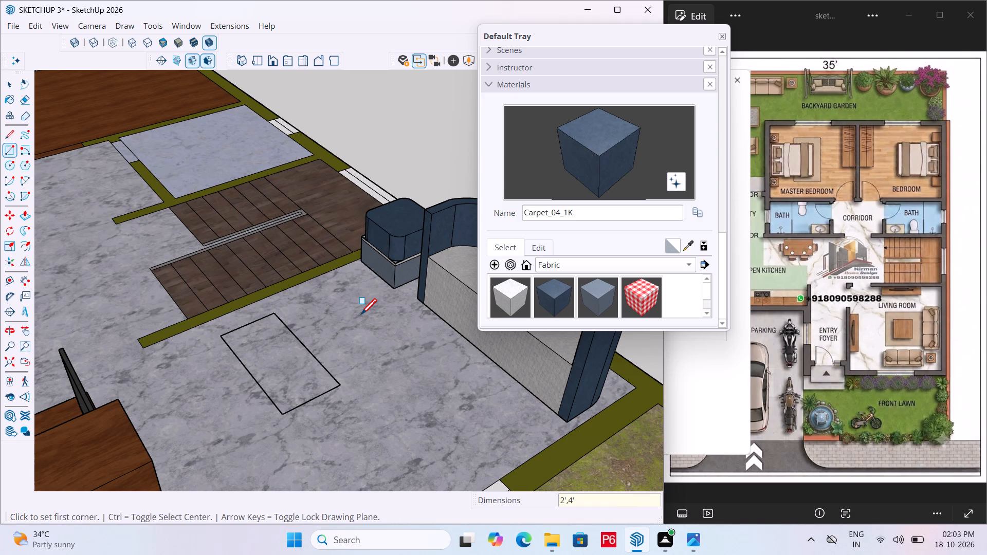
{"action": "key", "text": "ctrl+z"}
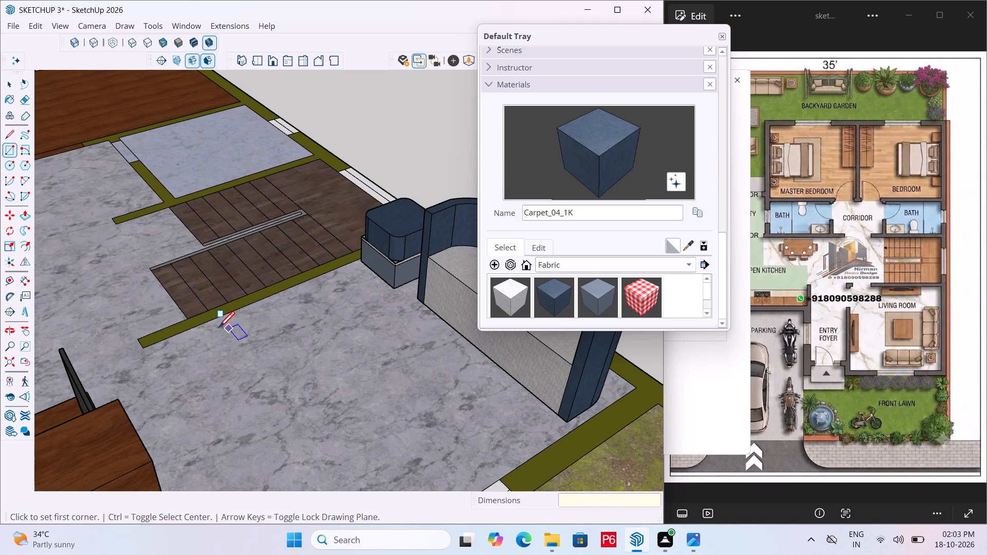
Draw a 4' by 2' rectangle on the living-room floor with its long side along the staircase wall, and make it a group.
{"action": "left_click_drag", "start_coordinate": [218, 335], "coordinate": [242, 326]}
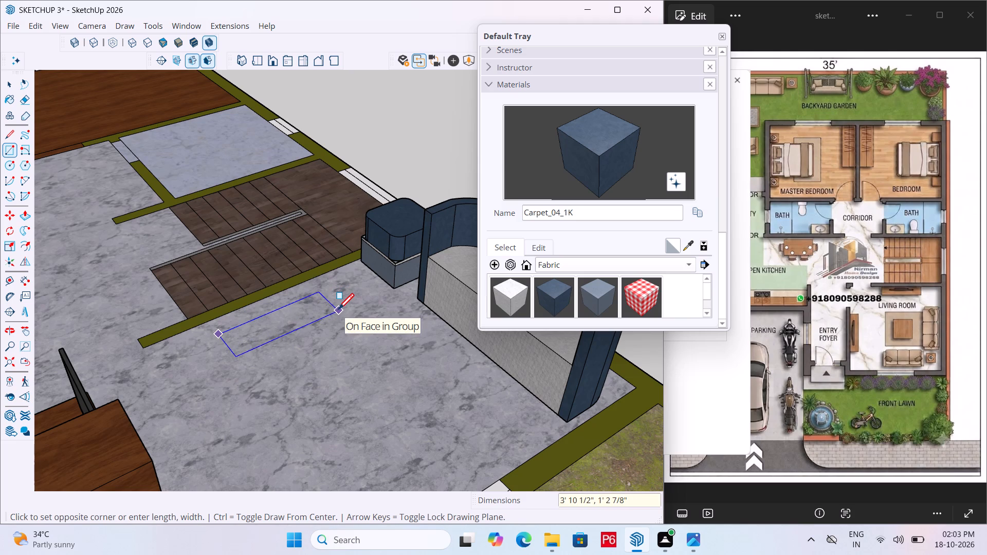
{"action": "type", "text": "4'"}
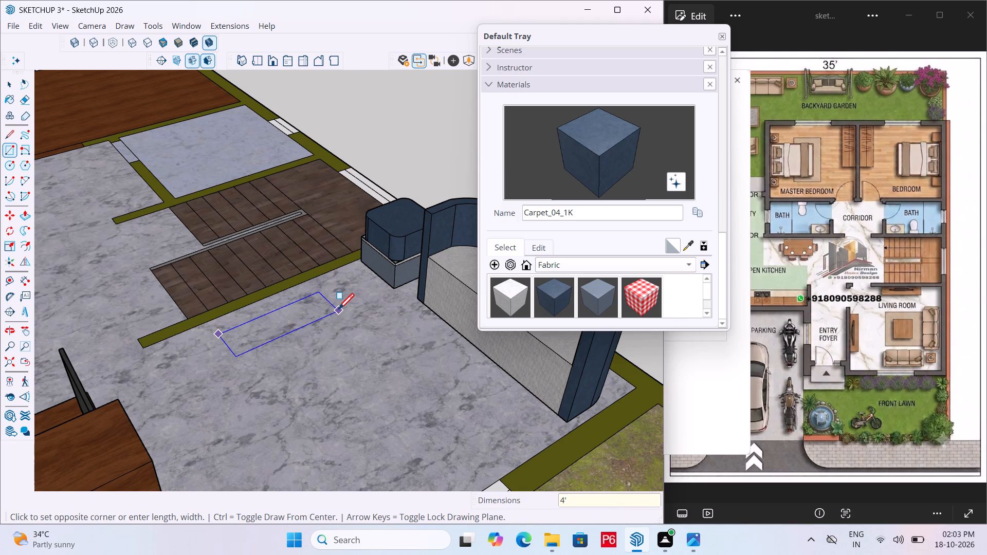
{"action": "type", "text": ",2'"}
{"action": "key", "text": "Return"}
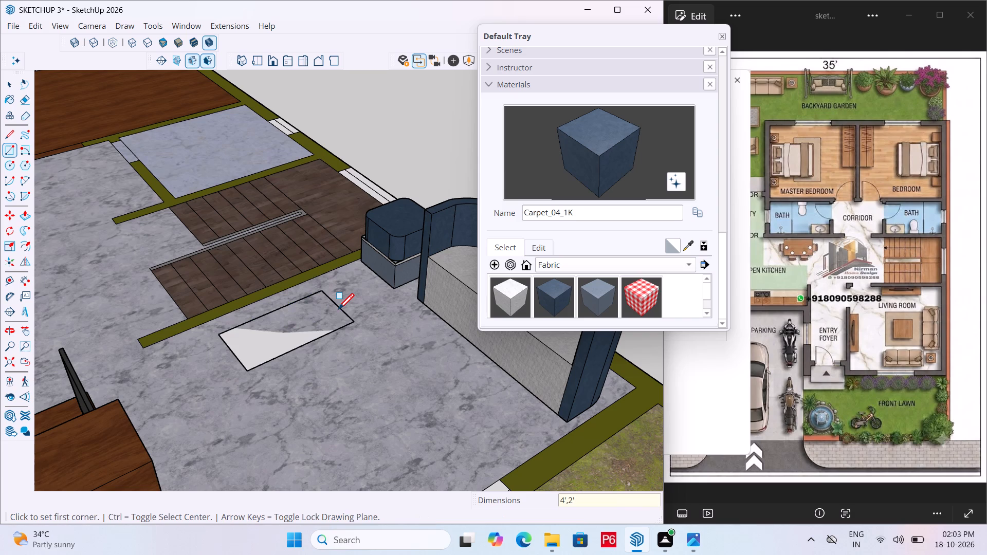
{"action": "key", "text": "Escape"}
{"action": "key", "text": "space"}
{"action": "double_click", "coordinate": [281, 324]}
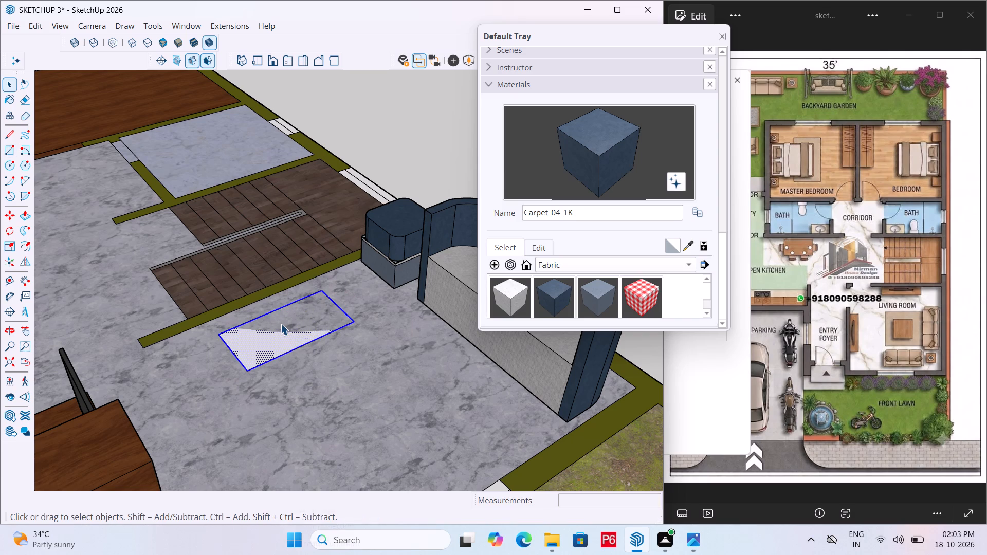
{"action": "right_click", "coordinate": [281, 324]}
{"action": "left_click", "coordinate": [335, 442]}
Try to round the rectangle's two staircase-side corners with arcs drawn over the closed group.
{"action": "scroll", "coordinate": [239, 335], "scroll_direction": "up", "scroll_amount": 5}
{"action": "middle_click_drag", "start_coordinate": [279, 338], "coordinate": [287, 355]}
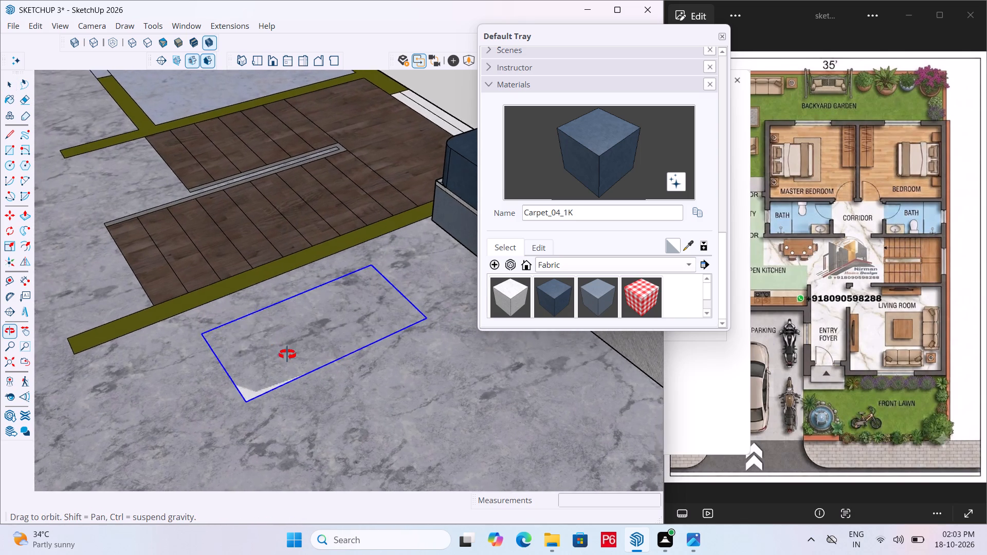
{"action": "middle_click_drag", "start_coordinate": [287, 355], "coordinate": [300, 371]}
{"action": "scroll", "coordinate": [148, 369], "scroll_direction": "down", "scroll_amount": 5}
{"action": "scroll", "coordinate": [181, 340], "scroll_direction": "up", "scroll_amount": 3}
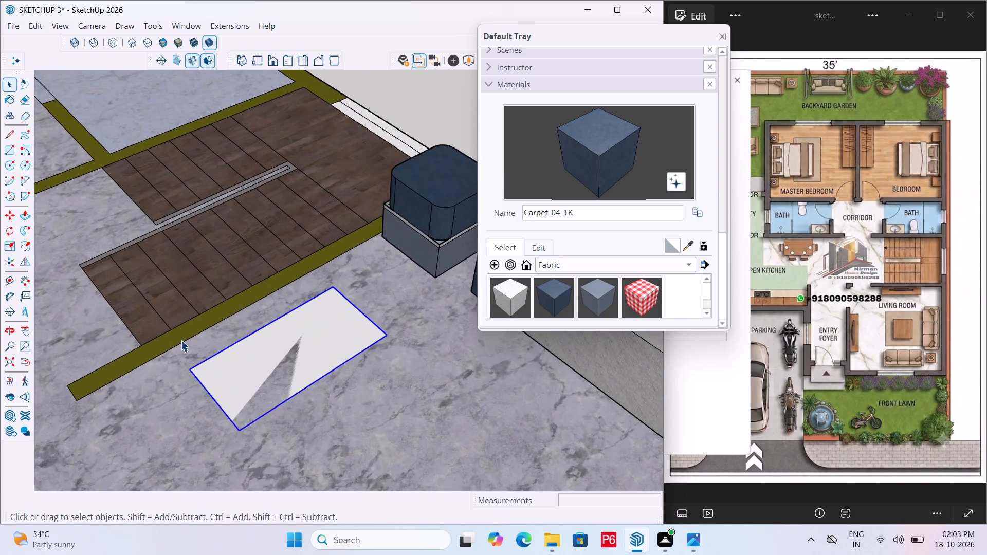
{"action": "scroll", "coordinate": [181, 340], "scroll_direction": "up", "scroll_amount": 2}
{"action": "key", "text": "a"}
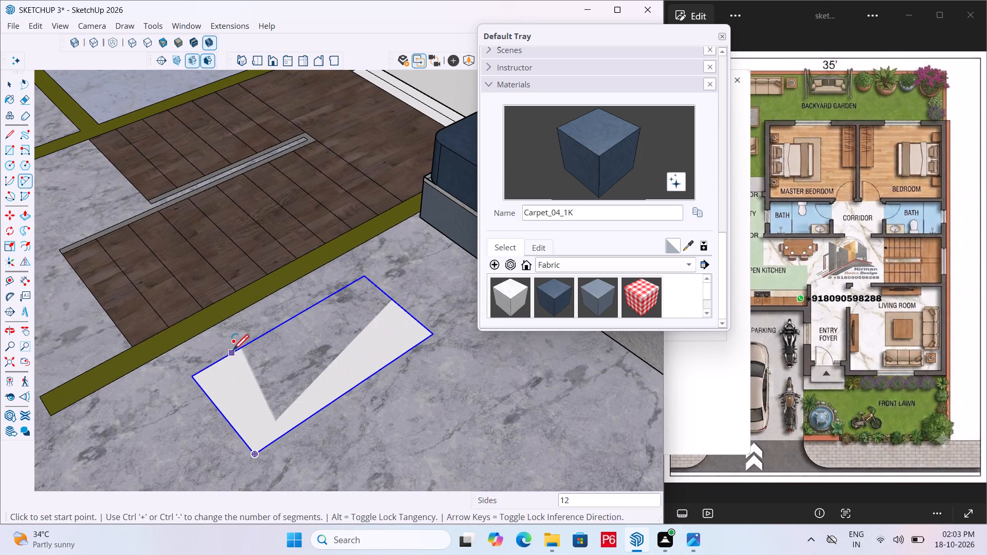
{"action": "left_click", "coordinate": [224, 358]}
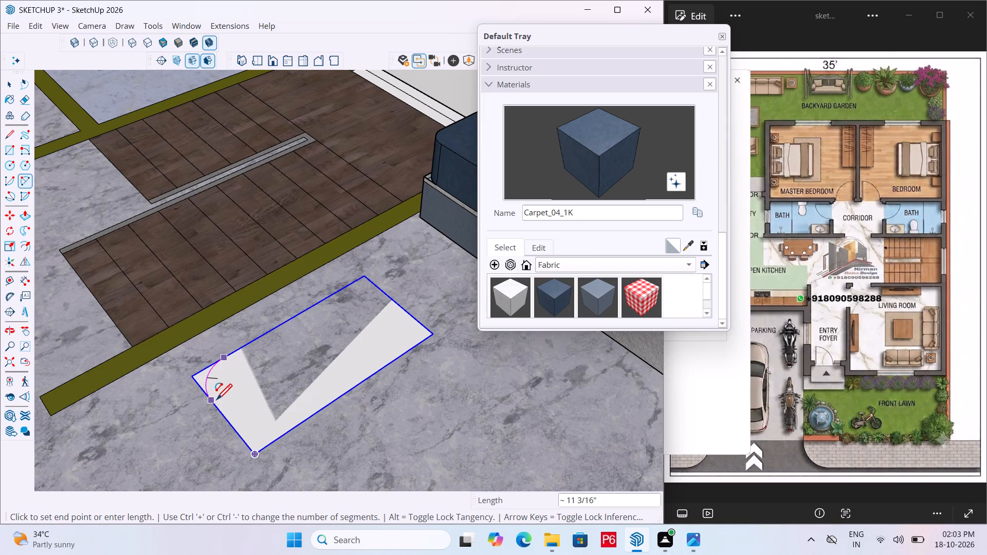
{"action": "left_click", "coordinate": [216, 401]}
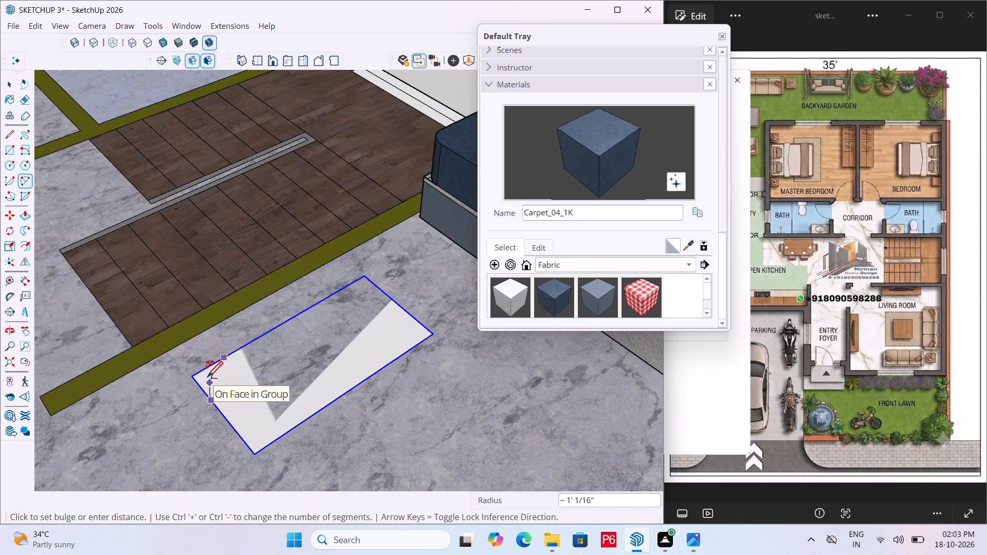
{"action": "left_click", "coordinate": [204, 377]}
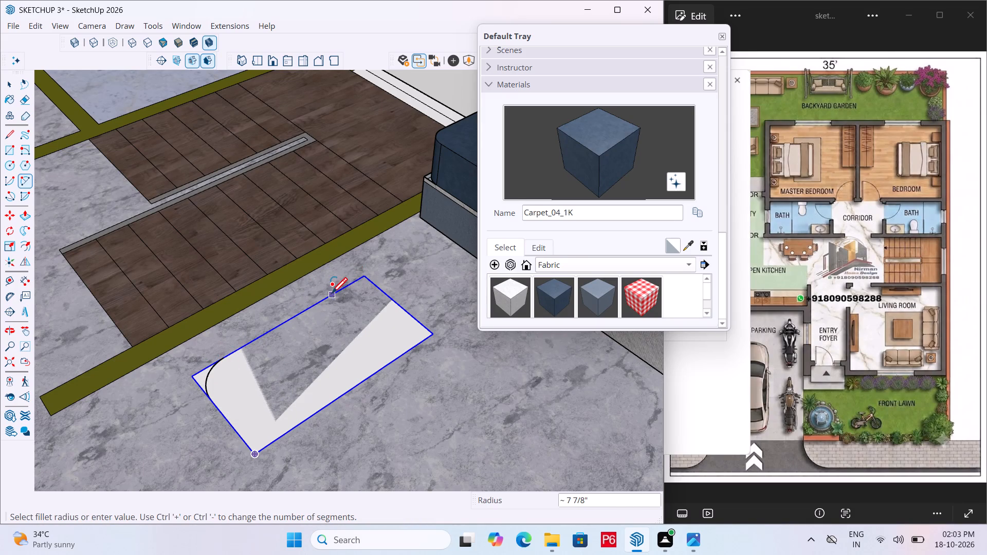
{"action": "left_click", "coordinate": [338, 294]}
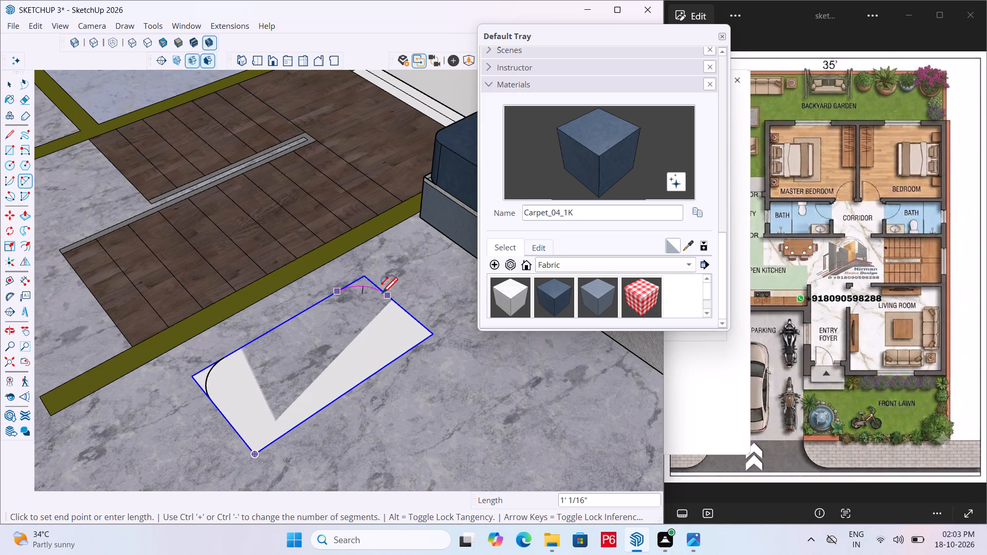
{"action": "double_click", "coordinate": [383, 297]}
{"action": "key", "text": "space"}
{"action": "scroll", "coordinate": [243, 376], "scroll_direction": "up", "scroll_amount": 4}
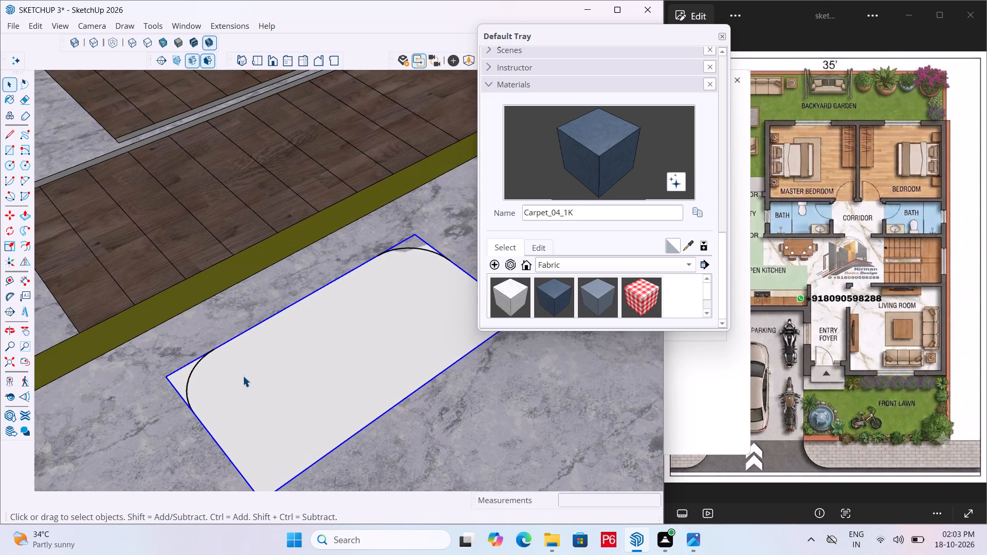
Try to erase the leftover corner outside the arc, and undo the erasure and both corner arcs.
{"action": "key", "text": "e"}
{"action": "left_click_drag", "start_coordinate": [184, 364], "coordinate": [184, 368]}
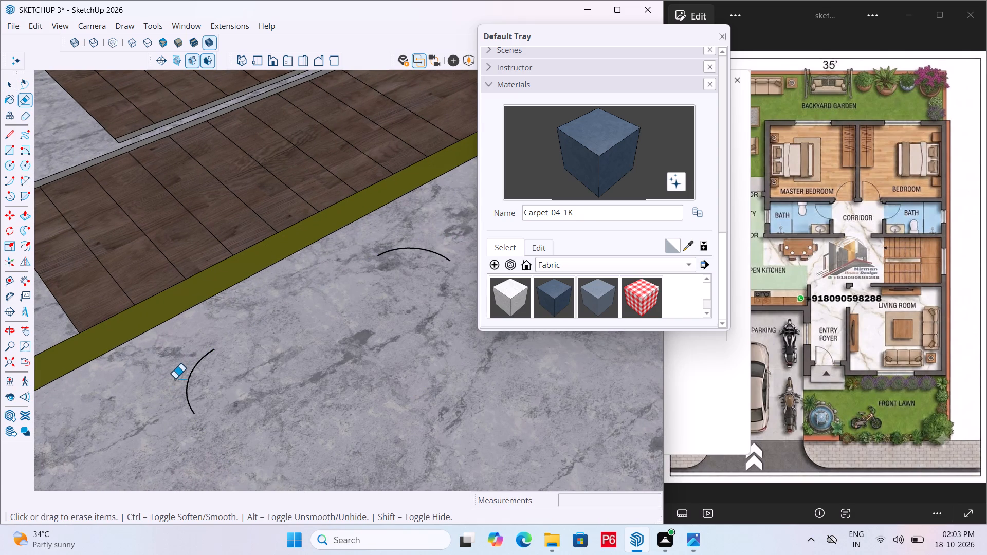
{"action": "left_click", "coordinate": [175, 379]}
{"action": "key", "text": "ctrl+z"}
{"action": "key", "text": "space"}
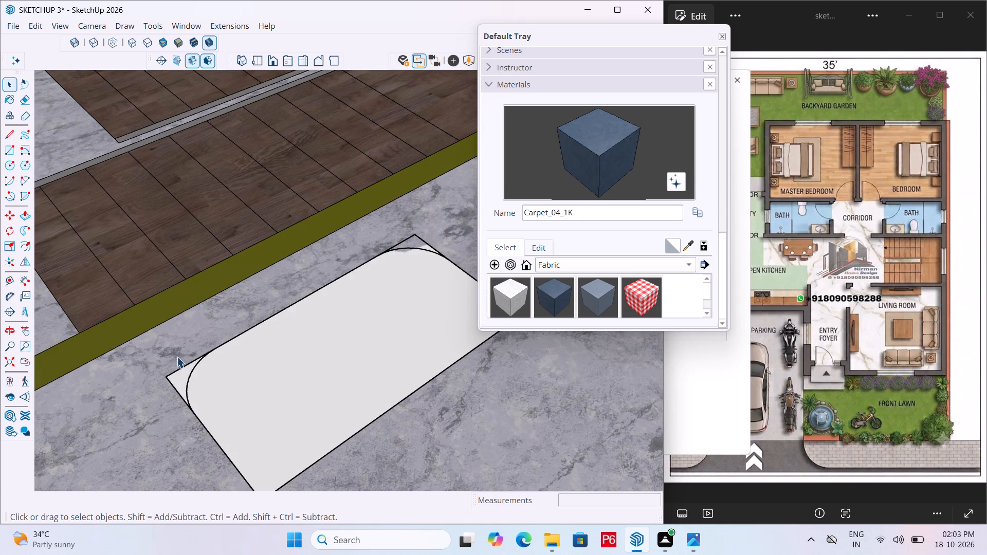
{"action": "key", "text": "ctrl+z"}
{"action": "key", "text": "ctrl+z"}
Open the rectangle's group and draw an arc of about 9 15/16" radius across the staircase-side corner farther from the rounded box.
{"action": "left_click", "coordinate": [247, 367]}
{"action": "double_click", "coordinate": [248, 367]}
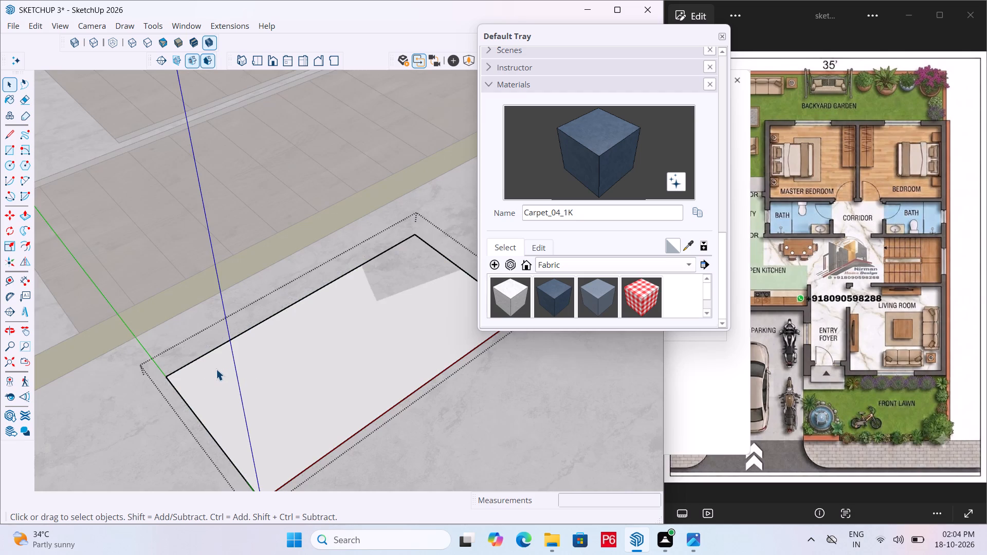
{"action": "key", "text": "a"}
{"action": "left_click", "coordinate": [212, 355]}
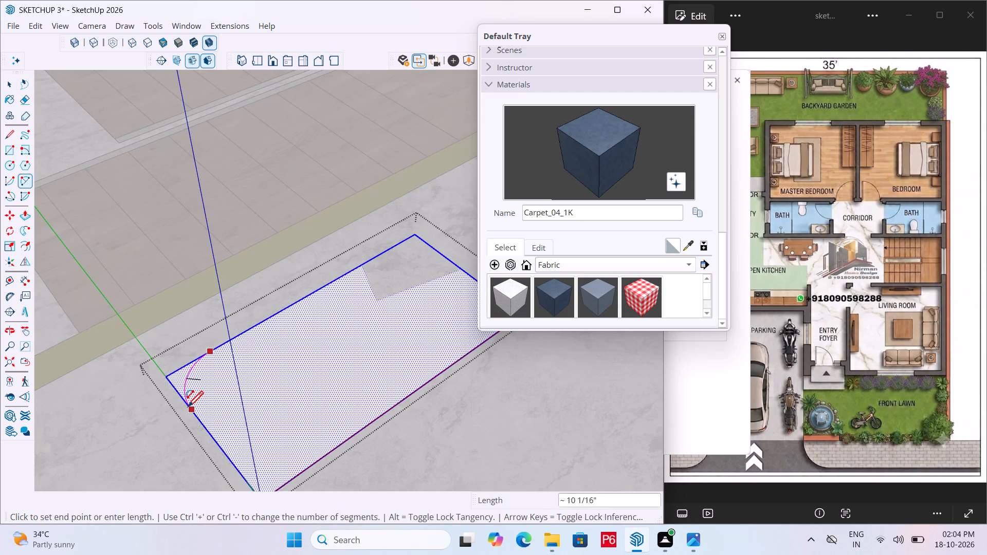
{"action": "left_click", "coordinate": [188, 409]}
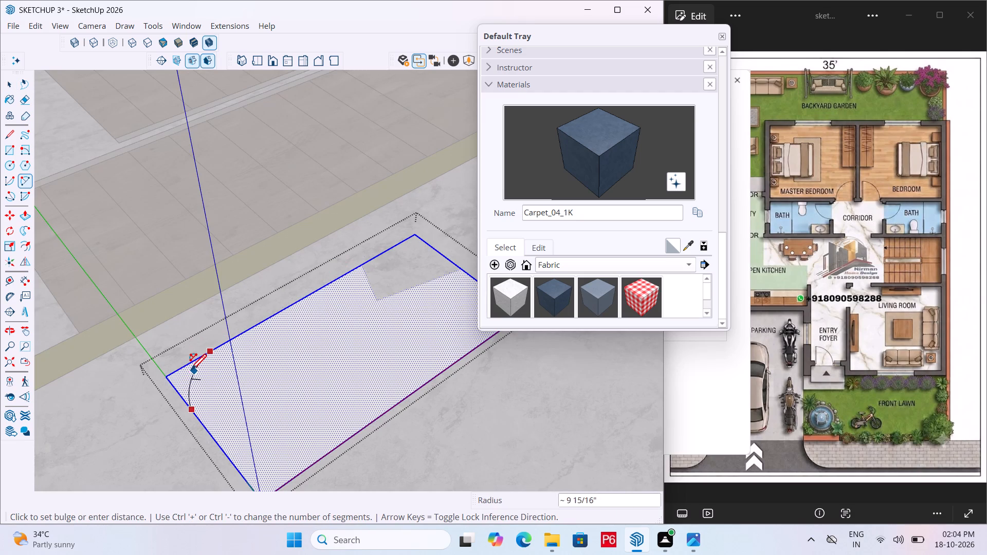
{"action": "left_click", "coordinate": [190, 375]}
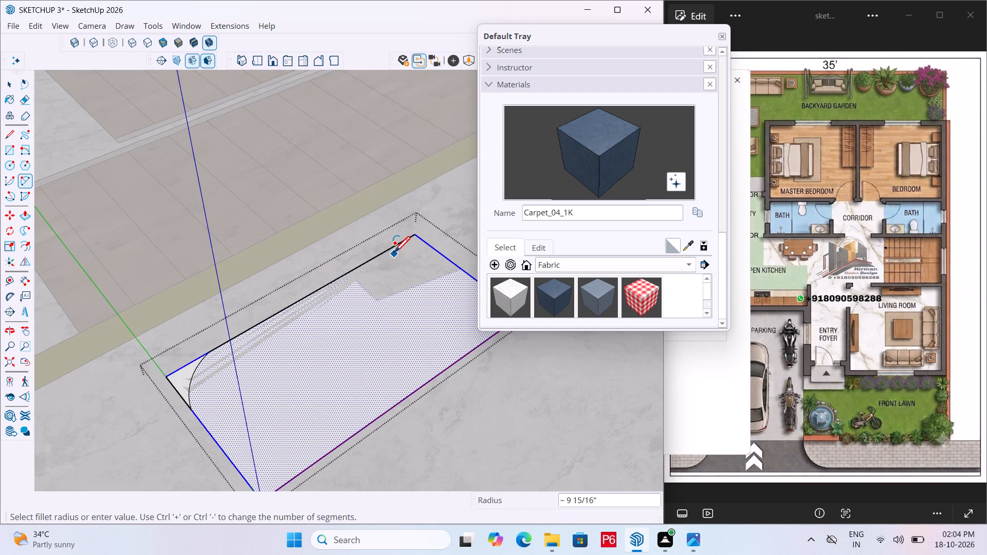
Round the staircase-side corner nearer the rounded box with a fillet arc of about 6 1/8" radius.
{"action": "left_click", "coordinate": [380, 260]}
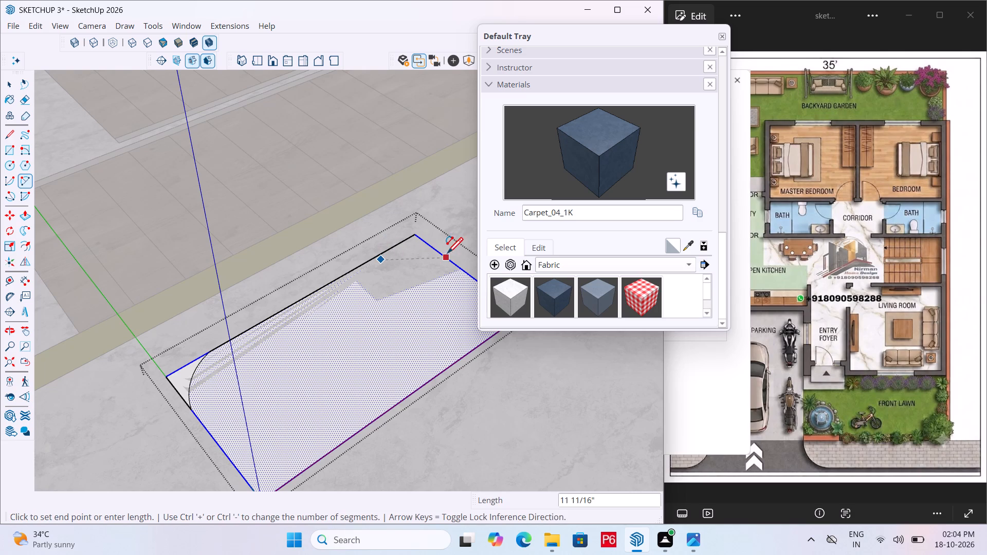
{"action": "scroll", "coordinate": [377, 281], "scroll_direction": "up", "scroll_amount": 5}
{"action": "scroll", "coordinate": [145, 352], "scroll_direction": "down", "scroll_amount": 7}
{"action": "key", "text": "space"}
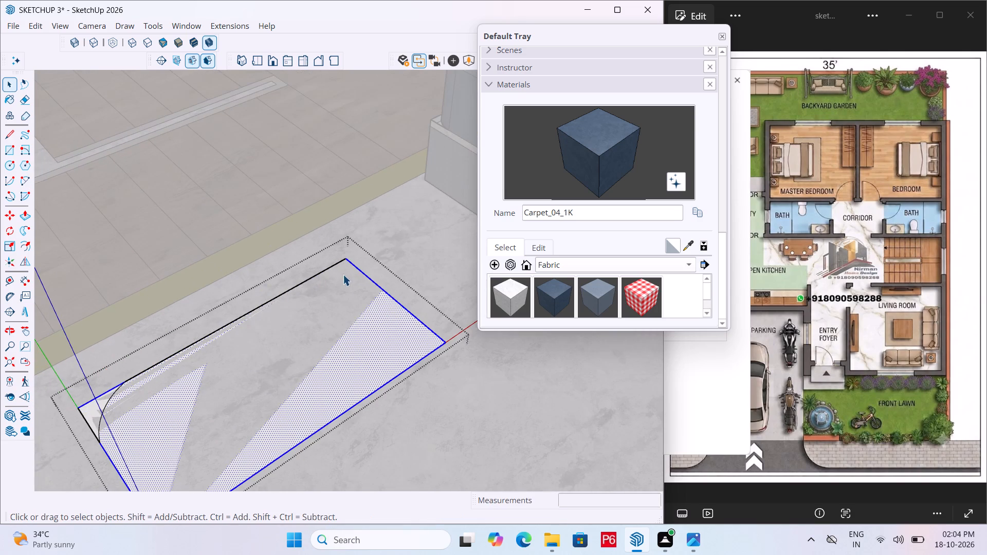
{"action": "scroll", "coordinate": [343, 272], "scroll_direction": "up", "scroll_amount": 3}
{"action": "key", "text": "a"}
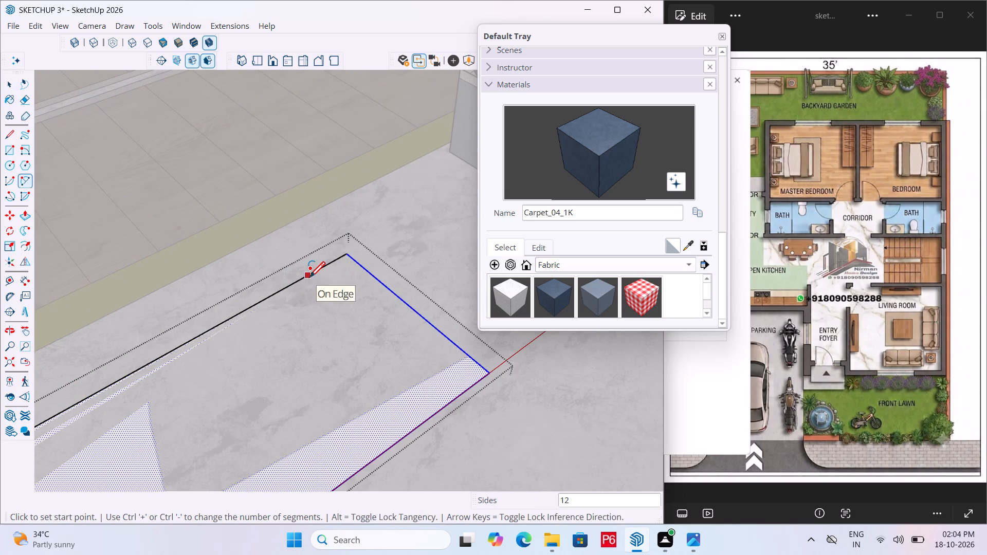
{"action": "left_click_drag", "start_coordinate": [309, 279], "coordinate": [319, 279]}
{"action": "double_click", "coordinate": [381, 285]}
{"action": "scroll", "coordinate": [387, 241], "scroll_direction": "down", "scroll_amount": 5}
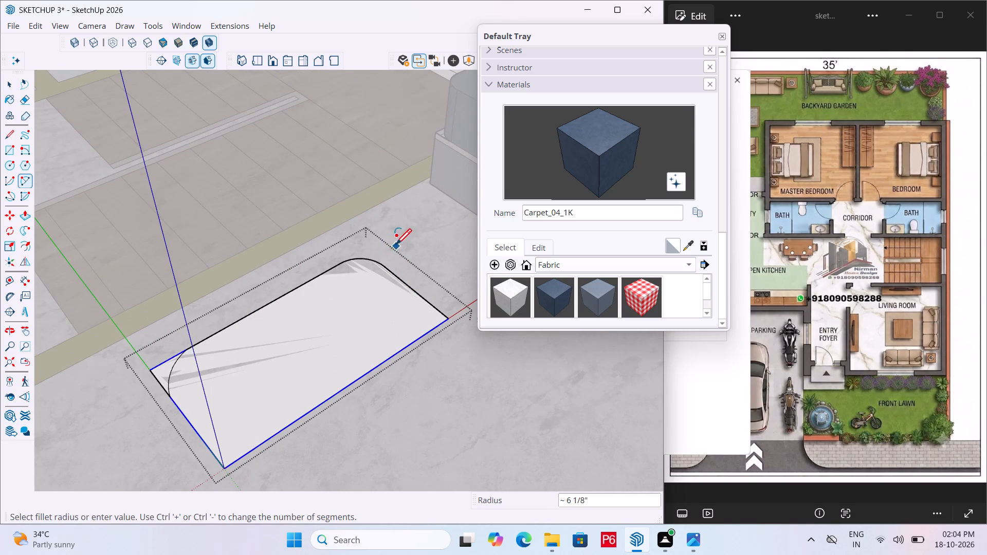
{"action": "key", "text": "Escape"}
Erase the leftover straight edges outside the arc at the corner farther from the rounded box.
{"action": "key", "text": "e"}
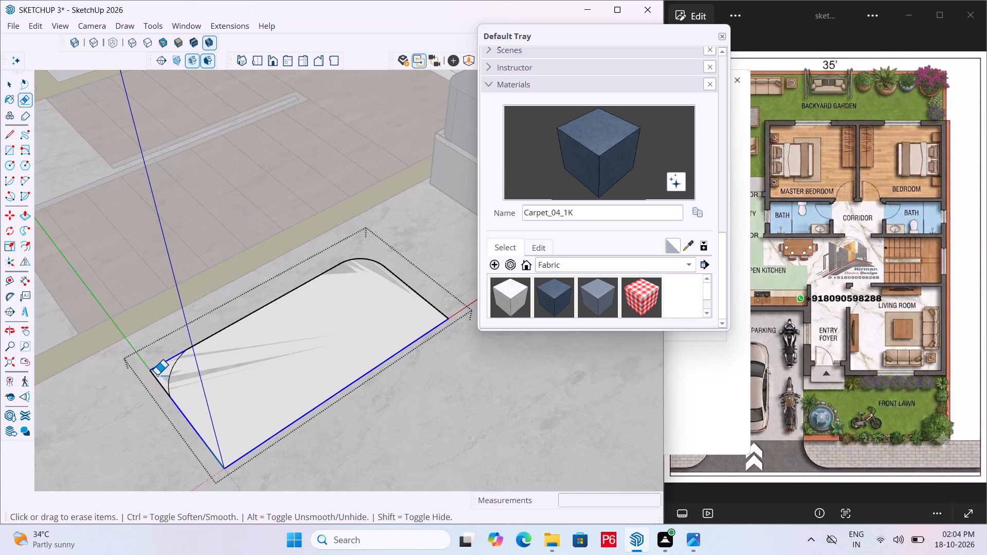
{"action": "left_click", "coordinate": [157, 375]}
{"action": "left_click_drag", "start_coordinate": [157, 375], "coordinate": [157, 381]}
{"action": "left_click", "coordinate": [160, 377]}
{"action": "left_click", "coordinate": [158, 380]}
{"action": "left_click_drag", "start_coordinate": [163, 364], "coordinate": [166, 357]}
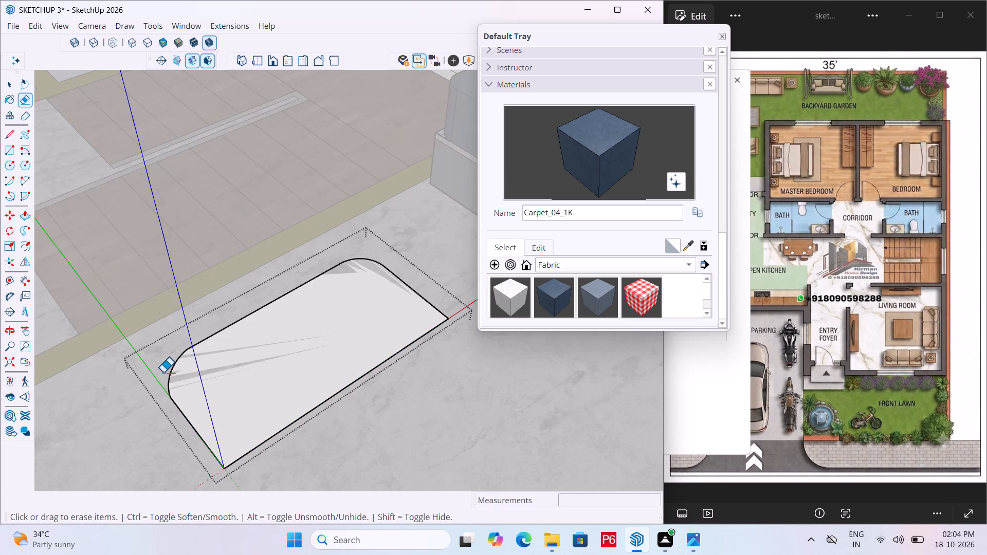
Save the model.
{"action": "key", "text": "ctrl+s"}
{"action": "key", "text": "ctrl+s"}
{"action": "key", "text": "ctrl+s"}
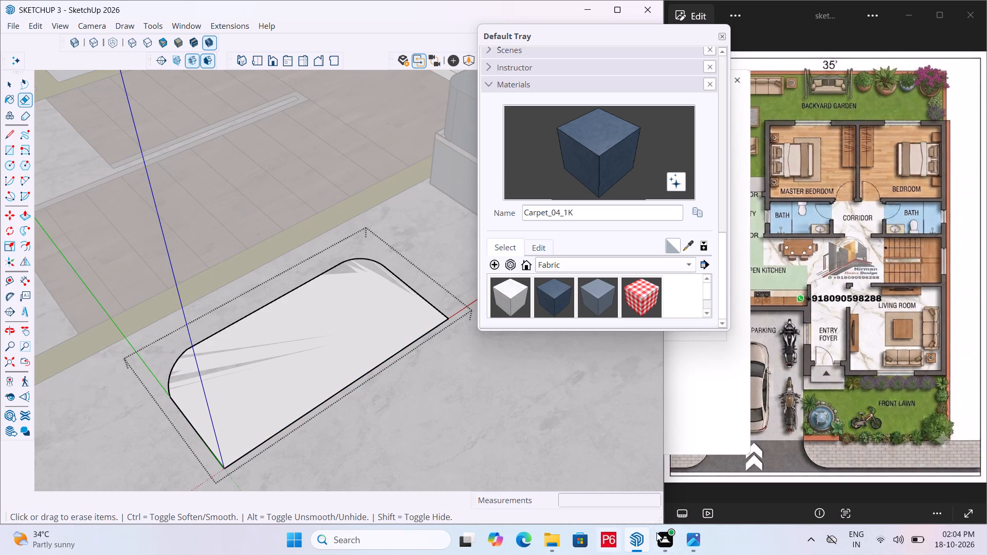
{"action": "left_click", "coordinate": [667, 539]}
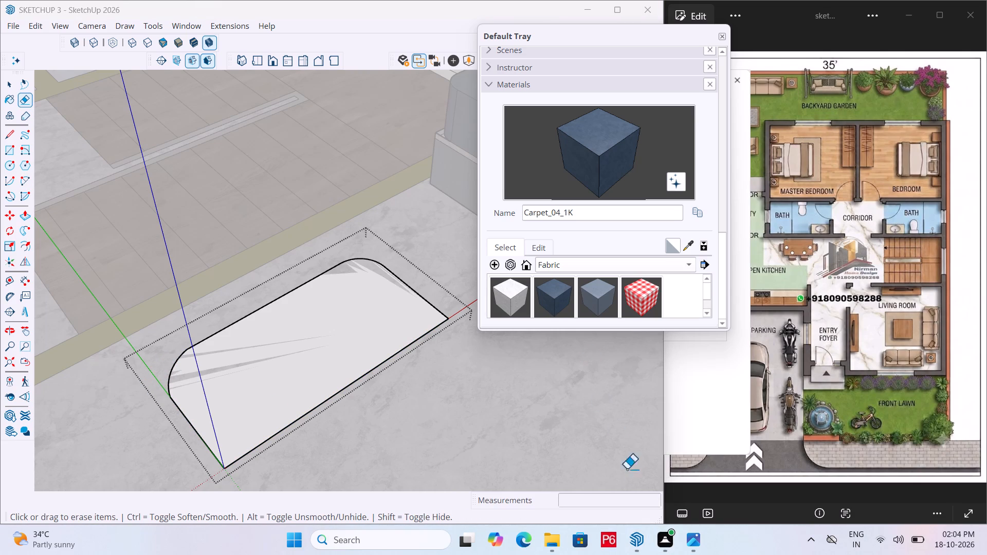
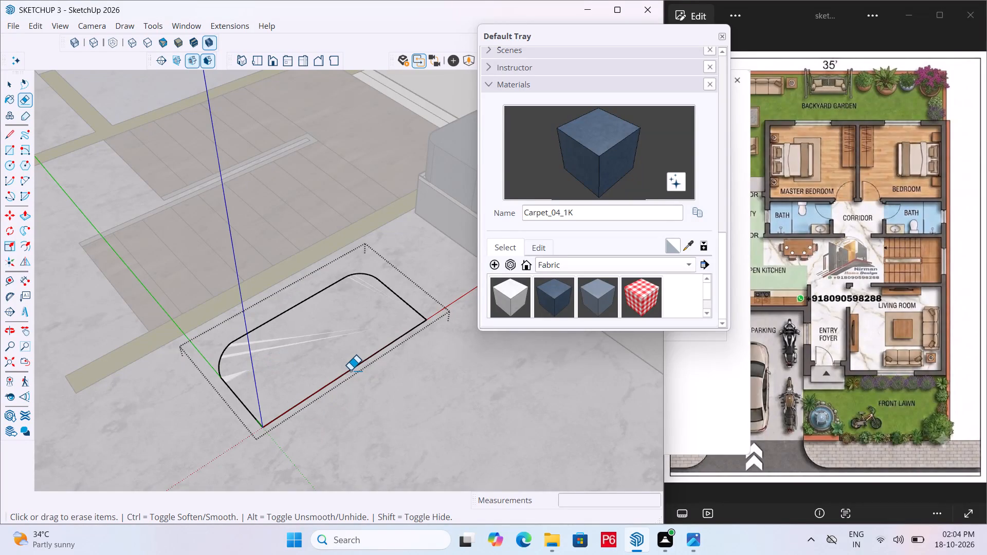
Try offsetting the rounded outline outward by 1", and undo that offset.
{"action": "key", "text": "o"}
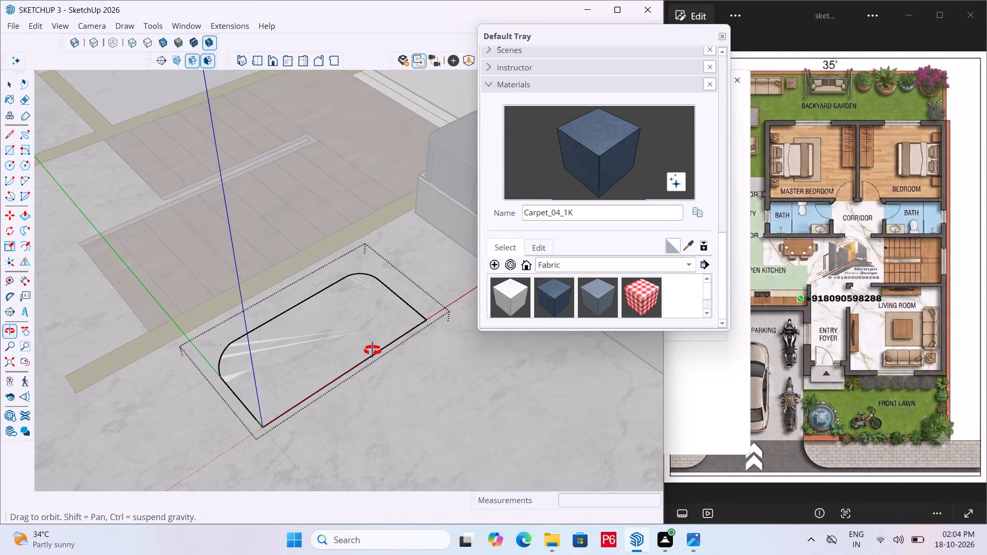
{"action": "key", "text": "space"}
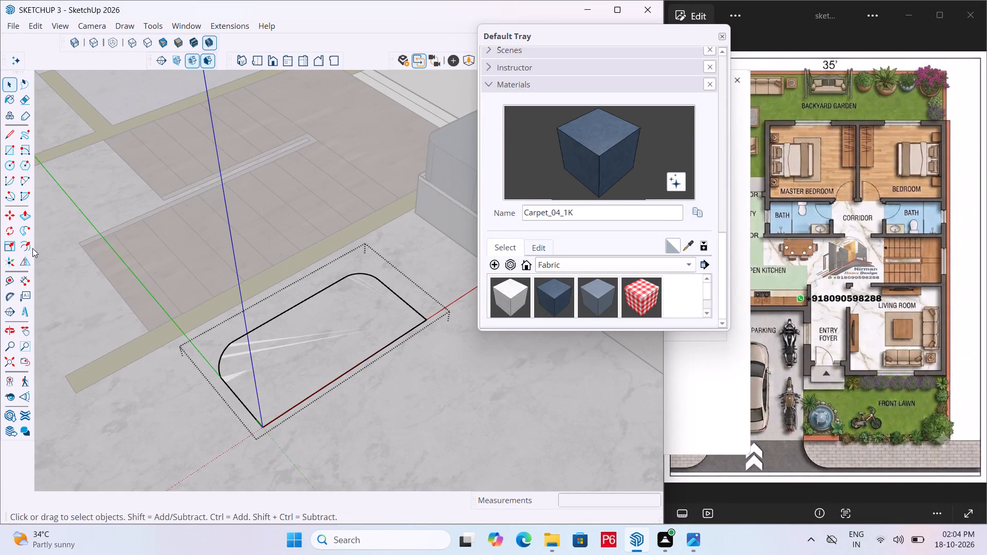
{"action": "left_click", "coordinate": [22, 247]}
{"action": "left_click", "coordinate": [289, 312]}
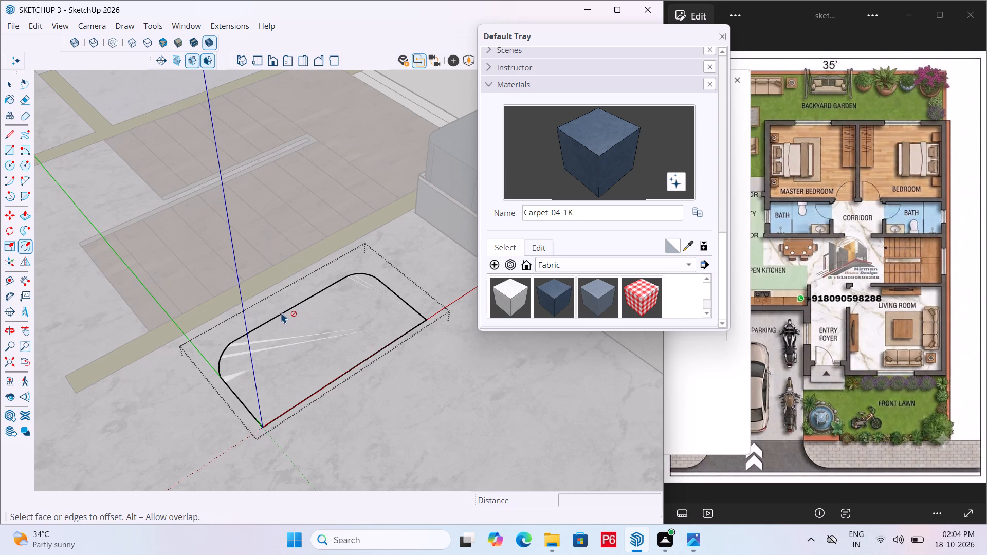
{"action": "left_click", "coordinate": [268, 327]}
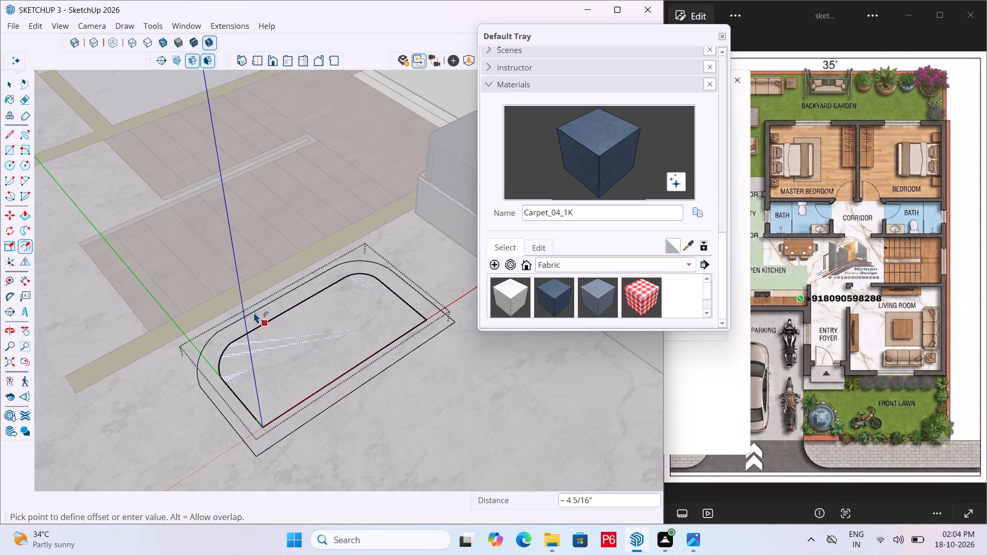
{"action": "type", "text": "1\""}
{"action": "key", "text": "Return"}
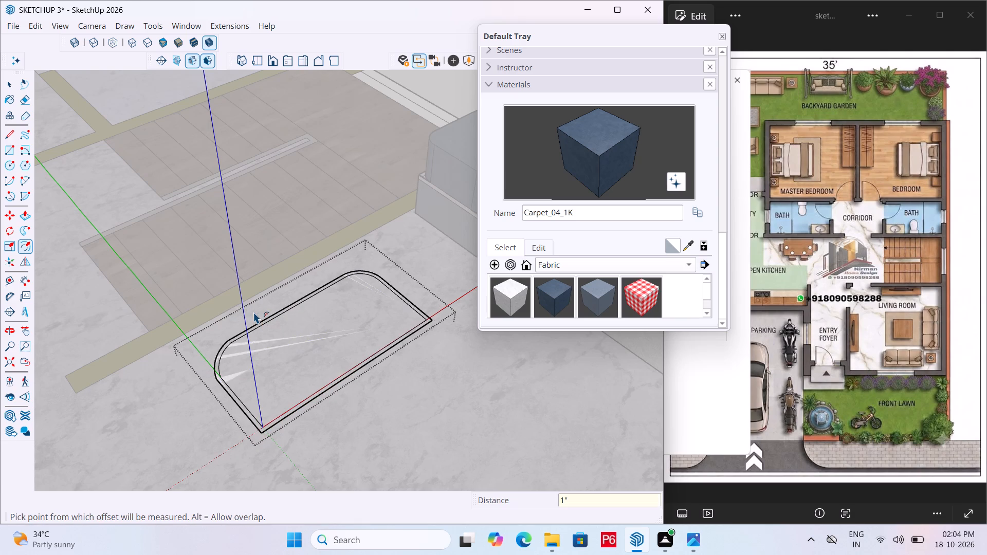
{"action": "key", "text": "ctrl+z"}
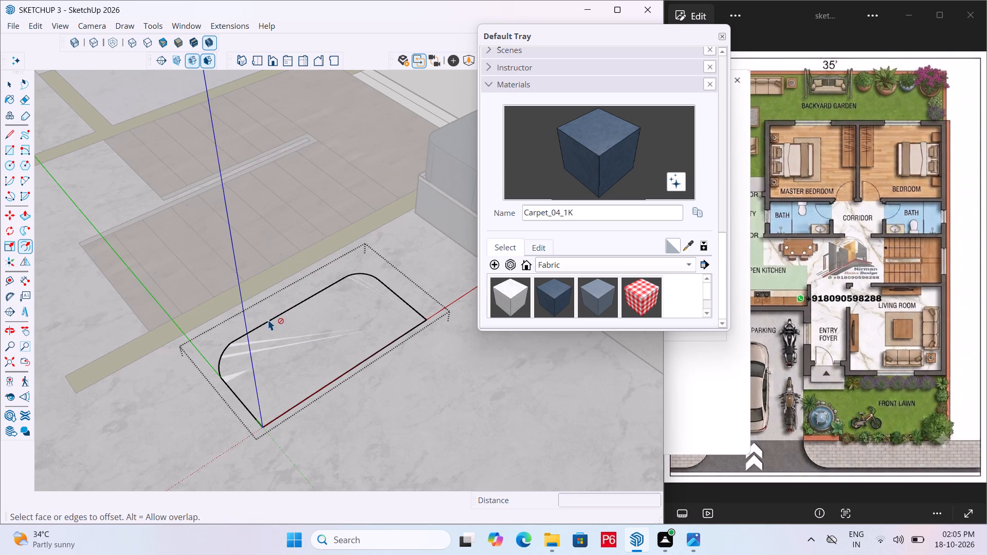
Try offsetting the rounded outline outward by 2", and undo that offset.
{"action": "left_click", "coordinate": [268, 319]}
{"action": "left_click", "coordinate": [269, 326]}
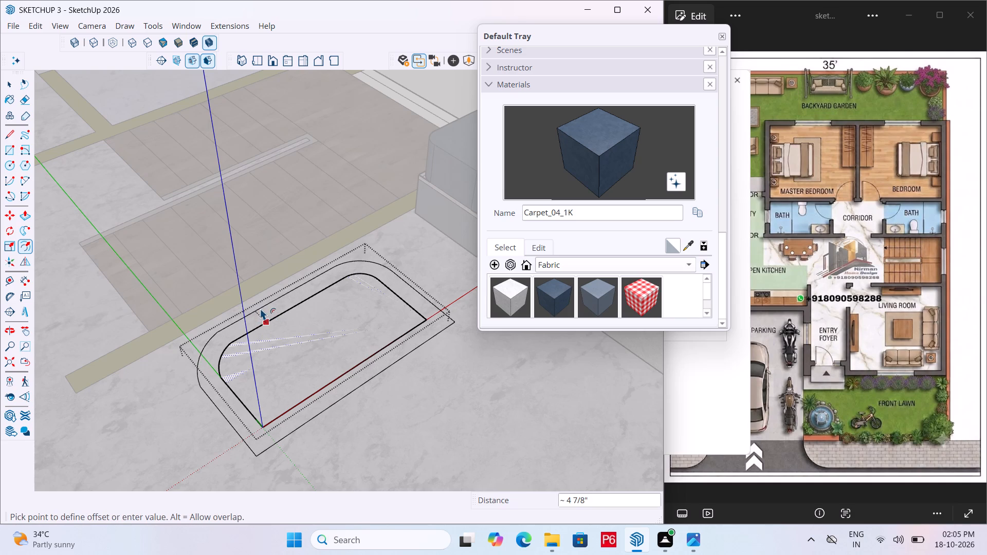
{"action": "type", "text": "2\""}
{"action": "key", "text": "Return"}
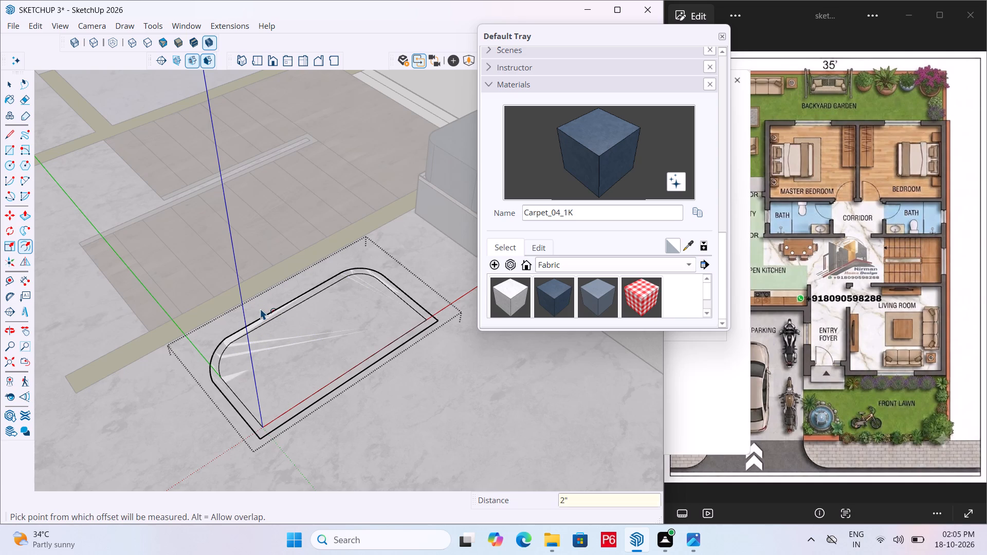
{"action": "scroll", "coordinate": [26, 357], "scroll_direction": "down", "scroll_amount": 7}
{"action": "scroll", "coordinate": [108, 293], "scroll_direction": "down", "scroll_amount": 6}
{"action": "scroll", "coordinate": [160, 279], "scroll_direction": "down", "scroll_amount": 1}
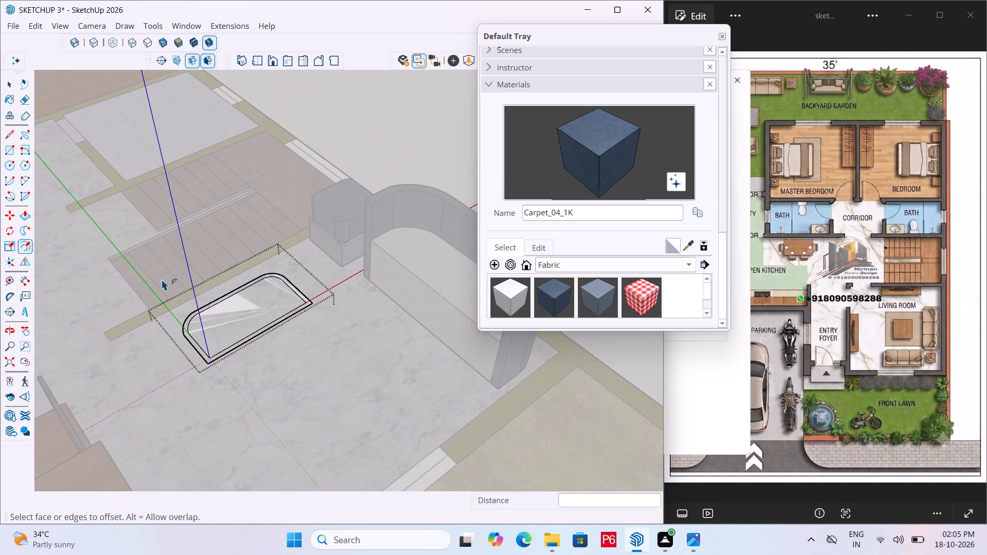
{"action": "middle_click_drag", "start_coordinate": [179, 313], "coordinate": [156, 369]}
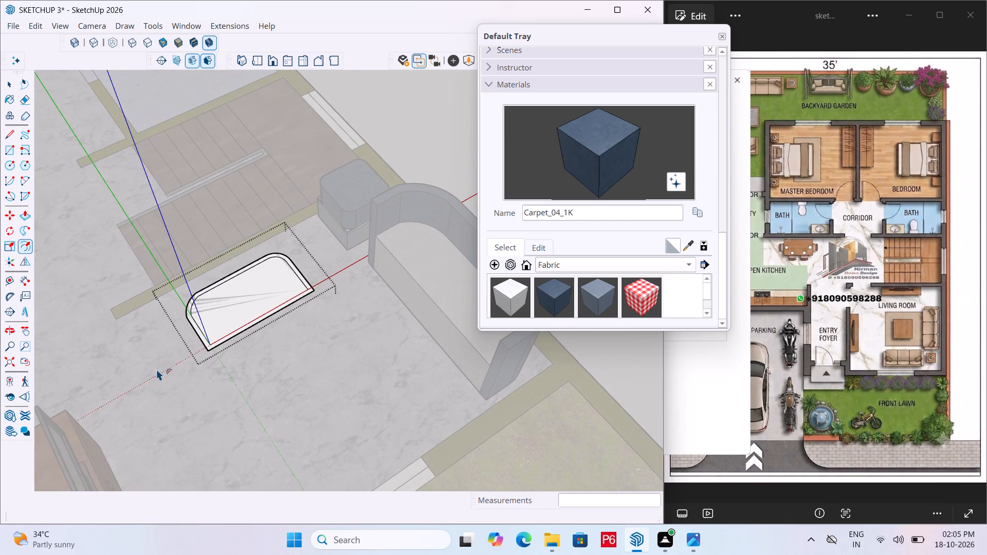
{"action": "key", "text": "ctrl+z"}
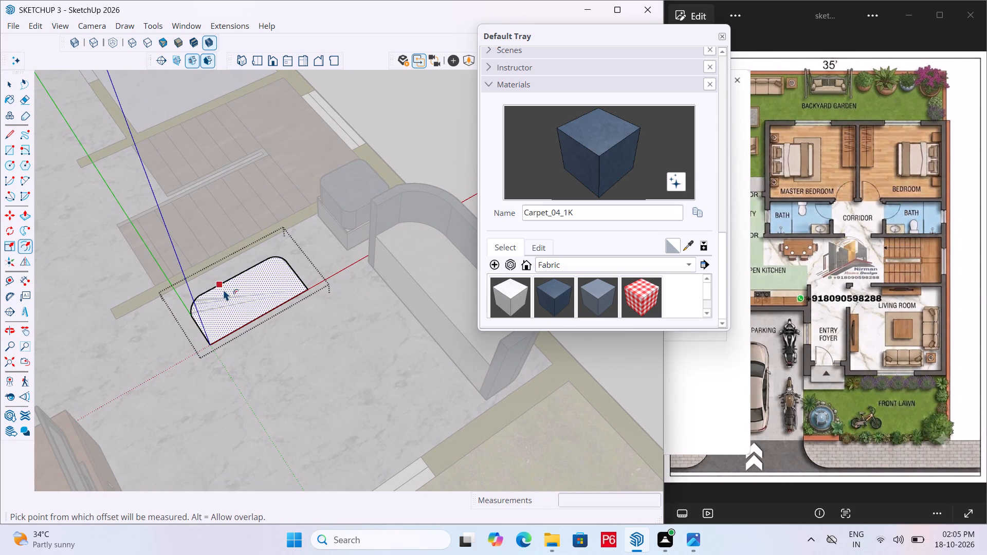
Offset the rounded outline outward by 3".
{"action": "left_click", "coordinate": [223, 289]}
{"action": "type", "text": "3\""}
{"action": "key", "text": "Return"}
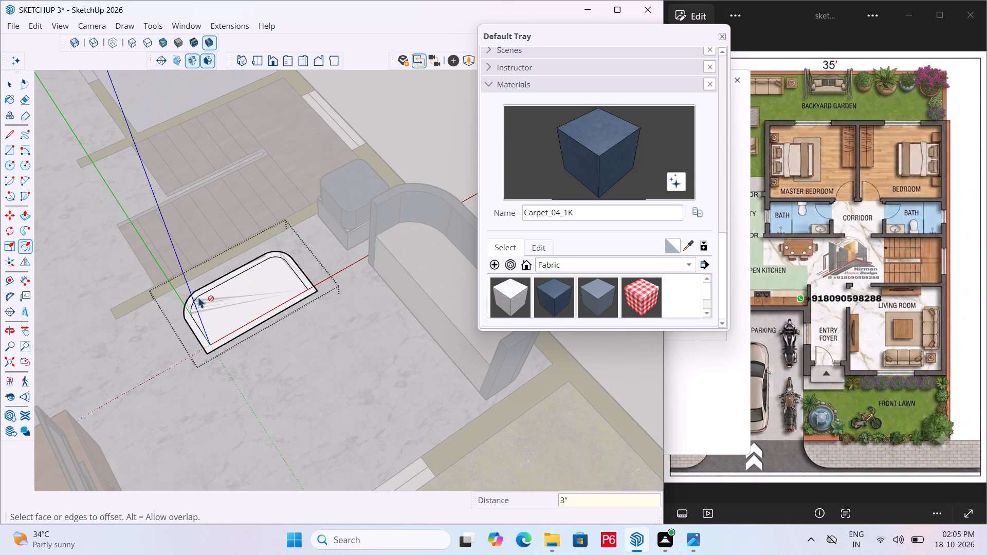
Draw 3" lines extending both ends of the inner straight edge, on the side away from the staircase, to the outer outline.
{"action": "scroll", "coordinate": [197, 326], "scroll_direction": "up", "scroll_amount": 9}
{"action": "key", "text": "l"}
{"action": "scroll", "coordinate": [226, 372], "scroll_direction": "up", "scroll_amount": 4}
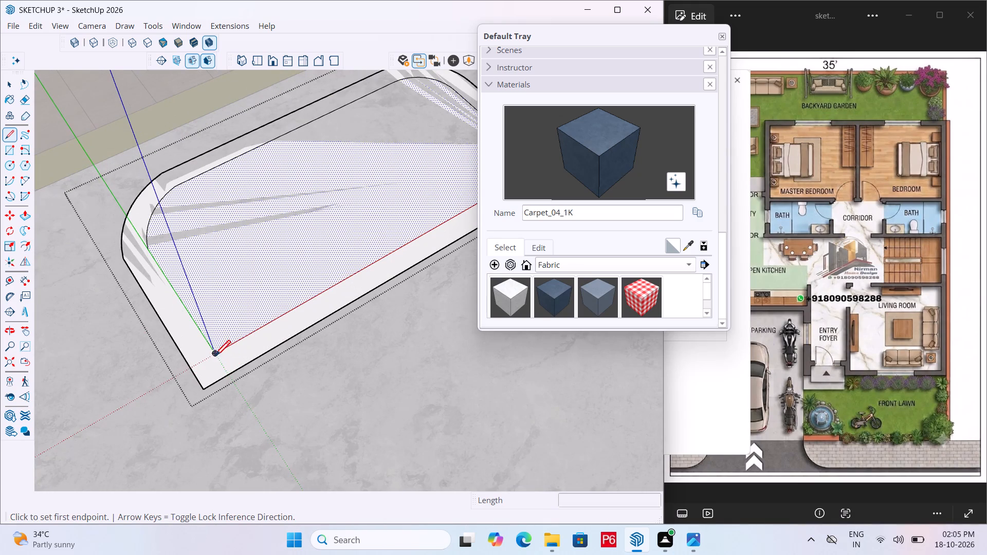
{"action": "left_click", "coordinate": [215, 356]}
{"action": "left_click", "coordinate": [186, 367]}
{"action": "scroll", "coordinate": [123, 412], "scroll_direction": "down", "scroll_amount": 5}
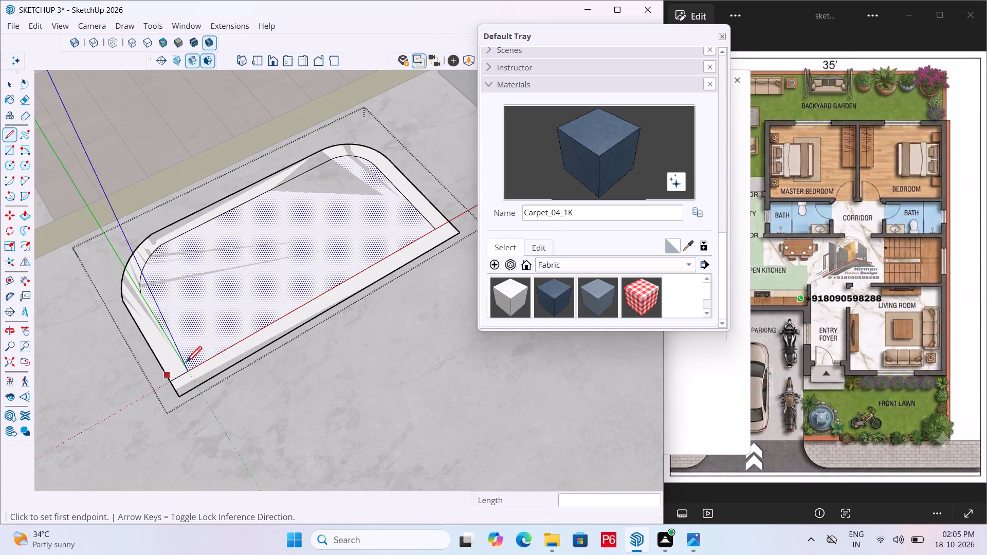
{"action": "left_click_drag", "start_coordinate": [434, 231], "coordinate": [446, 222]}
{"action": "left_click", "coordinate": [451, 219]}
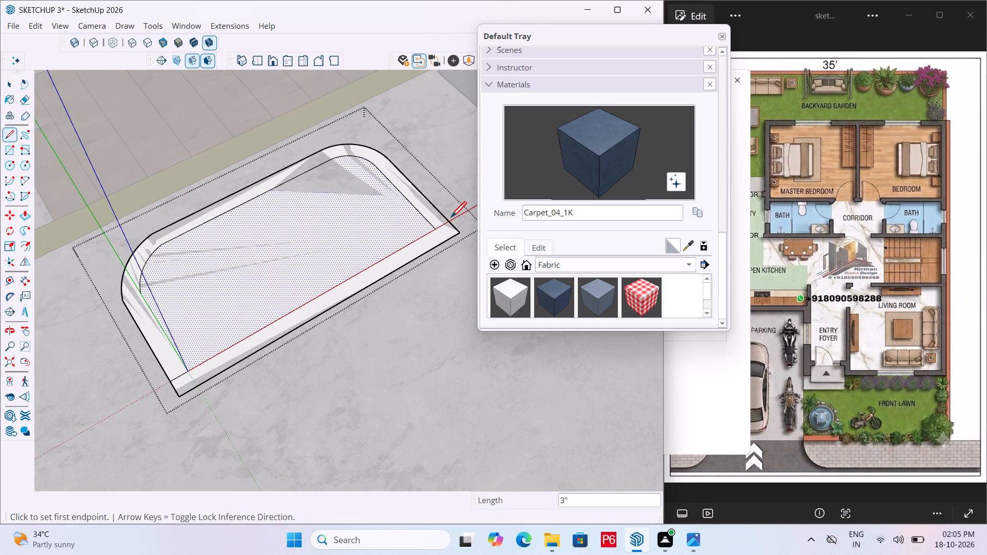
Erase the outer straight edge and its two leftover corner stubs so the 3" border stays open on the side away from the staircase.
{"action": "key", "text": "e"}
{"action": "double_click", "coordinate": [347, 300]}
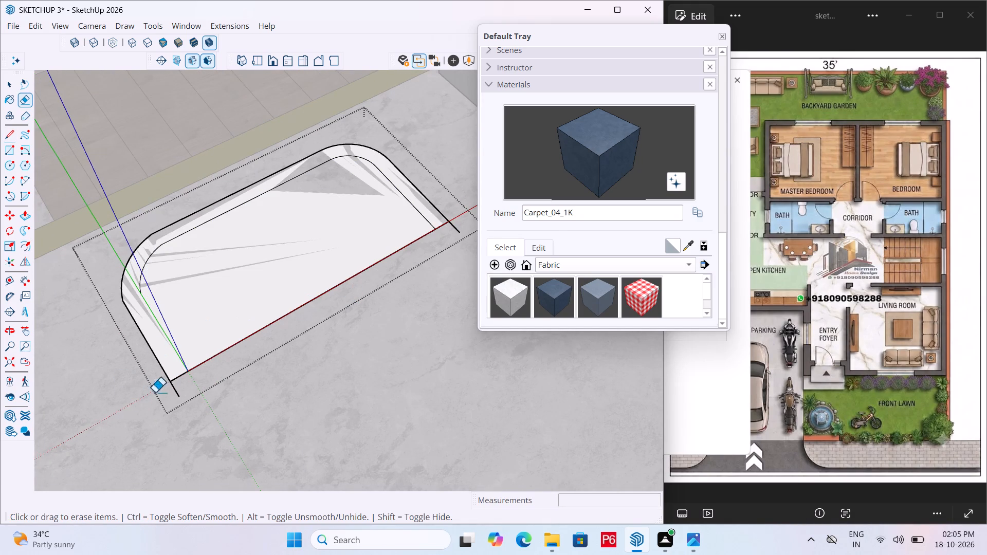
{"action": "left_click_drag", "start_coordinate": [164, 393], "coordinate": [179, 391]}
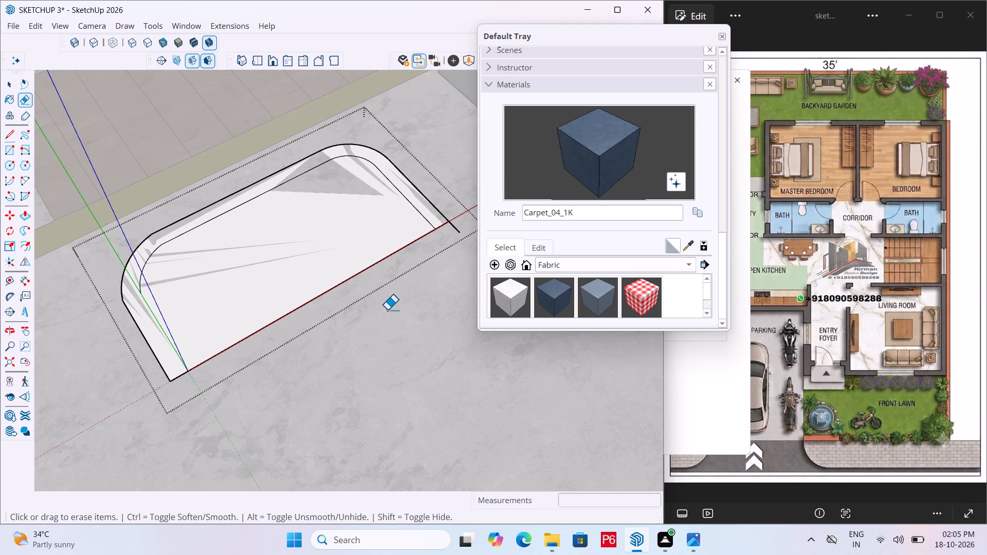
{"action": "left_click_drag", "start_coordinate": [454, 233], "coordinate": [459, 228]}
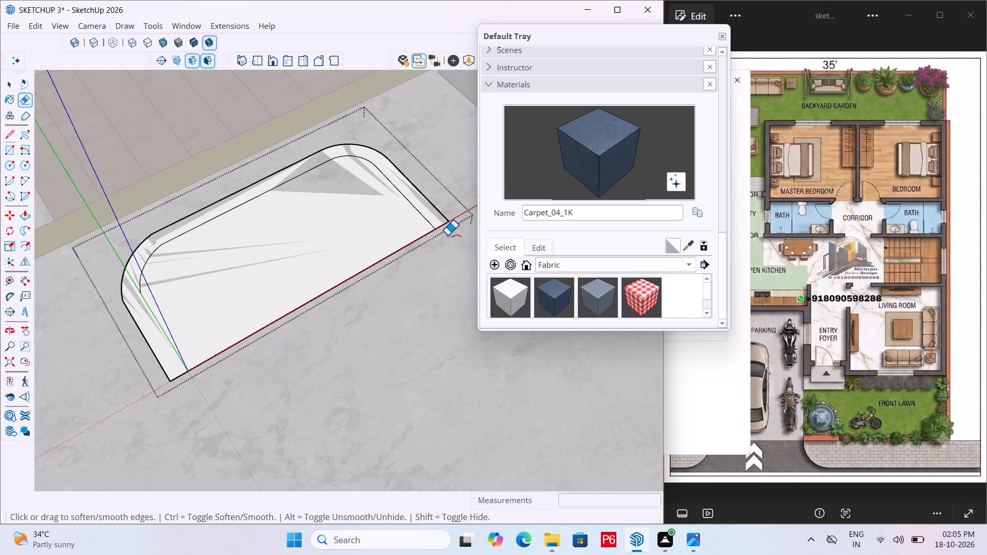
Save the model.
{"action": "key", "text": "ctrl+s"}
{"action": "key", "text": "ctrl+s"}
{"action": "key", "text": "ctrl+s"}
{"action": "key", "text": "ctrl+s"}
{"action": "key", "text": "ctrl+s"}
{"action": "key", "text": "ctrl+s"}
{"action": "key", "text": "ctrl+s"}
{"action": "key", "text": "ctrl+s"}
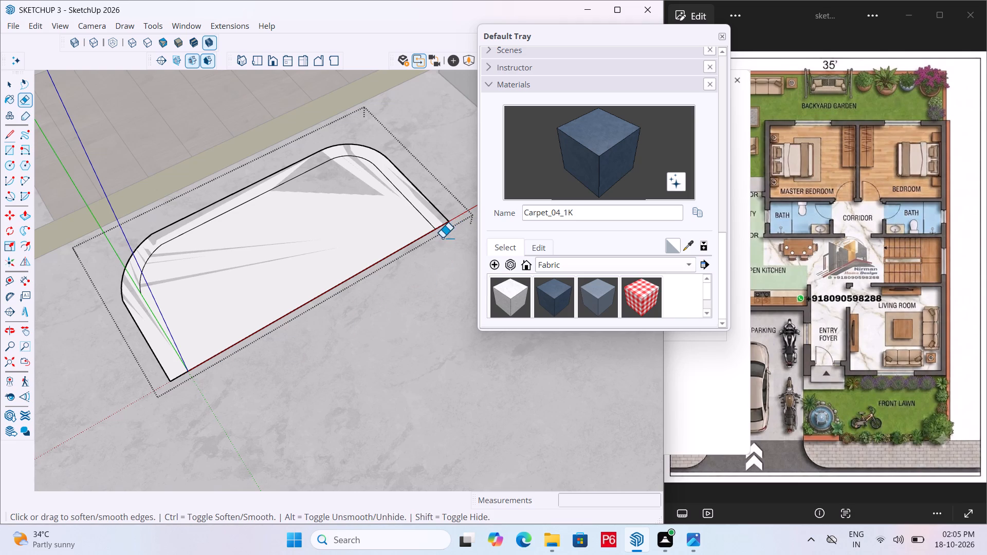
{"action": "key", "text": "ctrl+s"}
{"action": "key", "text": "ctrl+s"}
{"action": "key", "text": "ctrl+s"}
Choose the Carpet_04_1K fabric material for painting.
{"action": "scroll", "coordinate": [446, 280], "scroll_direction": "down", "scroll_amount": 4}
{"action": "scroll", "coordinate": [310, 306], "scroll_direction": "down", "scroll_amount": 9}
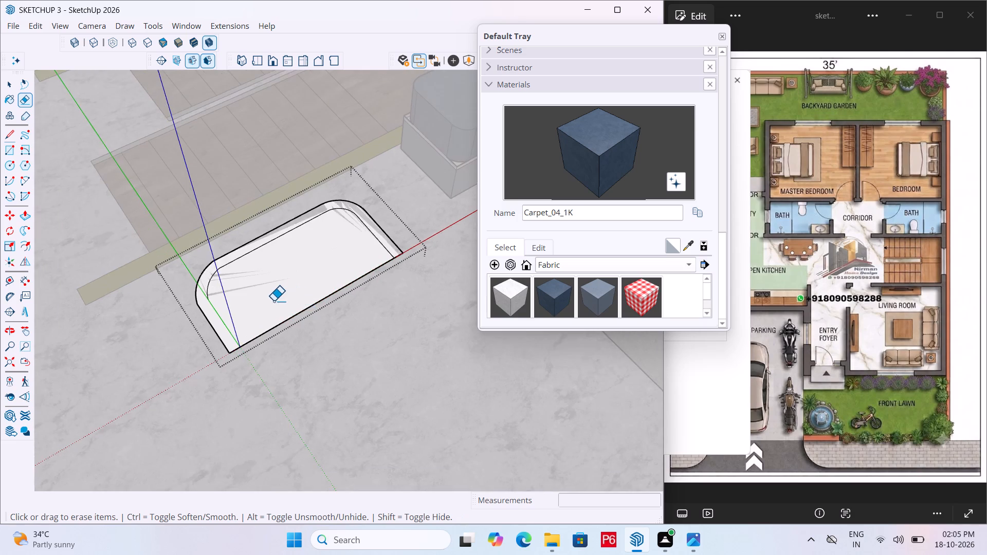
{"action": "scroll", "coordinate": [273, 301], "scroll_direction": "down", "scroll_amount": 10}
{"action": "scroll", "coordinate": [263, 300], "scroll_direction": "up", "scroll_amount": 5}
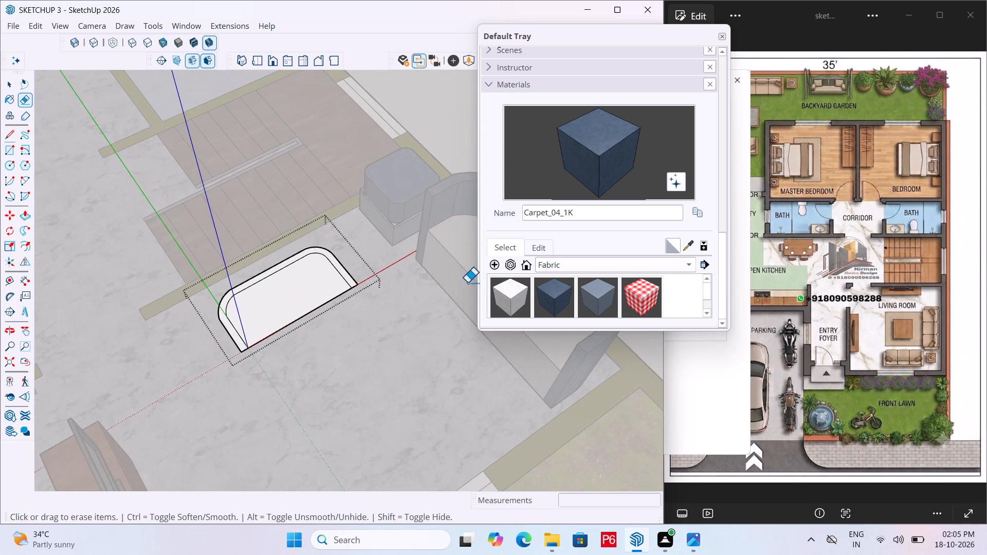
{"action": "left_click", "coordinate": [550, 293]}
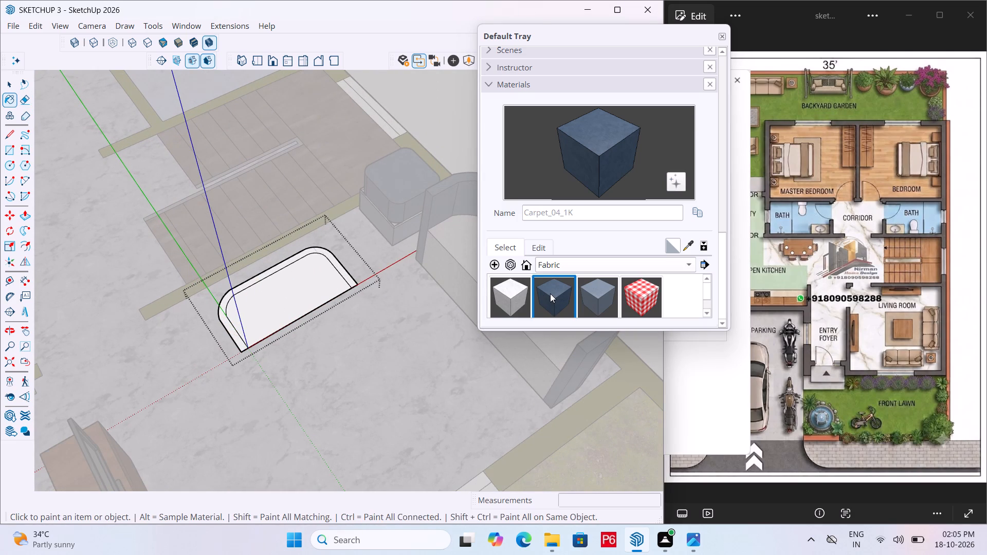
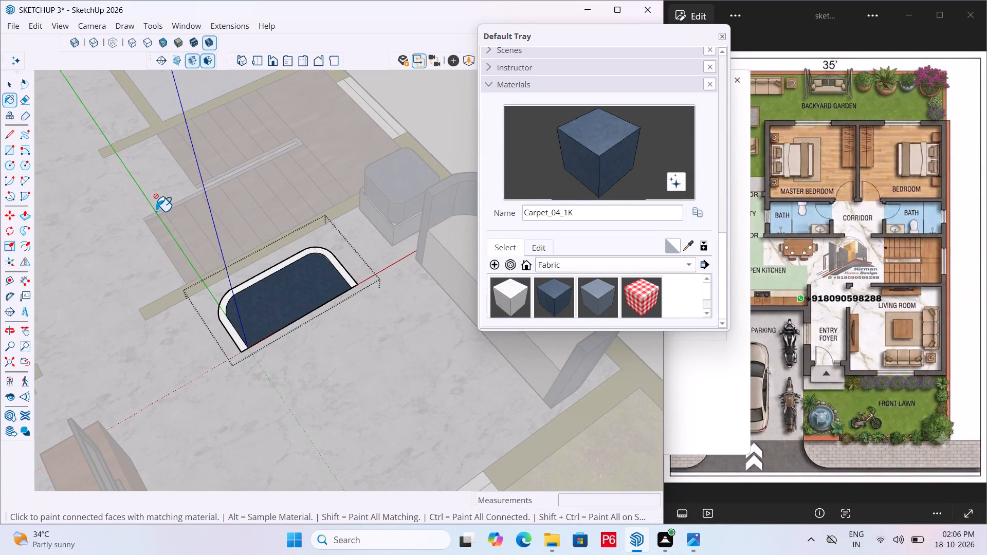
Undo the paint on the seat's inner face and paint its 3" border with Carpet_04_1K instead.
{"action": "key", "text": "ctrl+z"}
{"action": "left_click", "coordinate": [268, 274]}
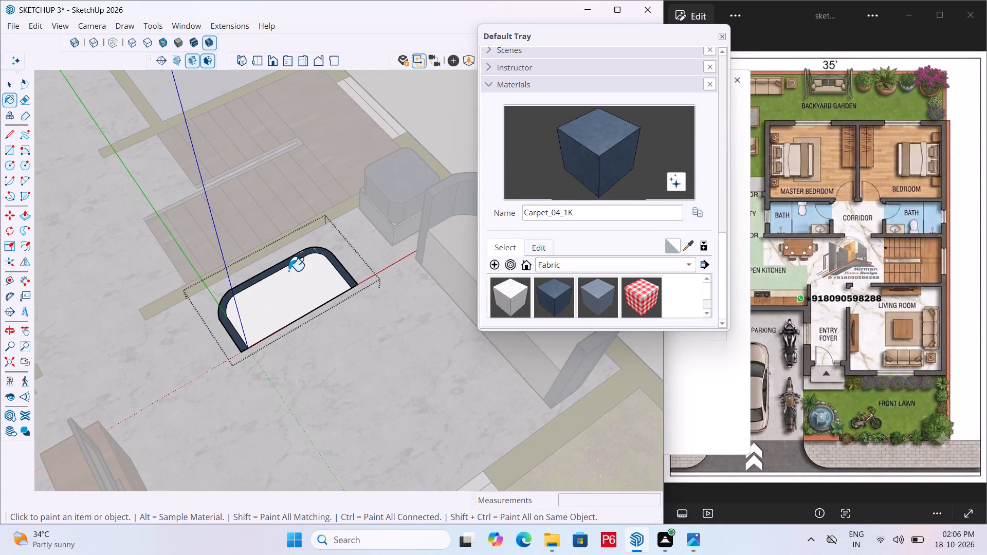
Paint the seat's inner face with the Carpet_01_1K fabric.
{"action": "left_click", "coordinate": [514, 294]}
{"action": "left_click", "coordinate": [312, 299]}
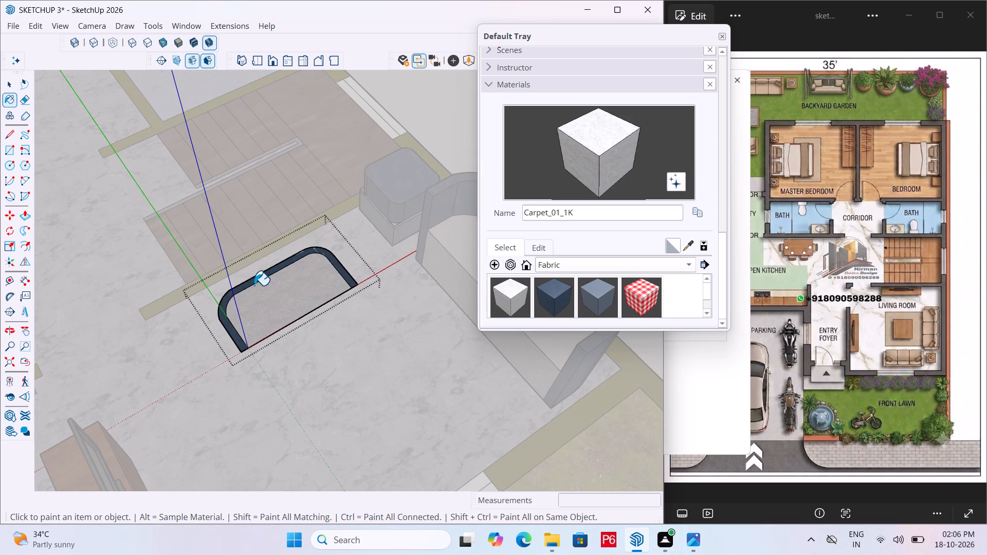
Push/Pull the seat's inner face up 2'.
{"action": "scroll", "coordinate": [227, 293], "scroll_direction": "up", "scroll_amount": 4}
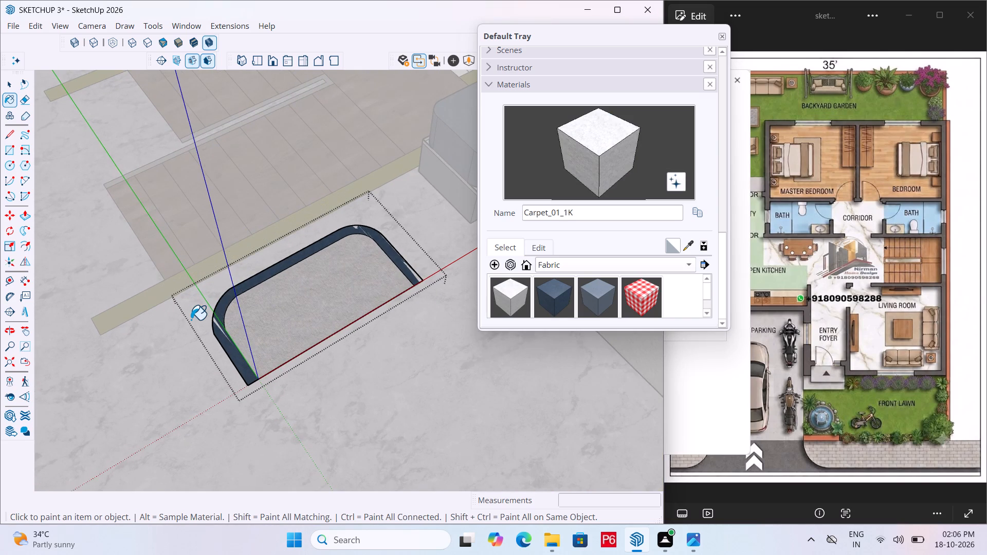
{"action": "scroll", "coordinate": [191, 320], "scroll_direction": "down", "scroll_amount": 5}
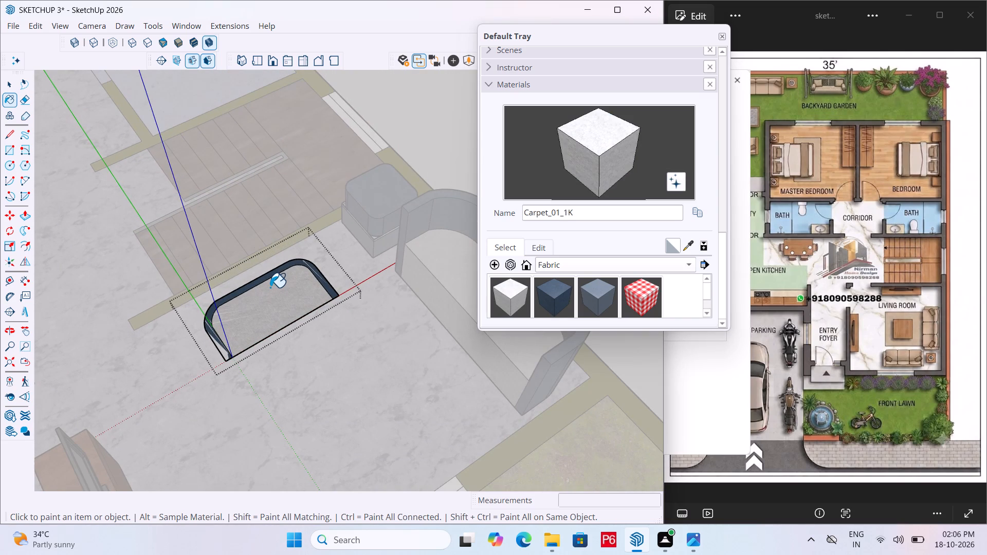
{"action": "key", "text": "p"}
{"action": "left_click", "coordinate": [283, 308]}
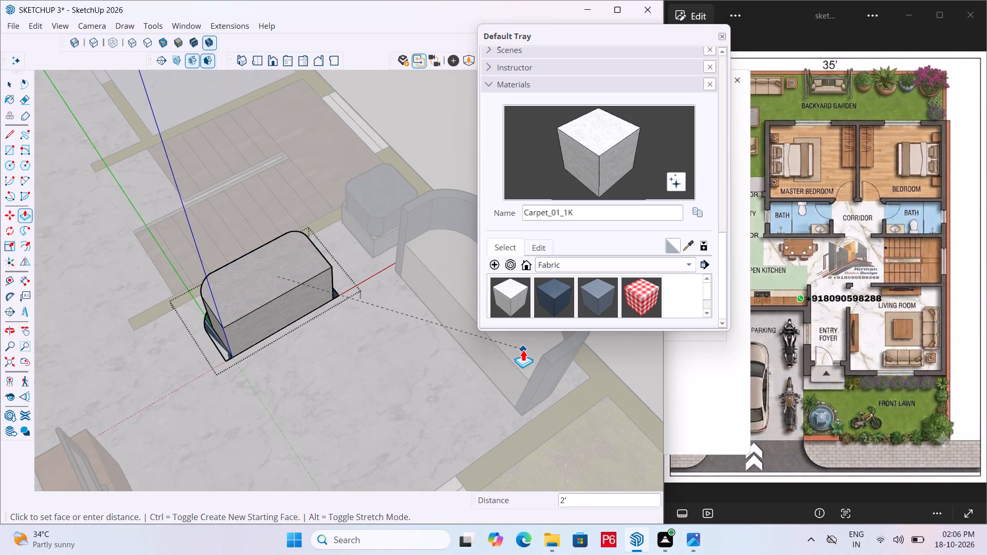
{"action": "left_click", "coordinate": [523, 349]}
Push/Pull the seat's border up 2', level with the top of the inner block.
{"action": "scroll", "coordinate": [228, 341], "scroll_direction": "up", "scroll_amount": 4}
{"action": "left_click", "coordinate": [218, 354]}
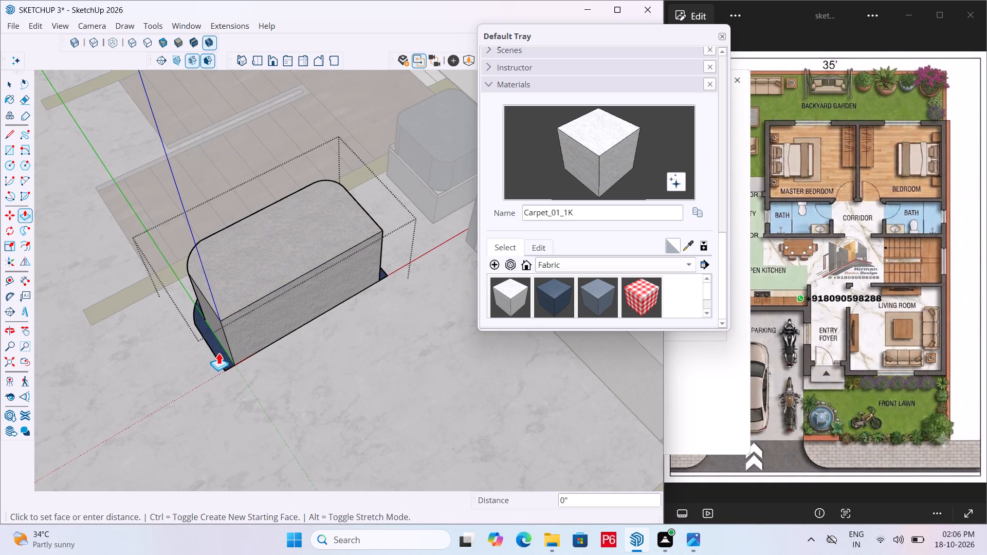
{"action": "scroll", "coordinate": [304, 354], "scroll_direction": "down", "scroll_amount": 1}
{"action": "left_click", "coordinate": [272, 242]}
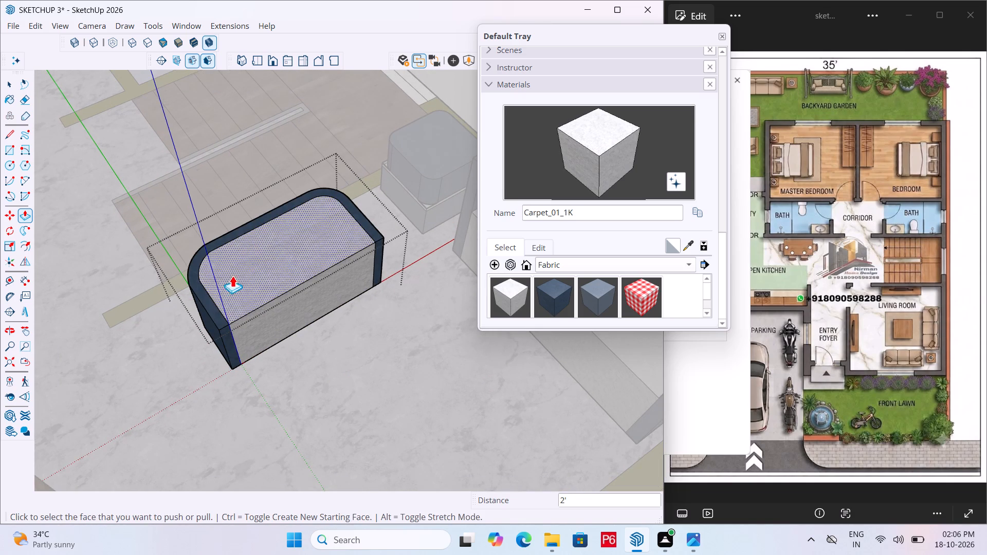
Raise the border about 1' 7 5/8" above the cushion as back and armrests, and leave the seat group.
{"action": "left_click", "coordinate": [215, 314]}
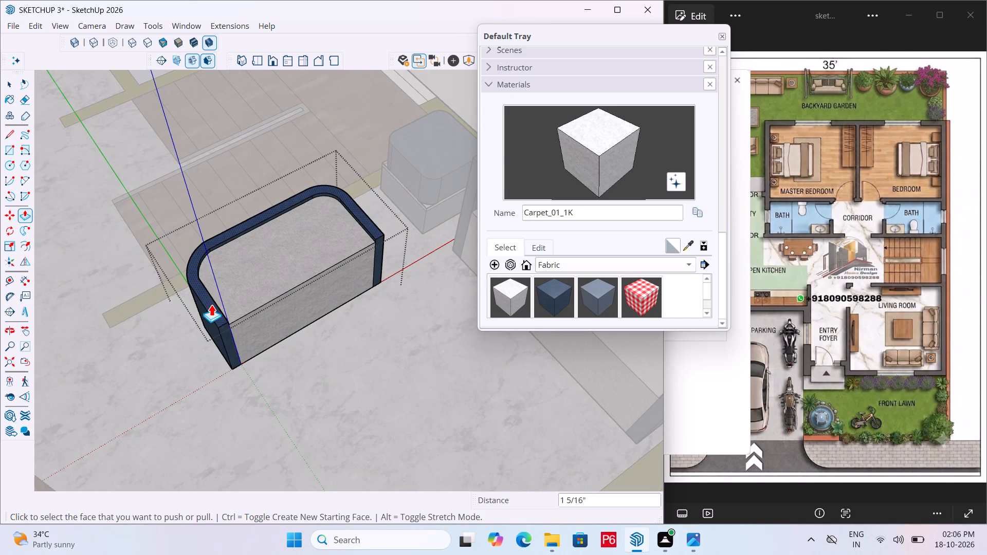
{"action": "key", "text": "ctrl+z"}
{"action": "left_click", "coordinate": [213, 311]}
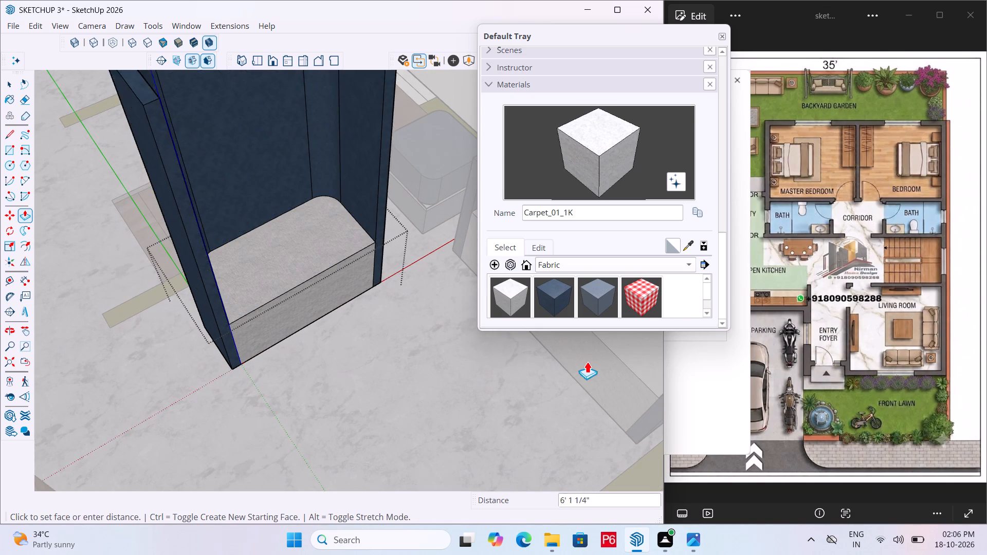
{"action": "scroll", "coordinate": [394, 364], "scroll_direction": "down", "scroll_amount": 6}
{"action": "left_click", "coordinate": [435, 249]}
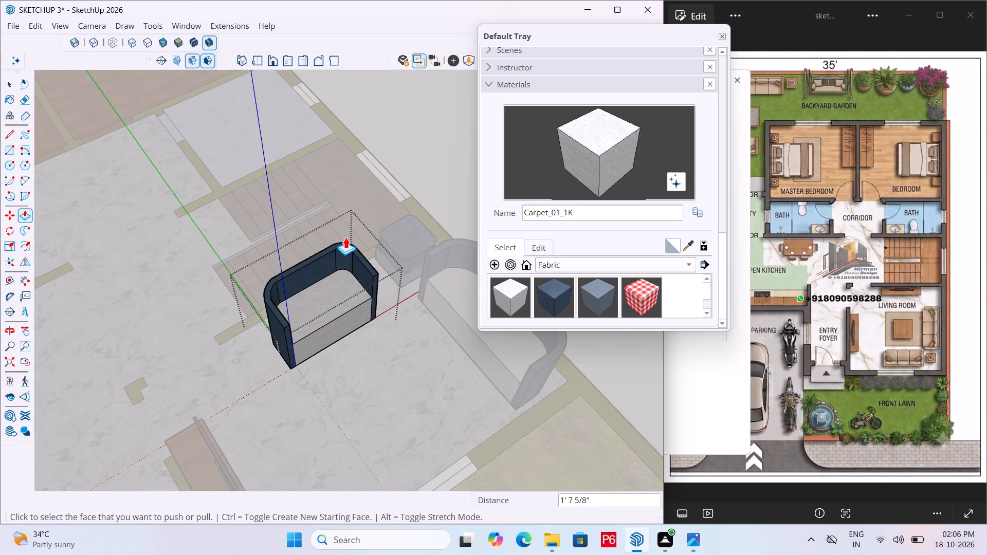
{"action": "scroll", "coordinate": [298, 228], "scroll_direction": "down", "scroll_amount": 5}
{"action": "middle_click_drag", "start_coordinate": [406, 271], "coordinate": [348, 254]}
{"action": "key", "text": "space"}
{"action": "double_click", "coordinate": [411, 197]}
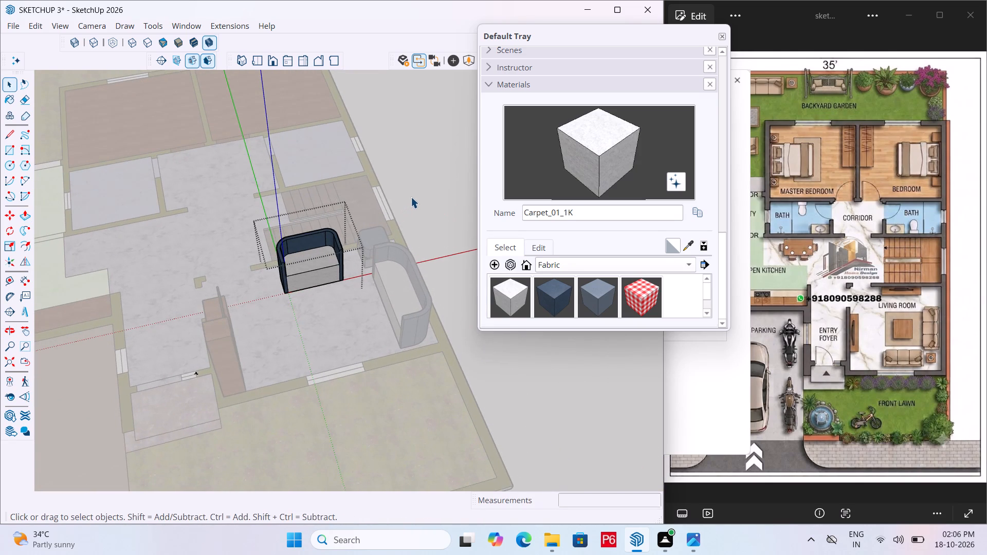
Save the model.
{"action": "middle_click_drag", "start_coordinate": [303, 244], "coordinate": [335, 235]}
{"action": "key", "text": "ctrl+s"}
{"action": "key", "text": "ctrl+s"}
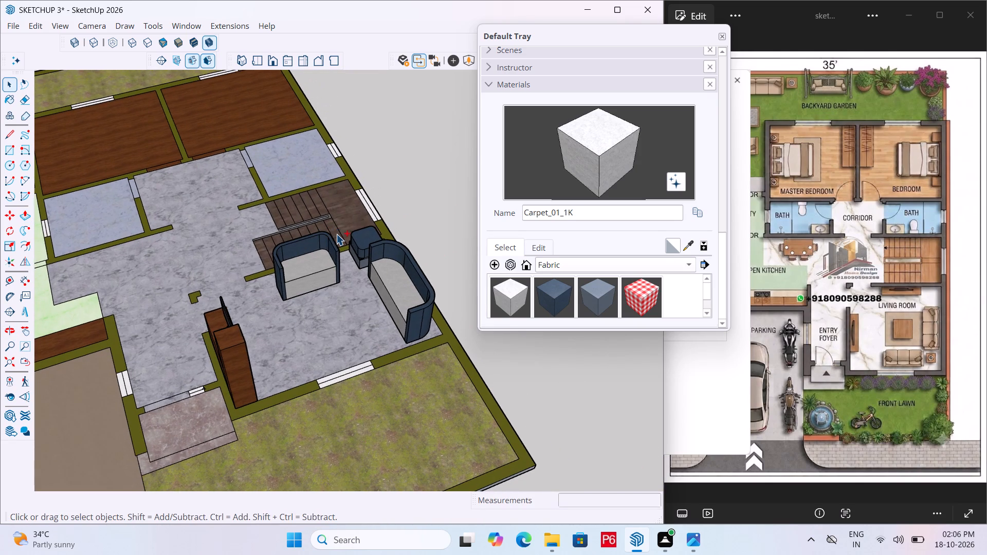
{"action": "key", "text": "ctrl+s"}
{"action": "key", "text": "ctrl+s"}
{"action": "key", "text": "ctrl+s"}
Draw a rectangle about 2' 3" by 3' 9 11/16" on the living-room floor between the two seats and the TV unit.
{"action": "scroll", "coordinate": [326, 283], "scroll_direction": "down", "scroll_amount": 5}
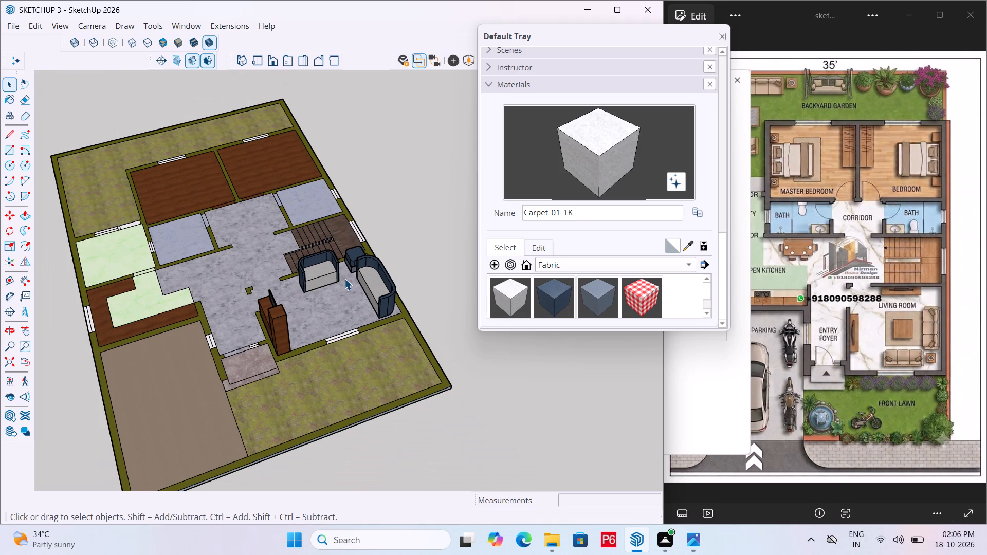
{"action": "middle_click_drag", "start_coordinate": [343, 310], "coordinate": [317, 311]}
{"action": "scroll", "coordinate": [317, 311], "scroll_direction": "up", "scroll_amount": 5}
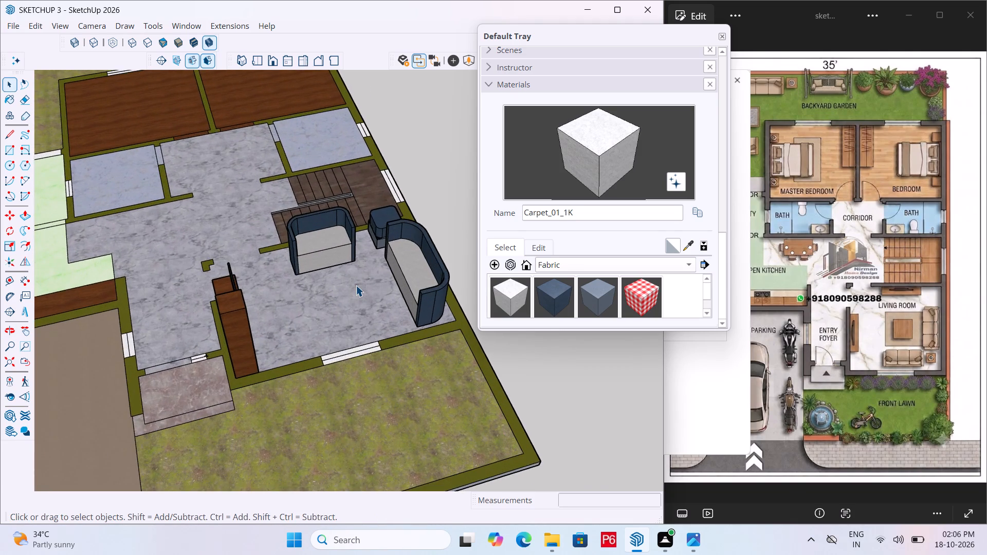
{"action": "scroll", "coordinate": [356, 286], "scroll_direction": "up", "scroll_amount": 5}
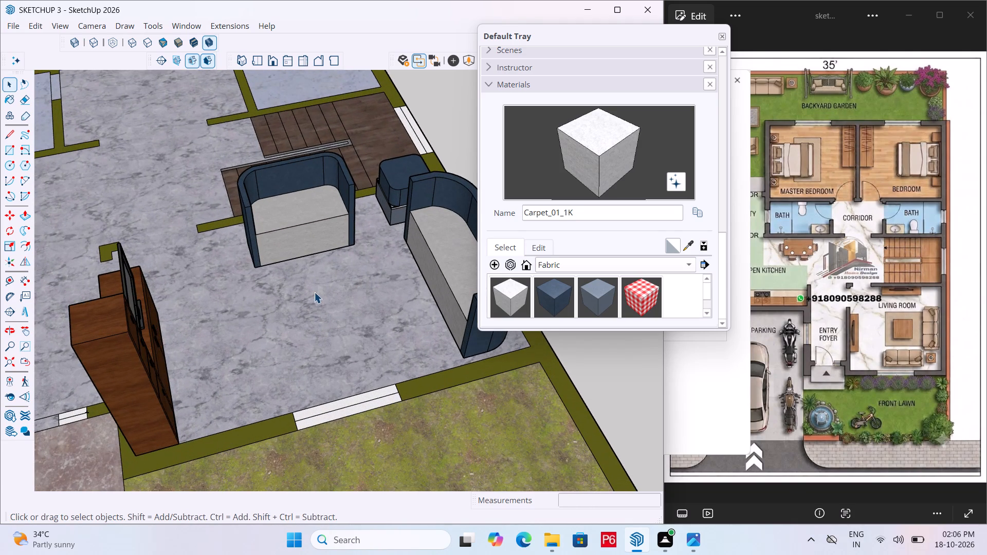
{"action": "key", "text": "r"}
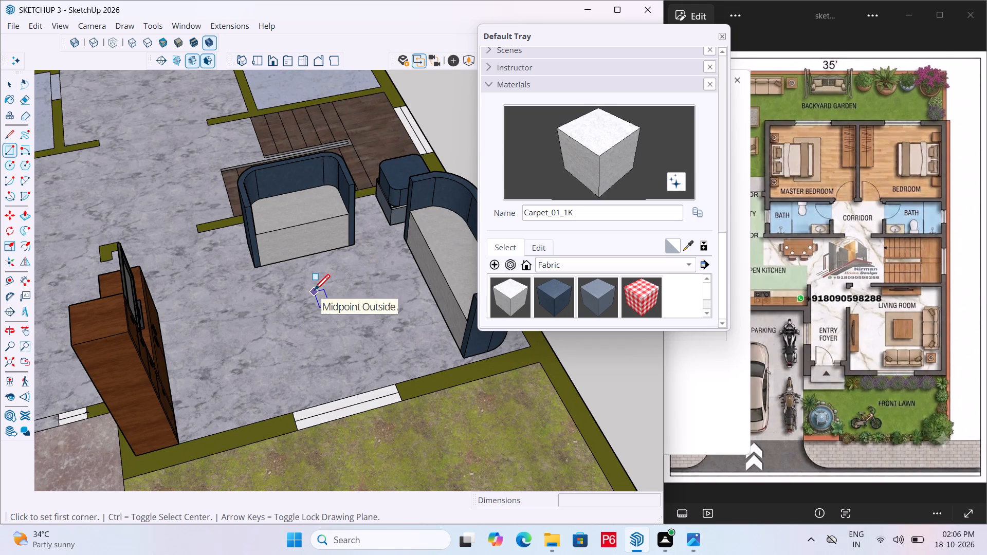
{"action": "left_click", "coordinate": [312, 285]}
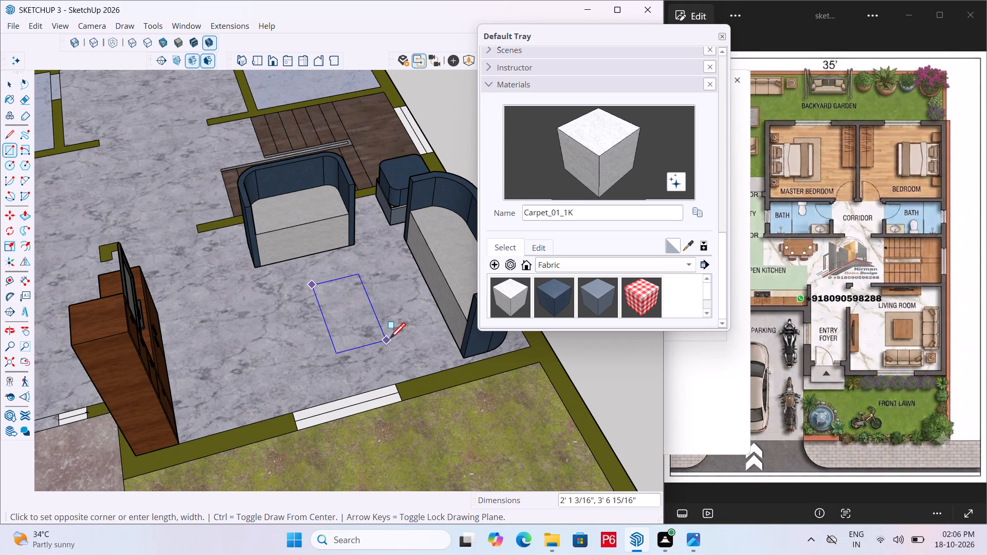
{"action": "left_click", "coordinate": [393, 344]}
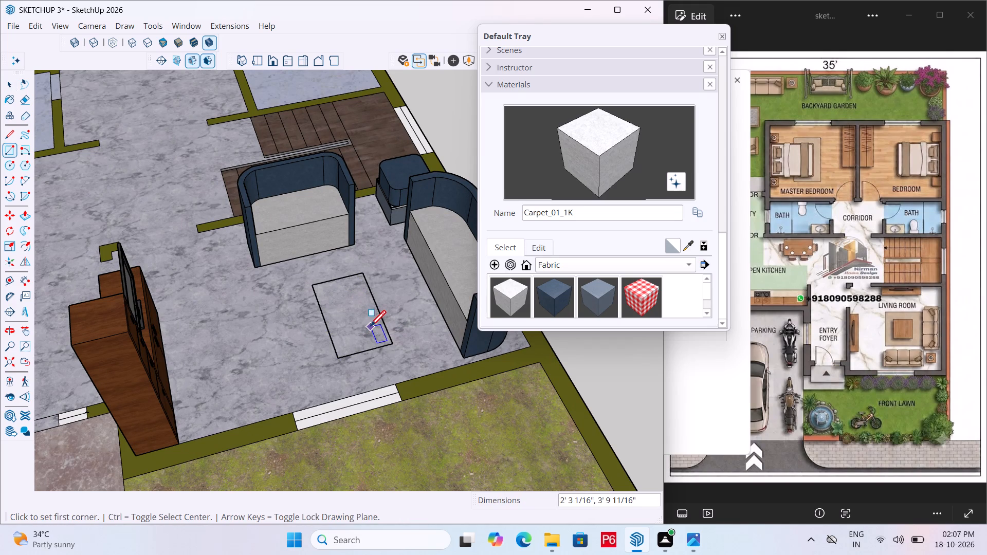
Make the new floor rectangle with its edges a group.
{"action": "key", "text": "space"}
{"action": "double_click", "coordinate": [353, 329]}
{"action": "left_click", "coordinate": [354, 326]}
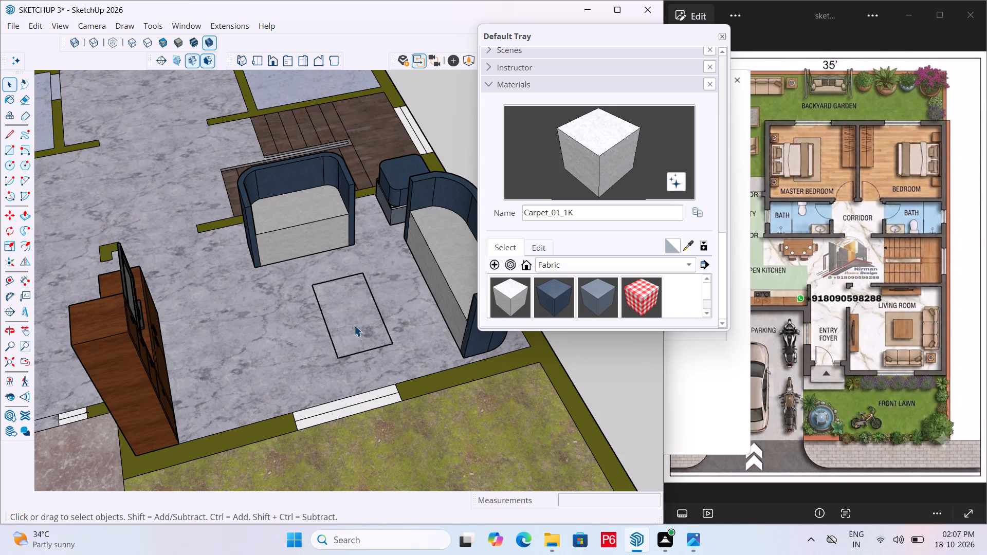
{"action": "left_click", "coordinate": [436, 112]}
{"action": "double_click", "coordinate": [356, 295]}
{"action": "right_click", "coordinate": [356, 294]}
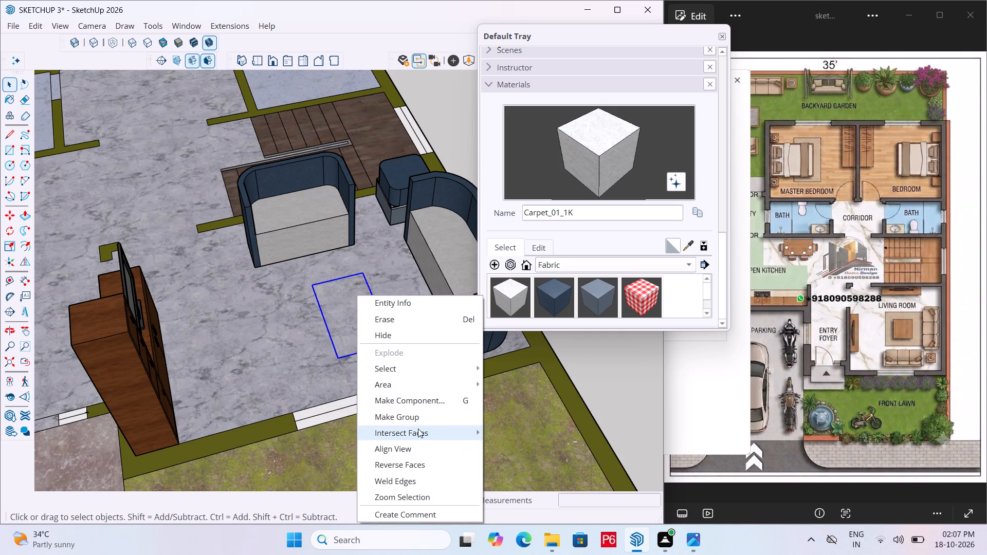
{"action": "left_click", "coordinate": [423, 415]}
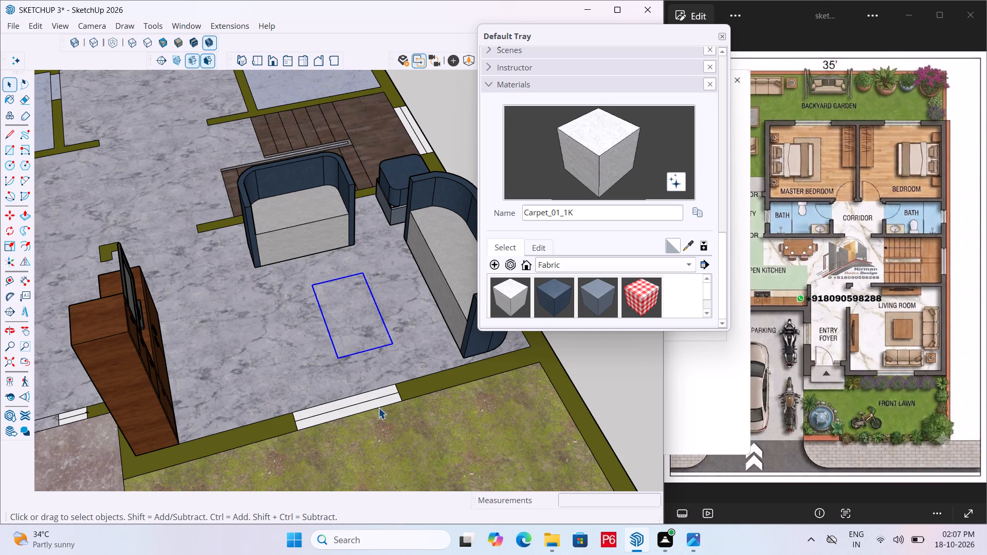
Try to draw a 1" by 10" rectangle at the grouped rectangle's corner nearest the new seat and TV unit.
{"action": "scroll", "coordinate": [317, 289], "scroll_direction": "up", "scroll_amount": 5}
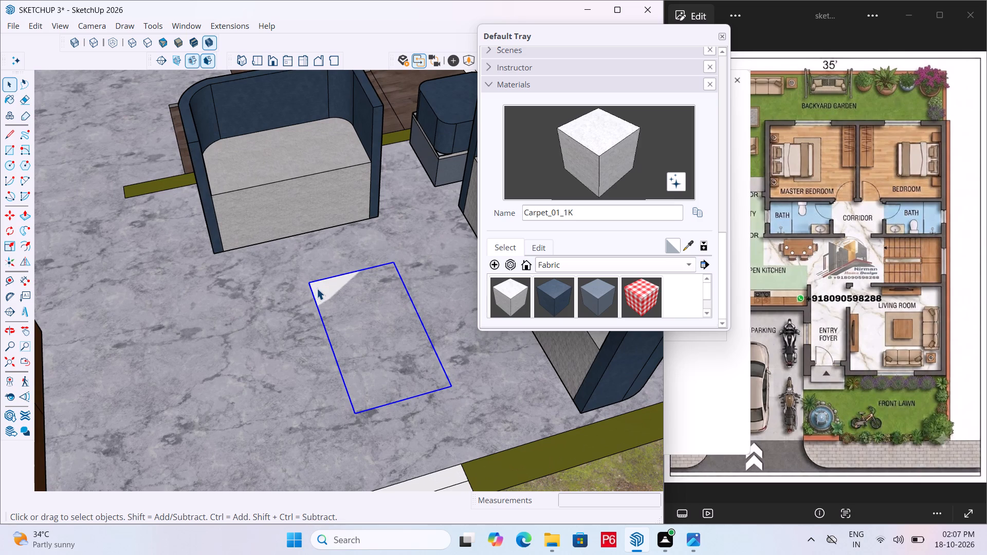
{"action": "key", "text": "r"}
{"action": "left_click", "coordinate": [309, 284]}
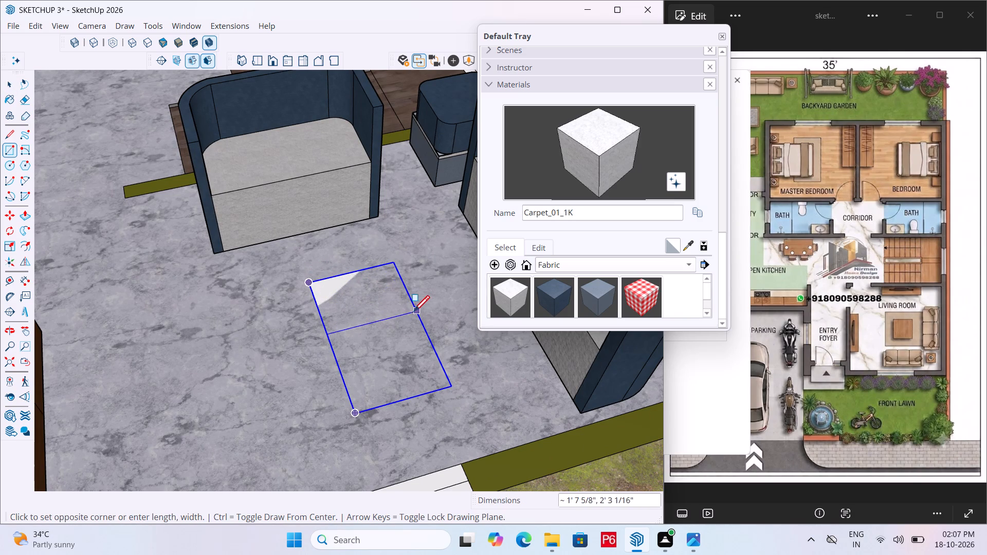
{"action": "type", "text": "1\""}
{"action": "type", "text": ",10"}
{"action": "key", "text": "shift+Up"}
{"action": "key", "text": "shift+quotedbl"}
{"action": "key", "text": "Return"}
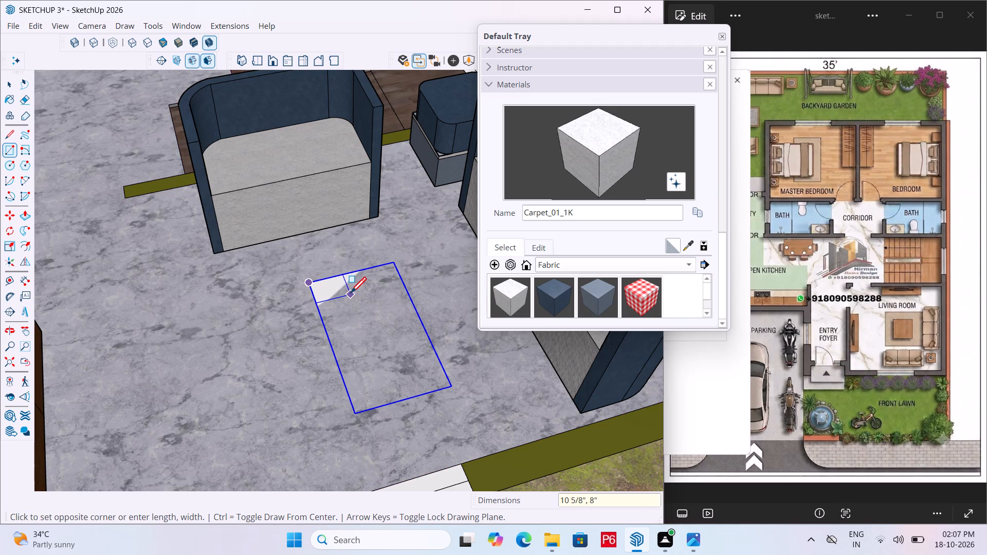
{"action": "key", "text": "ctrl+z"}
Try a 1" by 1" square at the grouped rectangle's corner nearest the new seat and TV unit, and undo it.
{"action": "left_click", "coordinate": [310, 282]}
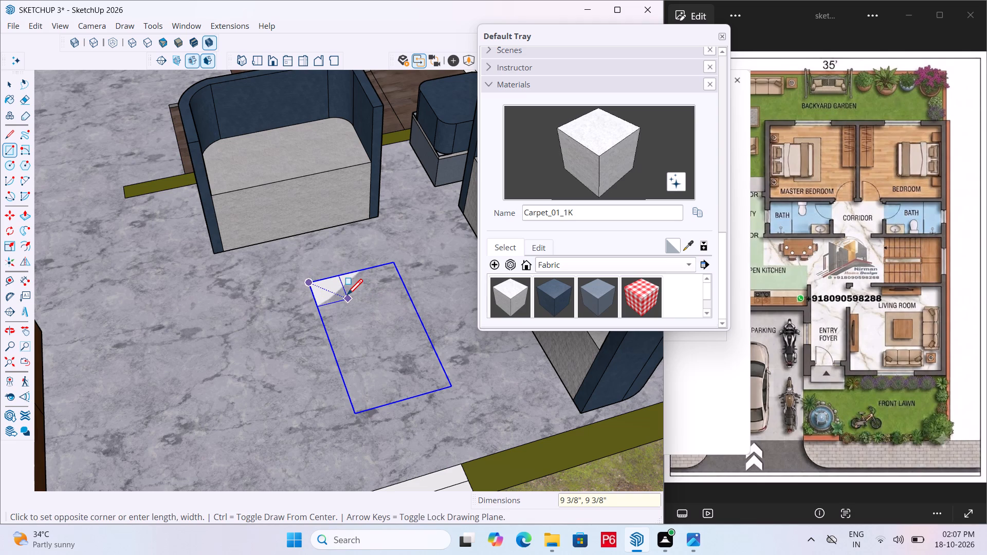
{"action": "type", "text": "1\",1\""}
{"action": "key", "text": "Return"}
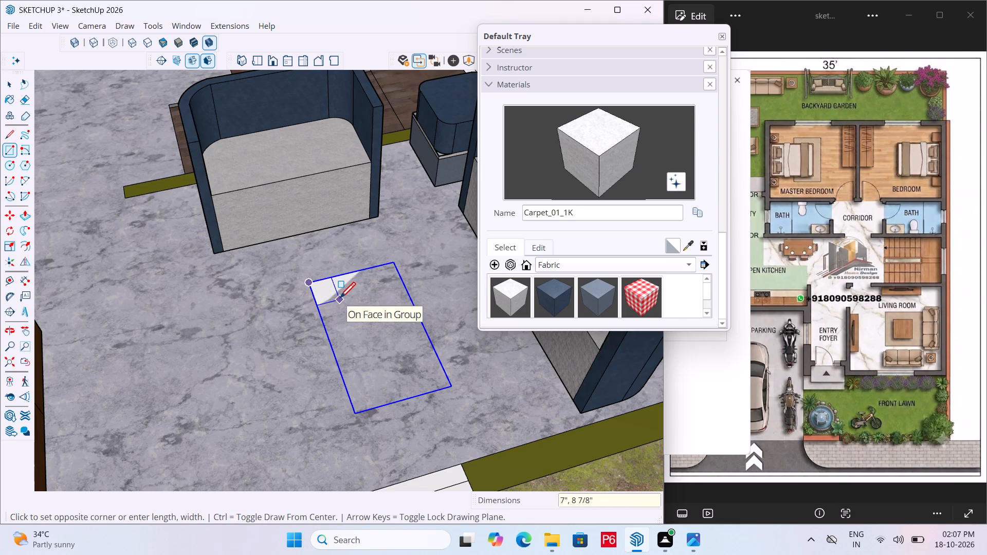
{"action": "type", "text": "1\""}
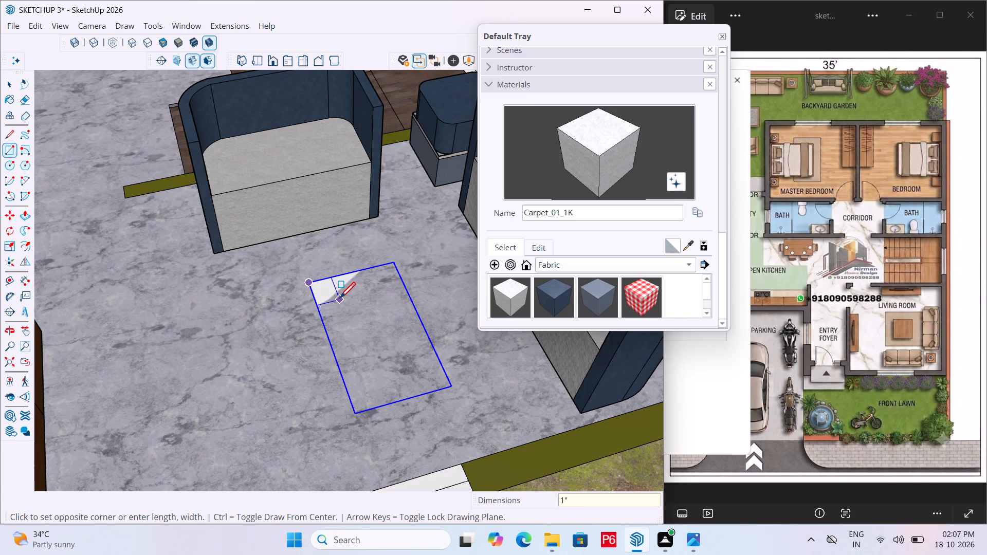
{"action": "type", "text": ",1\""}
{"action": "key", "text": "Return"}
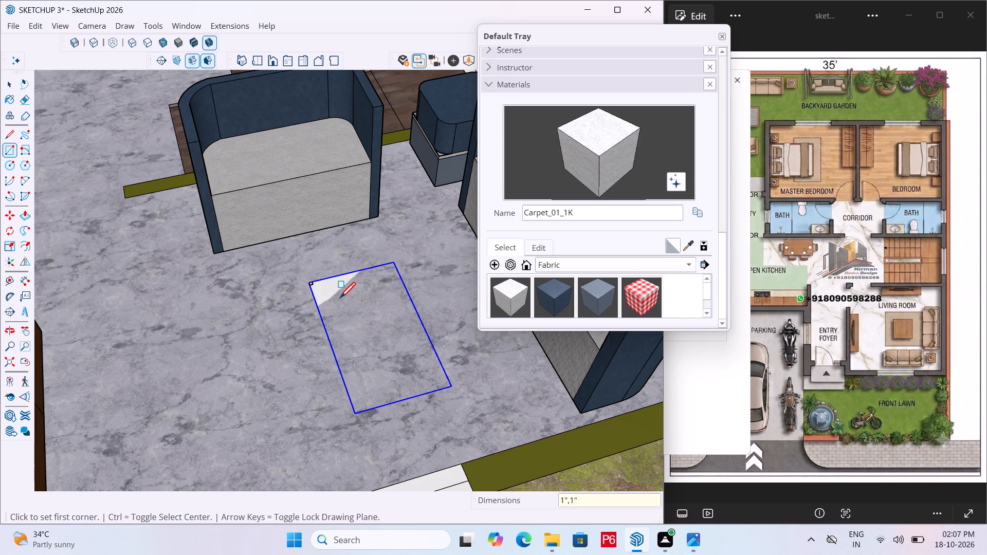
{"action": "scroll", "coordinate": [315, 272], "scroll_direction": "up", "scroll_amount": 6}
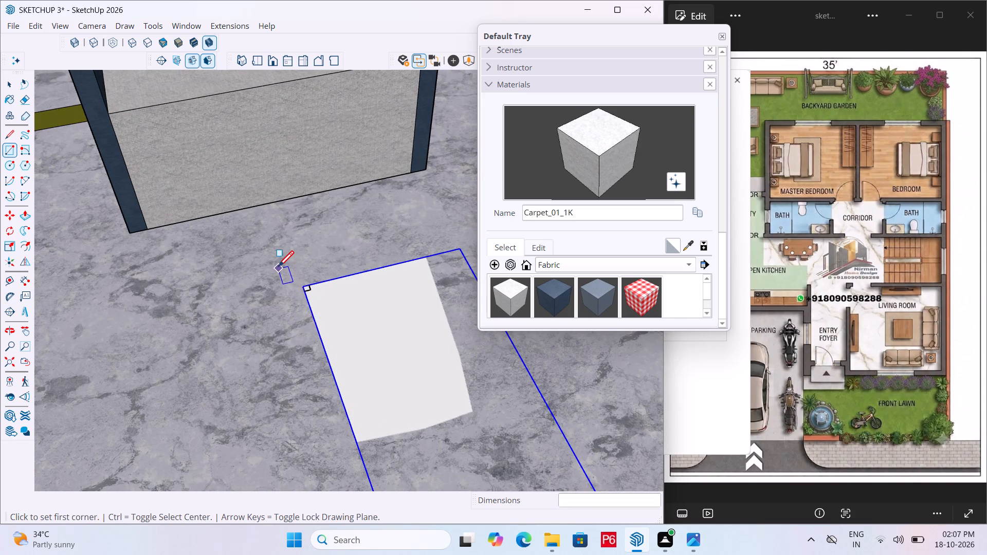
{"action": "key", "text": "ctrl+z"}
Draw a 4" by 4" square at the grouped rectangle's corner nearest the new seat and TV unit.
{"action": "scroll", "coordinate": [305, 287], "scroll_direction": "up", "scroll_amount": 1}
{"action": "left_click", "coordinate": [305, 287]}
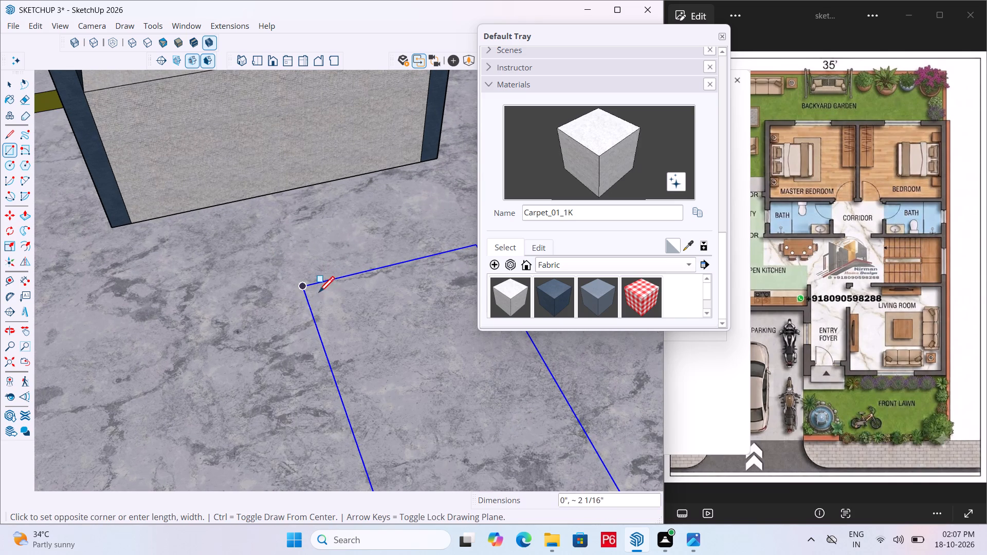
{"action": "type", "text": "4\""}
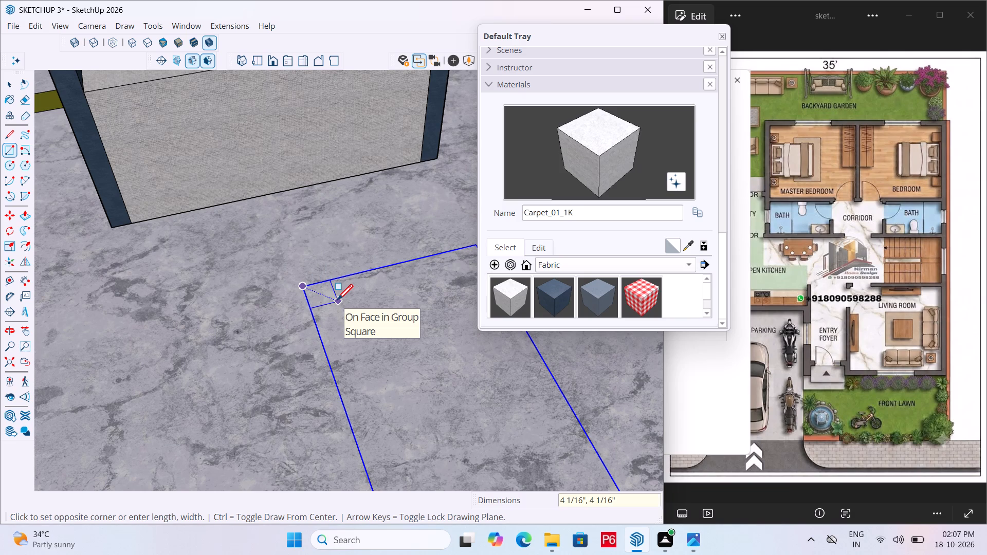
{"action": "key", "text": "4"}
{"action": "key", "text": "shift+quotedbl"}
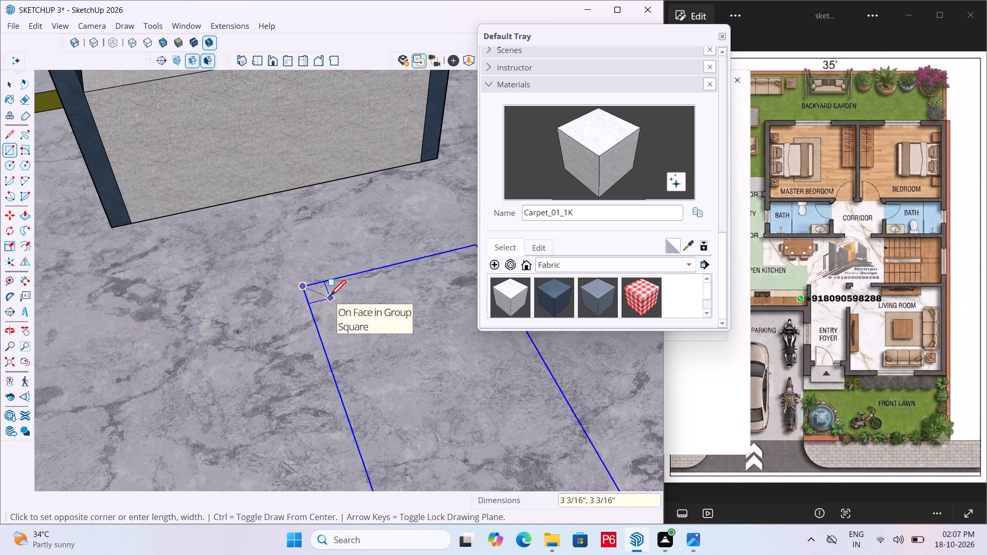
{"action": "type", "text": "4\""}
{"action": "key", "text": "4"}
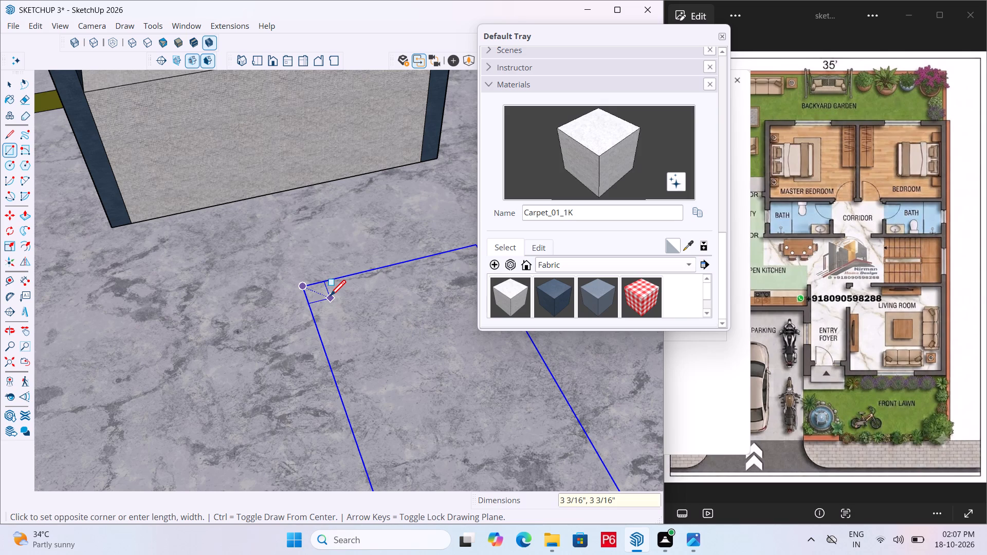
{"action": "key", "text": "shift+quotedbl"}
{"action": "key", "text": "4"}
{"action": "key", "text": "shift+quotedbl"}
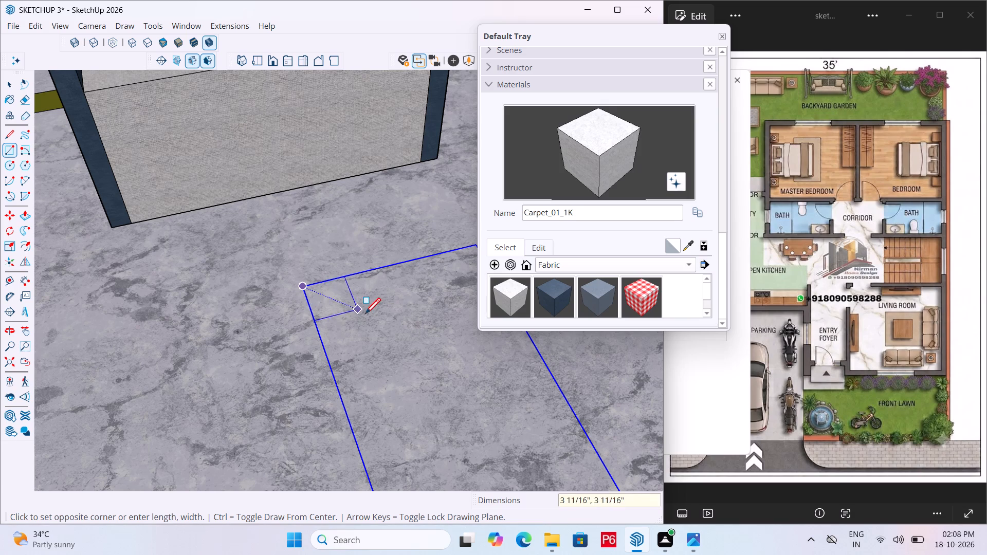
{"action": "scroll", "coordinate": [319, 304], "scroll_direction": "down", "scroll_amount": 2}
{"action": "scroll", "coordinate": [198, 250], "scroll_direction": "down", "scroll_amount": 5}
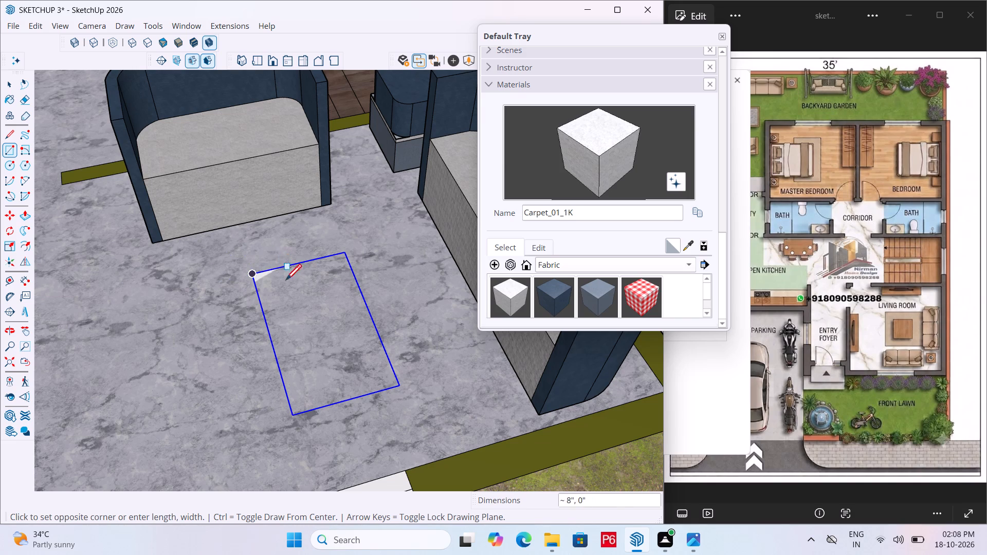
{"action": "scroll", "coordinate": [277, 285], "scroll_direction": "up", "scroll_amount": 5}
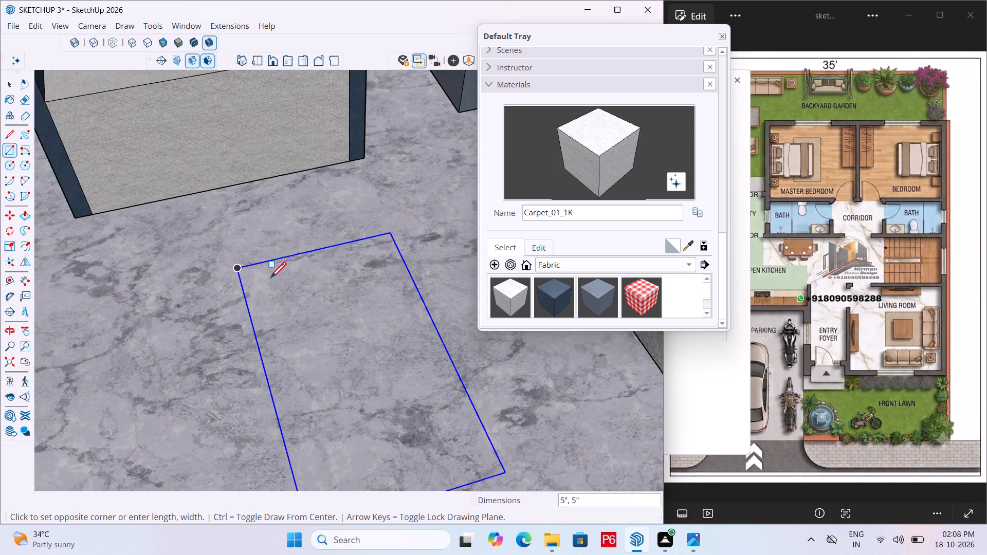
{"action": "scroll", "coordinate": [270, 280], "scroll_direction": "up", "scroll_amount": 4}
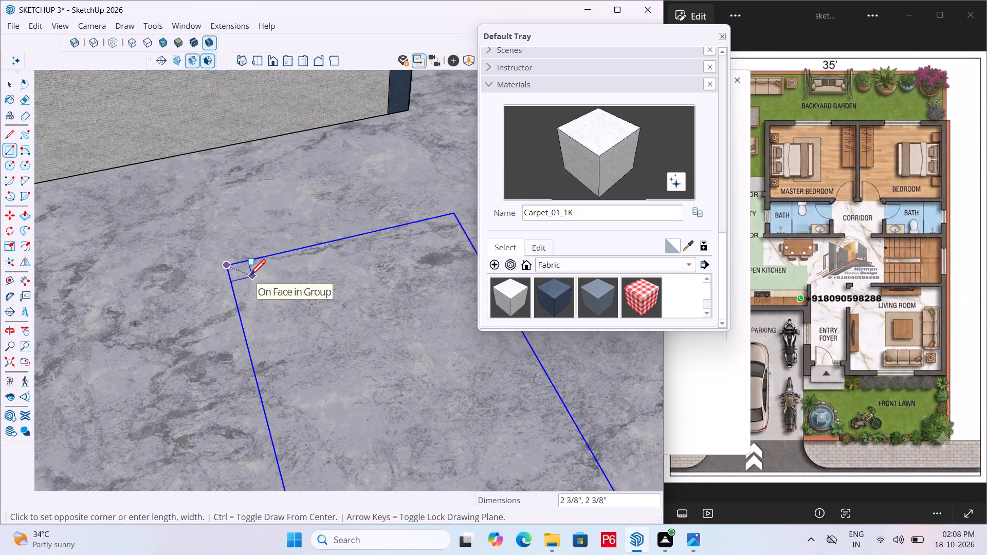
{"action": "type", "text": "4\""}
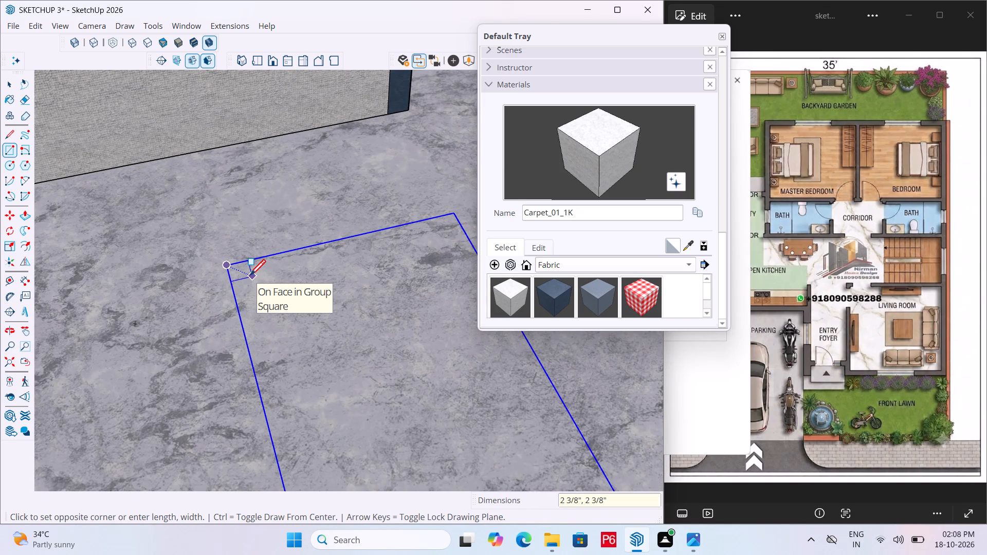
{"action": "key", "text": "4"}
{"action": "type", "text": ",4"}
{"action": "key", "text": "Return"}
{"action": "scroll", "coordinate": [246, 263], "scroll_direction": "down", "scroll_amount": 6}
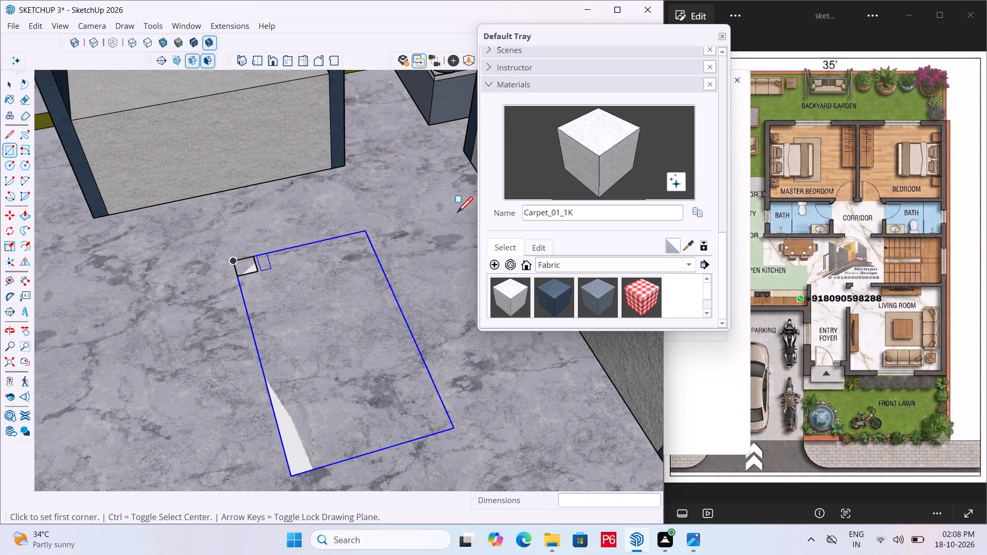
Make the 4" corner square with its edges a group.
{"action": "key", "text": "space"}
{"action": "left_click", "coordinate": [246, 268]}
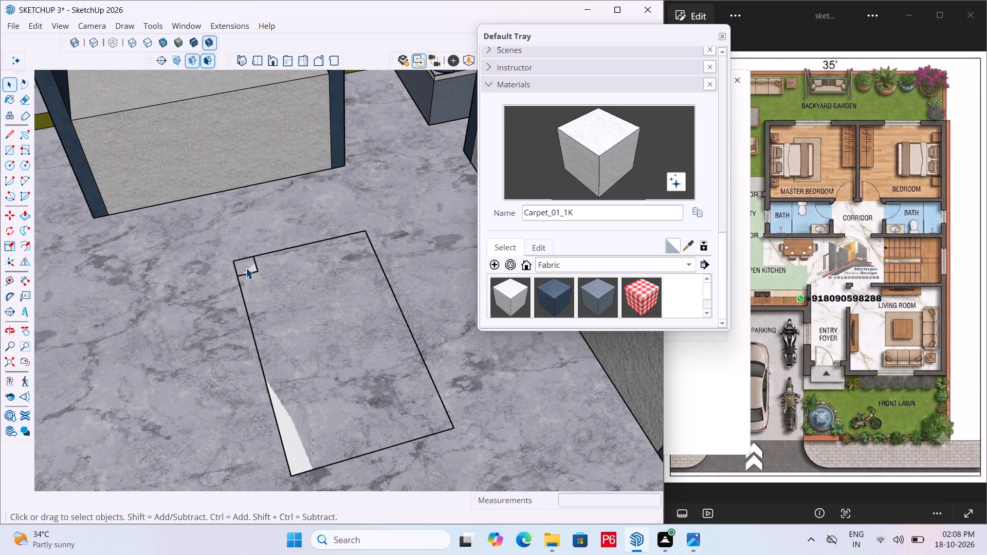
{"action": "double_click", "coordinate": [246, 268]}
{"action": "right_click", "coordinate": [246, 268]}
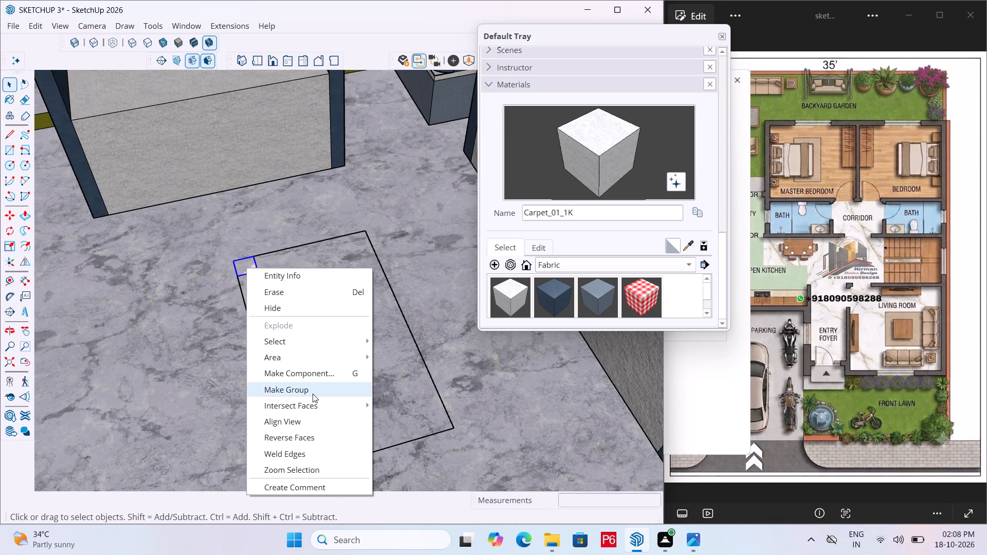
{"action": "left_click", "coordinate": [315, 388]}
Copy the grouped square along the table outline's short edge to the adjacent corner between the two seats.
{"action": "key", "text": "space"}
{"action": "left_click", "coordinate": [249, 265]}
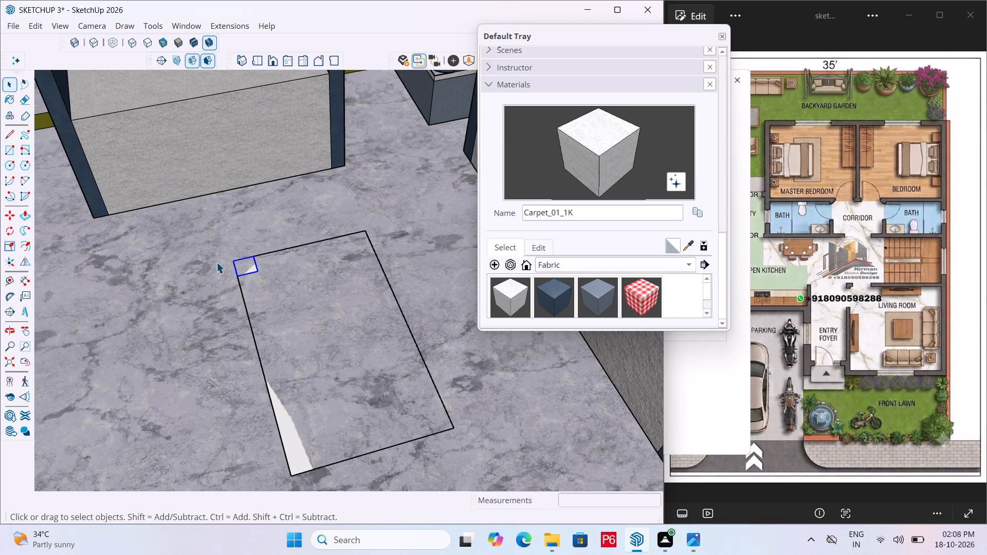
{"action": "key", "text": "m"}
{"action": "scroll", "coordinate": [226, 257], "scroll_direction": "up", "scroll_amount": 4}
{"action": "left_click", "coordinate": [268, 251]}
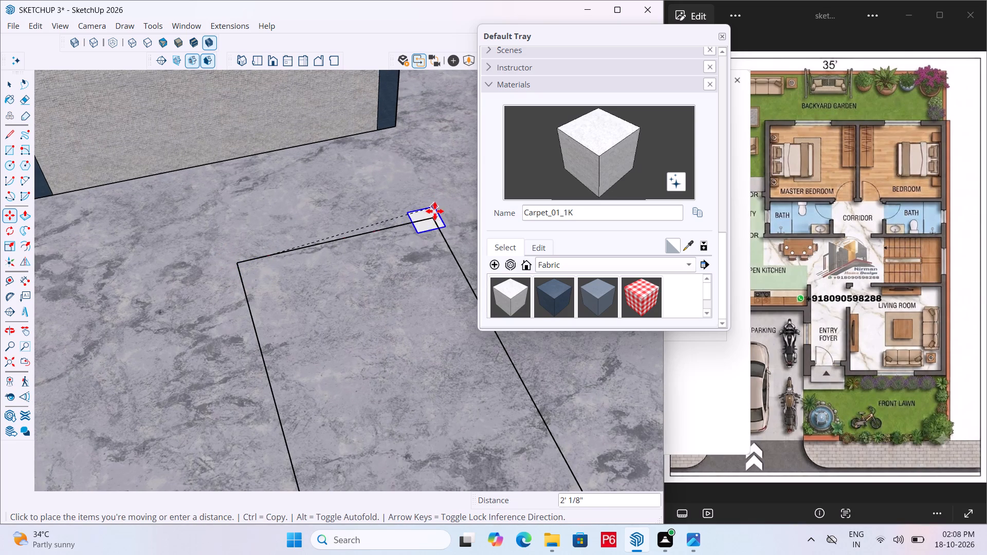
{"action": "left_click", "coordinate": [431, 218]}
{"action": "key", "text": "space"}
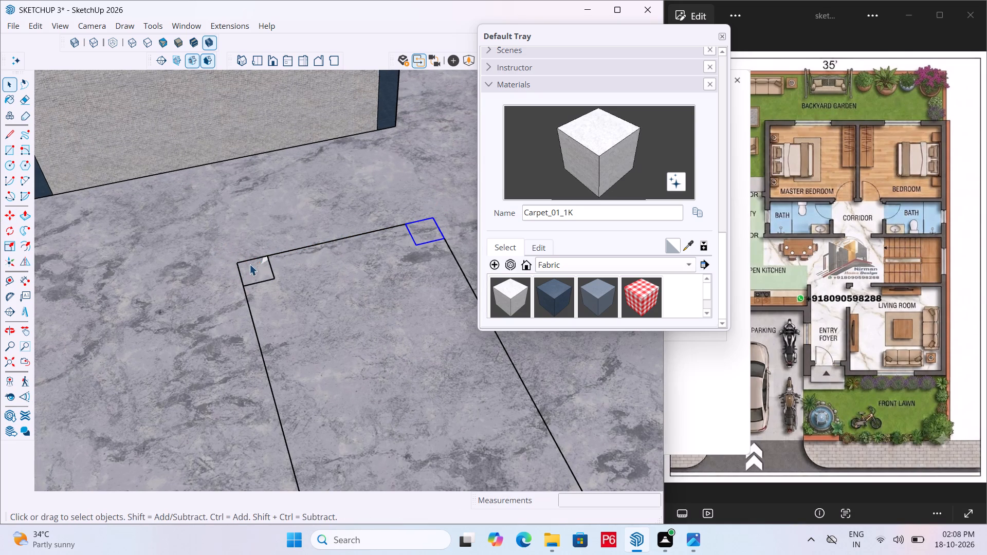
Copy the grouped square to the table outline's two remaining corners on the window side.
{"action": "key", "text": "m"}
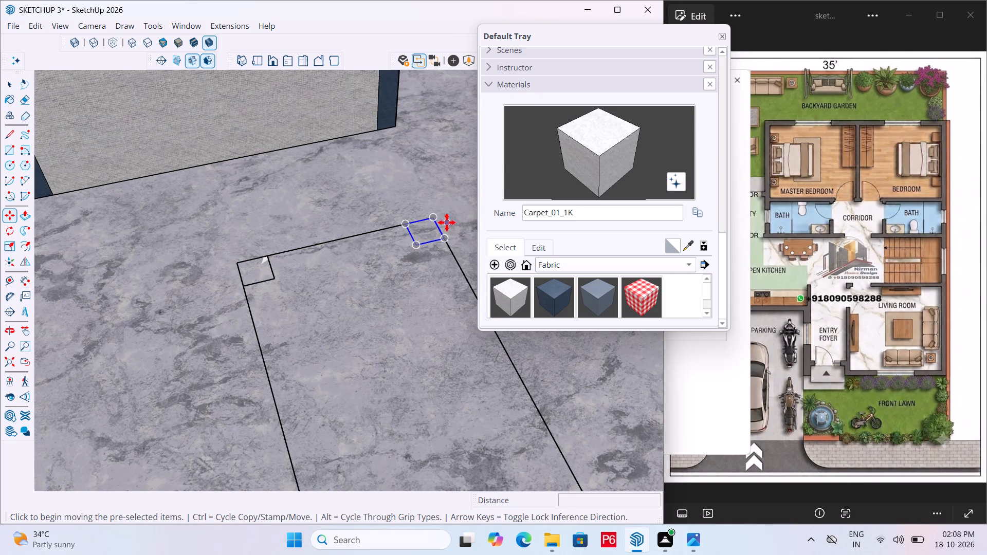
{"action": "left_click", "coordinate": [443, 238]}
{"action": "scroll", "coordinate": [345, 246], "scroll_direction": "down", "scroll_amount": 7}
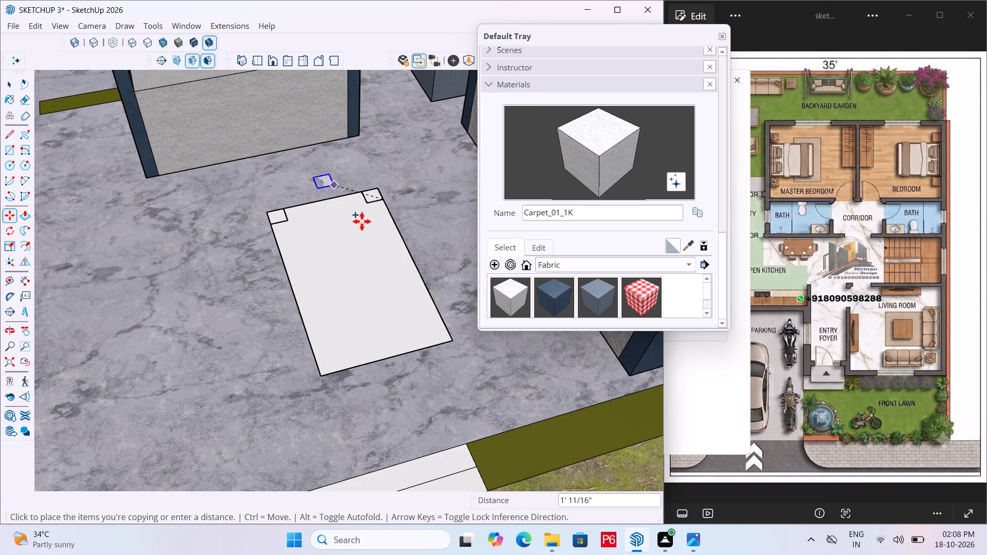
{"action": "left_click", "coordinate": [452, 339]}
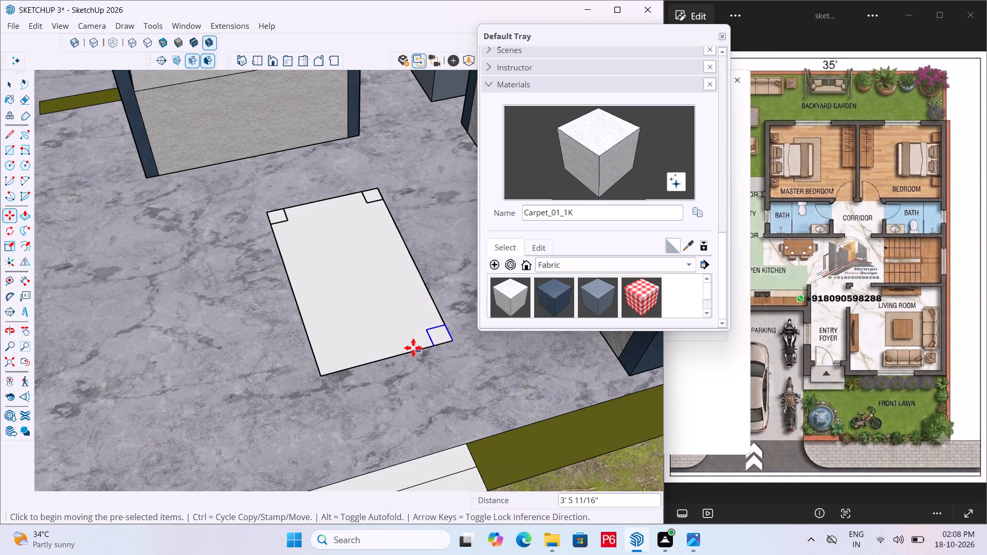
{"action": "left_click", "coordinate": [436, 347]}
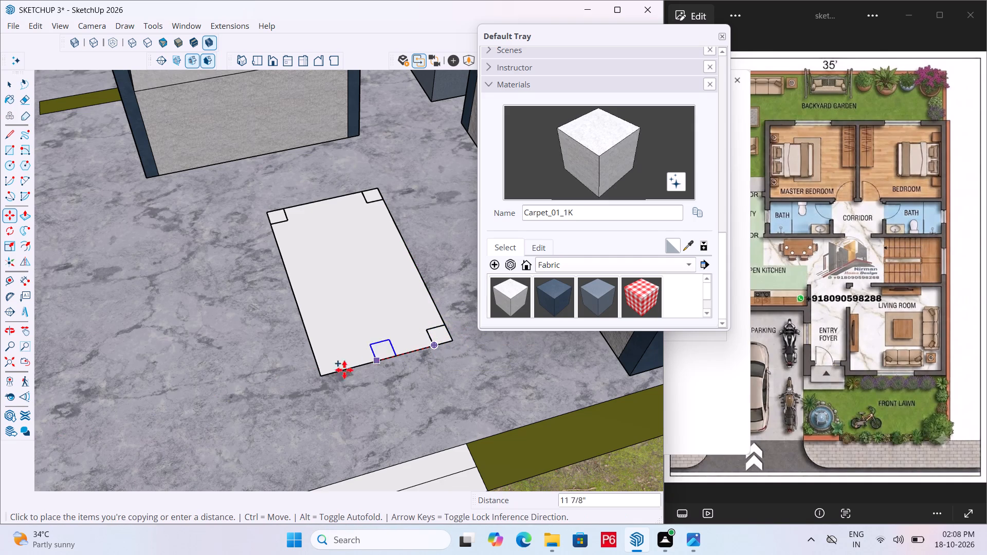
{"action": "left_click", "coordinate": [323, 376]}
{"action": "scroll", "coordinate": [399, 304], "scroll_direction": "down", "scroll_amount": 3}
{"action": "key", "text": "space"}
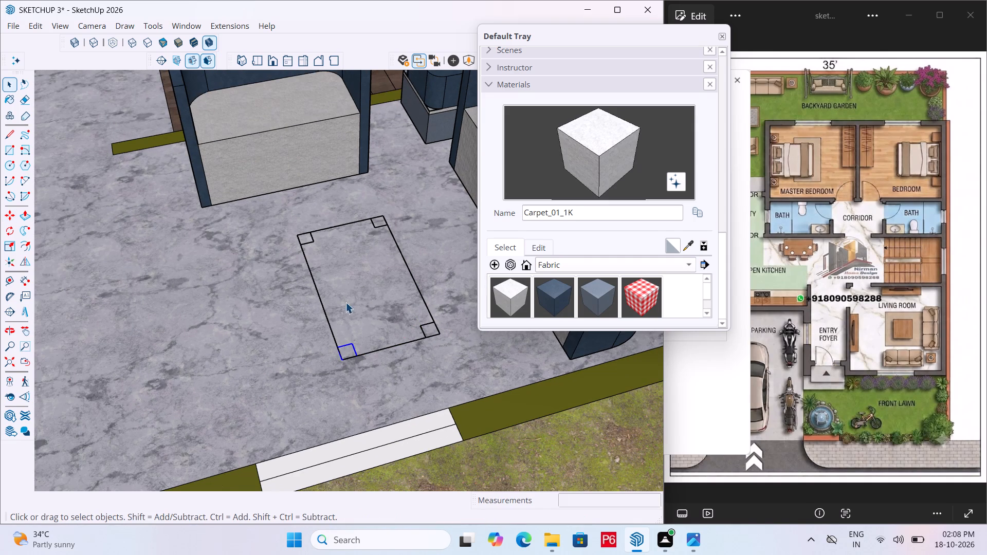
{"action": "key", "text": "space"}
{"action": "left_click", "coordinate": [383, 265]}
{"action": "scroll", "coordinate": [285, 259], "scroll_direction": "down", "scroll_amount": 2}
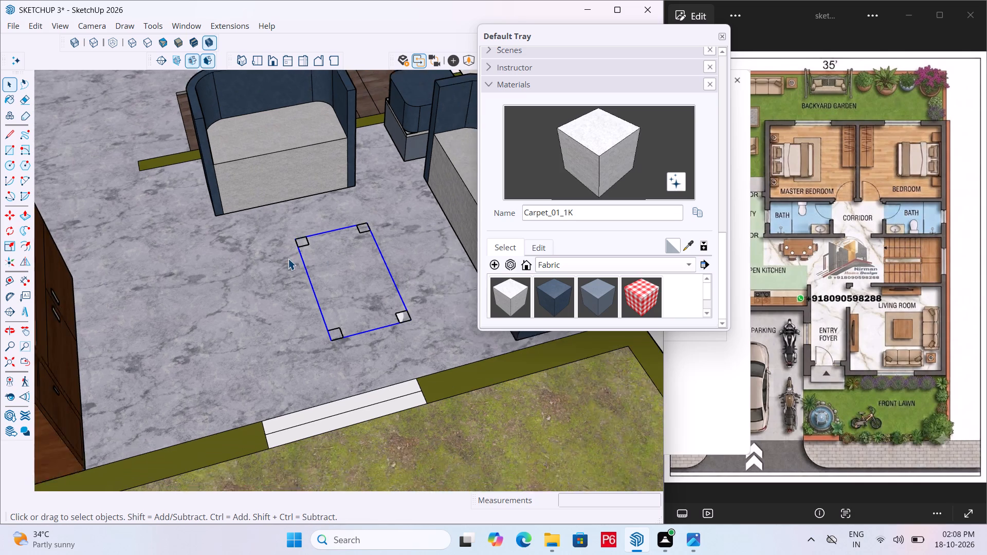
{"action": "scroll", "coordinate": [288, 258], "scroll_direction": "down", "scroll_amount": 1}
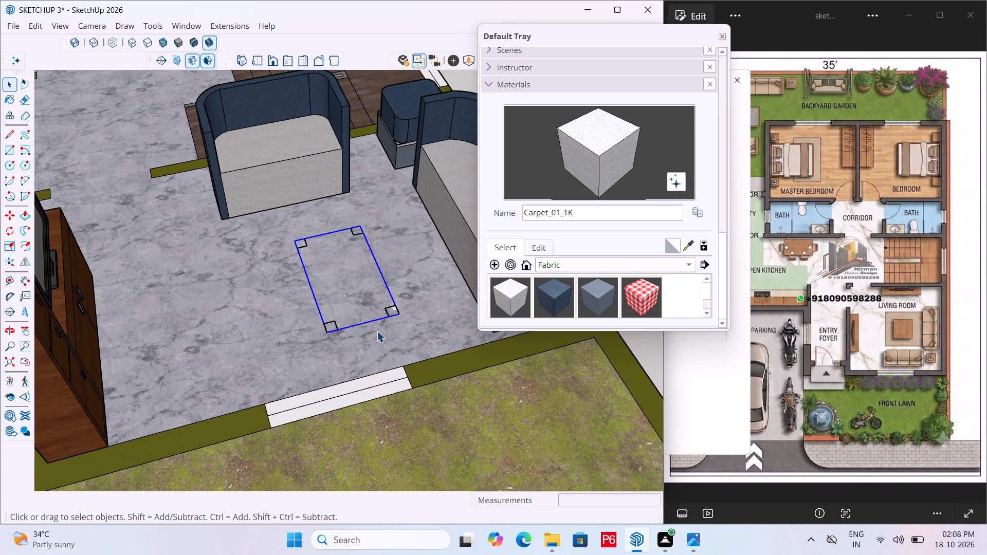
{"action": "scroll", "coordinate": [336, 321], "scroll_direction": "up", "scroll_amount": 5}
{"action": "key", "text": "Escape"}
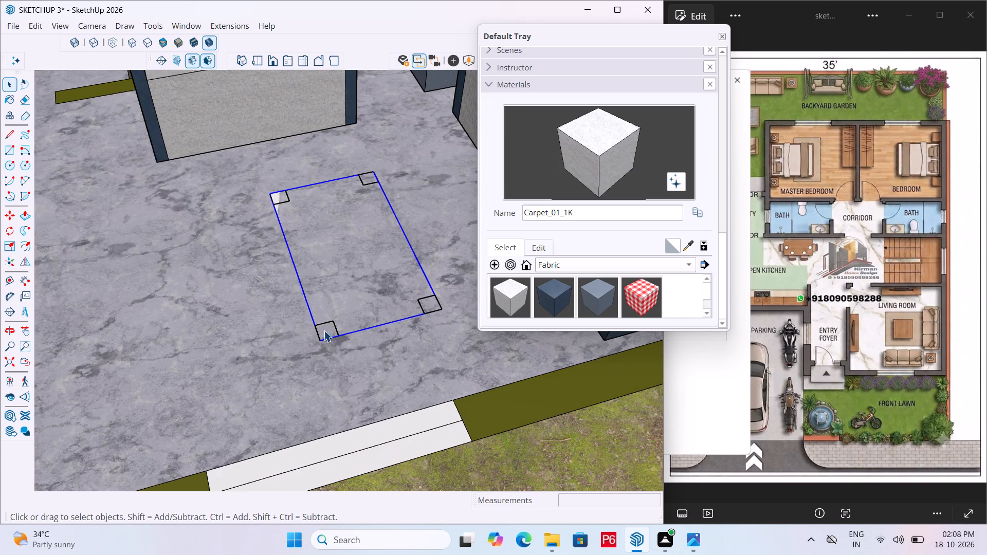
Extrude the corner square nearest the TV unit and window up 2' as a table leg.
{"action": "left_click", "coordinate": [326, 328]}
{"action": "double_click", "coordinate": [325, 329]}
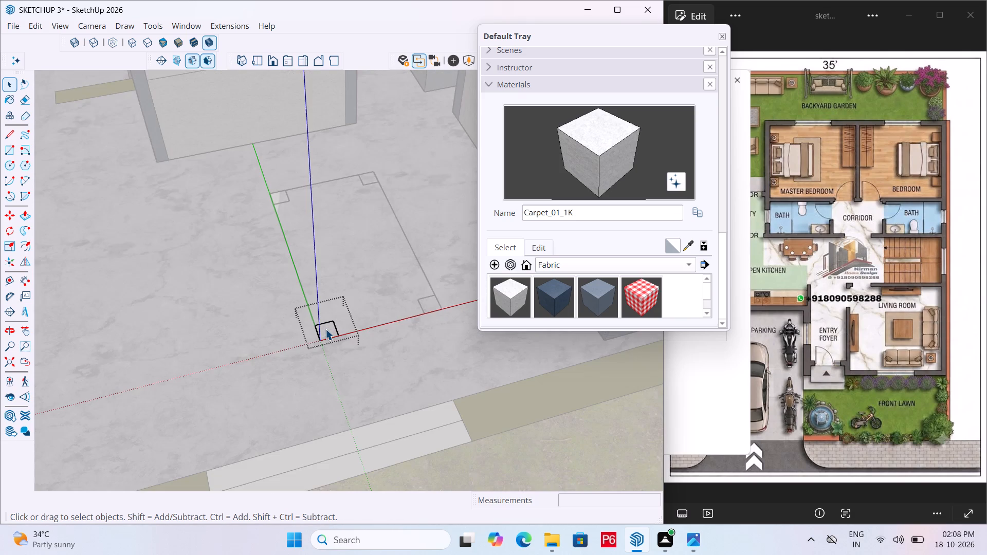
{"action": "key", "text": "p"}
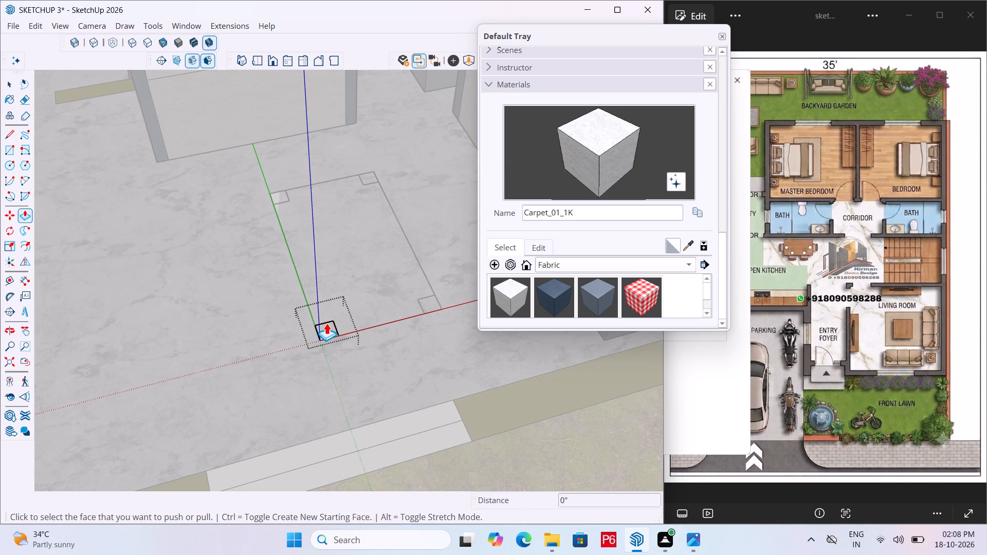
{"action": "left_click", "coordinate": [326, 323]}
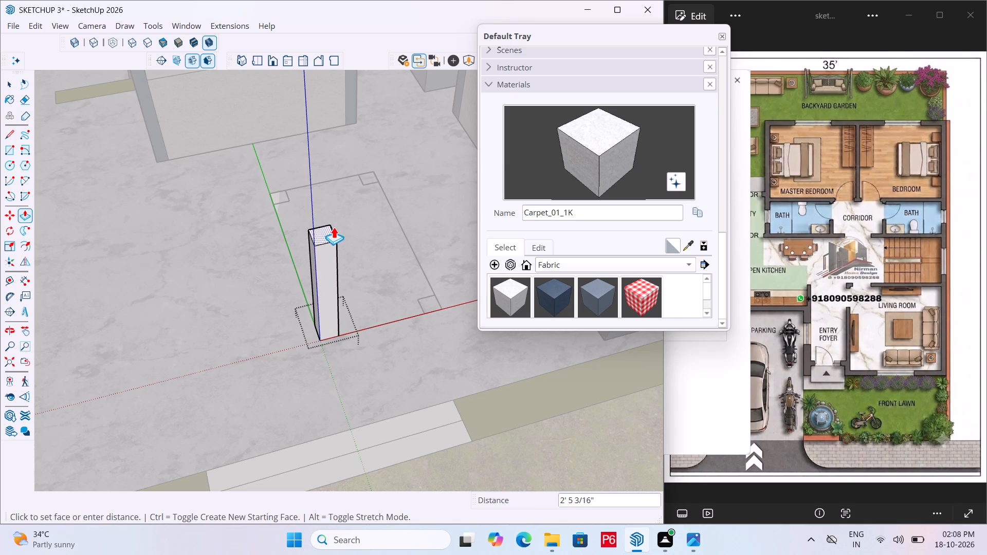
{"action": "scroll", "coordinate": [308, 254], "scroll_direction": "down", "scroll_amount": 6}
{"action": "scroll", "coordinate": [262, 271], "scroll_direction": "down", "scroll_amount": 1}
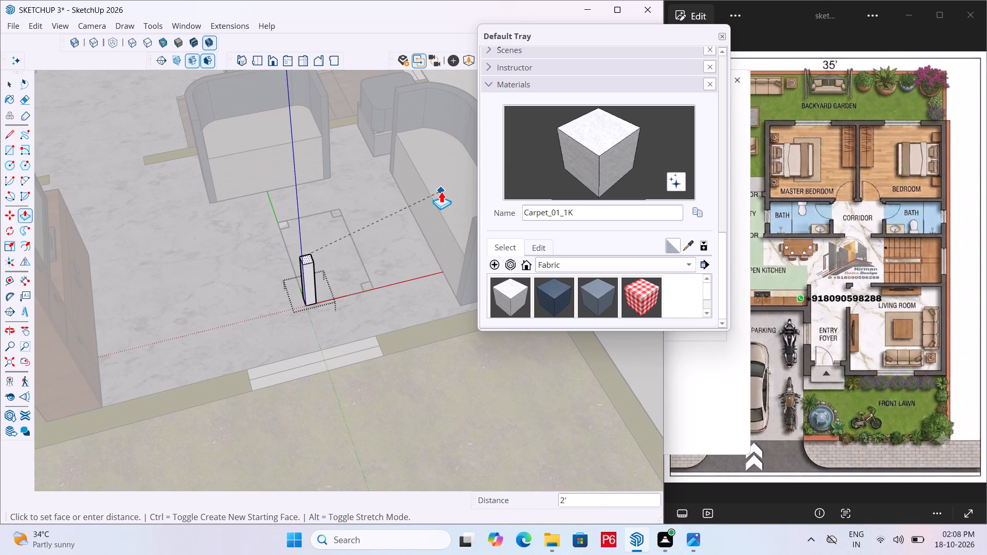
{"action": "left_click", "coordinate": [441, 191]}
Extrude the window-side corner square nearest the long sofa up 2', level with the first table leg.
{"action": "scroll", "coordinate": [365, 281], "scroll_direction": "up", "scroll_amount": 5}
{"action": "key", "text": "space"}
{"action": "left_click", "coordinate": [367, 286]}
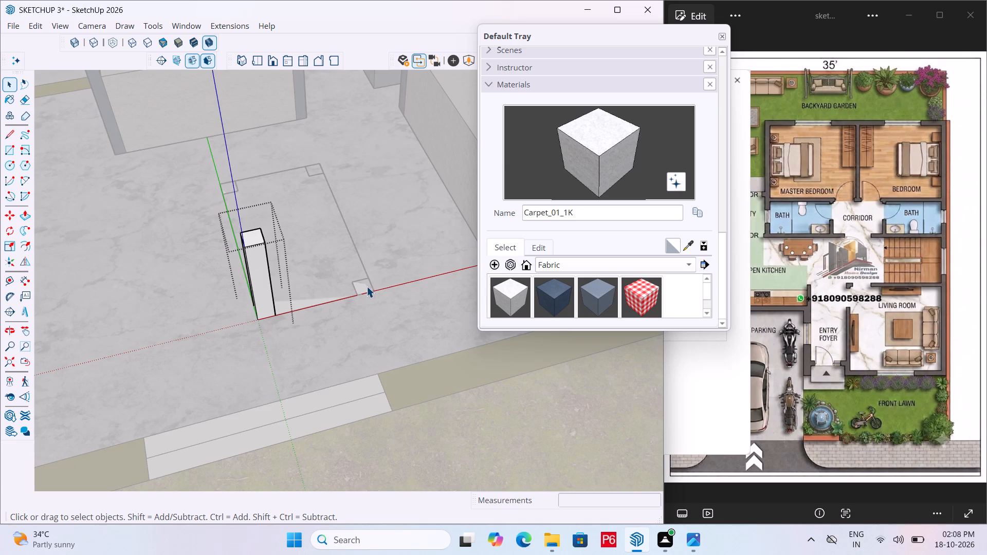
{"action": "double_click", "coordinate": [361, 287]}
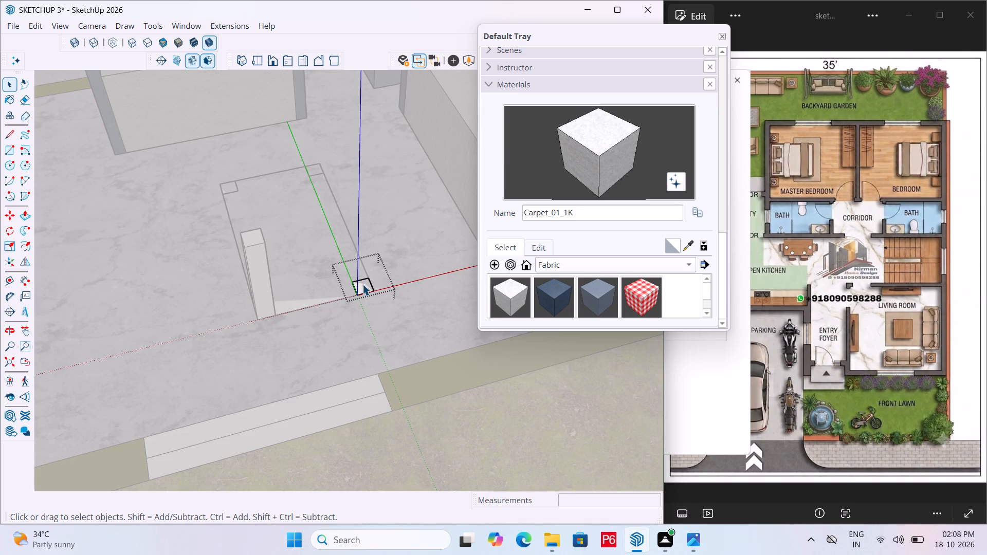
{"action": "key", "text": "p"}
{"action": "left_click", "coordinate": [361, 281]}
{"action": "left_click", "coordinate": [262, 237]}
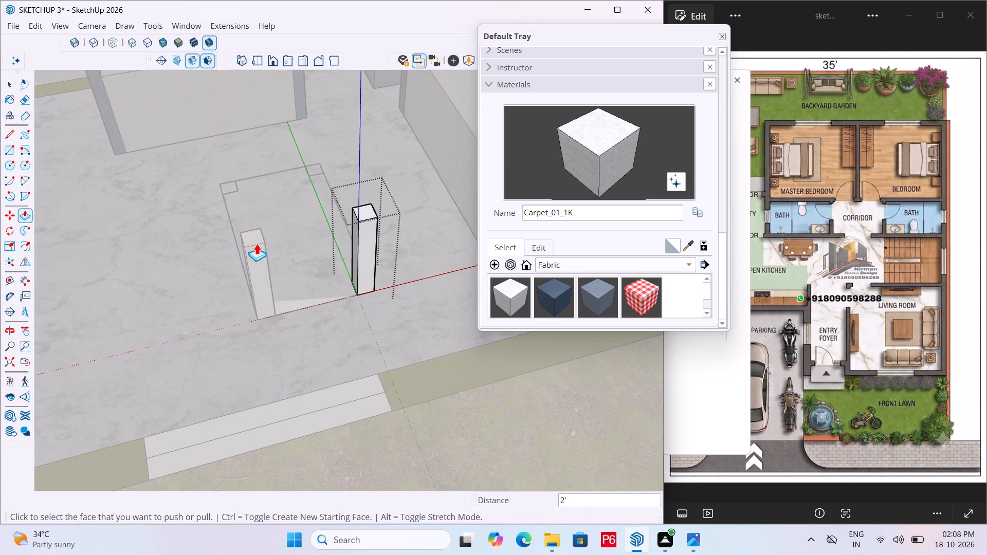
Extrude the corner square on the TV-unit side nearest the shorter seat up, level with the finished 2' table legs.
{"action": "middle_click_drag", "start_coordinate": [236, 285], "coordinate": [374, 284]}
{"action": "key", "text": "space"}
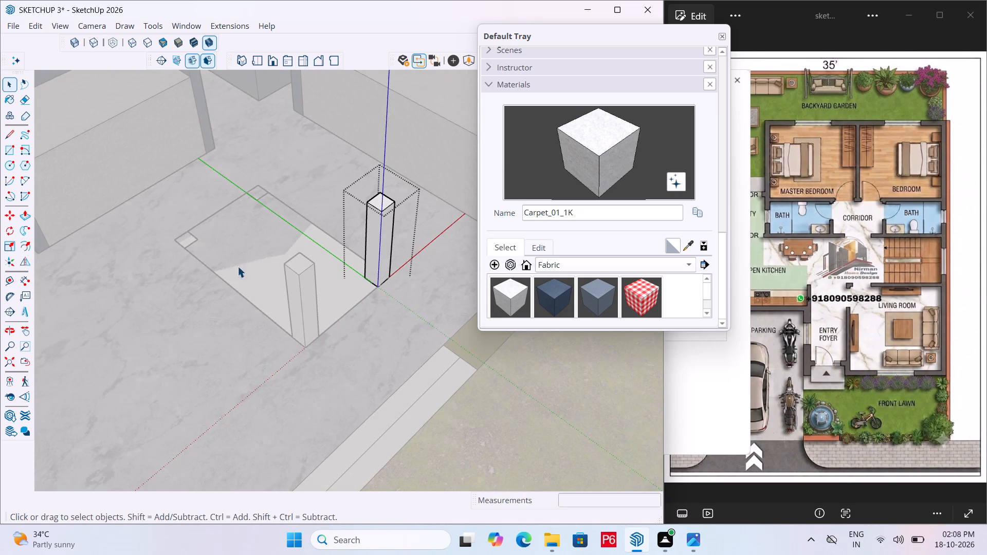
{"action": "scroll", "coordinate": [239, 244], "scroll_direction": "up", "scroll_amount": 4}
{"action": "left_click", "coordinate": [167, 241]}
{"action": "double_click", "coordinate": [171, 239]}
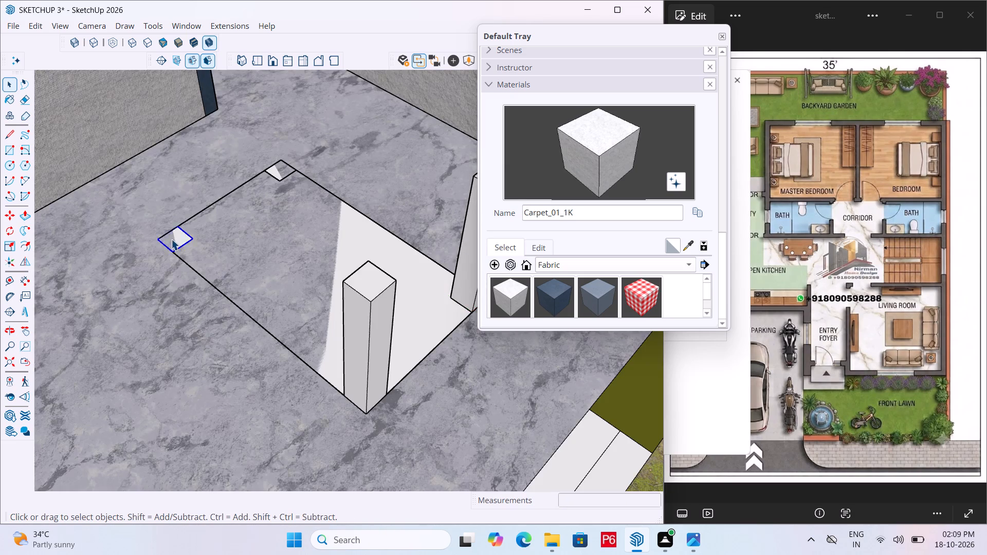
{"action": "key", "text": "p"}
{"action": "left_click", "coordinate": [172, 239]}
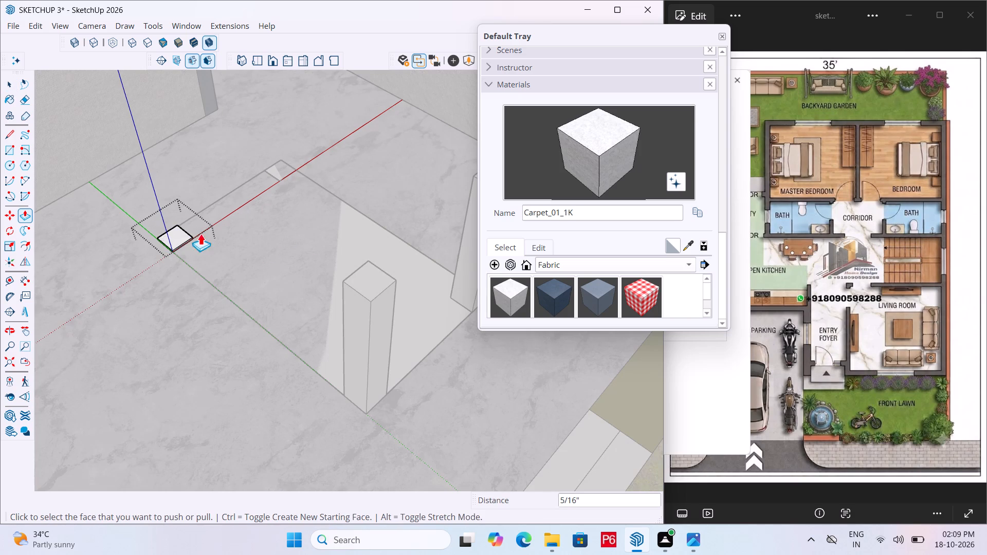
{"action": "left_click", "coordinate": [178, 233]}
{"action": "left_click", "coordinate": [383, 283]}
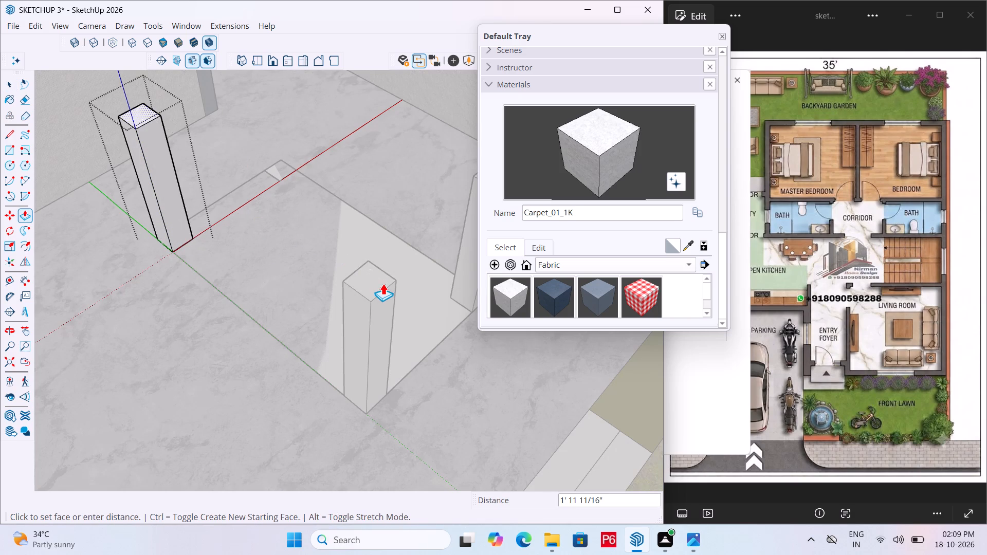
{"action": "scroll", "coordinate": [238, 319], "scroll_direction": "down", "scroll_amount": 4}
Extrude the last corner square, between the two seats, up 2' to match the other table legs.
{"action": "key", "text": "space"}
{"action": "left_click", "coordinate": [268, 211]}
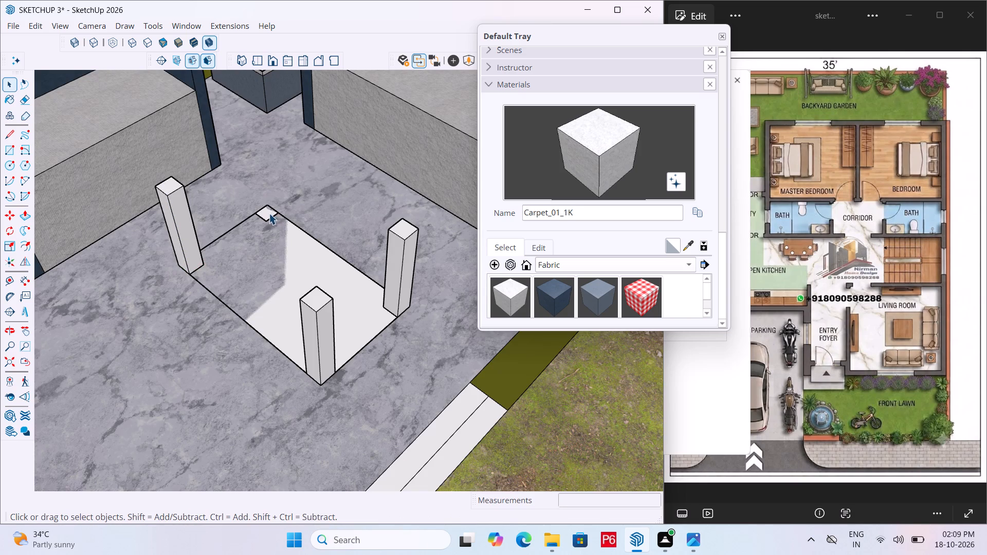
{"action": "double_click", "coordinate": [267, 214]}
{"action": "left_click", "coordinate": [267, 211]}
{"action": "key", "text": "p"}
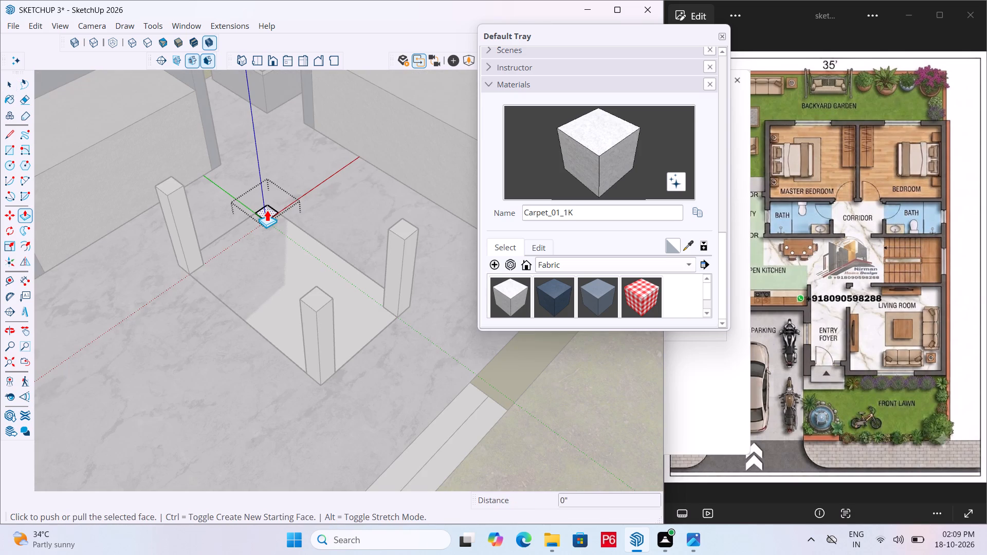
{"action": "left_click", "coordinate": [267, 210]}
{"action": "left_click", "coordinate": [172, 182]}
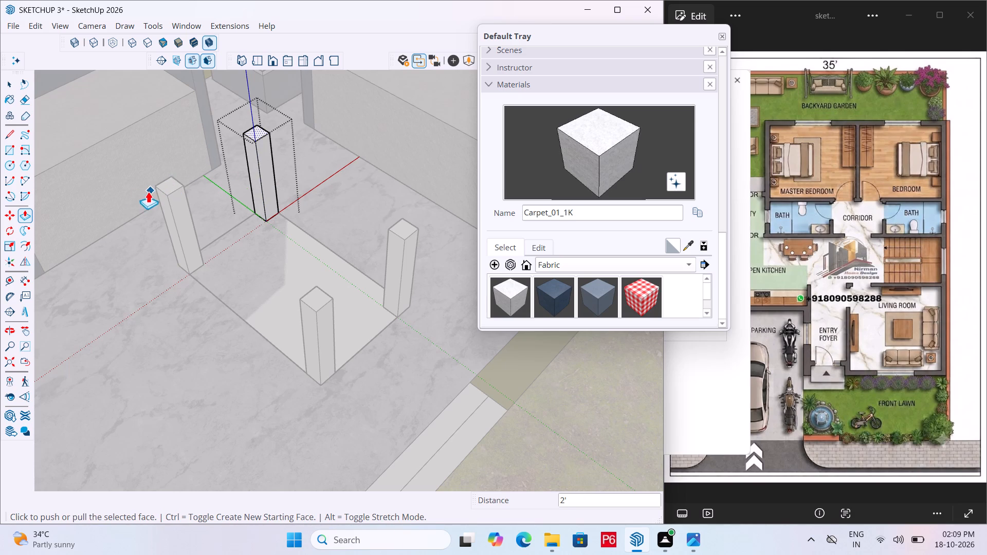
Save the model and finish editing the last leg's group.
{"action": "scroll", "coordinate": [149, 190], "scroll_direction": "down", "scroll_amount": 13}
{"action": "key", "text": "ctrl+s"}
{"action": "key", "text": "ctrl+s"}
{"action": "key", "text": "ctrl+s"}
{"action": "key", "text": "ctrl+s"}
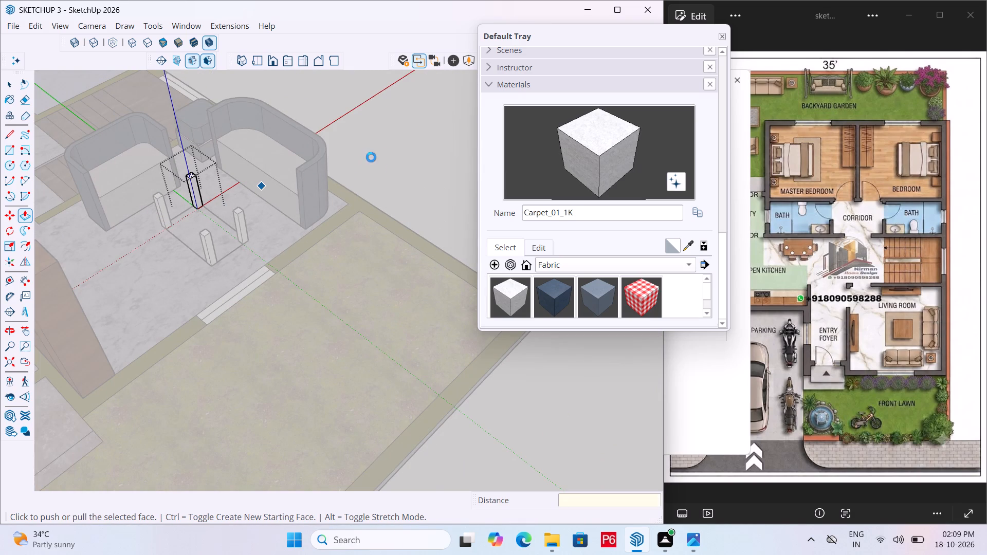
{"action": "key", "text": "space"}
{"action": "left_click", "coordinate": [376, 156]}
{"action": "left_click", "coordinate": [376, 156]}
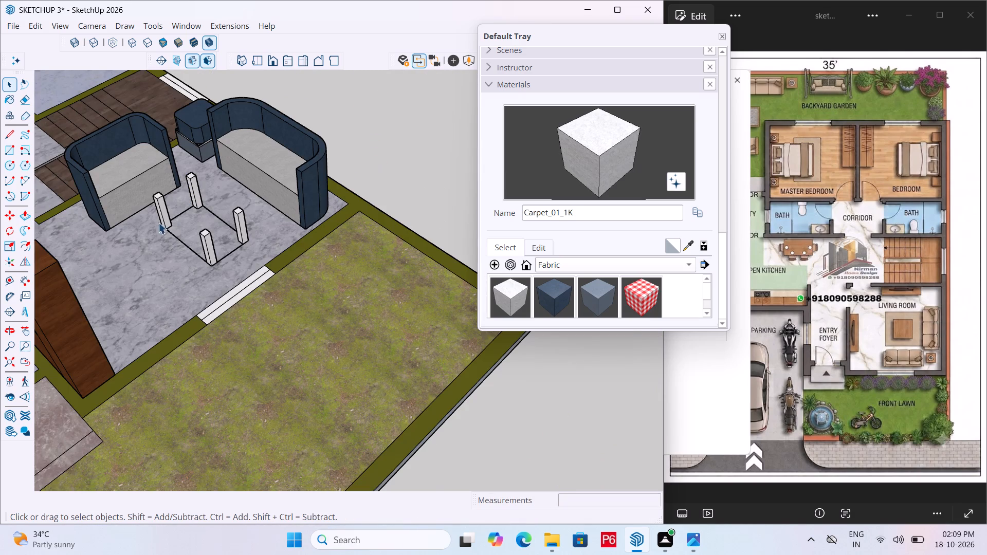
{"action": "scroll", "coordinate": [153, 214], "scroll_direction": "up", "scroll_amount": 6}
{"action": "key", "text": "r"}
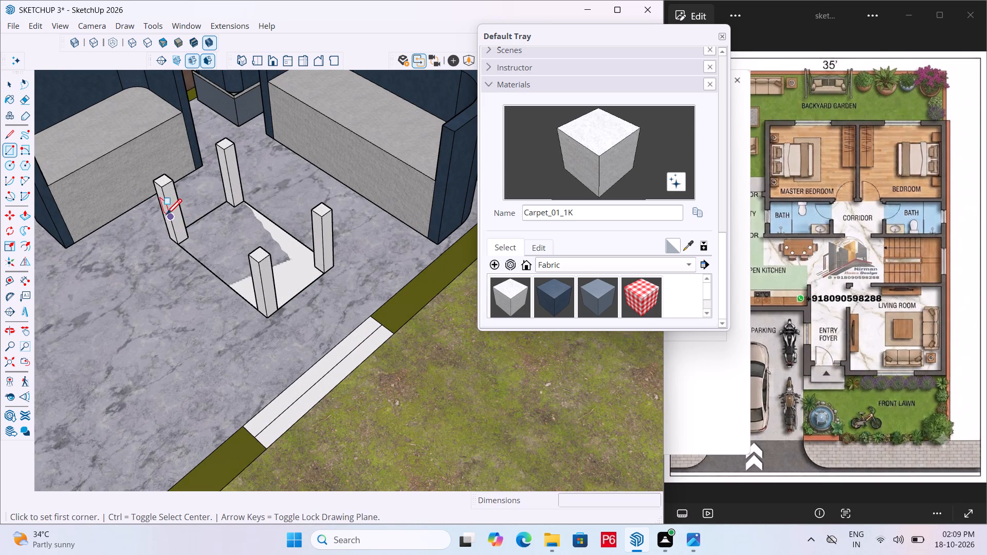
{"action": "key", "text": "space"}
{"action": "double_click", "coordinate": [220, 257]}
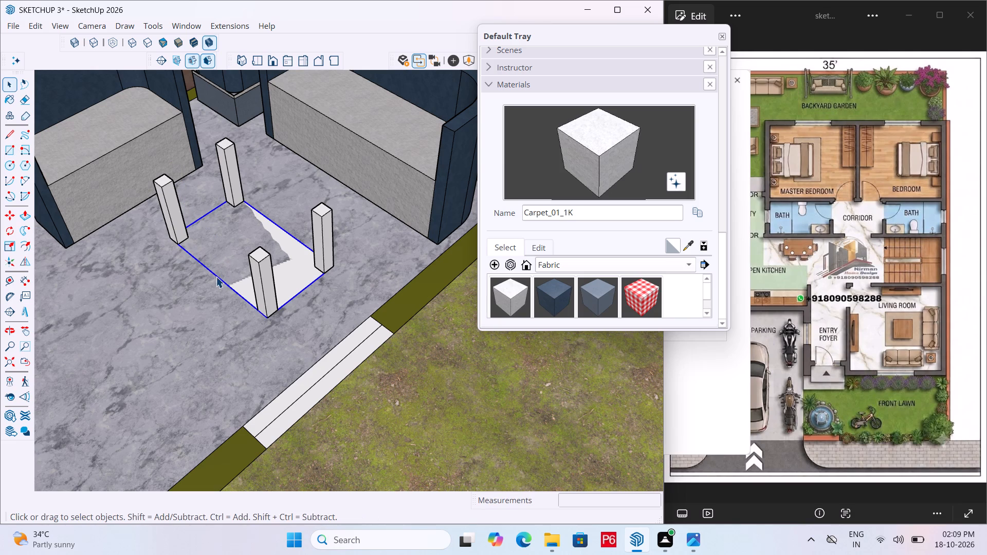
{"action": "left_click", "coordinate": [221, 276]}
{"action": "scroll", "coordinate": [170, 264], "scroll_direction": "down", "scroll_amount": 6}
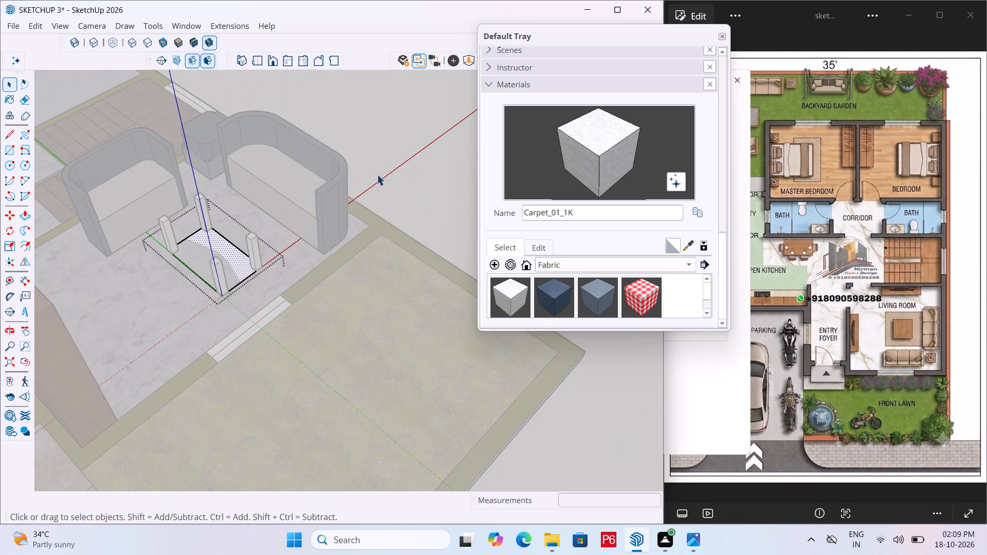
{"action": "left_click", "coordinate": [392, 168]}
Move the grouped table outline from the floor straight up so it sits flush with the tops of the four legs.
{"action": "left_click", "coordinate": [235, 256]}
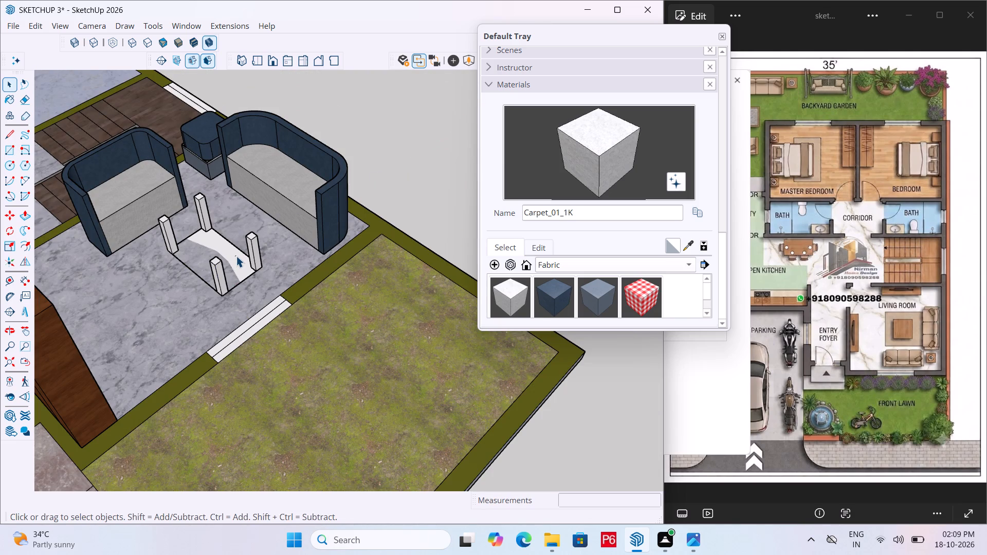
{"action": "key", "text": "m"}
{"action": "scroll", "coordinate": [212, 299], "scroll_direction": "up", "scroll_amount": 5}
{"action": "left_click", "coordinate": [223, 298]}
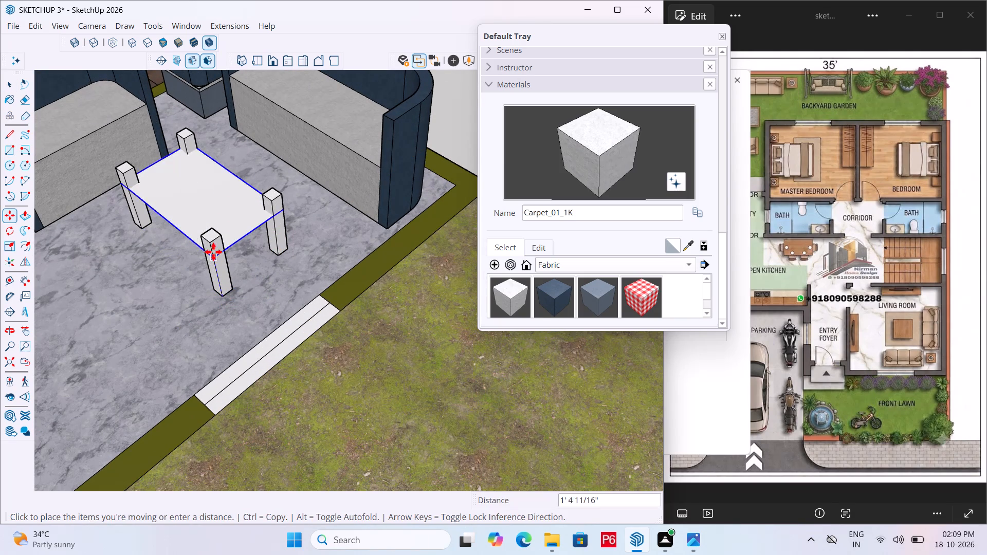
{"action": "left_click", "coordinate": [210, 238]}
{"action": "key", "text": "space"}
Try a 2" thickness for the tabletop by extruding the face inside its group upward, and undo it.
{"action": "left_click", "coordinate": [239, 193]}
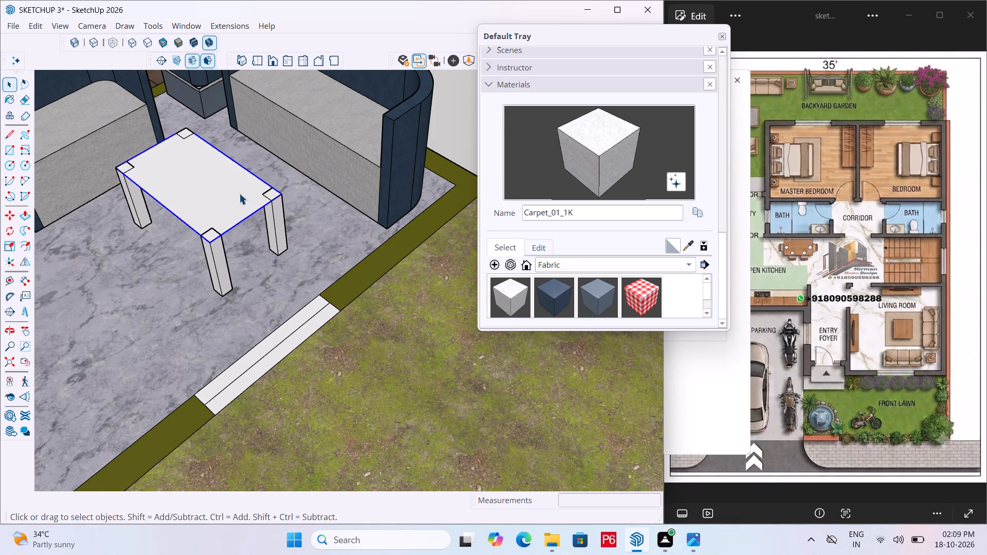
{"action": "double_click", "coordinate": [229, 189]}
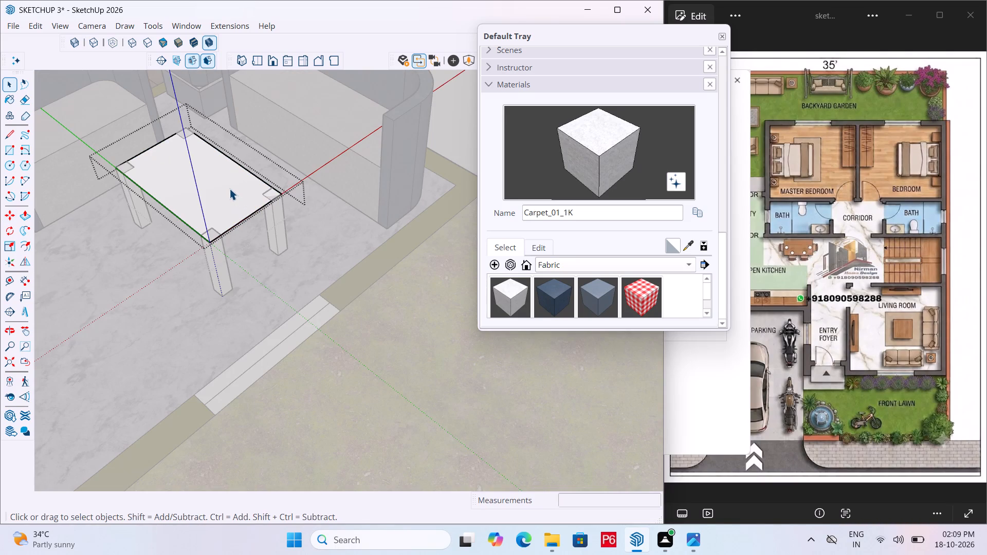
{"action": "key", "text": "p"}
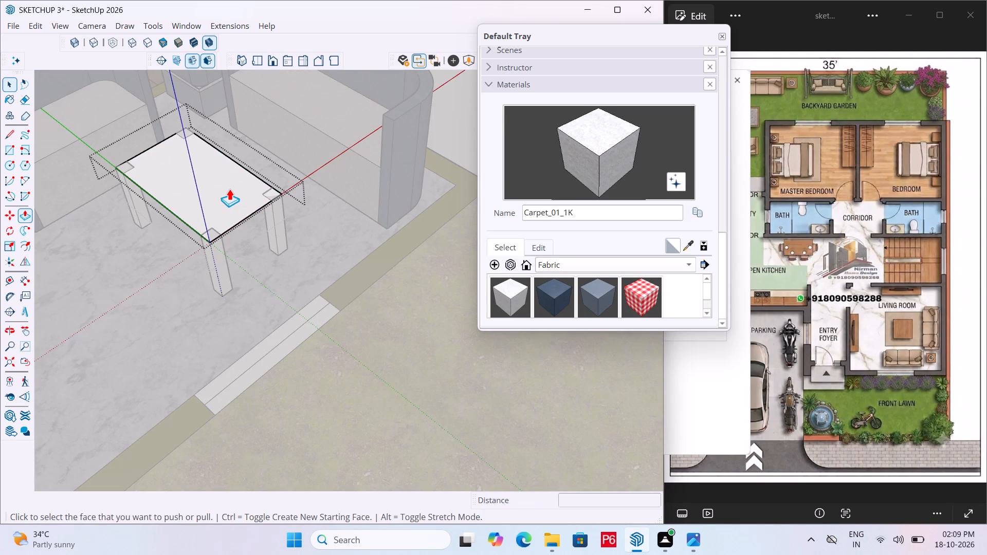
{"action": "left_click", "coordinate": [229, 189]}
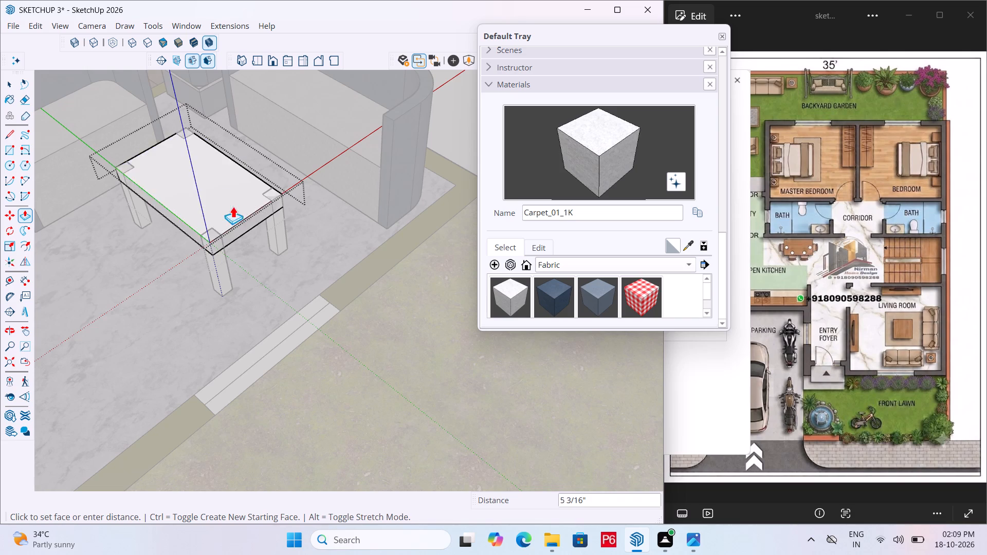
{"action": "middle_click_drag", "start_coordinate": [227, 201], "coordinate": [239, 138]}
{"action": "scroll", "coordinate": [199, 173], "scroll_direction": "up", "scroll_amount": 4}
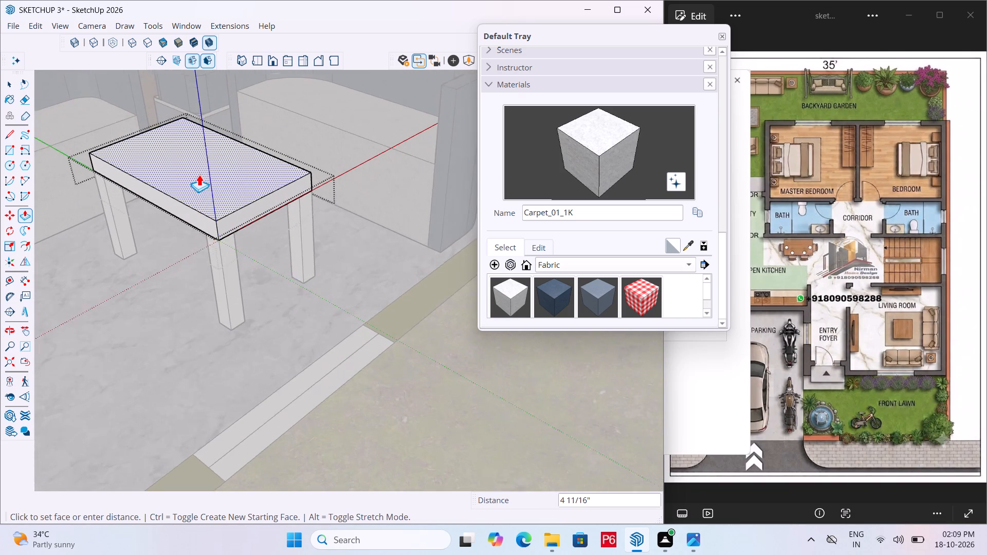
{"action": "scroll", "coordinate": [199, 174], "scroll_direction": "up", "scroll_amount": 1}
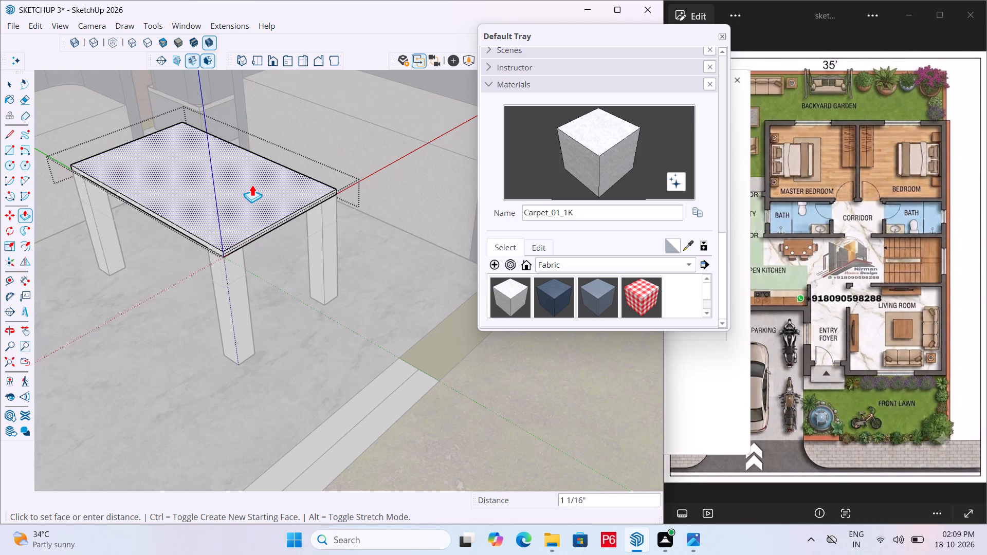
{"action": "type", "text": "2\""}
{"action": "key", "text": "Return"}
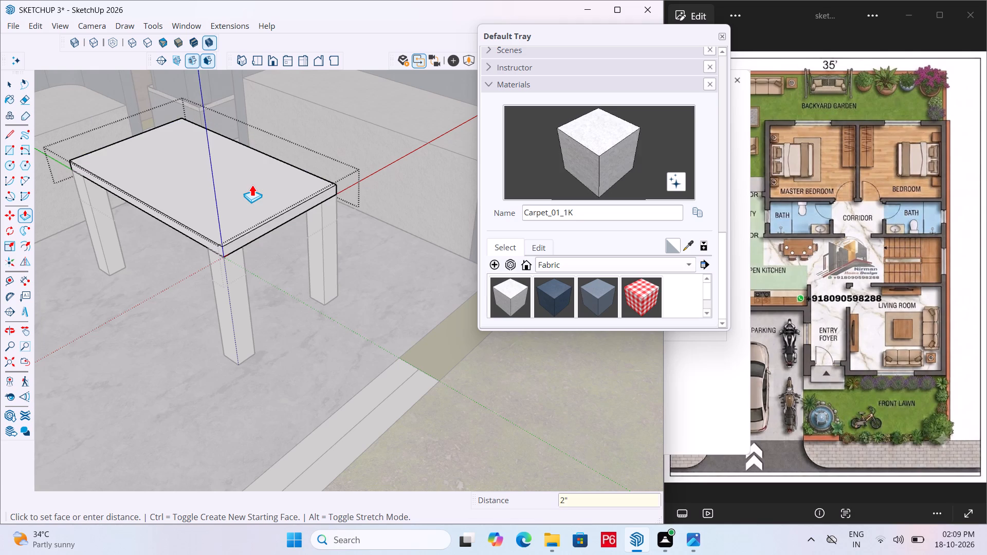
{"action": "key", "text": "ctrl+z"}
Extrude the tabletop face up 1" inside its group.
{"action": "left_click", "coordinate": [248, 205]}
{"action": "key", "text": "1"}
{"action": "key", "text": "Up"}
{"action": "key", "text": "shift+quotedbl"}
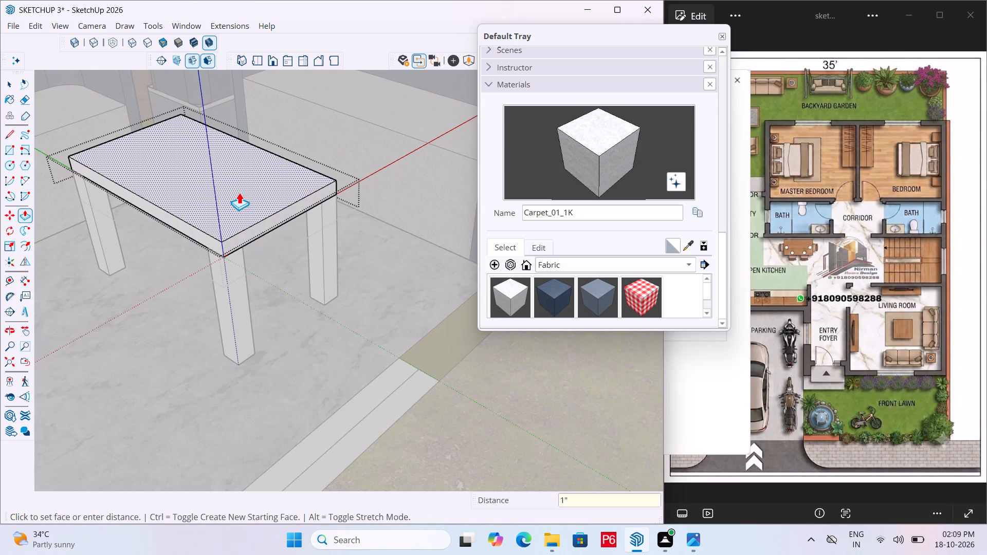
{"action": "key", "text": "Return"}
{"action": "key", "text": "space"}
Extend the tabletop's long side face towards the TV unit by about 3 7/16" to overhang the legs.
{"action": "scroll", "coordinate": [192, 233], "scroll_direction": "up", "scroll_amount": 3}
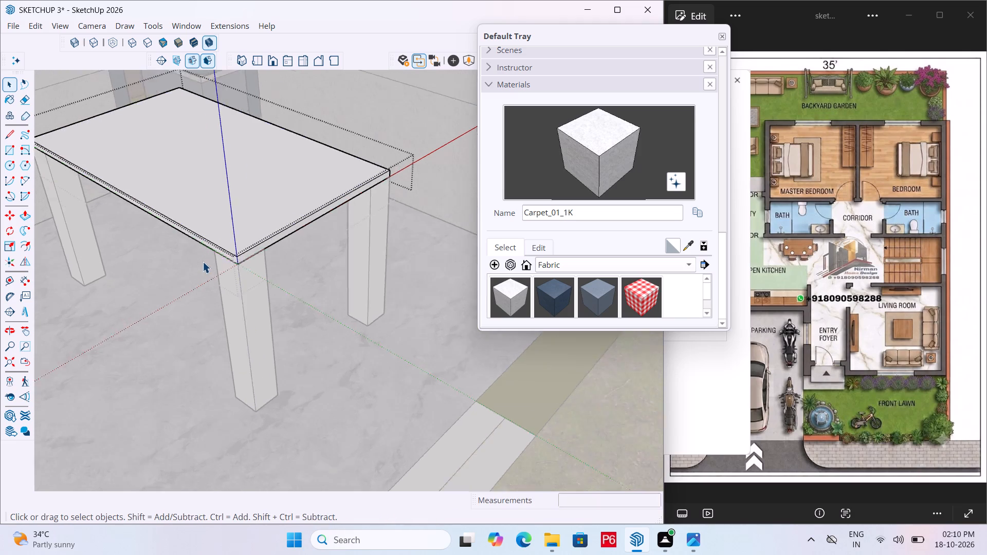
{"action": "scroll", "coordinate": [203, 262], "scroll_direction": "up", "scroll_amount": 2}
{"action": "left_click", "coordinate": [227, 252]}
{"action": "left_click", "coordinate": [230, 251]}
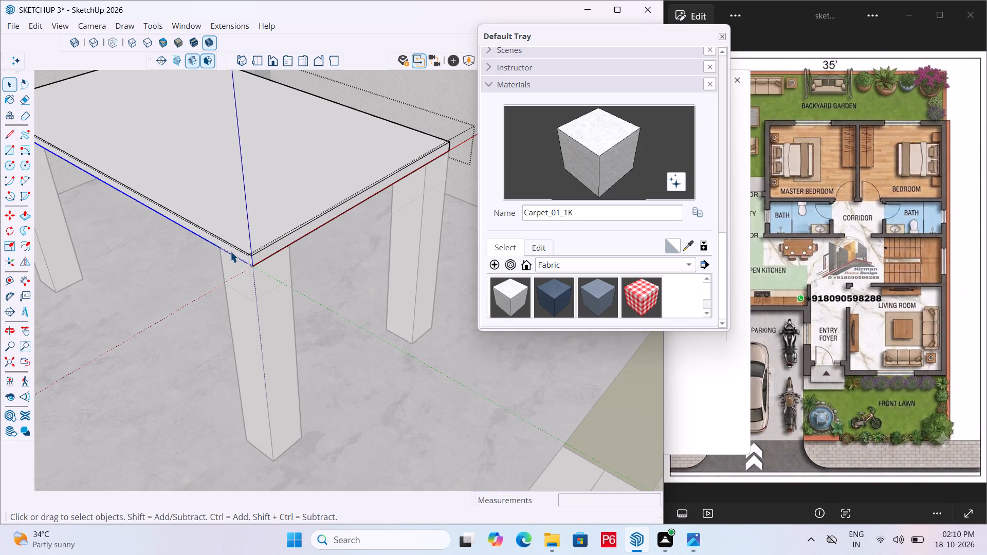
{"action": "left_click", "coordinate": [231, 251]}
{"action": "key", "text": "p"}
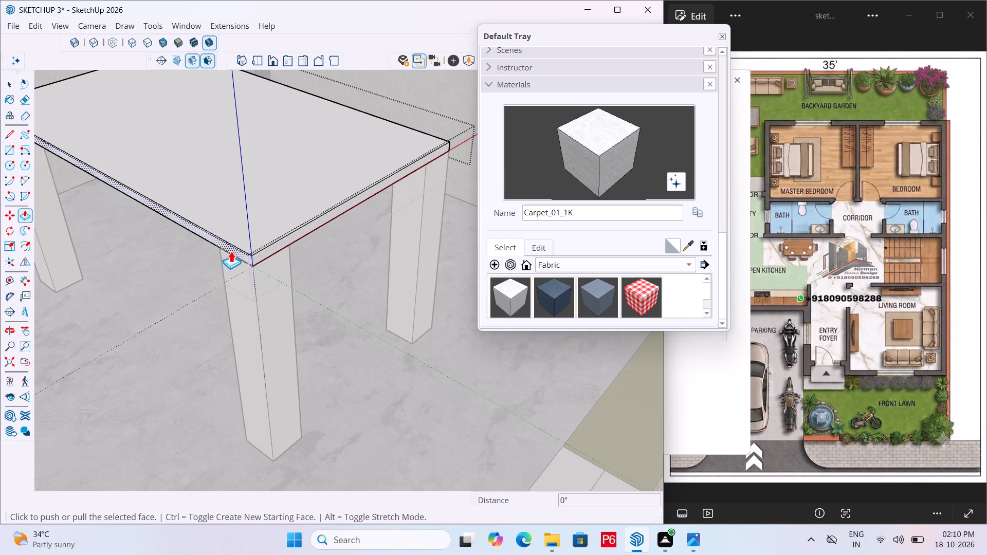
{"action": "left_click", "coordinate": [231, 251]}
{"action": "scroll", "coordinate": [203, 282], "scroll_direction": "down", "scroll_amount": 2}
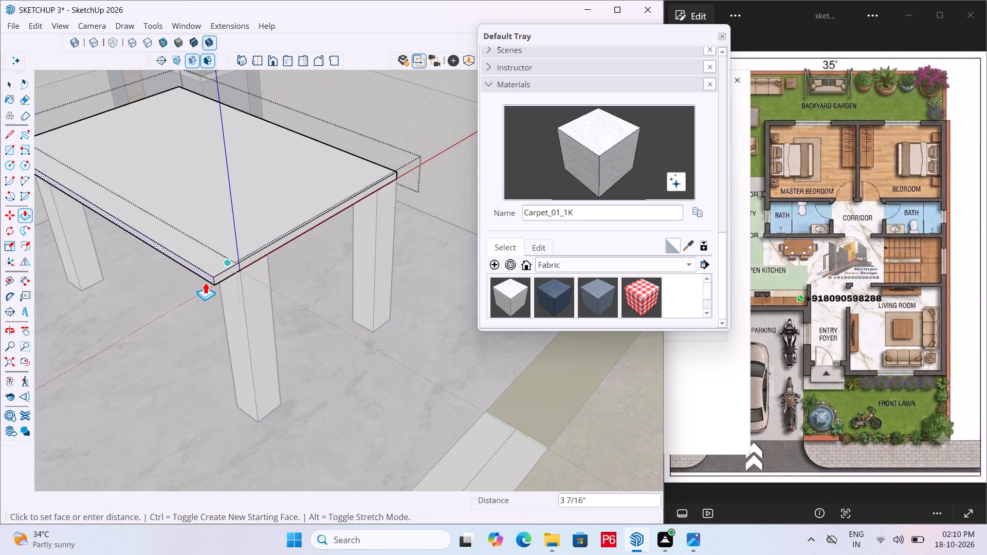
{"action": "left_click", "coordinate": [205, 282]}
{"action": "scroll", "coordinate": [248, 264], "scroll_direction": "up", "scroll_amount": 5}
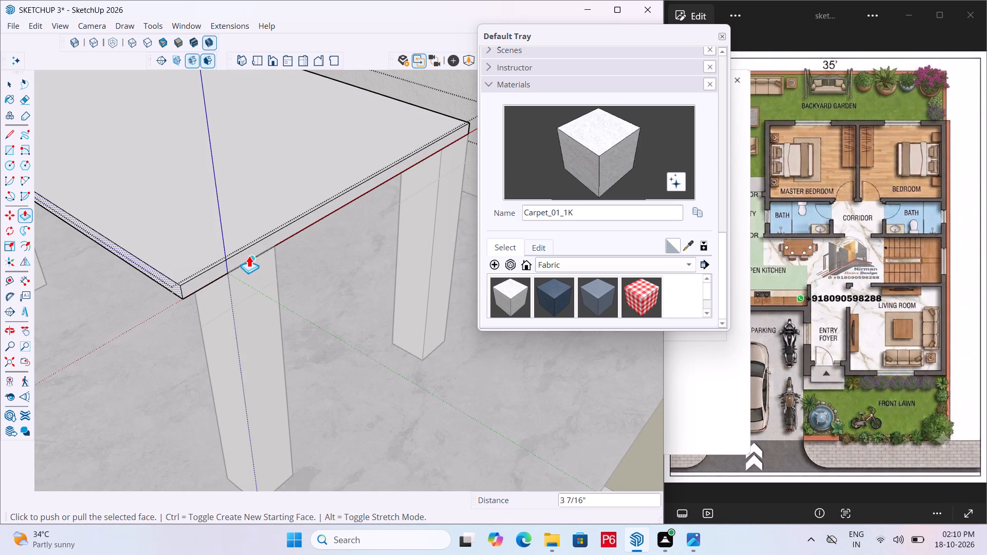
Repeat the same outward extension on the tabletop's short side face towards the window.
{"action": "key", "text": "space"}
{"action": "left_click", "coordinate": [258, 250]}
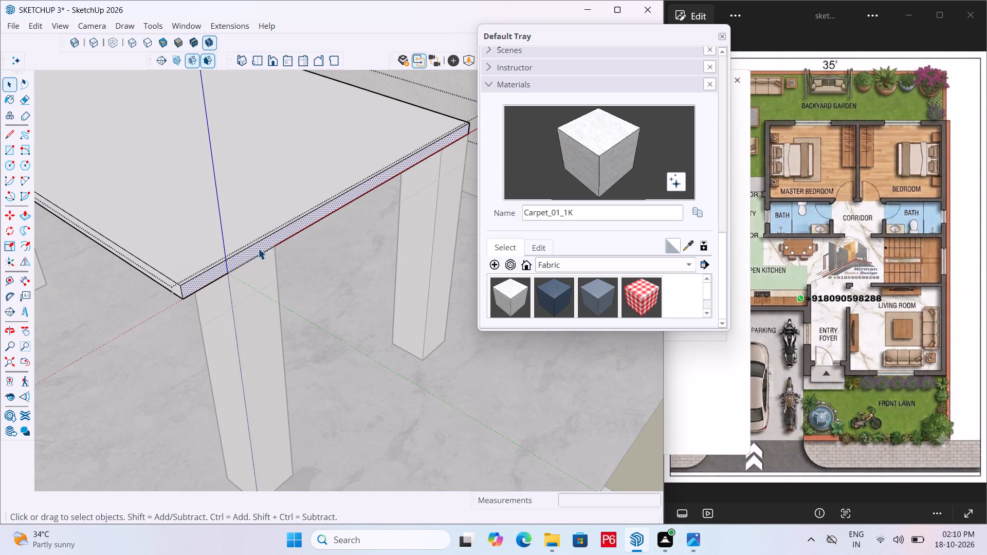
{"action": "key", "text": "p"}
{"action": "double_click", "coordinate": [264, 244]}
{"action": "scroll", "coordinate": [115, 321], "scroll_direction": "down", "scroll_amount": 6}
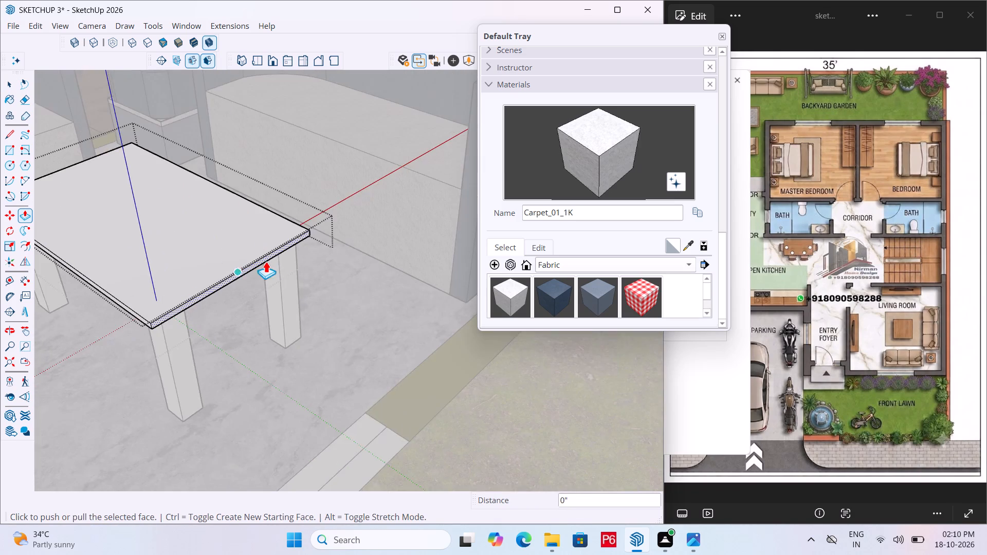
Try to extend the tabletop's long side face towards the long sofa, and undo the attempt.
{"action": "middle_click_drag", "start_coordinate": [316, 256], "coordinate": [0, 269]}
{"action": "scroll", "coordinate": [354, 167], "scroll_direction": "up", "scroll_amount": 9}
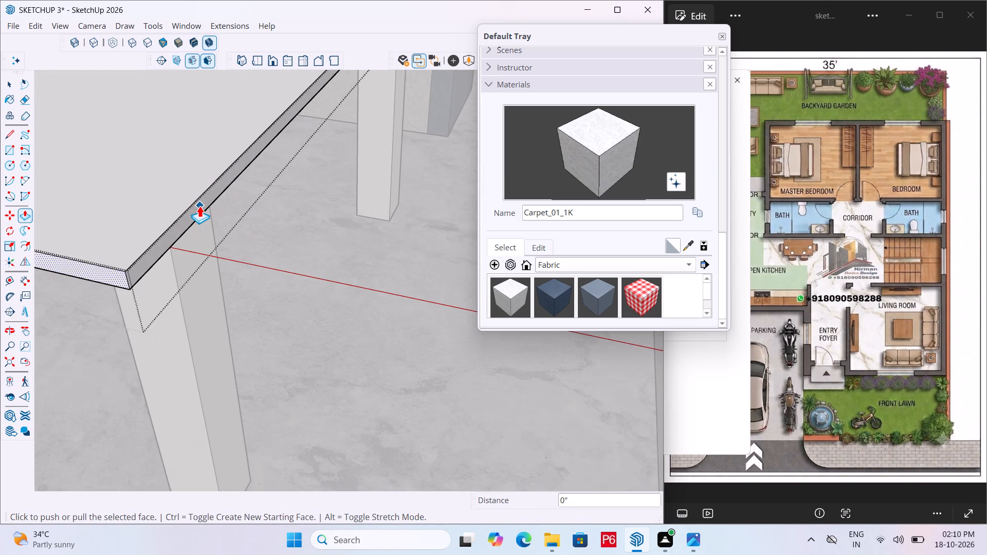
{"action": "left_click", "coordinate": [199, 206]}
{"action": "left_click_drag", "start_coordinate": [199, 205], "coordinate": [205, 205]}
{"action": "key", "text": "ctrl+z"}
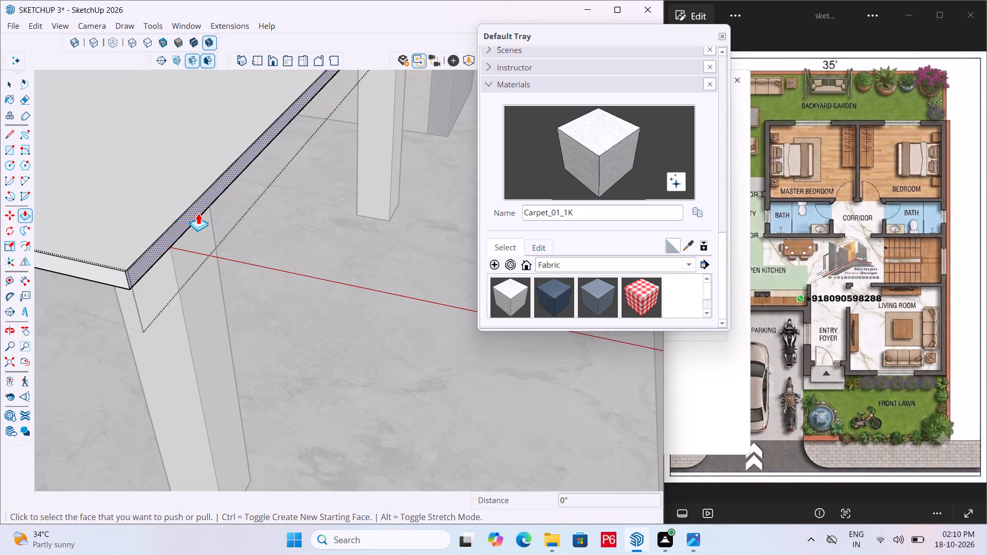
Extend the tabletop's long side face towards the long sofa by about 2 11/16" to overhang the legs.
{"action": "key", "text": "space"}
{"action": "left_click", "coordinate": [192, 215]}
{"action": "key", "text": "p"}
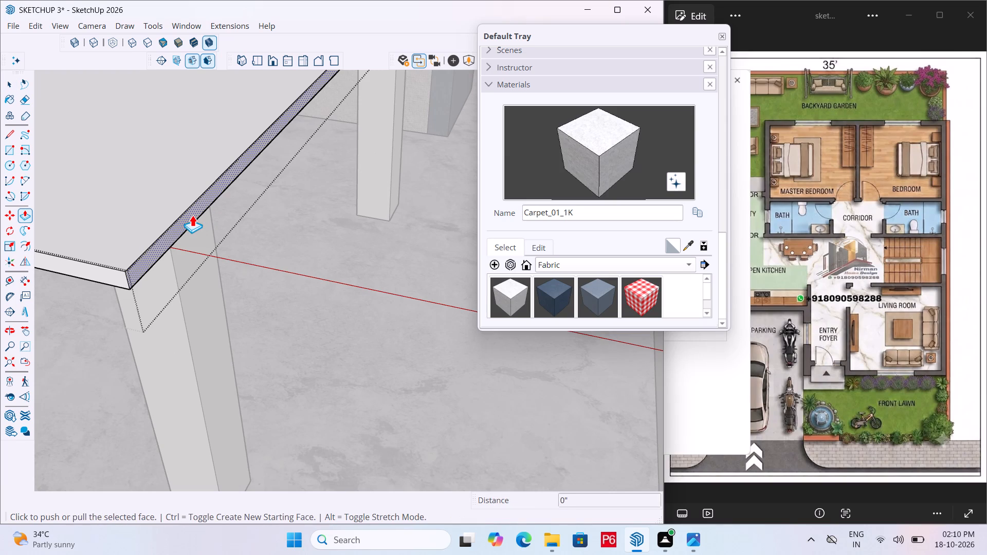
{"action": "double_click", "coordinate": [192, 215]}
{"action": "left_click", "coordinate": [169, 234]}
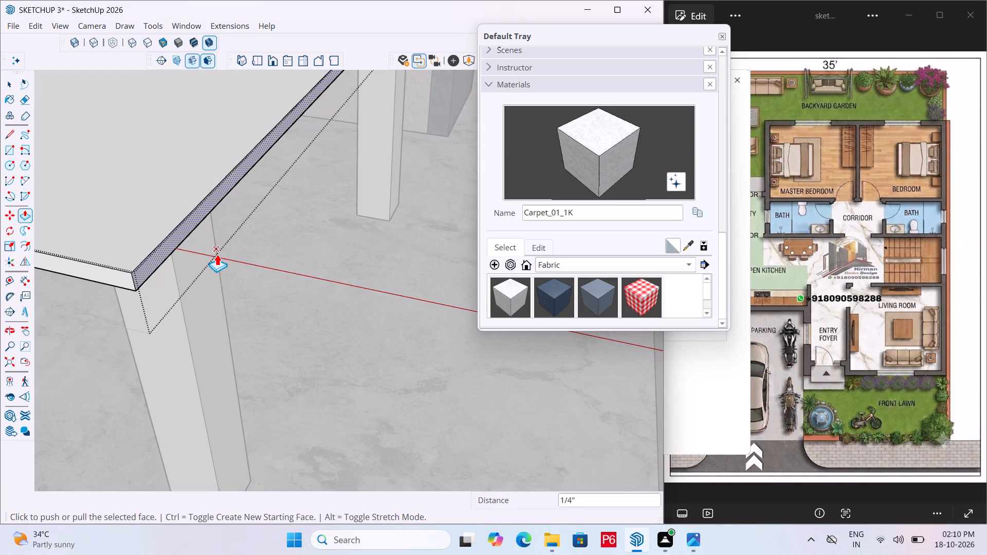
{"action": "left_click", "coordinate": [155, 254]}
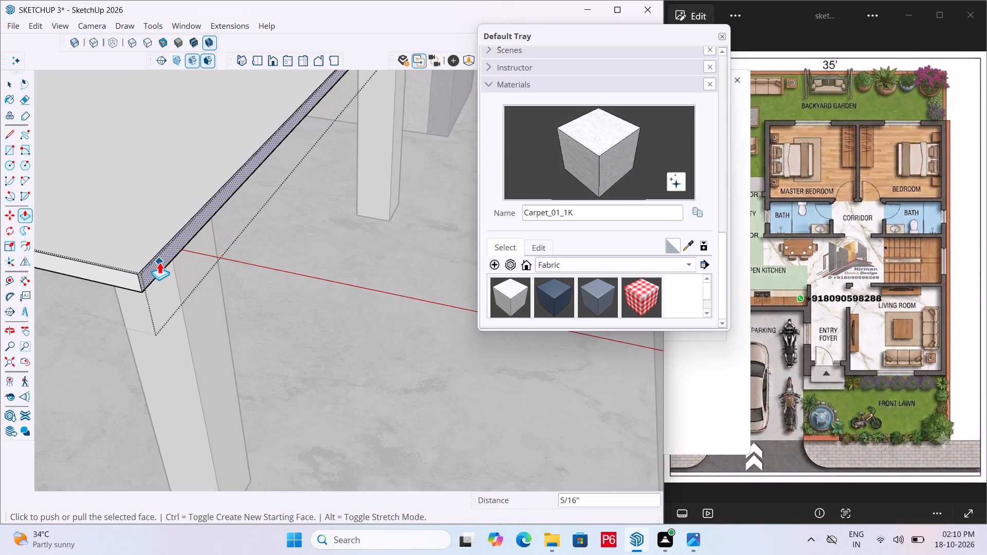
{"action": "left_click", "coordinate": [159, 262]}
{"action": "left_click", "coordinate": [155, 264]}
{"action": "left_click", "coordinate": [152, 264]}
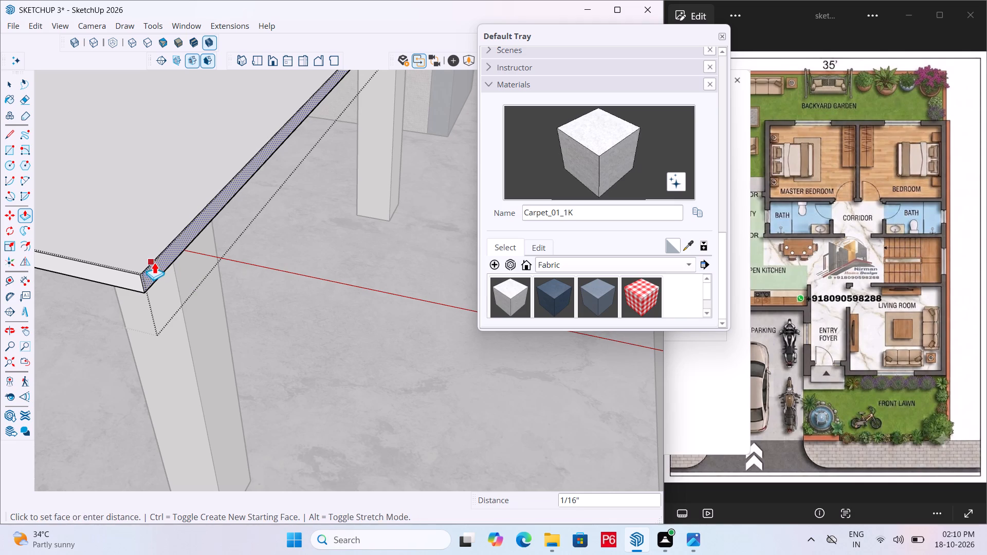
{"action": "left_click", "coordinate": [154, 267]}
{"action": "scroll", "coordinate": [221, 285], "scroll_direction": "down", "scroll_amount": 6}
{"action": "scroll", "coordinate": [176, 283], "scroll_direction": "down", "scroll_amount": 4}
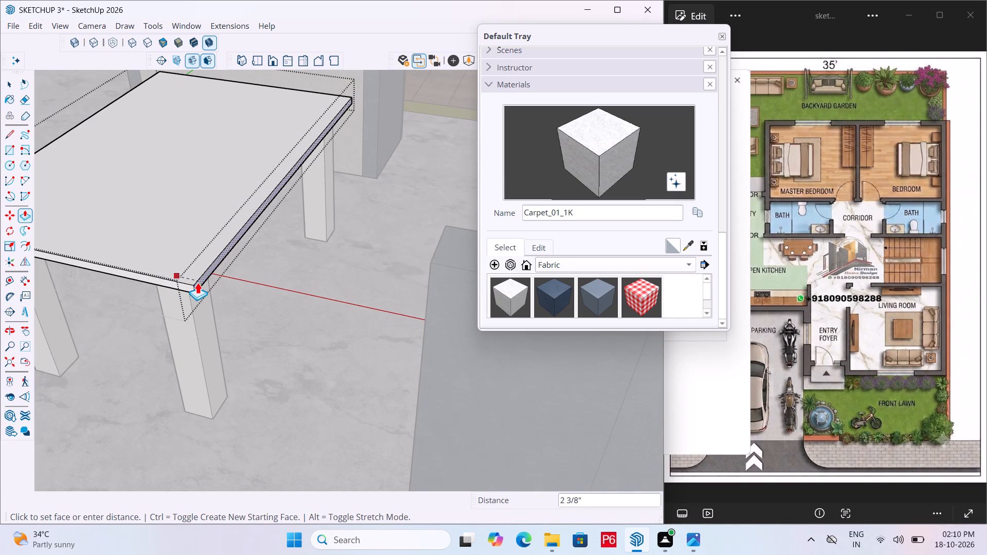
{"action": "left_click", "coordinate": [200, 284]}
Extend the tabletop's short side face opposite the window, towards the short sofa, by about 3 3/4".
{"action": "middle_click_drag", "start_coordinate": [143, 293], "coordinate": [267, 177]}
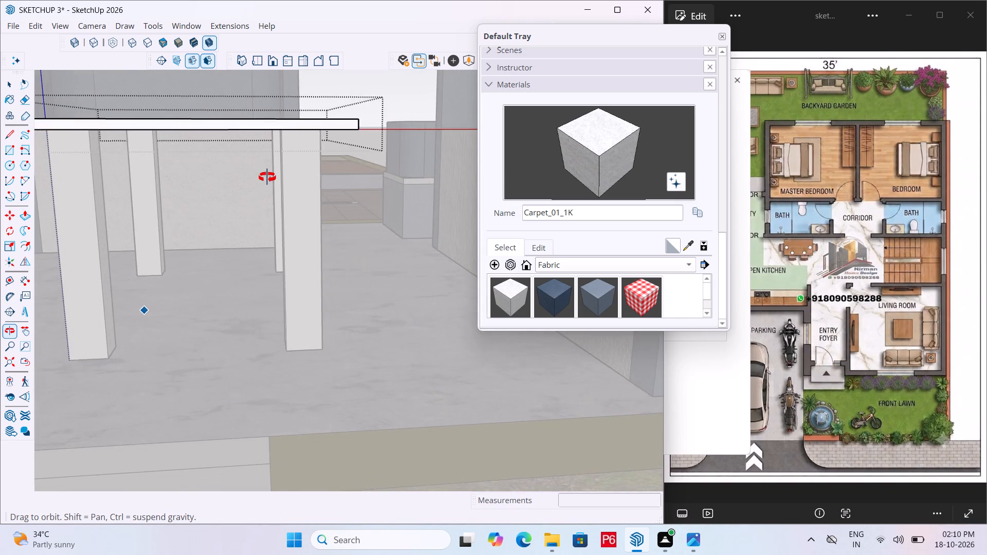
{"action": "middle_click_drag", "start_coordinate": [267, 177], "coordinate": [599, 234]}
{"action": "middle_click_drag", "start_coordinate": [220, 246], "coordinate": [635, 347]}
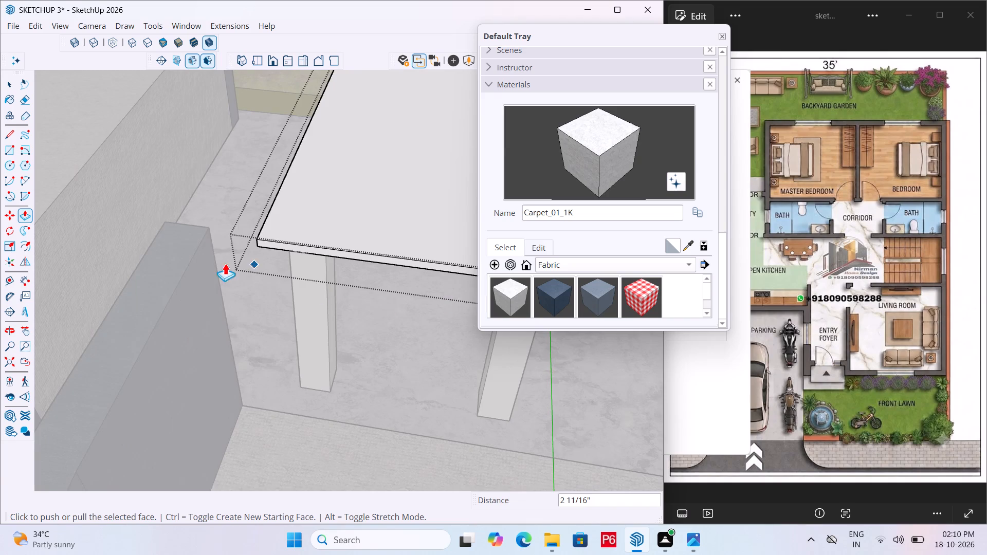
{"action": "scroll", "coordinate": [225, 263], "scroll_direction": "down", "scroll_amount": 5}
{"action": "scroll", "coordinate": [448, 285], "scroll_direction": "up", "scroll_amount": 5}
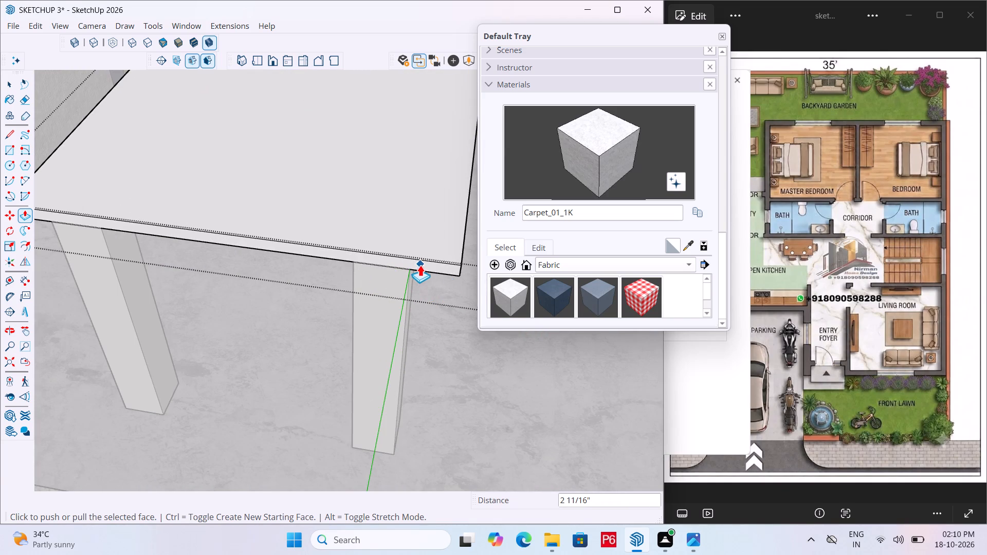
{"action": "key", "text": "space"}
{"action": "left_click", "coordinate": [418, 265]}
{"action": "key", "text": "p"}
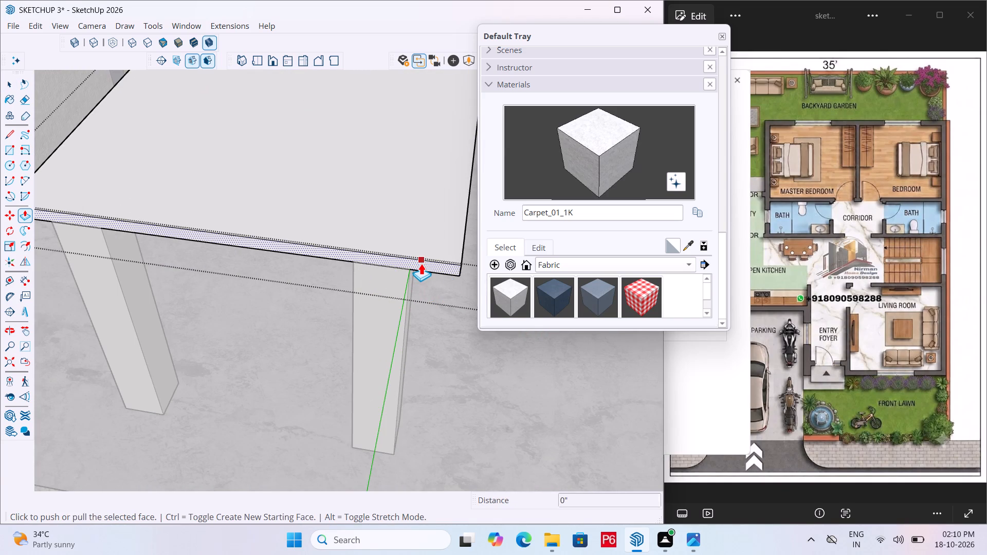
{"action": "left_click", "coordinate": [421, 263]}
{"action": "left_click", "coordinate": [397, 295]}
Extend the tabletop's long side face towards the TV unit slightly further to widen its overhang.
{"action": "scroll", "coordinate": [295, 288], "scroll_direction": "down", "scroll_amount": 6}
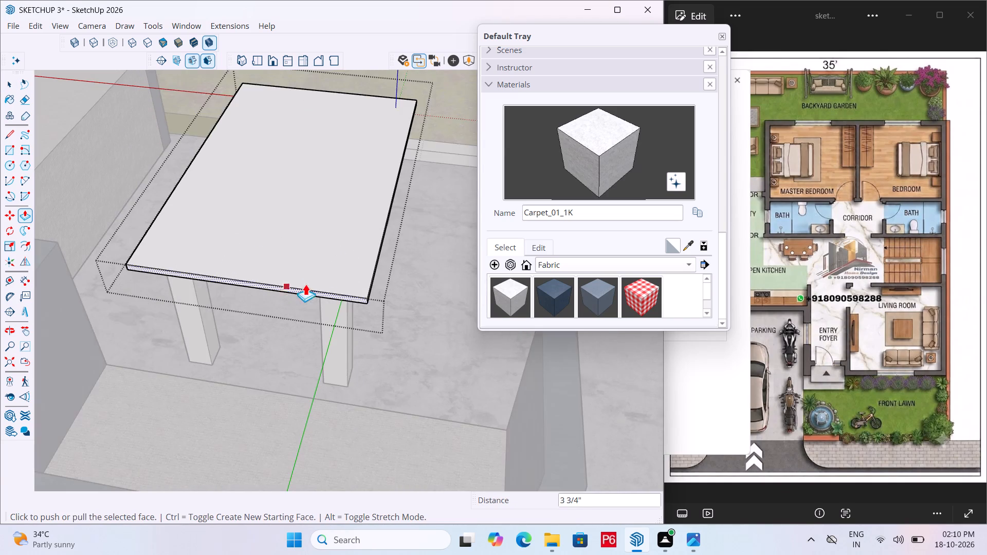
{"action": "scroll", "coordinate": [363, 282], "scroll_direction": "down", "scroll_amount": 1}
{"action": "middle_click_drag", "start_coordinate": [363, 282], "coordinate": [141, 249]}
{"action": "middle_click_drag", "start_coordinate": [353, 229], "coordinate": [150, 156]}
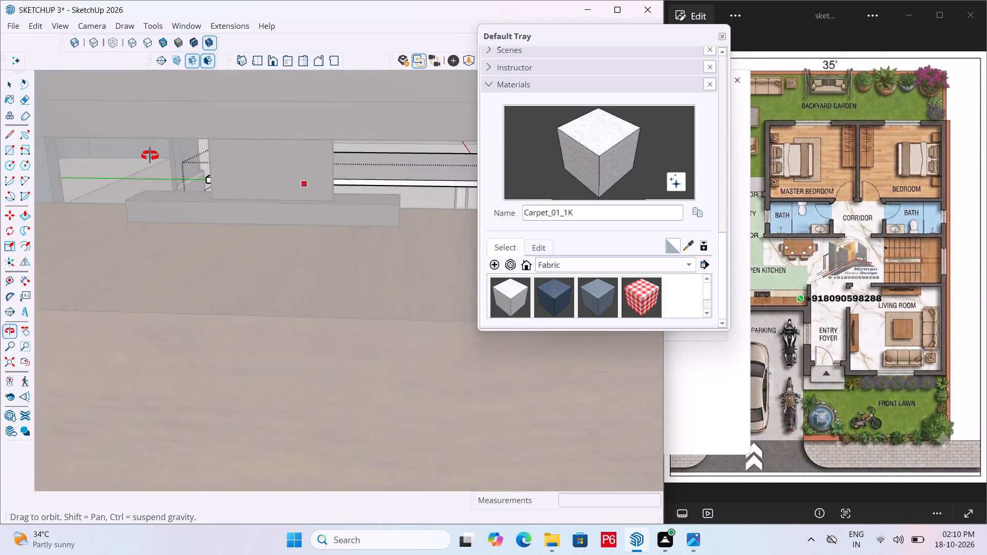
{"action": "middle_click_drag", "start_coordinate": [150, 156], "coordinate": [16, 191]}
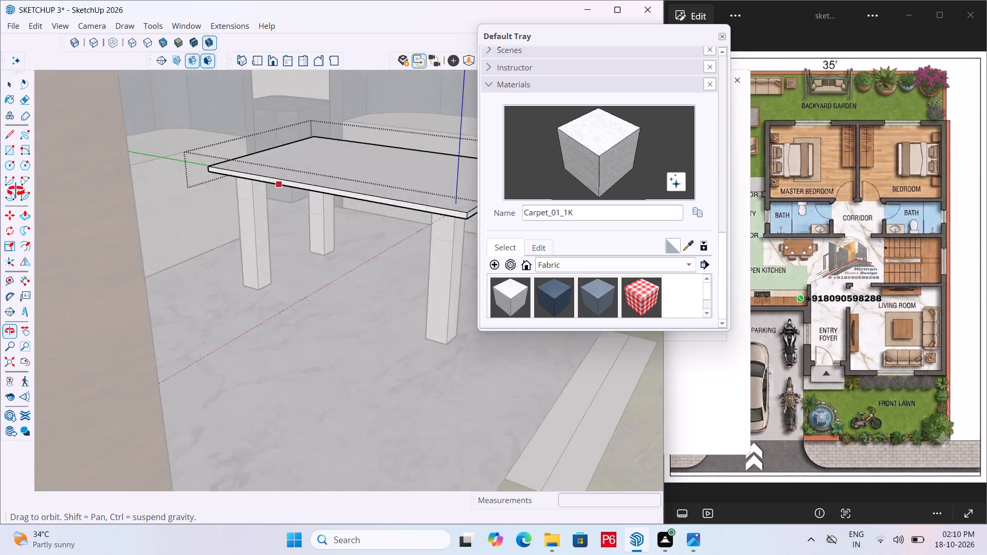
{"action": "middle_click_drag", "start_coordinate": [16, 191], "coordinate": [0, 293]}
{"action": "scroll", "coordinate": [134, 238], "scroll_direction": "down", "scroll_amount": 6}
{"action": "scroll", "coordinate": [308, 167], "scroll_direction": "up", "scroll_amount": 5}
{"action": "scroll", "coordinate": [137, 253], "scroll_direction": "up", "scroll_amount": 1}
{"action": "scroll", "coordinate": [321, 255], "scroll_direction": "up", "scroll_amount": 1}
{"action": "scroll", "coordinate": [364, 238], "scroll_direction": "down", "scroll_amount": 5}
{"action": "middle_click_drag", "start_coordinate": [255, 320], "coordinate": [275, 206]}
{"action": "scroll", "coordinate": [257, 319], "scroll_direction": "up", "scroll_amount": 1}
{"action": "scroll", "coordinate": [285, 283], "scroll_direction": "up", "scroll_amount": 10}
{"action": "key", "text": "space"}
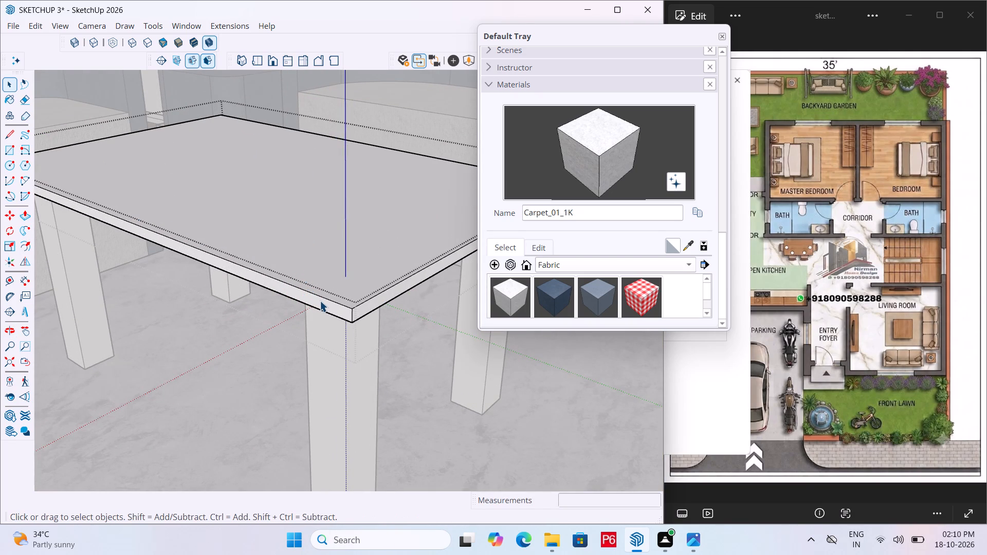
{"action": "left_click", "coordinate": [320, 301]}
{"action": "key", "text": "p"}
{"action": "left_click", "coordinate": [320, 301]}
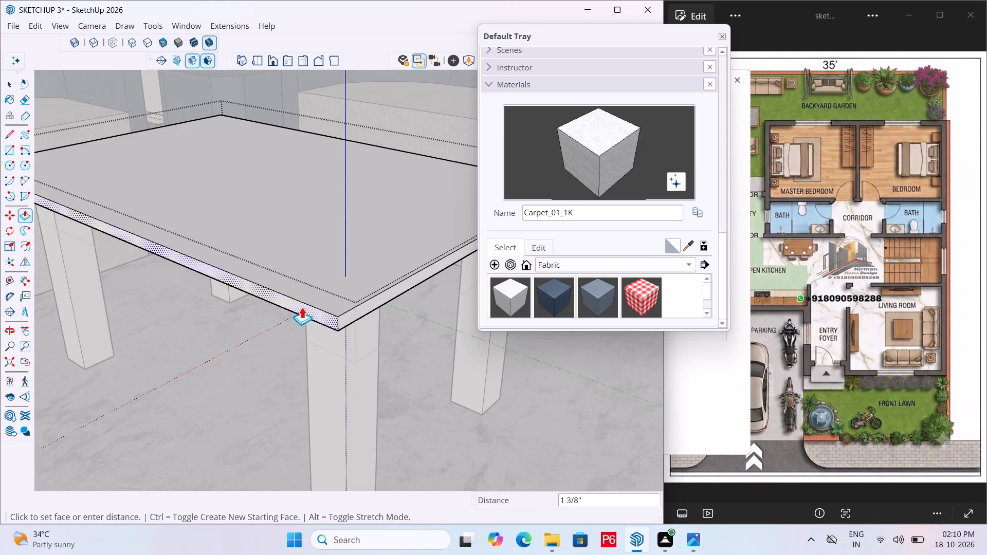
{"action": "left_click", "coordinate": [293, 313]}
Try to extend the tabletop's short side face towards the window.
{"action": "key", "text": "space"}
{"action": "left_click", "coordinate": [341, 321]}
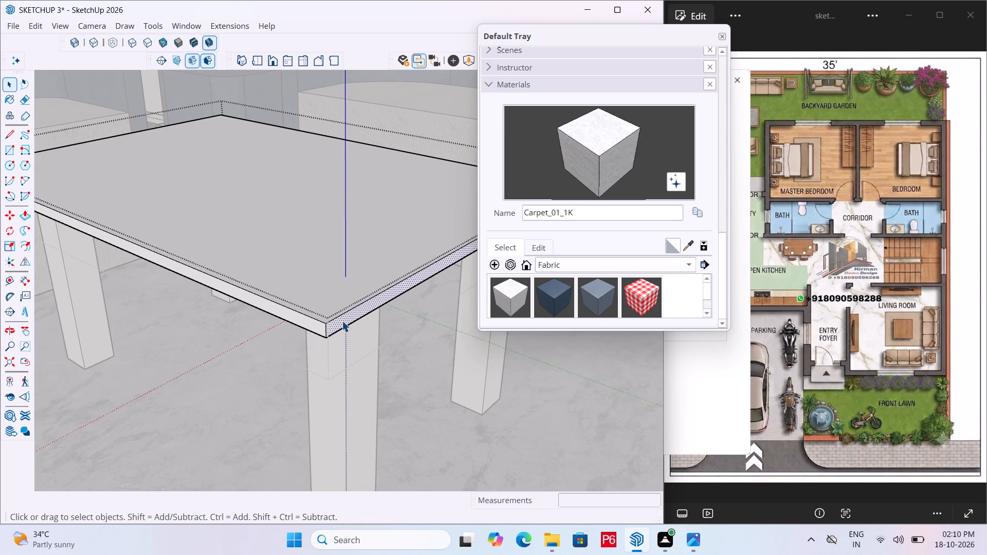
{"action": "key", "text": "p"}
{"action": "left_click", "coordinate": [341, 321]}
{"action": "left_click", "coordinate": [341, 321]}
Extend the tabletop's long side face towards the long sofa by about a further 2 3/4".
{"action": "scroll", "coordinate": [254, 350], "scroll_direction": "down", "scroll_amount": 8}
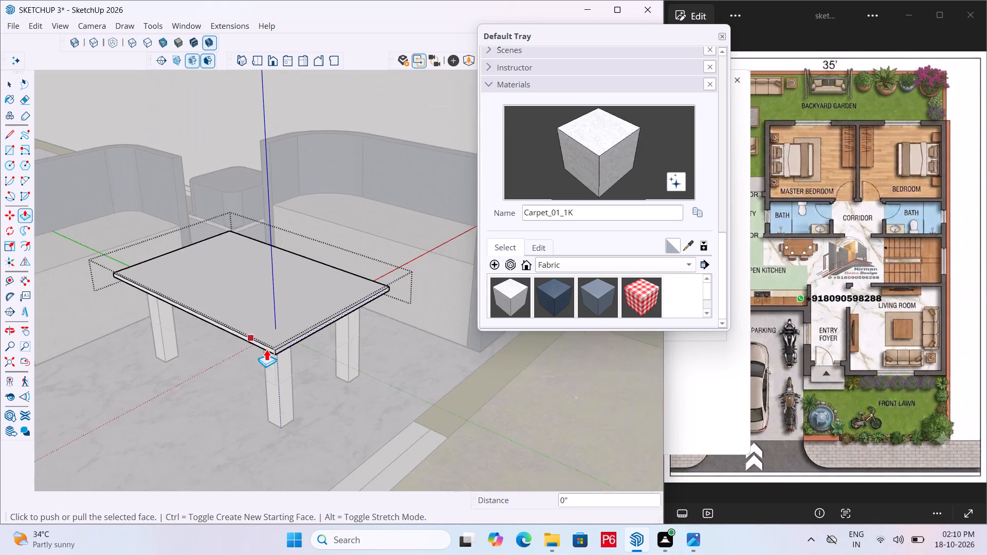
{"action": "scroll", "coordinate": [266, 349], "scroll_direction": "down", "scroll_amount": 1}
{"action": "middle_click_drag", "start_coordinate": [334, 341], "coordinate": [64, 343]}
{"action": "scroll", "coordinate": [317, 246], "scroll_direction": "up", "scroll_amount": 10}
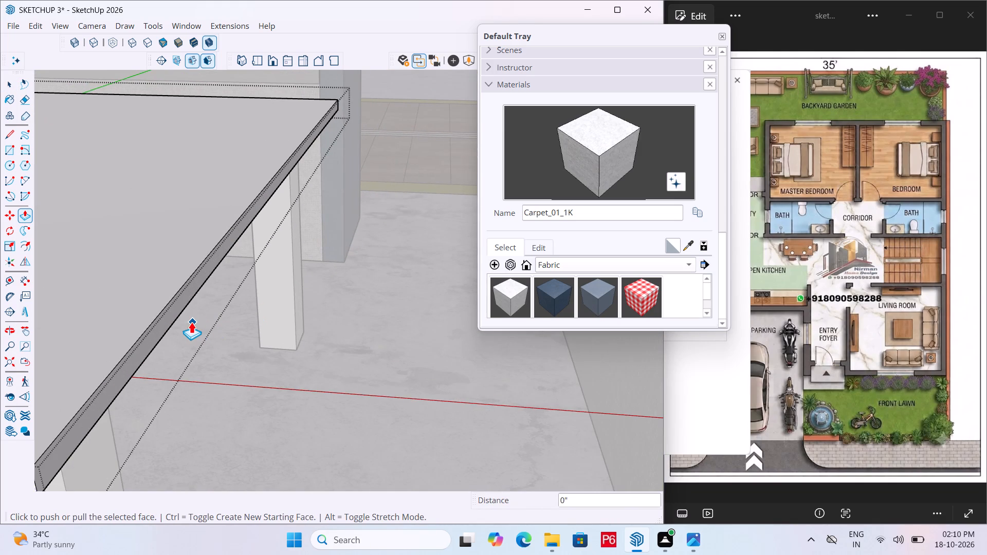
{"action": "key", "text": "space"}
{"action": "left_click", "coordinate": [175, 312]}
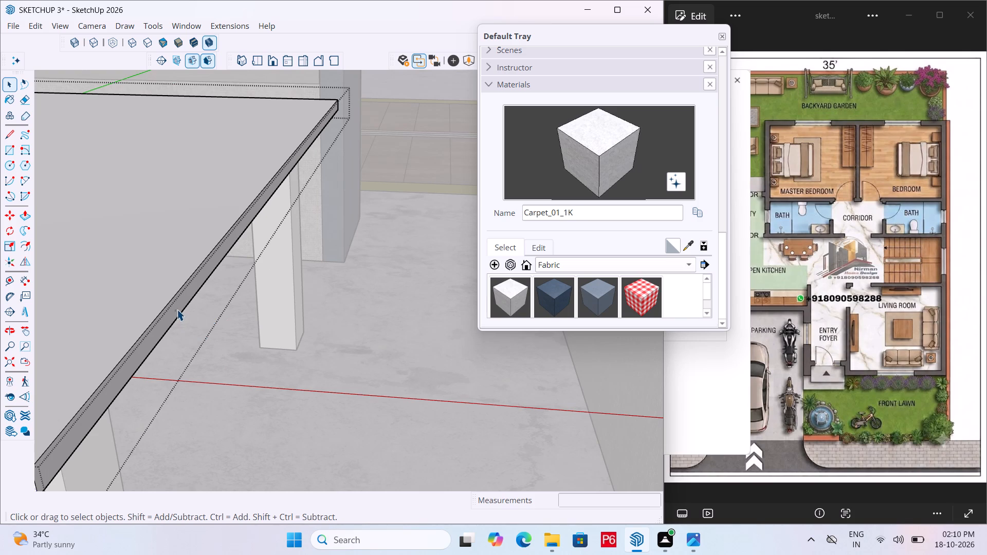
{"action": "key", "text": "p"}
{"action": "left_click", "coordinate": [177, 309]}
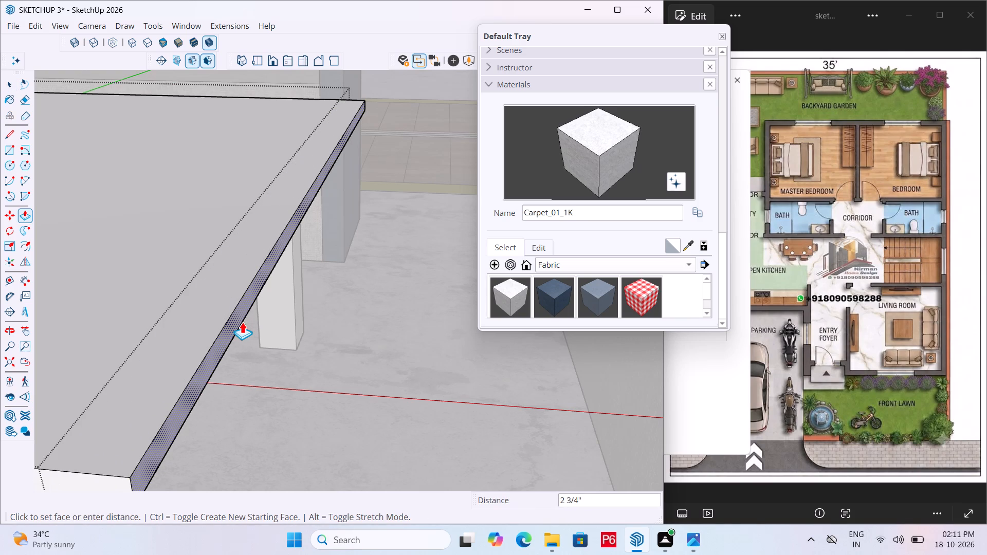
{"action": "left_click", "coordinate": [242, 322]}
Extend the tabletop's short side face towards the short sofa by about a further 1 7/16".
{"action": "scroll", "coordinate": [288, 295], "scroll_direction": "down", "scroll_amount": 6}
{"action": "scroll", "coordinate": [356, 288], "scroll_direction": "down", "scroll_amount": 5}
{"action": "middle_click_drag", "start_coordinate": [440, 315], "coordinate": [0, 308]}
{"action": "middle_click_drag", "start_coordinate": [408, 308], "coordinate": [119, 371]}
{"action": "scroll", "coordinate": [336, 263], "scroll_direction": "up", "scroll_amount": 12}
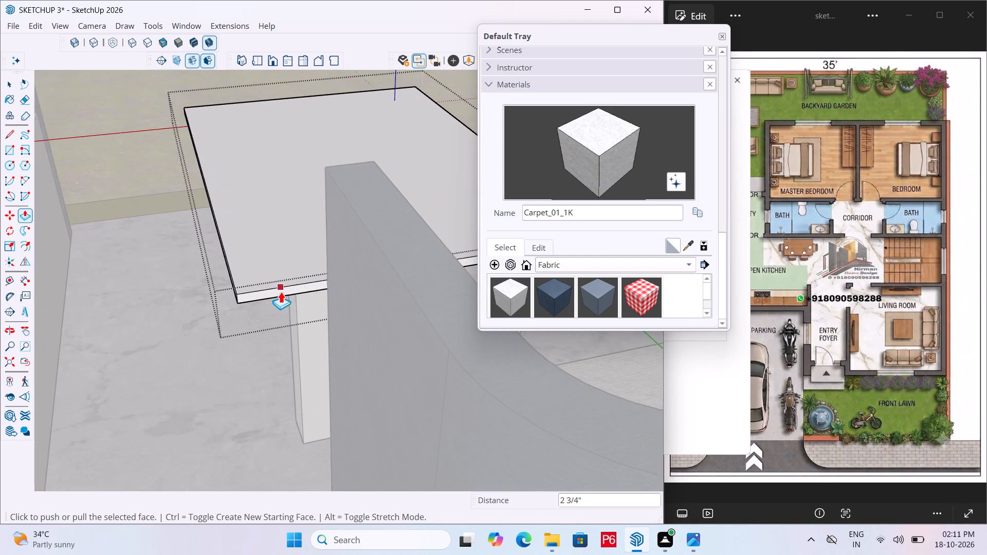
{"action": "scroll", "coordinate": [281, 291], "scroll_direction": "up", "scroll_amount": 6}
{"action": "key", "text": "space"}
{"action": "left_click", "coordinate": [306, 283]}
{"action": "key", "text": "p"}
{"action": "left_click", "coordinate": [306, 282]}
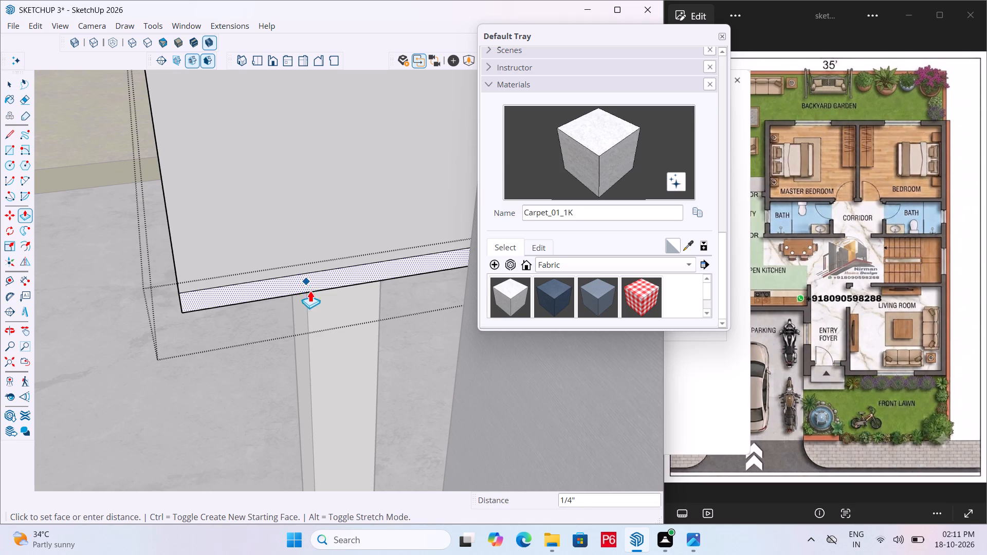
{"action": "left_click", "coordinate": [316, 299]}
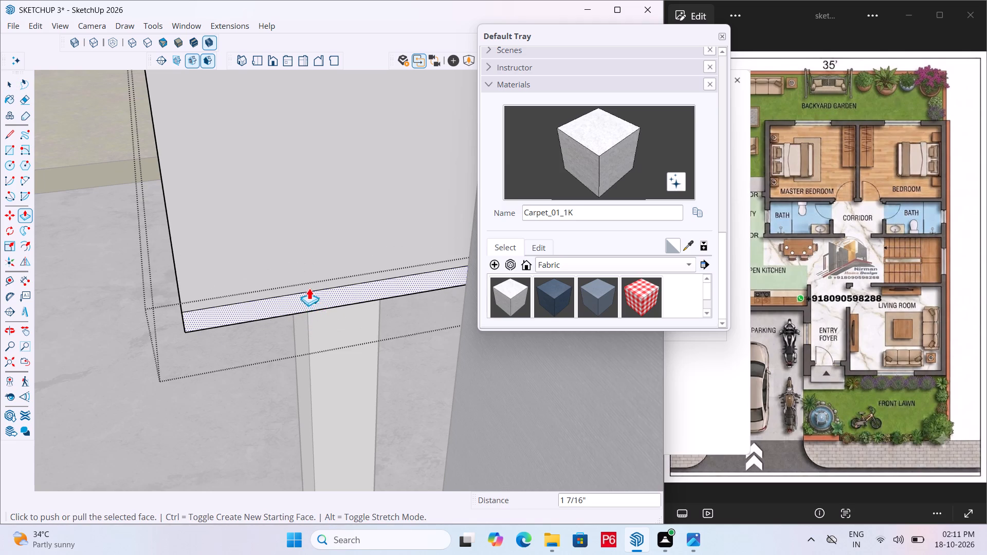
Draw a tangent rounding arc across the tabletop's corner between its TV-unit side and window side.
{"action": "scroll", "coordinate": [305, 287], "scroll_direction": "down", "scroll_amount": 13}
{"action": "middle_click_drag", "start_coordinate": [226, 295], "coordinate": [686, 311]}
{"action": "middle_click_drag", "start_coordinate": [111, 310], "coordinate": [241, 415]}
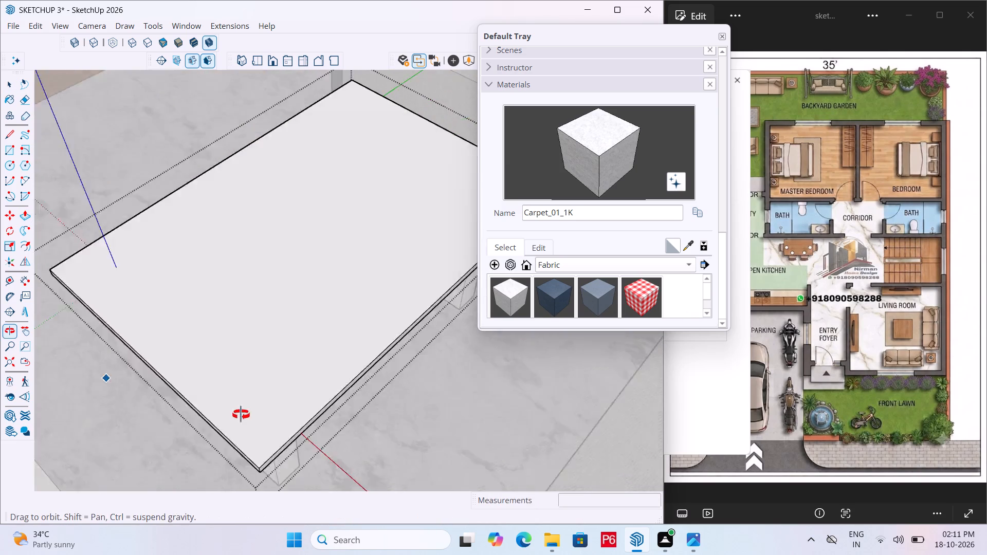
{"action": "middle_click_drag", "start_coordinate": [241, 415], "coordinate": [249, 420]}
{"action": "scroll", "coordinate": [149, 340], "scroll_direction": "down", "scroll_amount": 5}
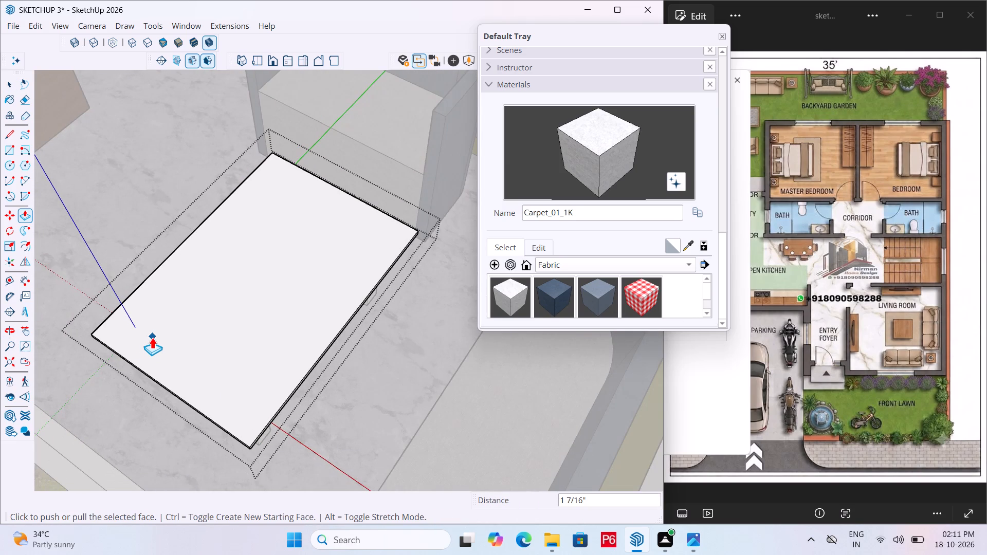
{"action": "key", "text": "a"}
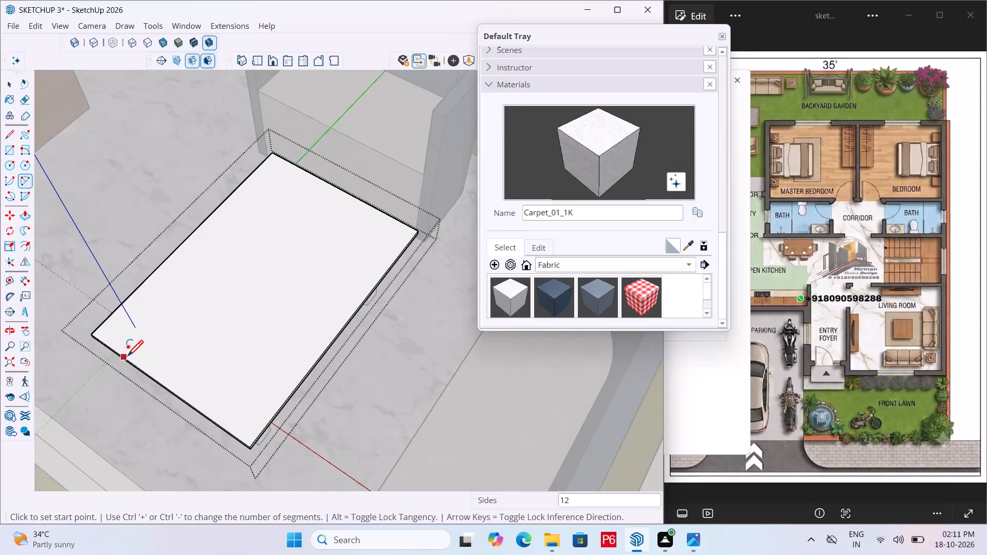
{"action": "left_click", "coordinate": [129, 361]}
{"action": "left_click_drag", "start_coordinate": [129, 361], "coordinate": [129, 334]}
{"action": "left_click", "coordinate": [126, 302]}
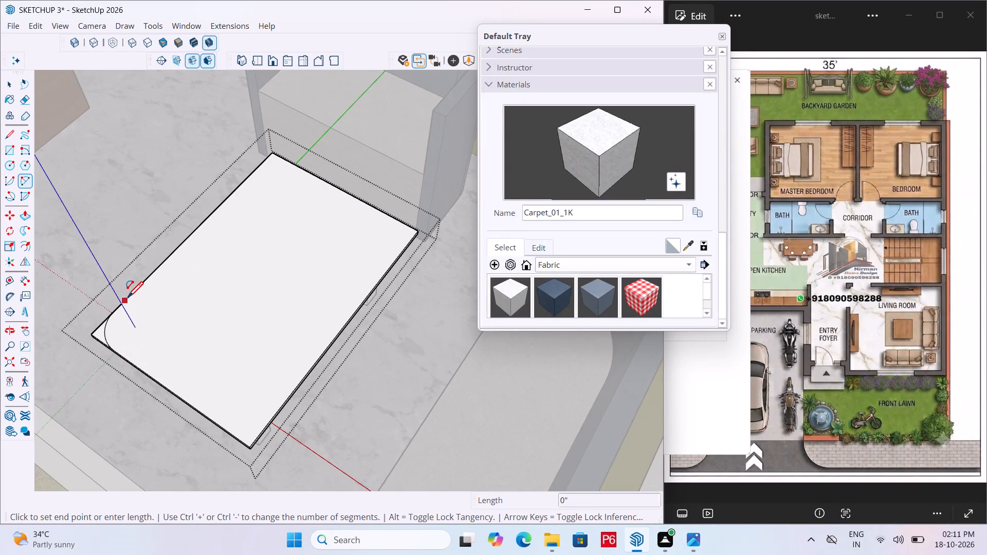
Draw rounding arcs across the tabletop's other three corners, with radii of about 10 3/8" and 10 3/4" at the two short-sofa corners.
{"action": "key", "text": "space"}
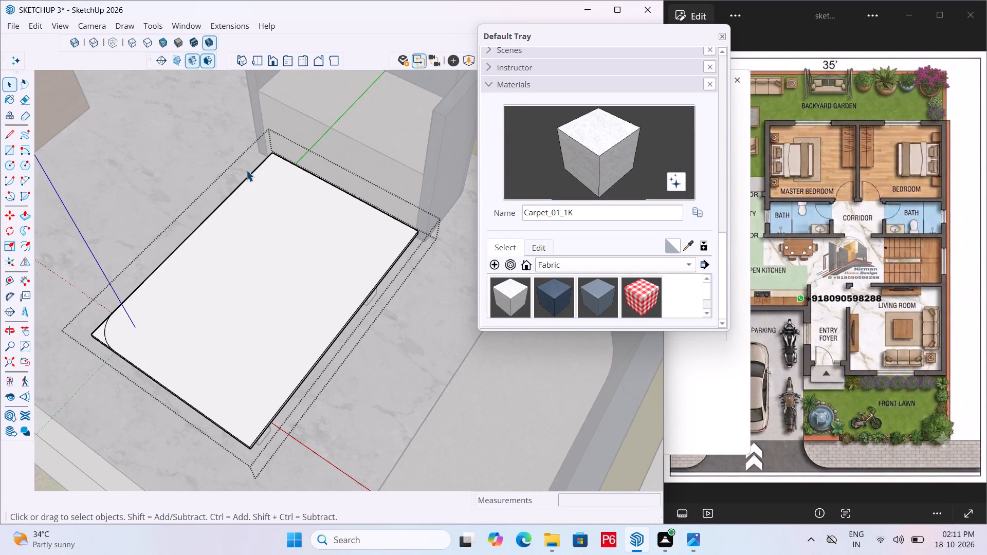
{"action": "key", "text": "a"}
{"action": "left_click_drag", "start_coordinate": [245, 182], "coordinate": [262, 181]}
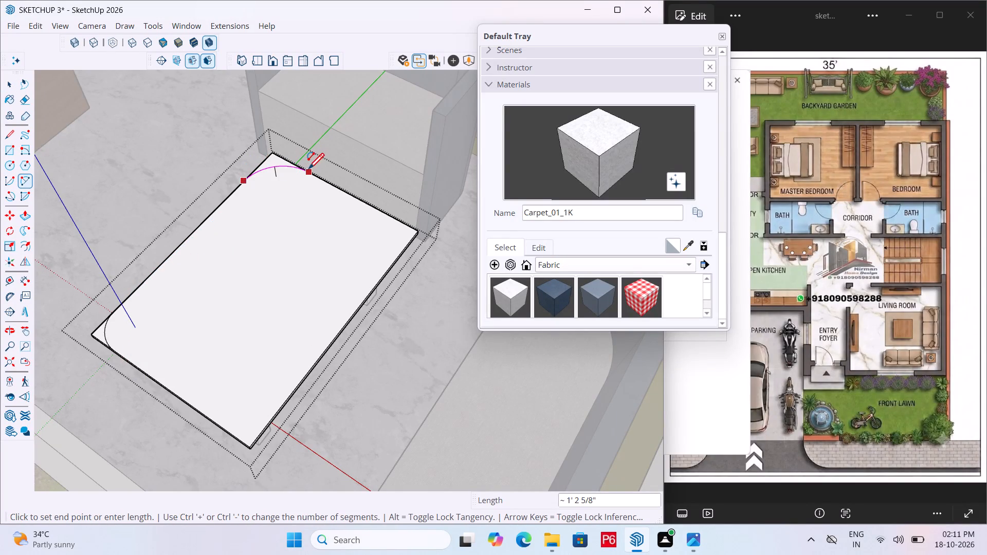
{"action": "double_click", "coordinate": [306, 175]}
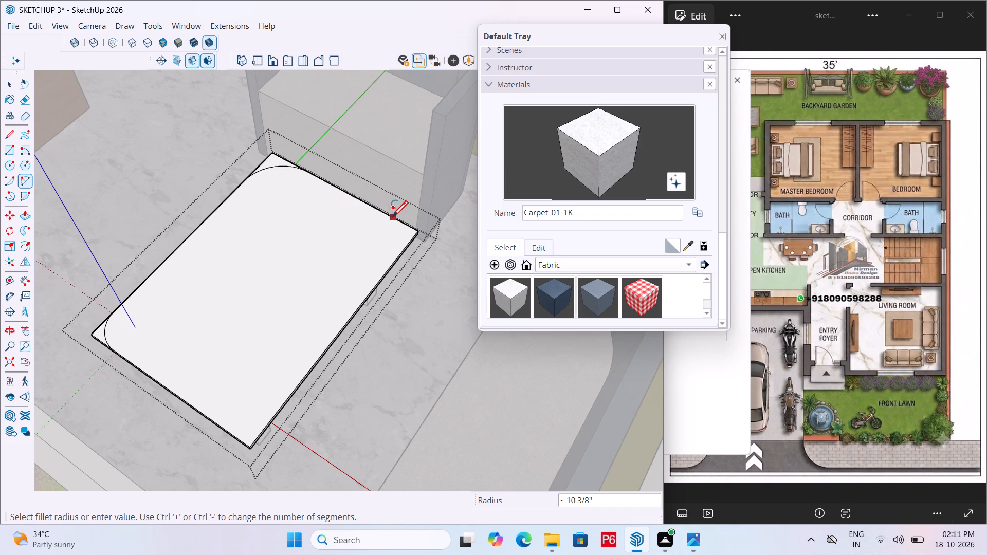
{"action": "left_click", "coordinate": [375, 210]}
{"action": "double_click", "coordinate": [385, 270]}
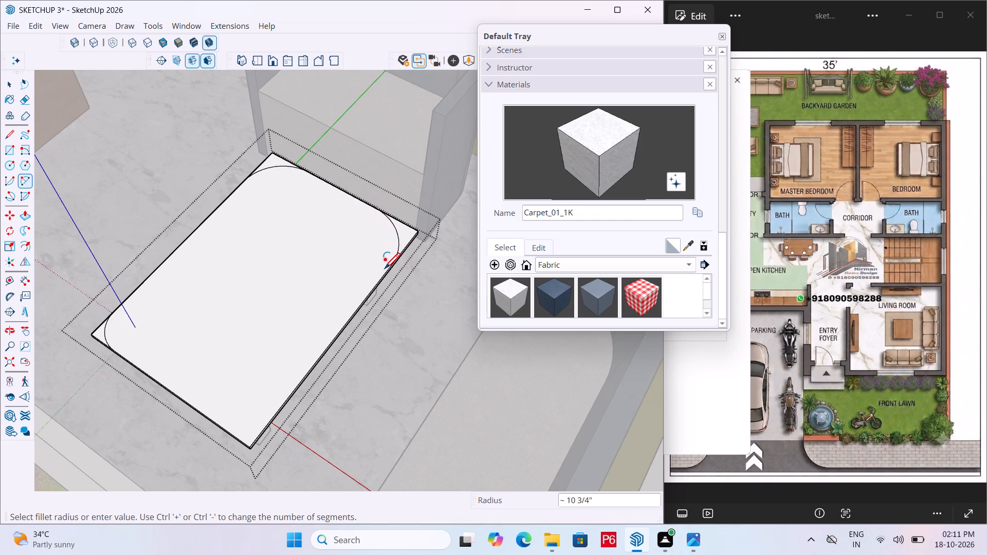
{"action": "left_click", "coordinate": [282, 408]}
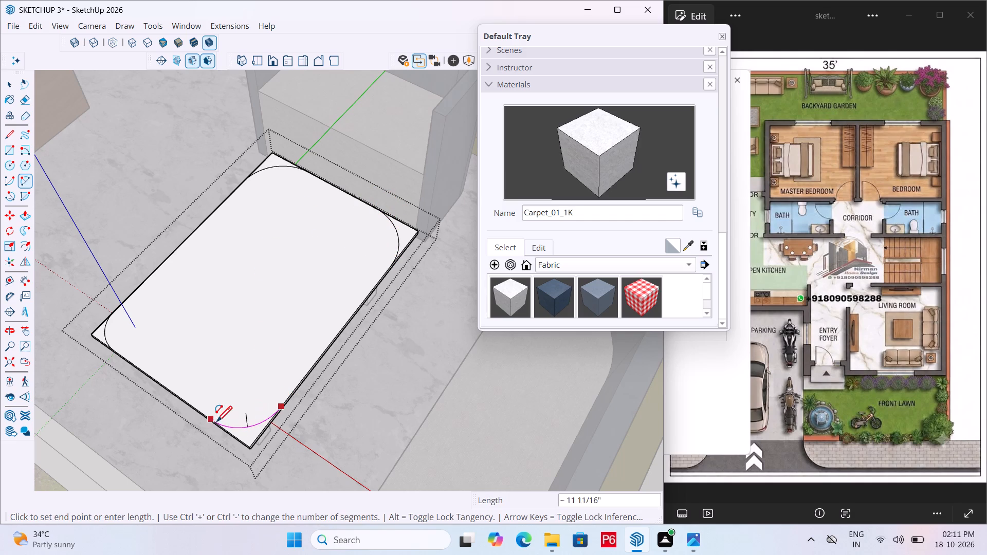
{"action": "double_click", "coordinate": [210, 421]}
Push the waste piece outside the arc through the tabletop at the corner between its window side and long-sofa side.
{"action": "scroll", "coordinate": [221, 457], "scroll_direction": "up", "scroll_amount": 6}
{"action": "middle_click_drag", "start_coordinate": [224, 412], "coordinate": [227, 396]}
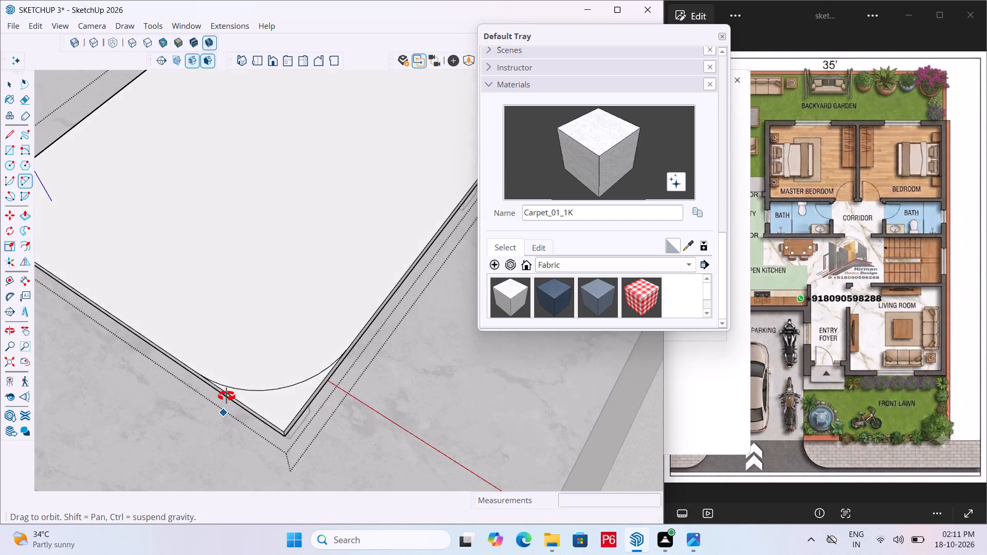
{"action": "middle_click_drag", "start_coordinate": [227, 396], "coordinate": [228, 380]}
{"action": "key", "text": "e"}
{"action": "key", "text": "r"}
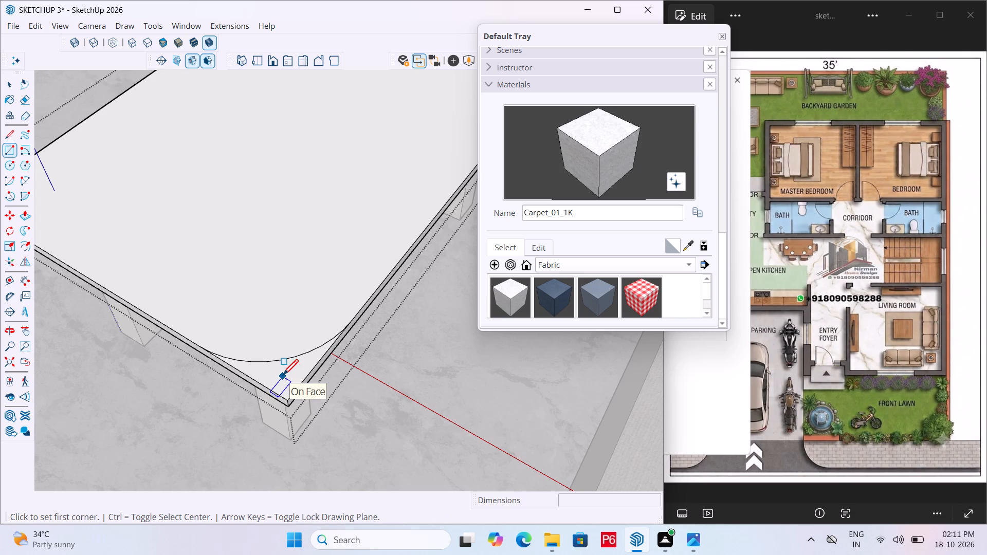
{"action": "key", "text": "p"}
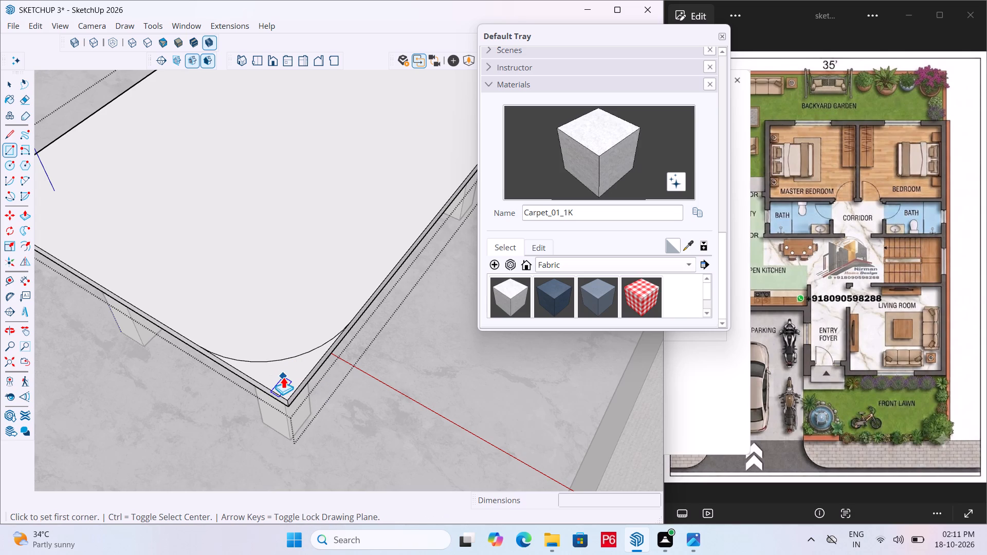
{"action": "key", "text": "space"}
{"action": "left_click", "coordinate": [283, 386]}
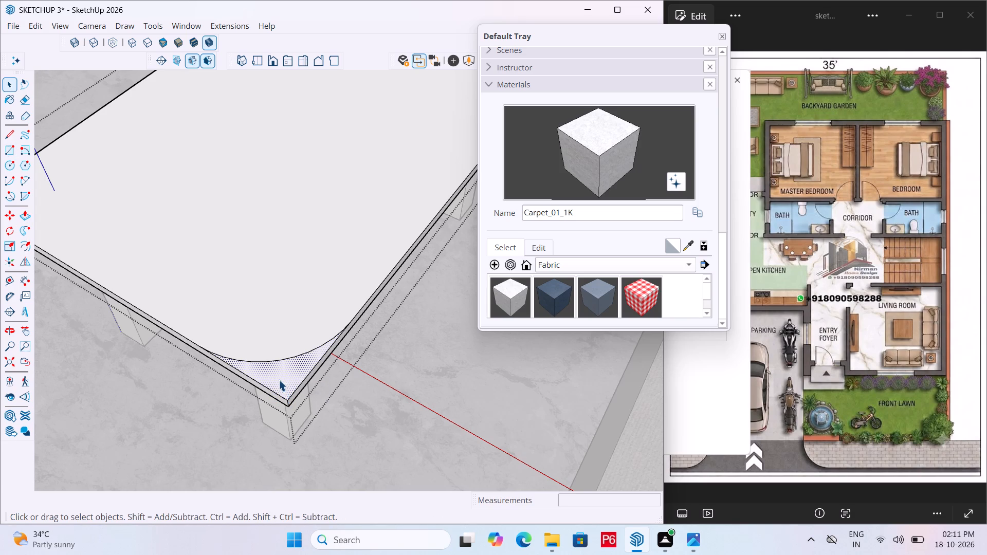
{"action": "key", "text": "p"}
{"action": "left_click", "coordinate": [279, 380]}
{"action": "left_click", "coordinate": [280, 410]}
{"action": "scroll", "coordinate": [331, 381], "scroll_direction": "down", "scroll_amount": 5}
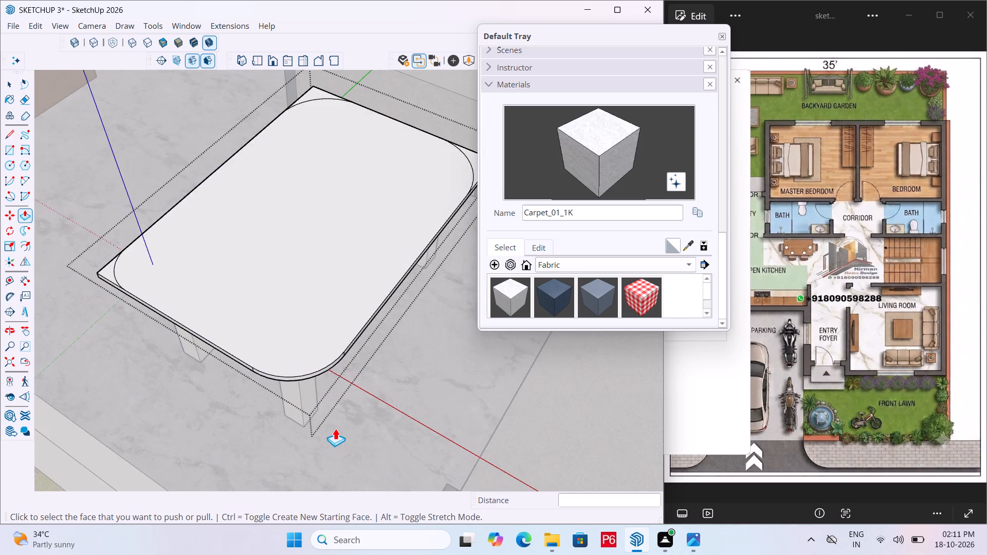
Push away the waste pieces outside the arcs at the tabletop's other three corners to round them off.
{"action": "scroll", "coordinate": [102, 262], "scroll_direction": "up", "scroll_amount": 4}
{"action": "double_click", "coordinate": [135, 282]}
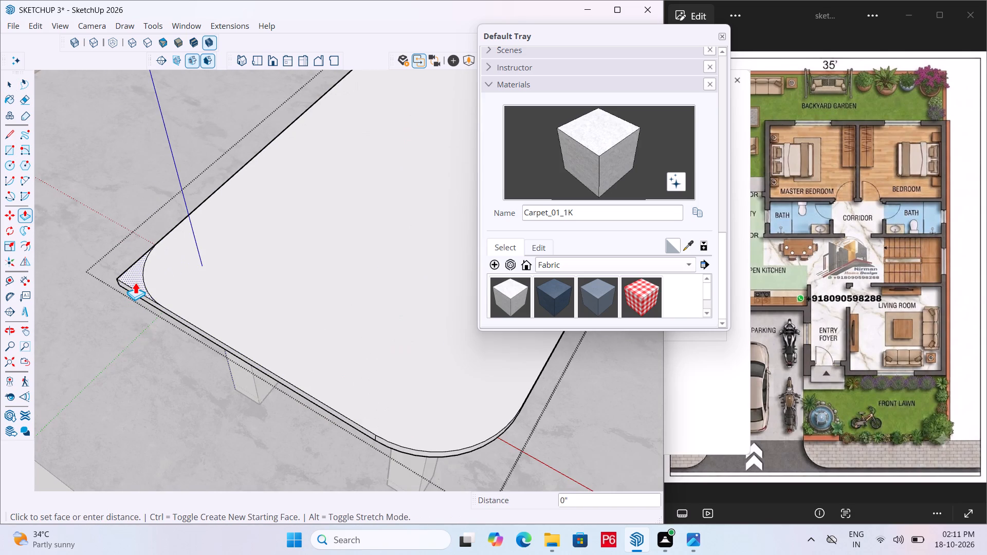
{"action": "scroll", "coordinate": [74, 345], "scroll_direction": "down", "scroll_amount": 5}
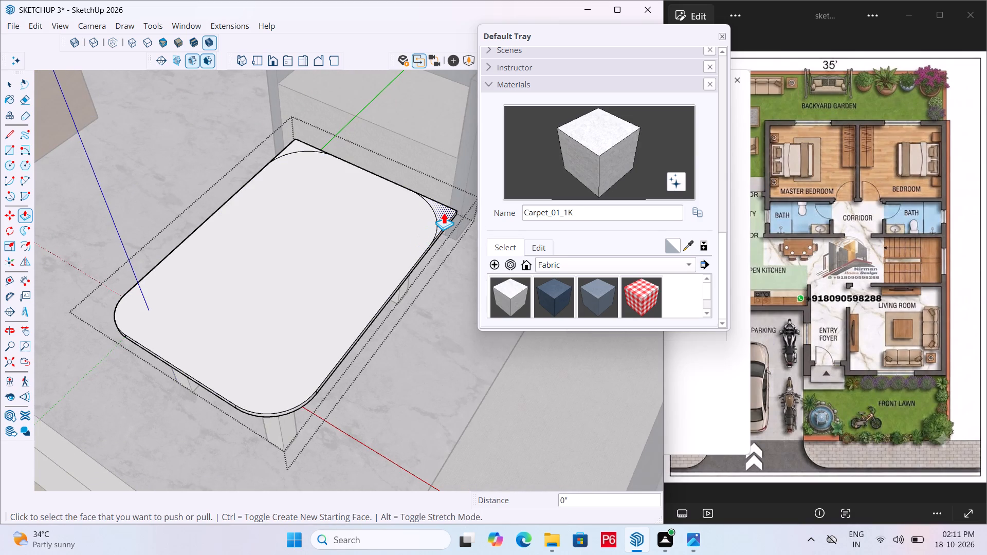
{"action": "double_click", "coordinate": [445, 212]}
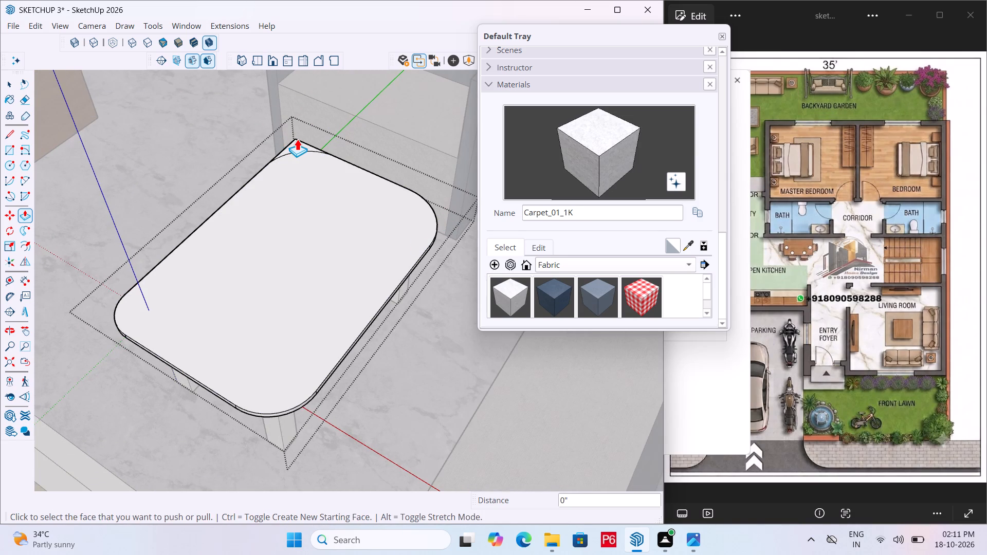
{"action": "left_click", "coordinate": [299, 139]}
{"action": "scroll", "coordinate": [298, 140], "scroll_direction": "up", "scroll_amount": 4}
{"action": "left_click", "coordinate": [296, 141]}
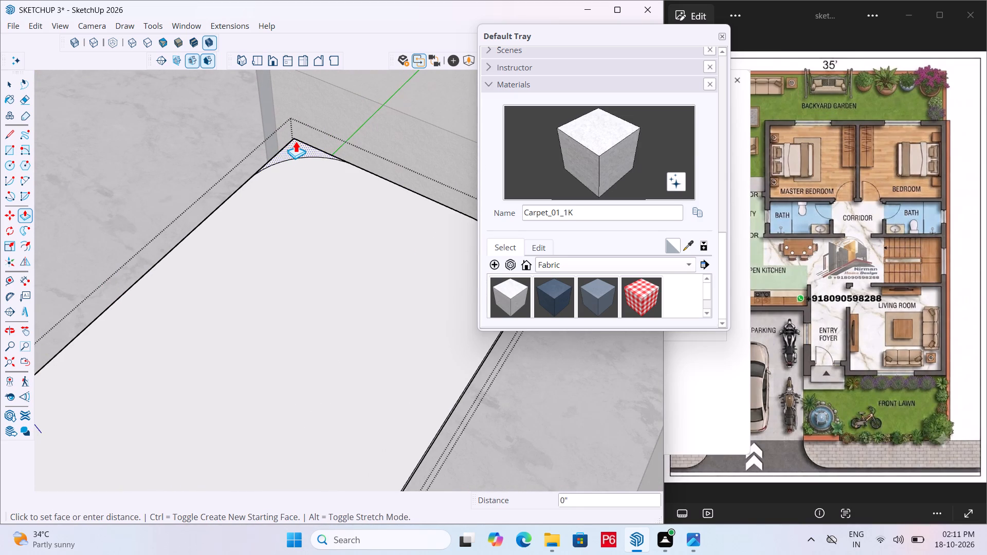
{"action": "double_click", "coordinate": [285, 146]}
{"action": "middle_click_drag", "start_coordinate": [218, 175], "coordinate": [766, 271]}
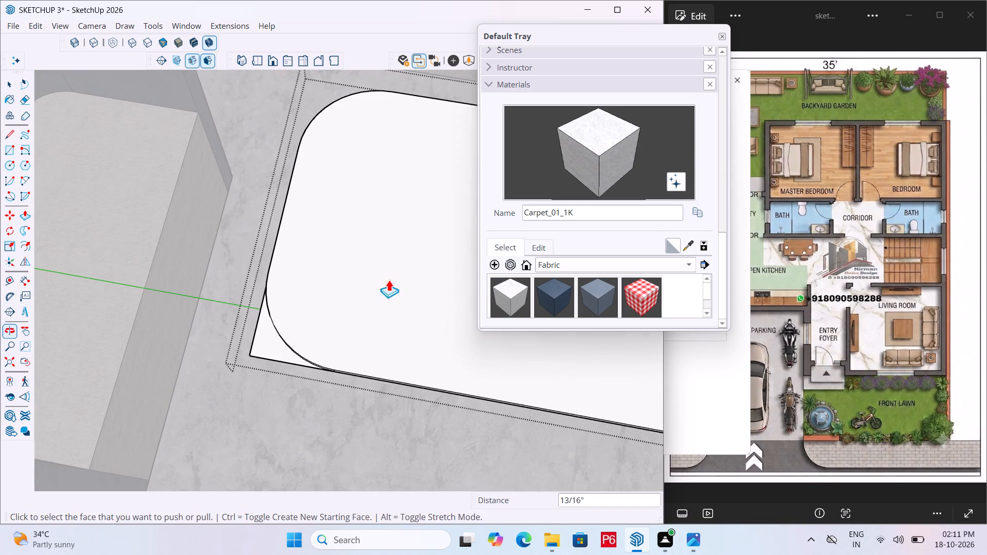
{"action": "left_click", "coordinate": [266, 345]}
{"action": "left_click", "coordinate": [256, 367]}
{"action": "scroll", "coordinate": [236, 301], "scroll_direction": "down", "scroll_amount": 6}
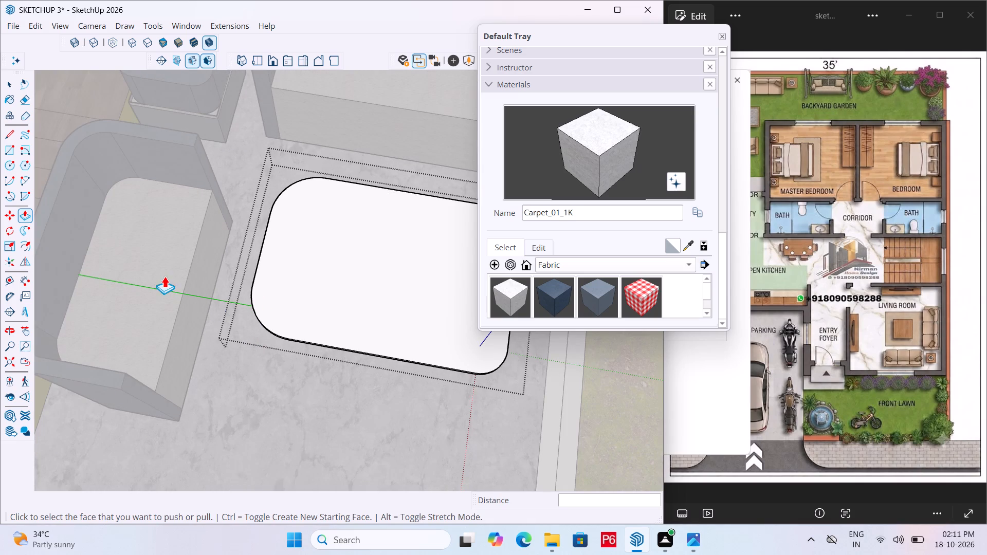
Save the model.
{"action": "key", "text": "ctrl+s"}
{"action": "scroll", "coordinate": [167, 246], "scroll_direction": "down", "scroll_amount": 5, "text": "ctrl"}
{"action": "key", "text": "ctrl+s"}
{"action": "key", "text": "ctrl+s"}
{"action": "key", "text": "ctrl+s"}
{"action": "key", "text": "ctrl+s"}
{"action": "key", "text": "ctrl+s"}
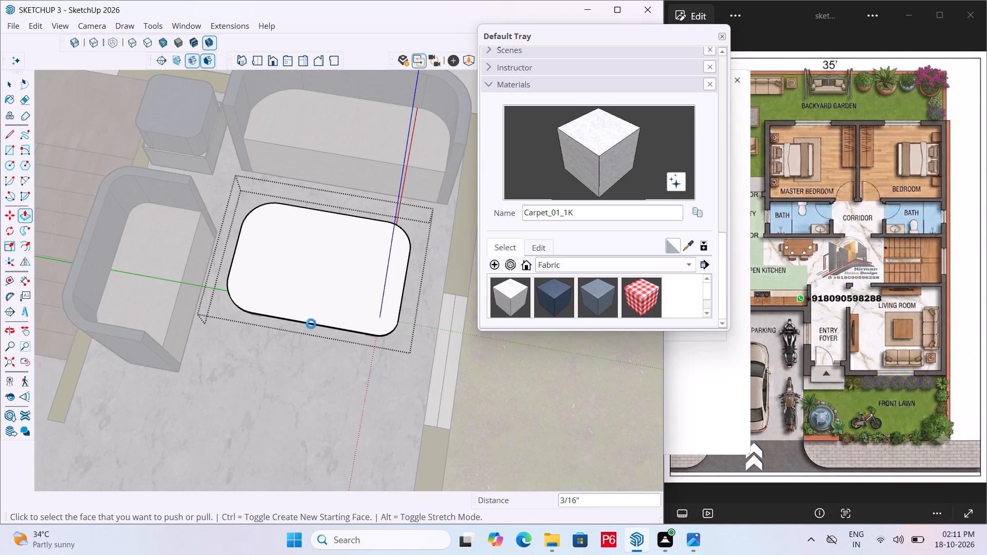
Paint the centre table's upper glass face with Glass_Basic_01 from the Glass material collection.
{"action": "middle_click_drag", "start_coordinate": [310, 326], "coordinate": [204, 96]}
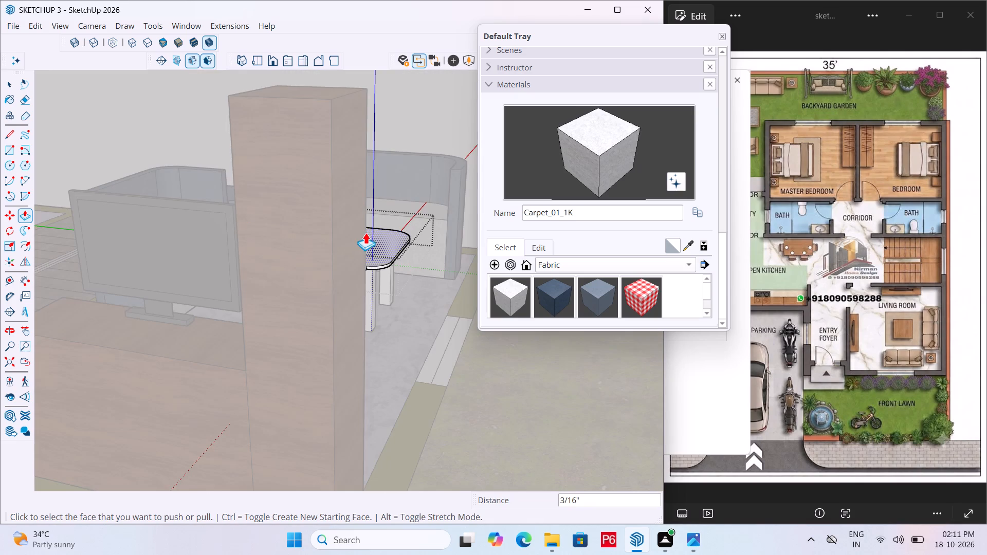
{"action": "scroll", "coordinate": [365, 232], "scroll_direction": "down", "scroll_amount": 1}
{"action": "middle_click_drag", "start_coordinate": [365, 232], "coordinate": [621, 313]}
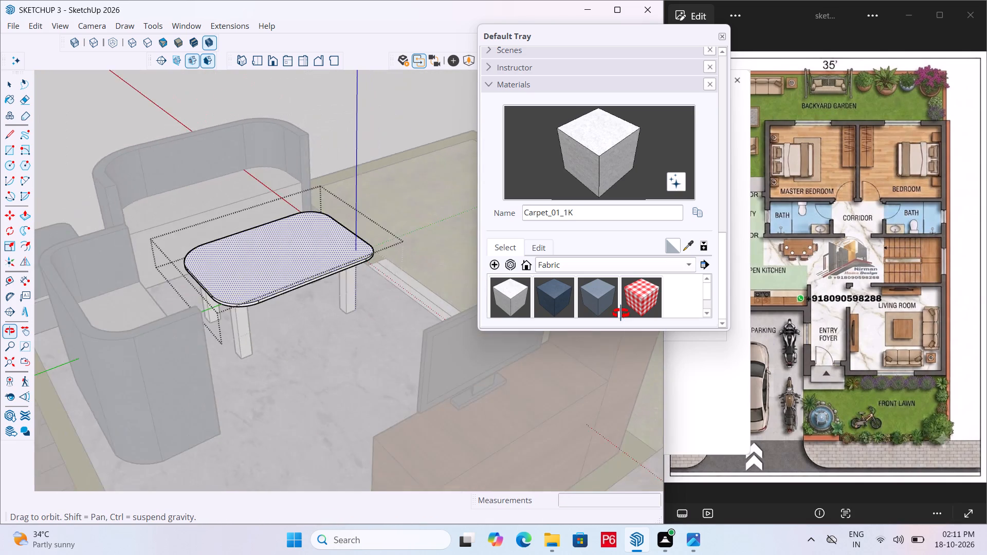
{"action": "middle_click_drag", "start_coordinate": [621, 313], "coordinate": [250, 326]}
{"action": "scroll", "coordinate": [131, 282], "scroll_direction": "down", "scroll_amount": 5}
{"action": "middle_click_drag", "start_coordinate": [355, 206], "coordinate": [242, 314]}
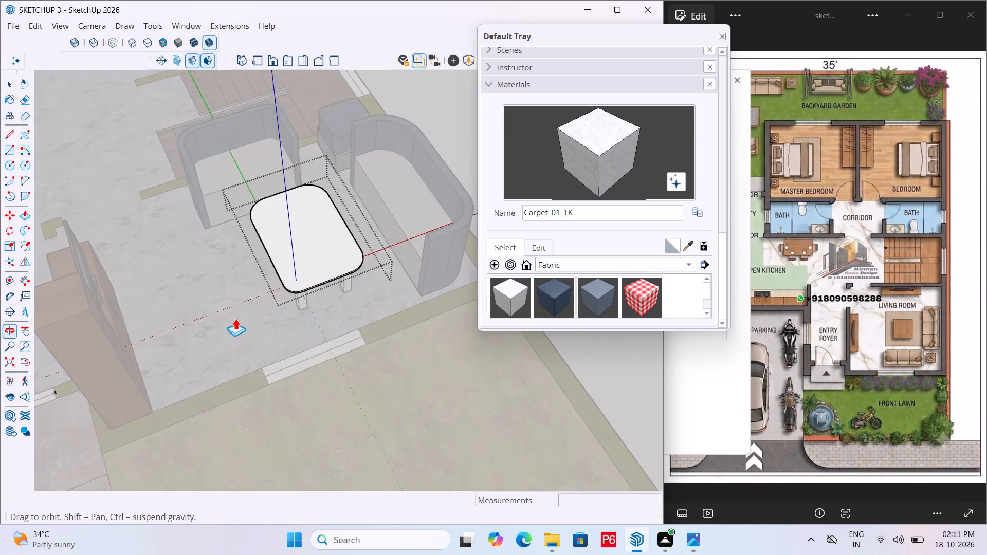
{"action": "key", "text": "space"}
{"action": "left_click", "coordinate": [322, 235]}
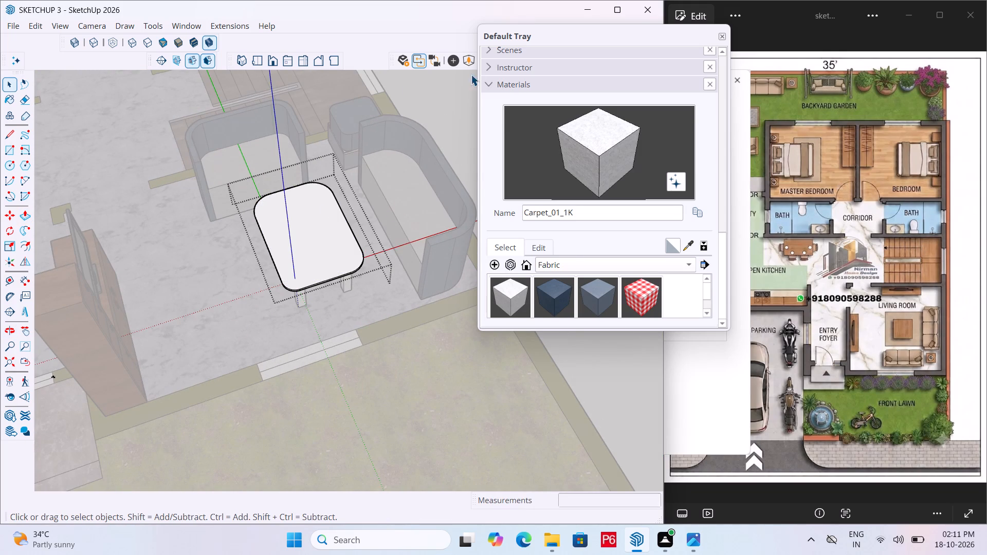
{"action": "left_click", "coordinate": [575, 262]}
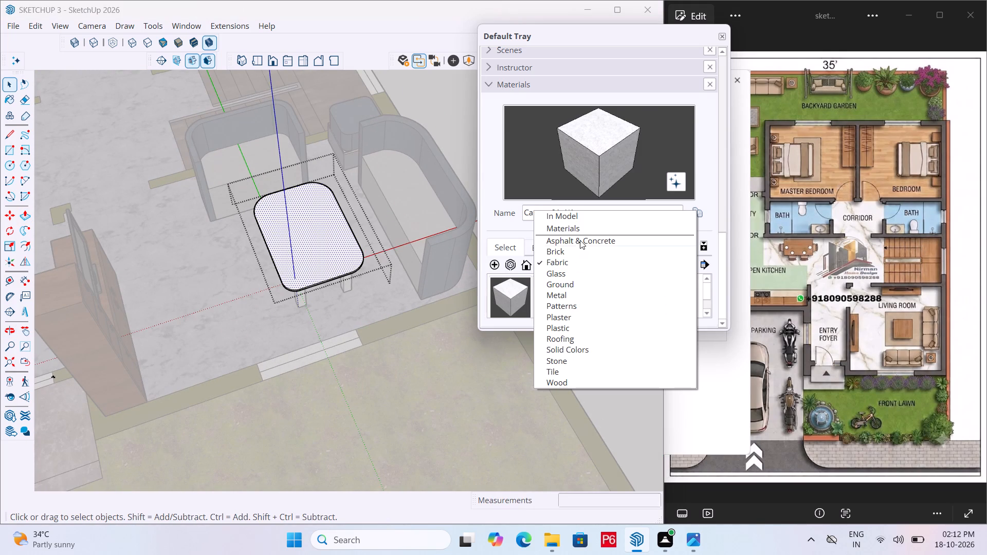
{"action": "left_click", "coordinate": [567, 268]}
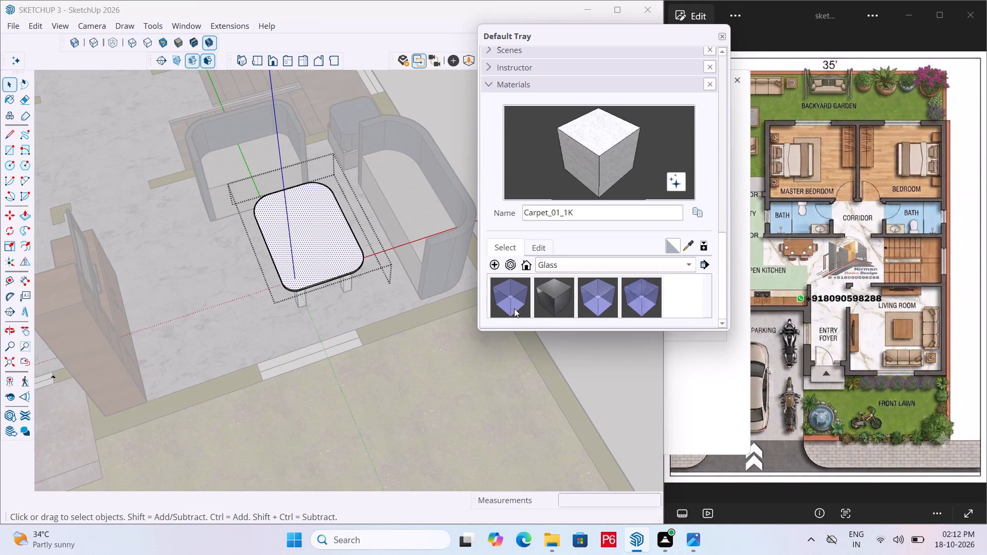
{"action": "left_click", "coordinate": [514, 308]}
{"action": "left_click", "coordinate": [313, 262]}
Paint the underside of the tabletop with Glass_Basic_01.
{"action": "scroll", "coordinate": [275, 252], "scroll_direction": "up", "scroll_amount": 7}
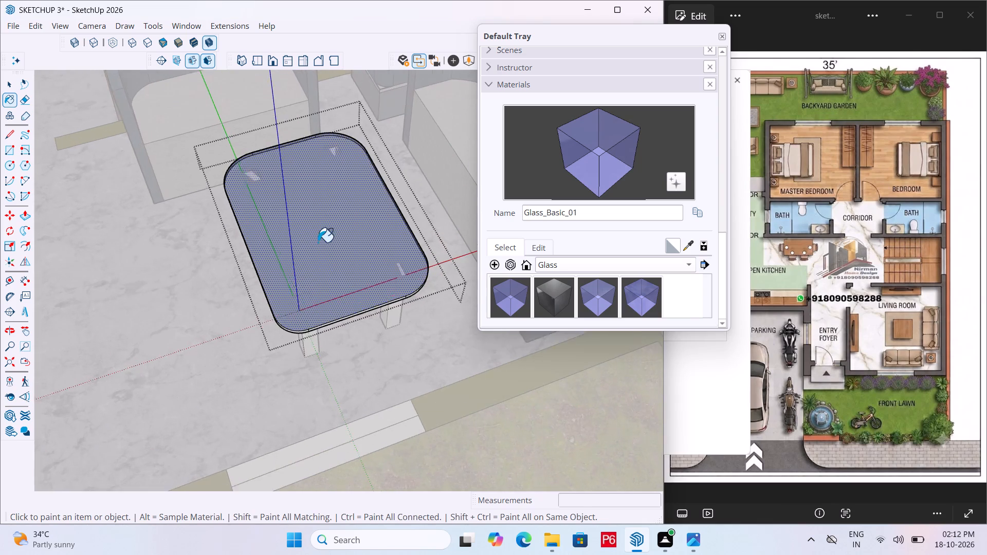
{"action": "middle_click_drag", "start_coordinate": [320, 241], "coordinate": [414, 69]}
{"action": "middle_click_drag", "start_coordinate": [341, 202], "coordinate": [335, 117]}
{"action": "scroll", "coordinate": [355, 181], "scroll_direction": "up", "scroll_amount": 4}
{"action": "left_click", "coordinate": [356, 184]}
Paint the tabletop's edge faces with Glass_Basic_01 from the TV-unit/window corner along the window side to the long-sofa side.
{"action": "middle_click_drag", "start_coordinate": [320, 165], "coordinate": [308, 390]}
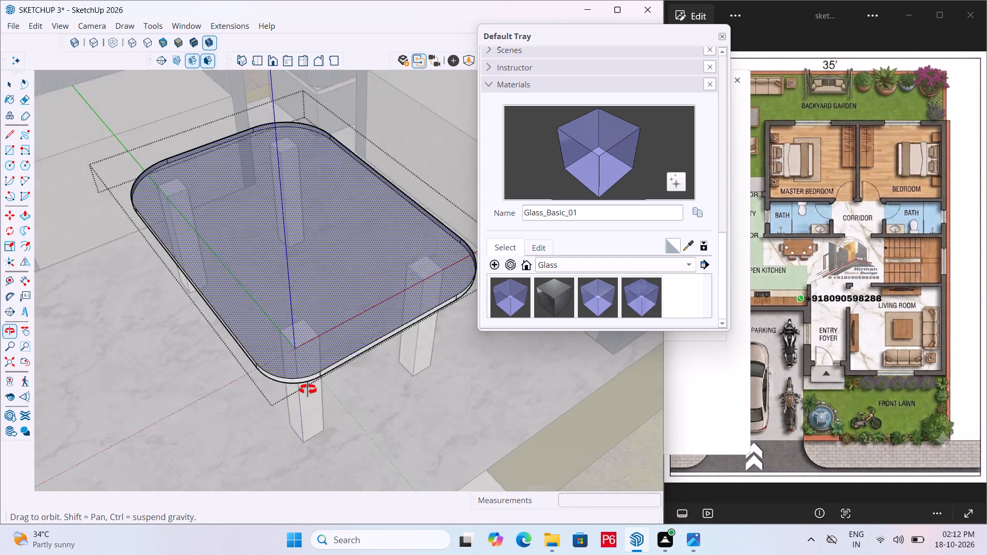
{"action": "middle_click_drag", "start_coordinate": [308, 390], "coordinate": [305, 410]}
{"action": "scroll", "coordinate": [255, 411], "scroll_direction": "up", "scroll_amount": 4}
{"action": "scroll", "coordinate": [308, 425], "scroll_direction": "up", "scroll_amount": 4}
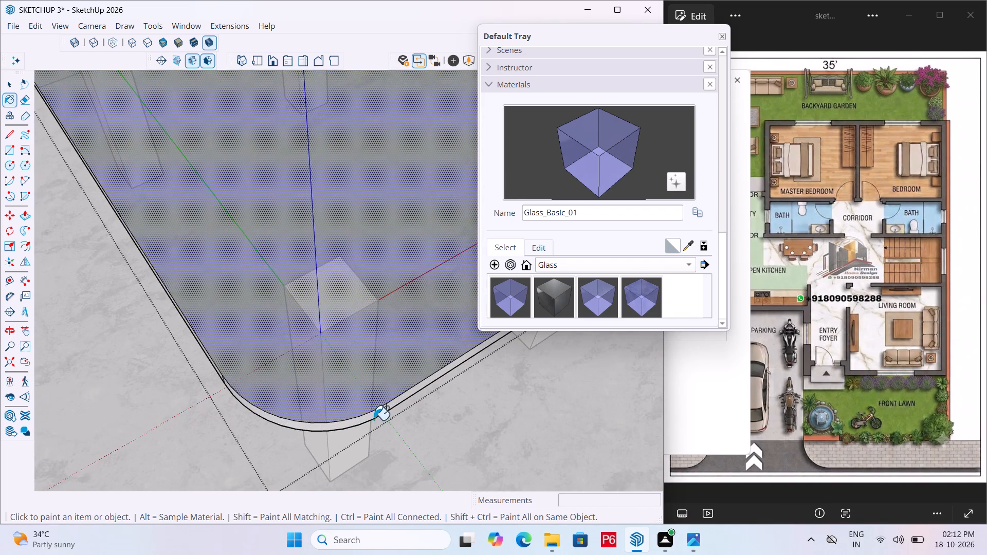
{"action": "left_click", "coordinate": [375, 413]}
{"action": "left_click", "coordinate": [398, 400]}
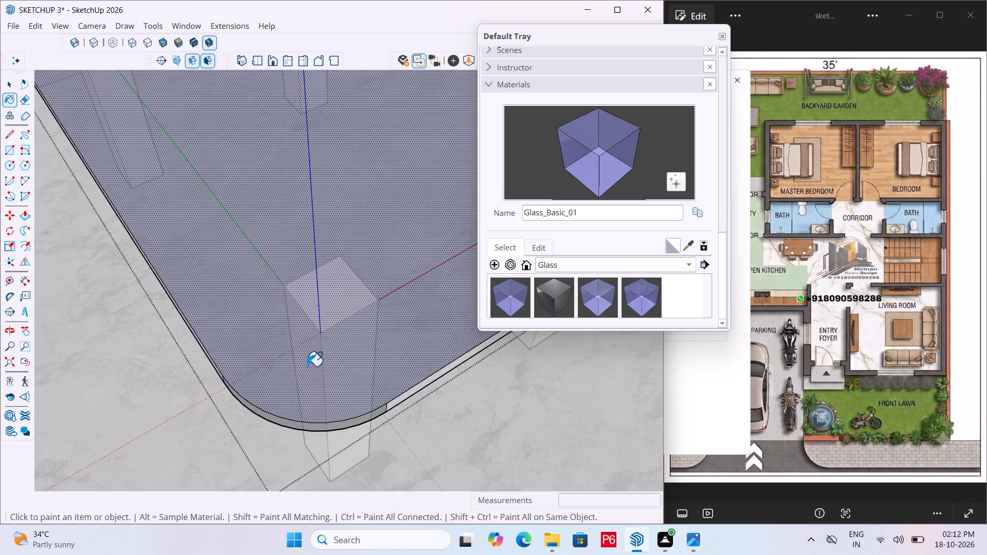
{"action": "scroll", "coordinate": [266, 374], "scroll_direction": "down", "scroll_amount": 6}
{"action": "middle_click_drag", "start_coordinate": [359, 375], "coordinate": [3, 347]}
{"action": "scroll", "coordinate": [345, 362], "scroll_direction": "up", "scroll_amount": 3}
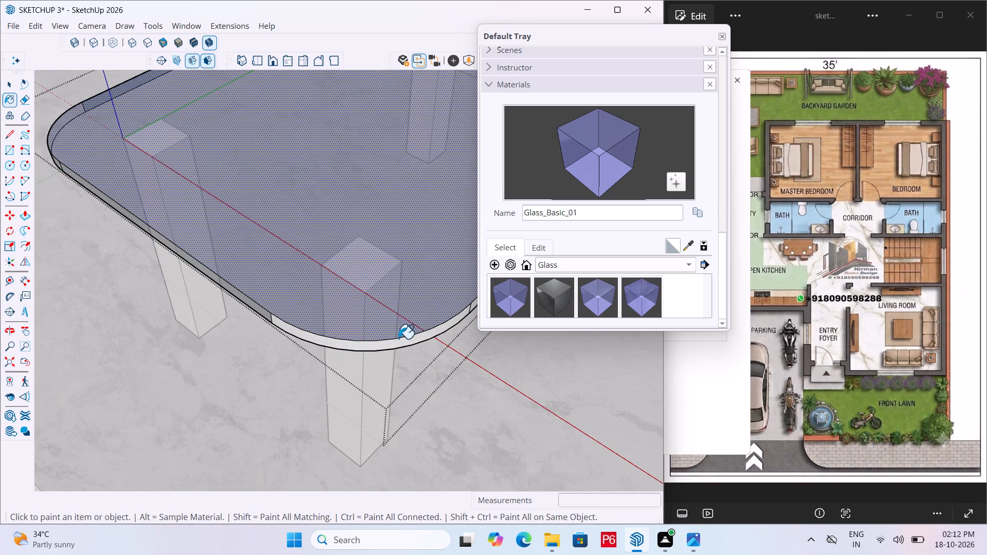
{"action": "left_click", "coordinate": [392, 343]}
{"action": "middle_click_drag", "start_coordinate": [409, 338], "coordinate": [53, 307]}
{"action": "scroll", "coordinate": [410, 338], "scroll_direction": "down", "scroll_amount": 1}
{"action": "left_click", "coordinate": [271, 290]}
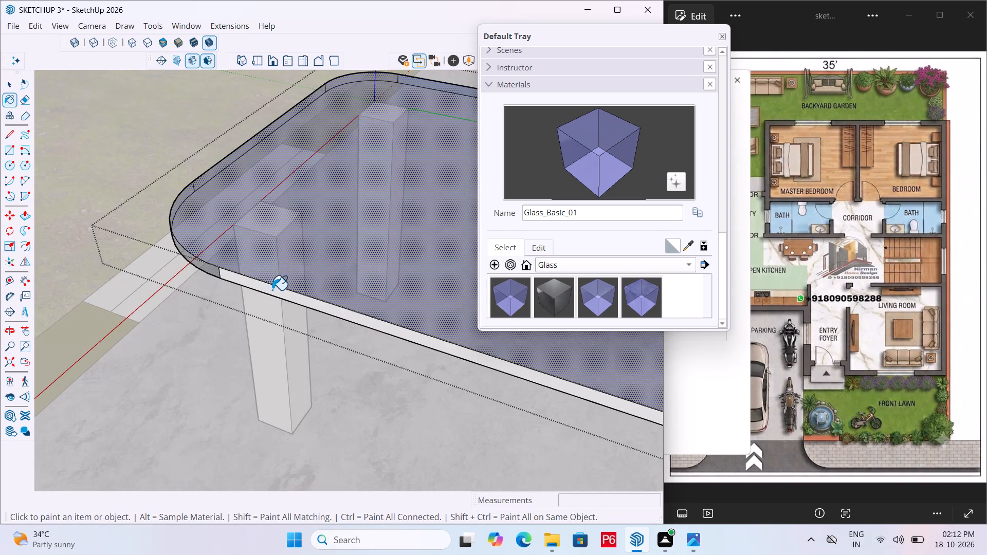
Paint the tabletop's short-sofa edge face and the rounded corner faces on either side of it with Glass_Basic_01.
{"action": "scroll", "coordinate": [142, 243], "scroll_direction": "down", "scroll_amount": 8}
{"action": "scroll", "coordinate": [348, 310], "scroll_direction": "up", "scroll_amount": 8}
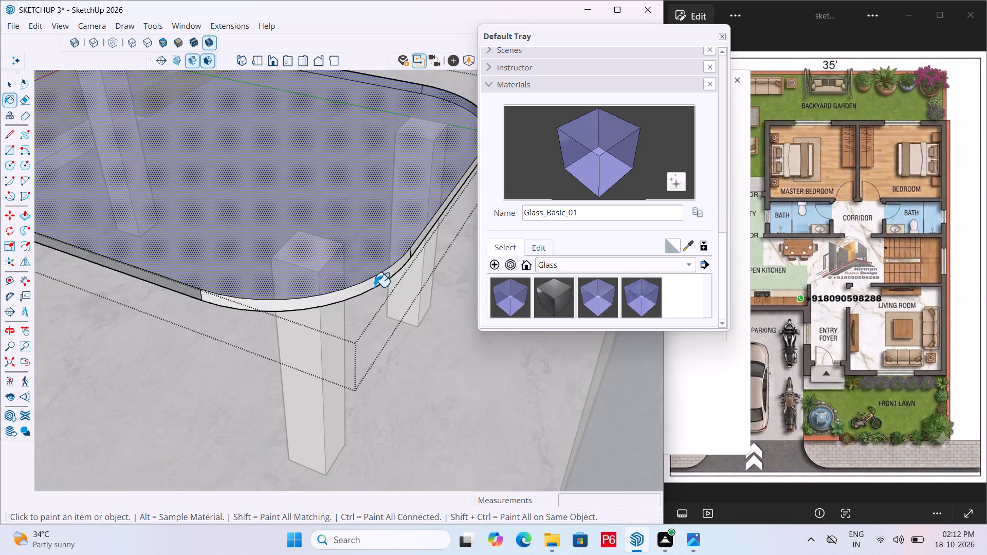
{"action": "left_click", "coordinate": [377, 283]}
{"action": "scroll", "coordinate": [277, 290], "scroll_direction": "down", "scroll_amount": 5}
{"action": "scroll", "coordinate": [382, 261], "scroll_direction": "up", "scroll_amount": 1}
{"action": "middle_click_drag", "start_coordinate": [382, 261], "coordinate": [91, 300]}
{"action": "scroll", "coordinate": [105, 302], "scroll_direction": "up", "scroll_amount": 1}
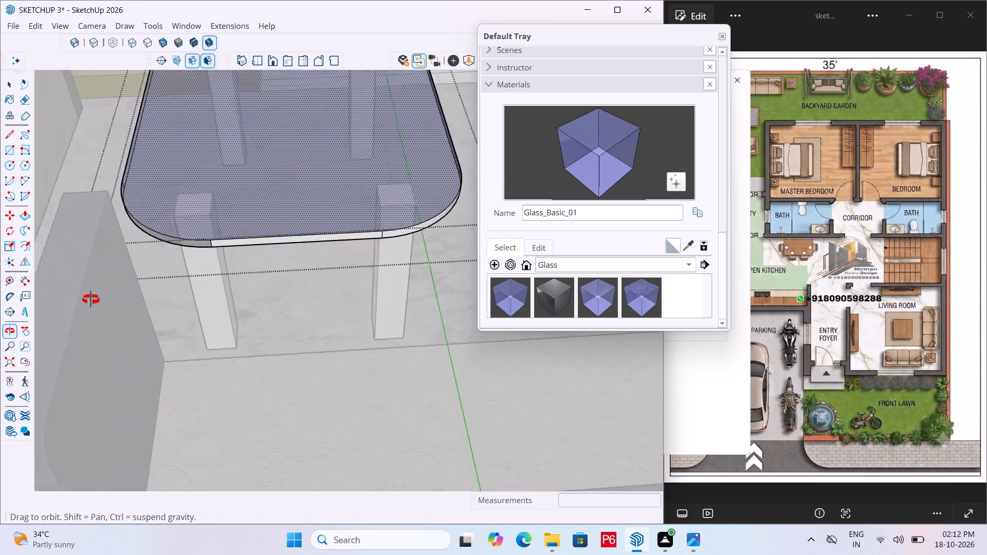
{"action": "middle_click_drag", "start_coordinate": [91, 300], "coordinate": [89, 298]}
{"action": "scroll", "coordinate": [382, 204], "scroll_direction": "up", "scroll_amount": 6}
{"action": "left_click", "coordinate": [352, 245]}
{"action": "left_click", "coordinate": [389, 245]}
Paint the tabletop's remaining long edge face on the TV-unit side with Glass_Basic_01 and leave the table's group.
{"action": "scroll", "coordinate": [255, 252], "scroll_direction": "down", "scroll_amount": 5}
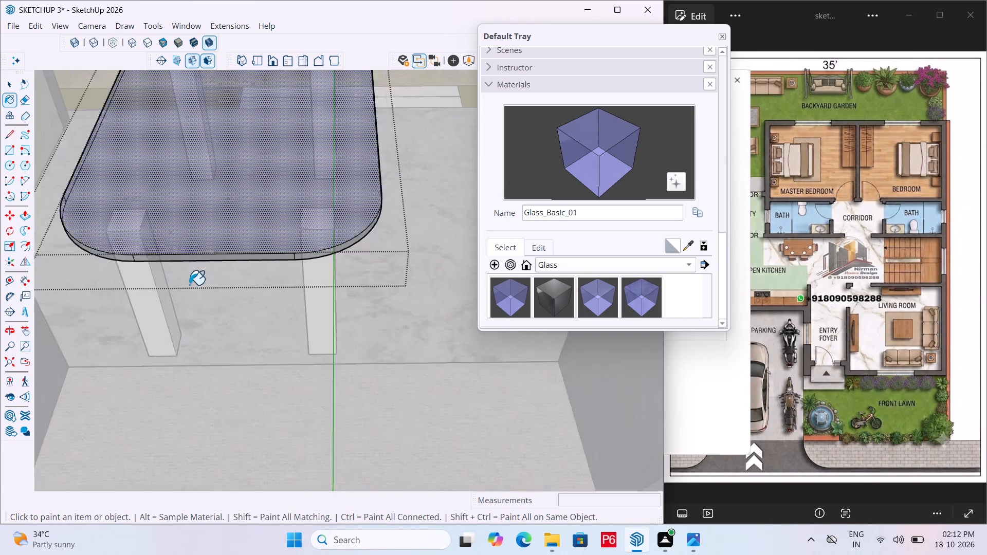
{"action": "scroll", "coordinate": [189, 285], "scroll_direction": "down", "scroll_amount": 2}
{"action": "middle_click_drag", "start_coordinate": [398, 241], "coordinate": [126, 256]}
{"action": "scroll", "coordinate": [397, 159], "scroll_direction": "up", "scroll_amount": 5}
{"action": "scroll", "coordinate": [357, 214], "scroll_direction": "up", "scroll_amount": 3}
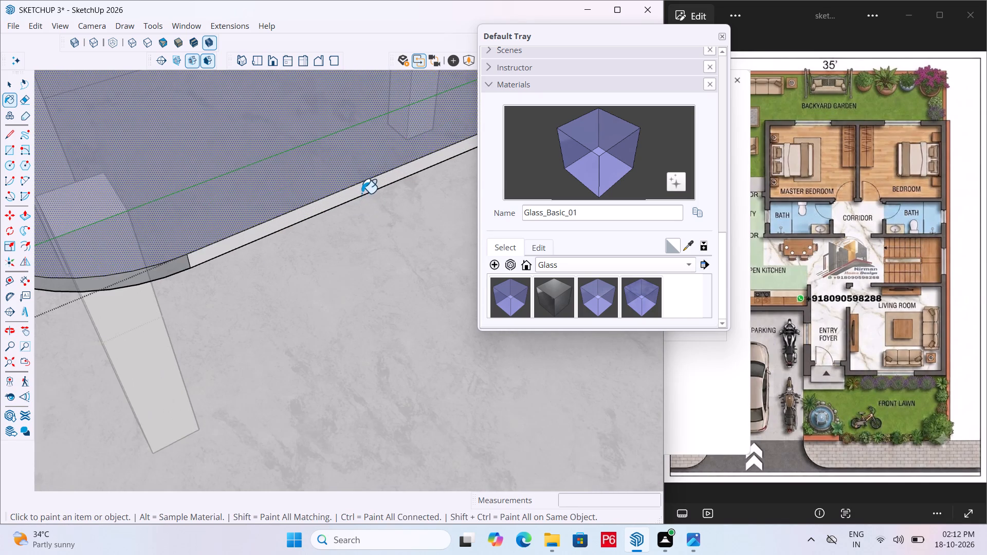
{"action": "left_click", "coordinate": [362, 193]}
{"action": "scroll", "coordinate": [294, 223], "scroll_direction": "down", "scroll_amount": 13}
{"action": "middle_click_drag", "start_coordinate": [356, 226], "coordinate": [0, 229]}
{"action": "scroll", "coordinate": [155, 237], "scroll_direction": "down", "scroll_amount": 4}
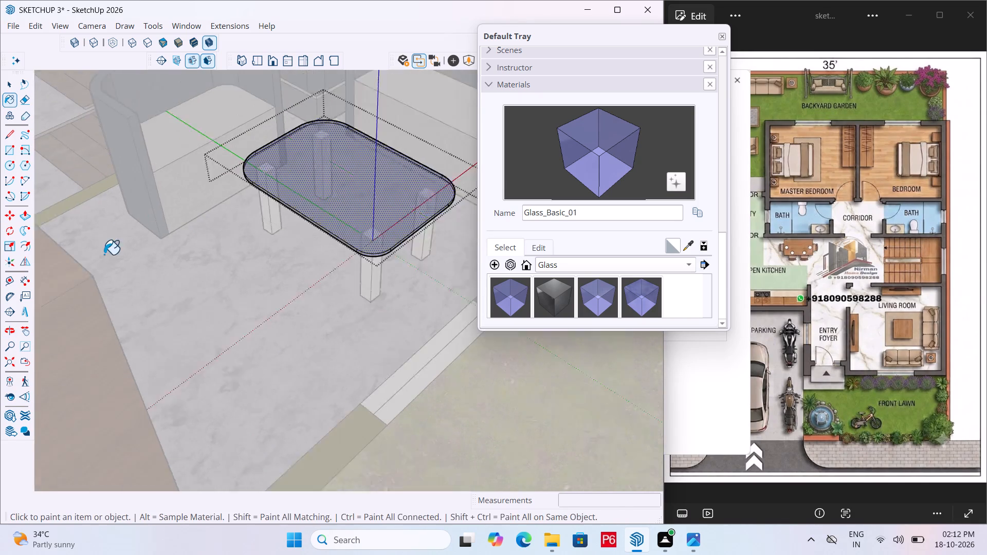
{"action": "scroll", "coordinate": [104, 254], "scroll_direction": "down", "scroll_amount": 2}
{"action": "middle_click_drag", "start_coordinate": [312, 216], "coordinate": [334, 228]}
{"action": "key", "text": "space"}
{"action": "left_click", "coordinate": [462, 100]}
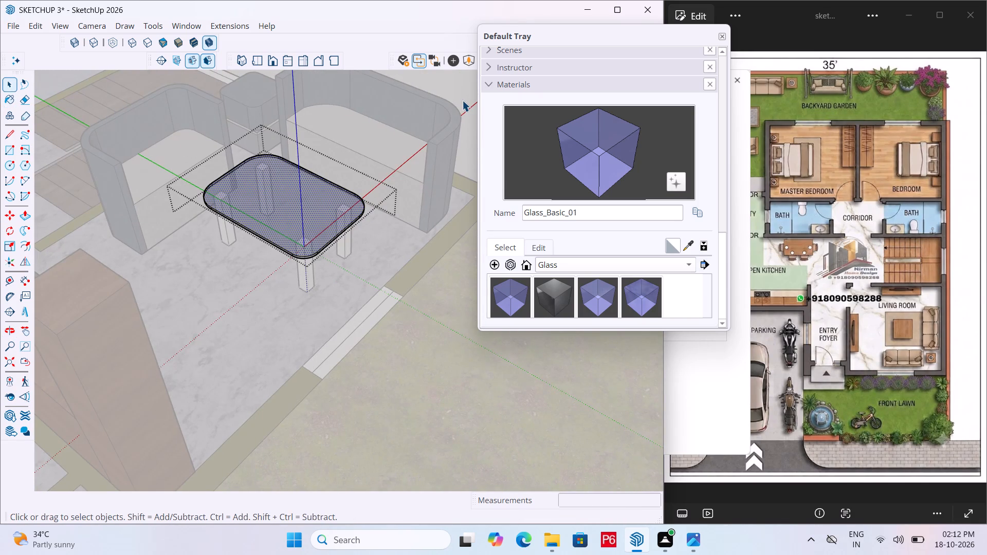
{"action": "double_click", "coordinate": [461, 93]}
{"action": "scroll", "coordinate": [261, 258], "scroll_direction": "down", "scroll_amount": 6}
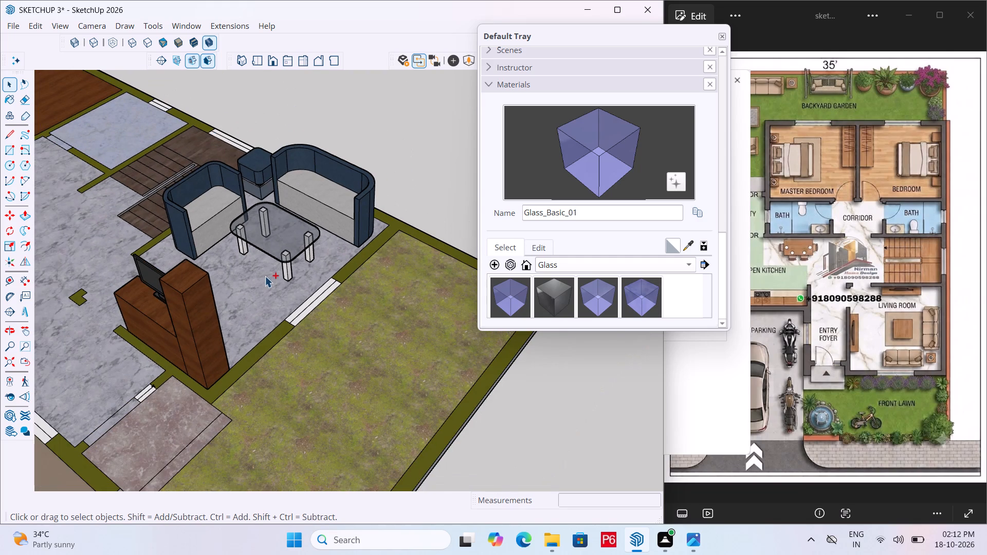
Save the model with the glass-topped centre table.
{"action": "key", "text": "ctrl+s"}
{"action": "key", "text": "ctrl+s"}
{"action": "key", "text": "ctrl+s"}
{"action": "key", "text": "ctrl+s"}
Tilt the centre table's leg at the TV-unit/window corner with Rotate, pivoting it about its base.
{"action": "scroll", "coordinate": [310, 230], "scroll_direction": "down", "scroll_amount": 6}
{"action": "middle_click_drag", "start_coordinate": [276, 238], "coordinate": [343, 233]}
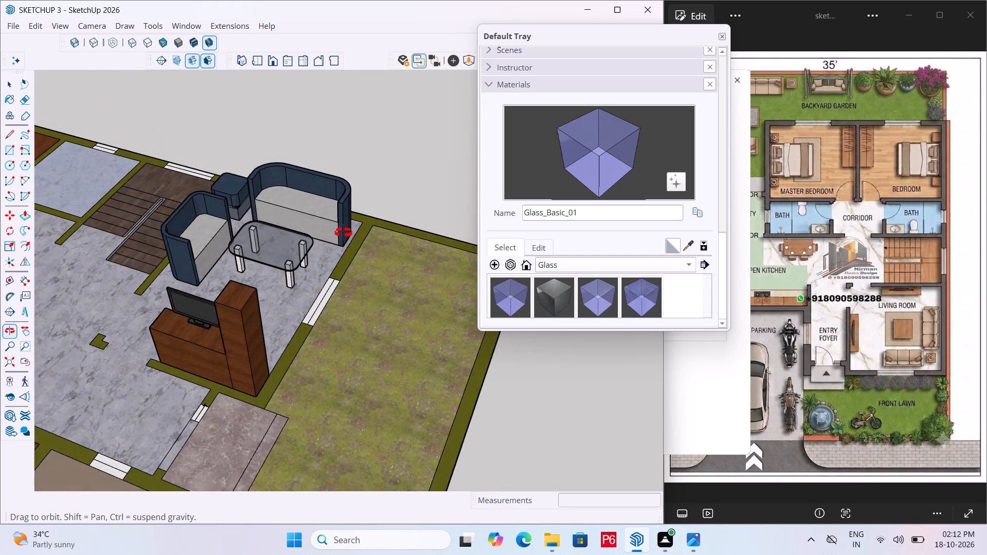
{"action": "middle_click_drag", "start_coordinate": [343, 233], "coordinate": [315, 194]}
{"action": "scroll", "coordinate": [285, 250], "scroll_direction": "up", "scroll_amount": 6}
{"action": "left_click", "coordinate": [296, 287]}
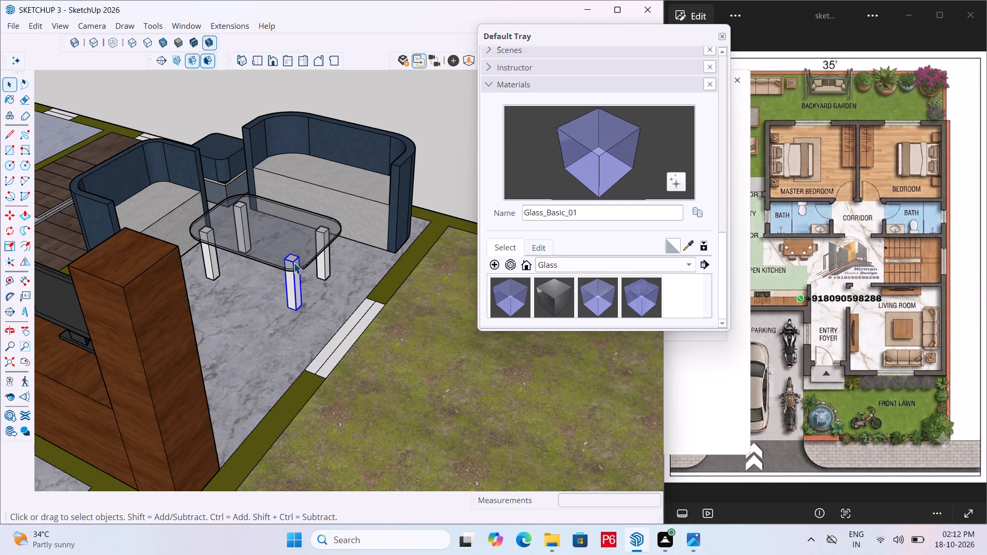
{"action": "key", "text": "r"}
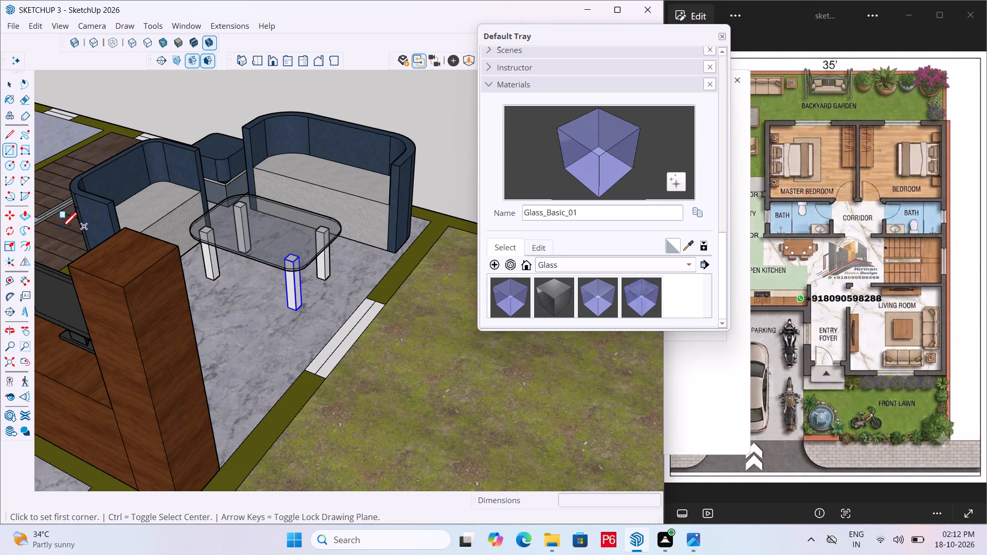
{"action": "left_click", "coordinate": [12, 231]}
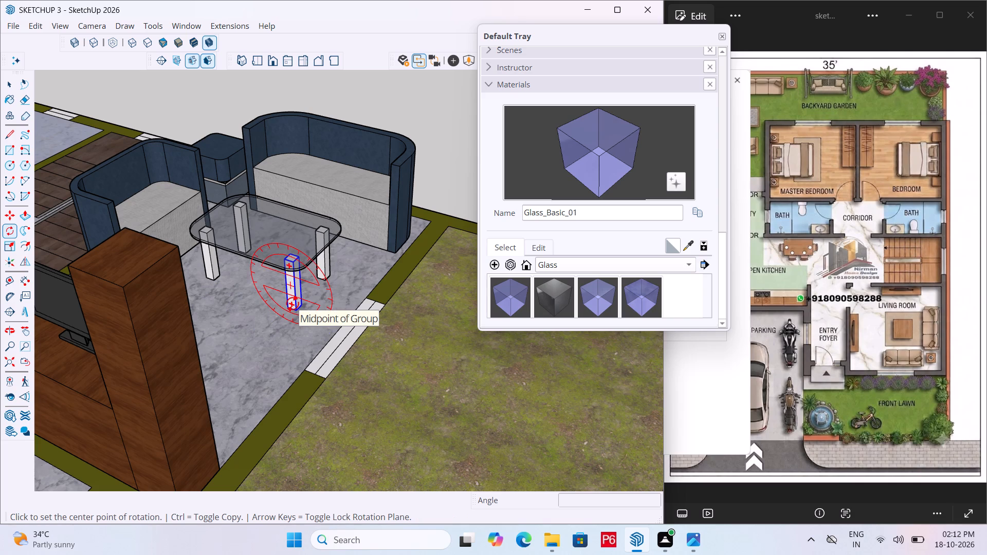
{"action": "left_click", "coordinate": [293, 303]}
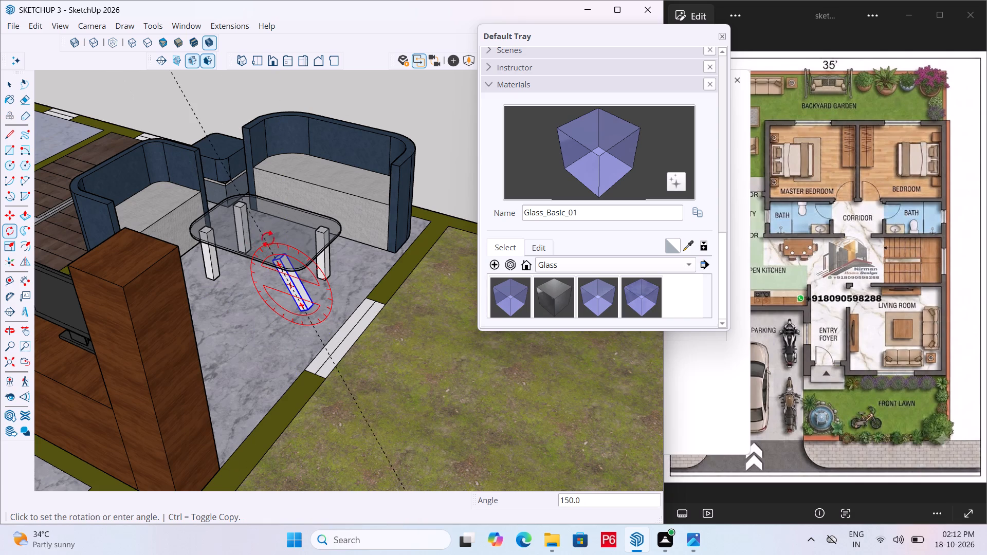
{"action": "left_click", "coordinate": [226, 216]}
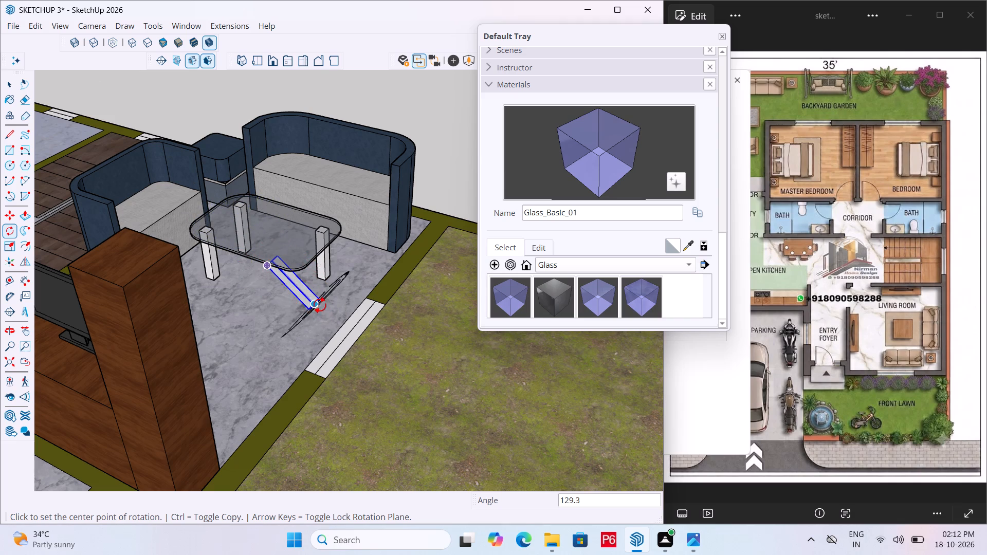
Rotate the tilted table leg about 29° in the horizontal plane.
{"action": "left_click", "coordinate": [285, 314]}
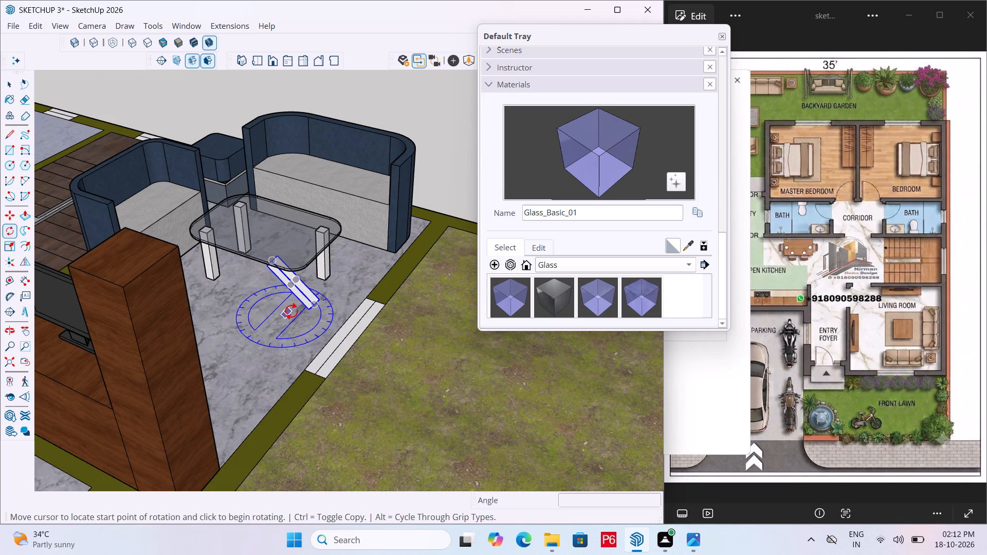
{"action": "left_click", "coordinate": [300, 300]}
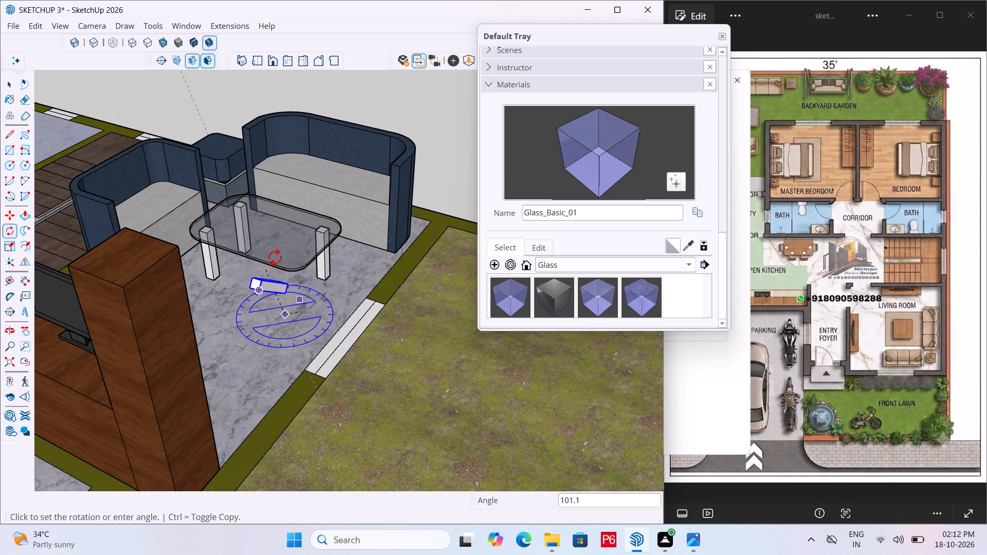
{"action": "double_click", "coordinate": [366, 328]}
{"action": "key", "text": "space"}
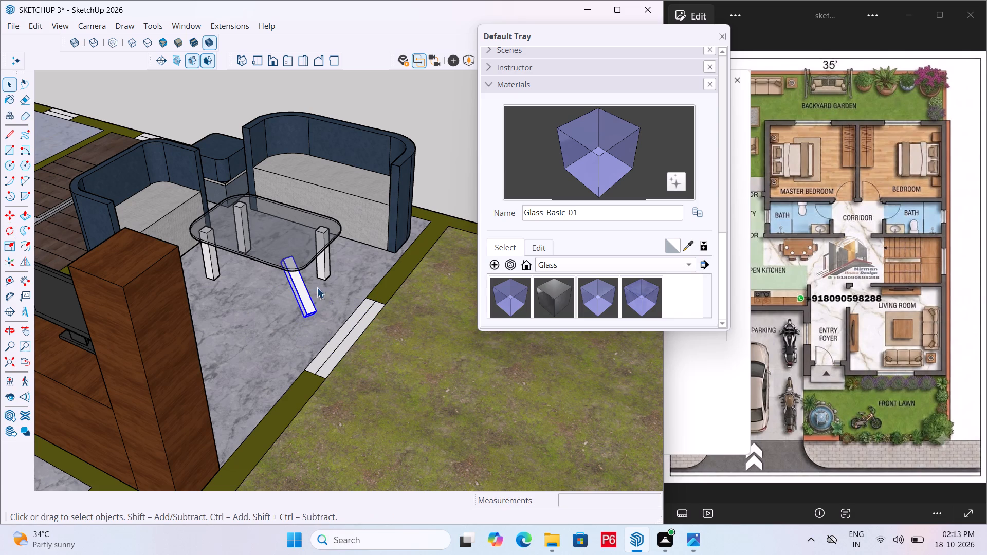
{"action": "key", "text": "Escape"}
Delete the tilted leg and the three remaining upright legs of the centre table, keeping the glass tabletop.
{"action": "left_click", "coordinate": [323, 270]}
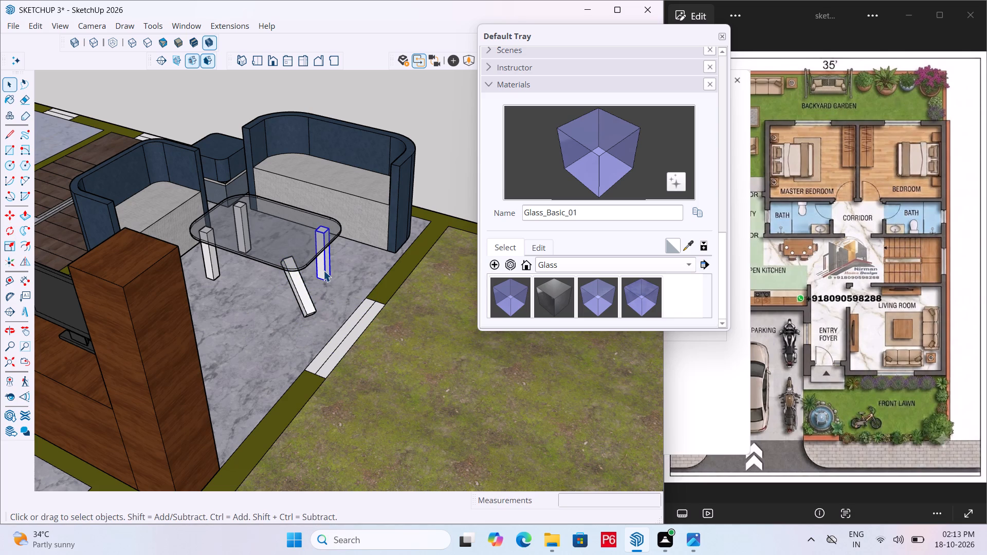
{"action": "middle_click_drag", "start_coordinate": [341, 262], "coordinate": [160, 281]}
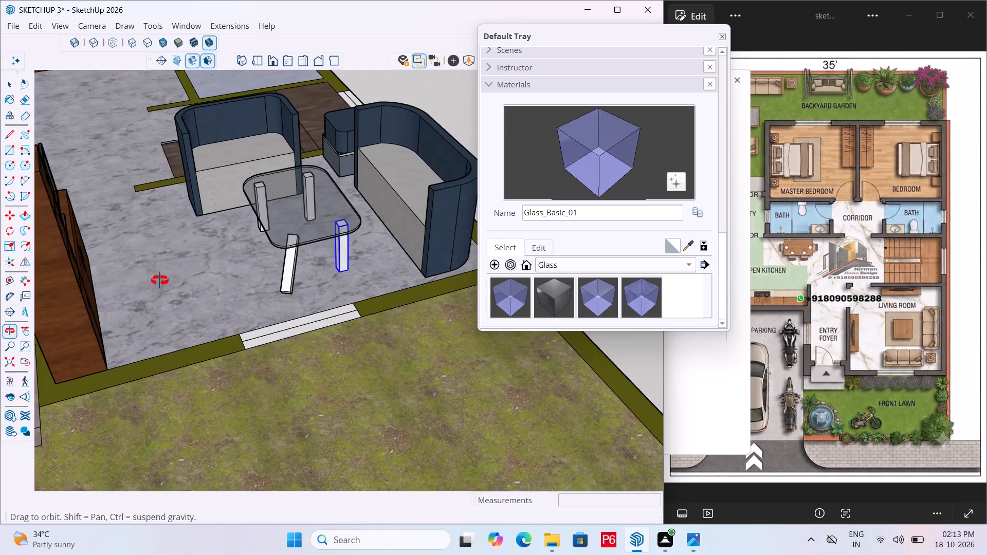
{"action": "middle_click_drag", "start_coordinate": [160, 281], "coordinate": [294, 284]}
{"action": "left_click", "coordinate": [303, 304]}
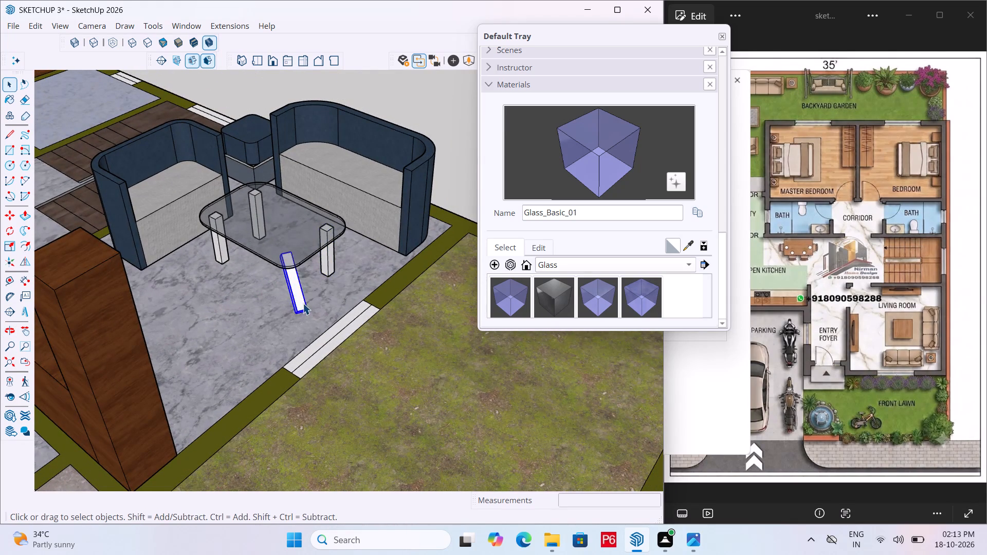
{"action": "key", "text": "Delete"}
{"action": "double_click", "coordinate": [329, 257]}
{"action": "left_click", "coordinate": [442, 183]}
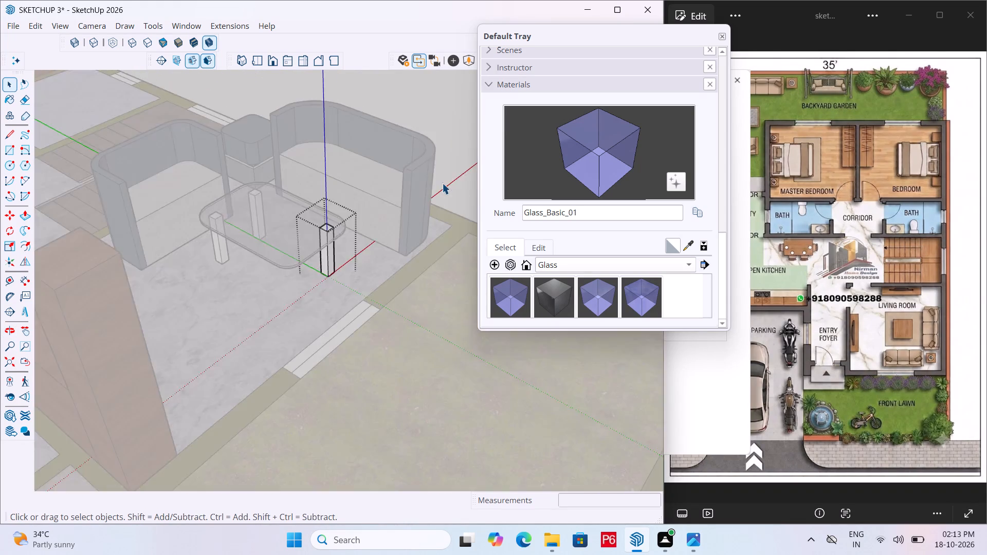
{"action": "left_click", "coordinate": [326, 258]}
{"action": "key", "text": "Delete"}
{"action": "left_click", "coordinate": [217, 245]}
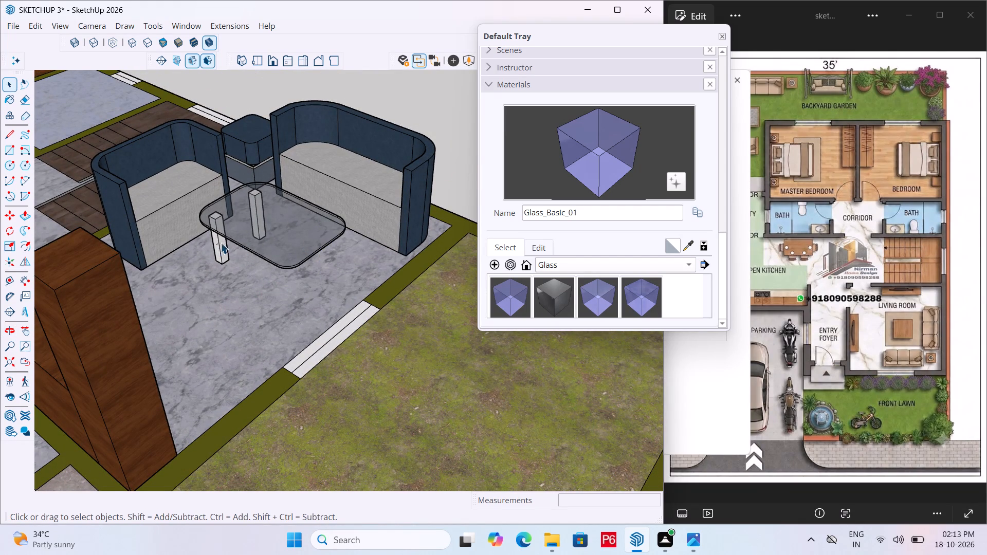
{"action": "key", "text": "Delete"}
{"action": "left_click", "coordinate": [255, 221]}
{"action": "middle_click_drag", "start_coordinate": [271, 243], "coordinate": [275, 110]}
{"action": "left_click", "coordinate": [261, 239]}
{"action": "key", "text": "Delete"}
Move the glass tabletop out of the living room to the open space outside the plot, beyond the long sofa.
{"action": "scroll", "coordinate": [275, 235], "scroll_direction": "down", "scroll_amount": 2}
{"action": "middle_click_drag", "start_coordinate": [266, 250], "coordinate": [245, 297]}
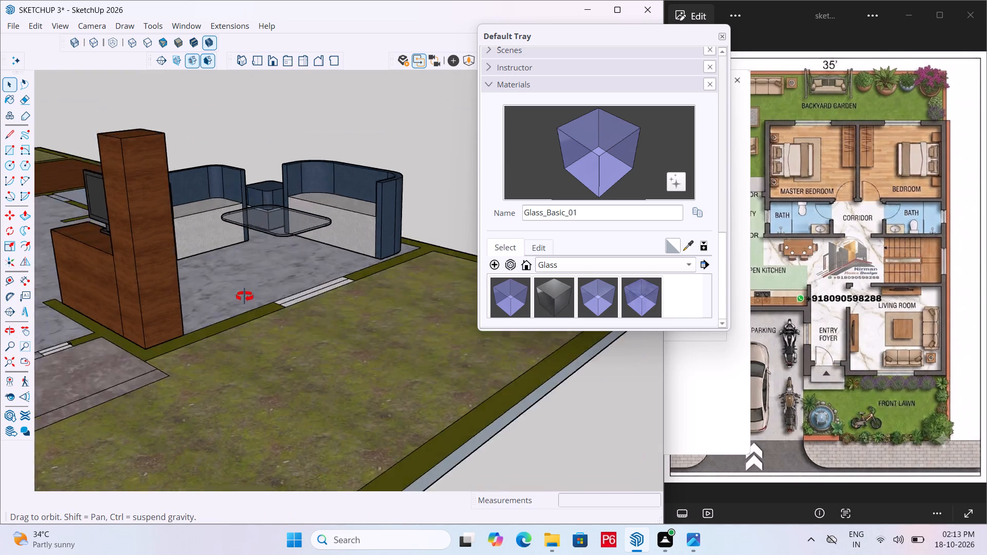
{"action": "middle_click_drag", "start_coordinate": [245, 297], "coordinate": [278, 382]}
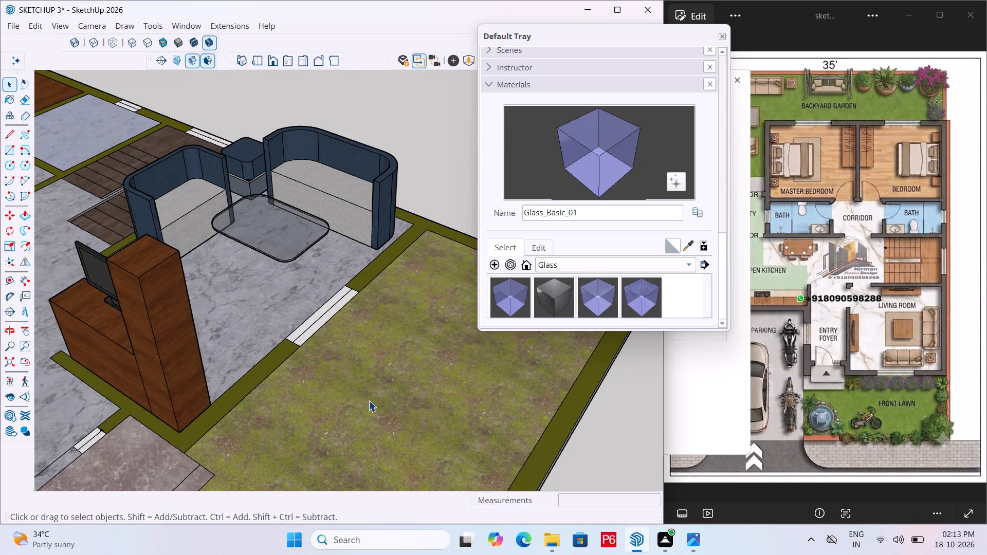
{"action": "scroll", "coordinate": [286, 340], "scroll_direction": "down", "scroll_amount": 1}
{"action": "middle_click_drag", "start_coordinate": [286, 340], "coordinate": [364, 295]}
{"action": "scroll", "coordinate": [338, 261], "scroll_direction": "up", "scroll_amount": 3}
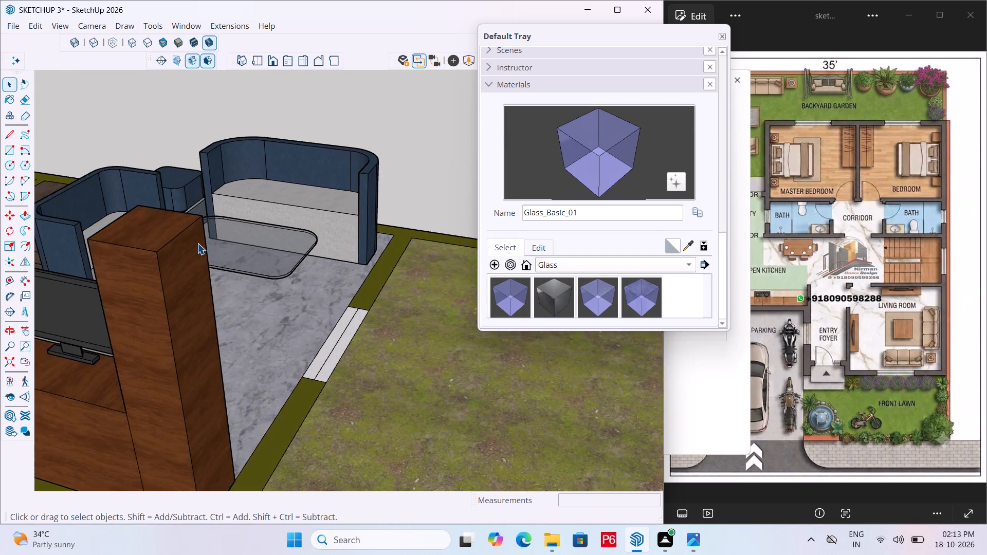
{"action": "scroll", "coordinate": [197, 243], "scroll_direction": "up", "scroll_amount": 4}
{"action": "middle_click_drag", "start_coordinate": [233, 274], "coordinate": [223, 288]}
{"action": "scroll", "coordinate": [223, 288], "scroll_direction": "up", "scroll_amount": 4}
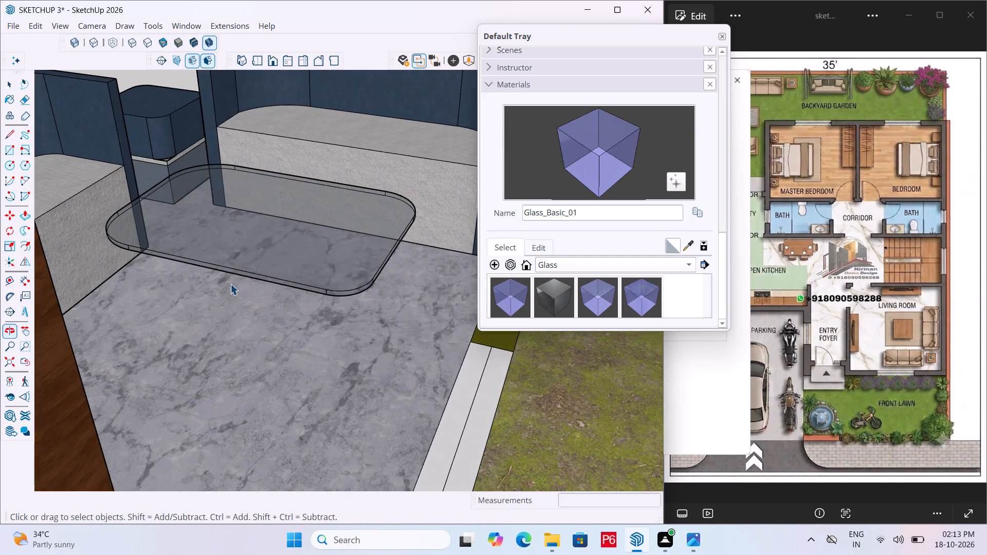
{"action": "middle_click_drag", "start_coordinate": [234, 267], "coordinate": [213, 186]}
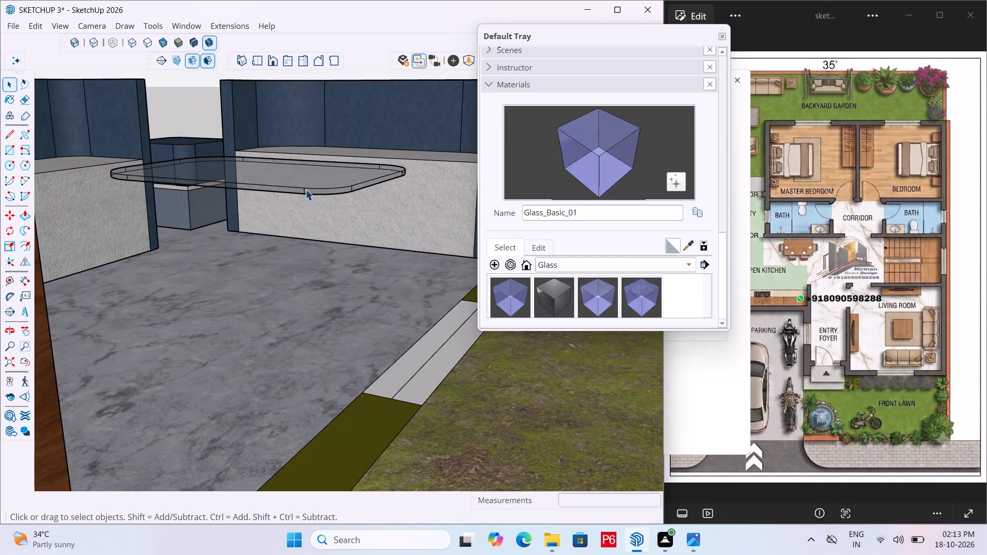
{"action": "left_click", "coordinate": [315, 183]}
{"action": "middle_click_drag", "start_coordinate": [339, 223], "coordinate": [240, 346]}
{"action": "key", "text": "m"}
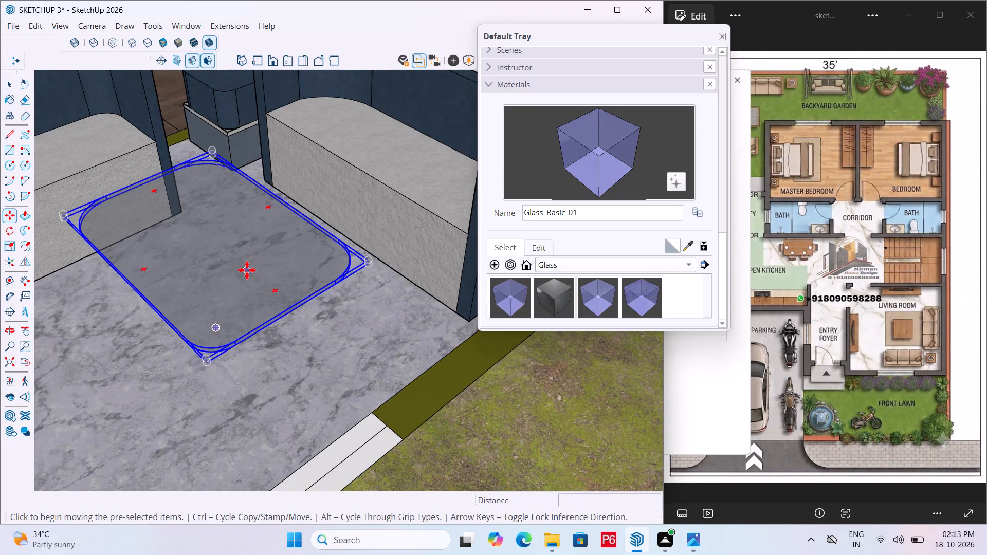
{"action": "left_click", "coordinate": [247, 270]}
{"action": "scroll", "coordinate": [181, 184], "scroll_direction": "down", "scroll_amount": 11}
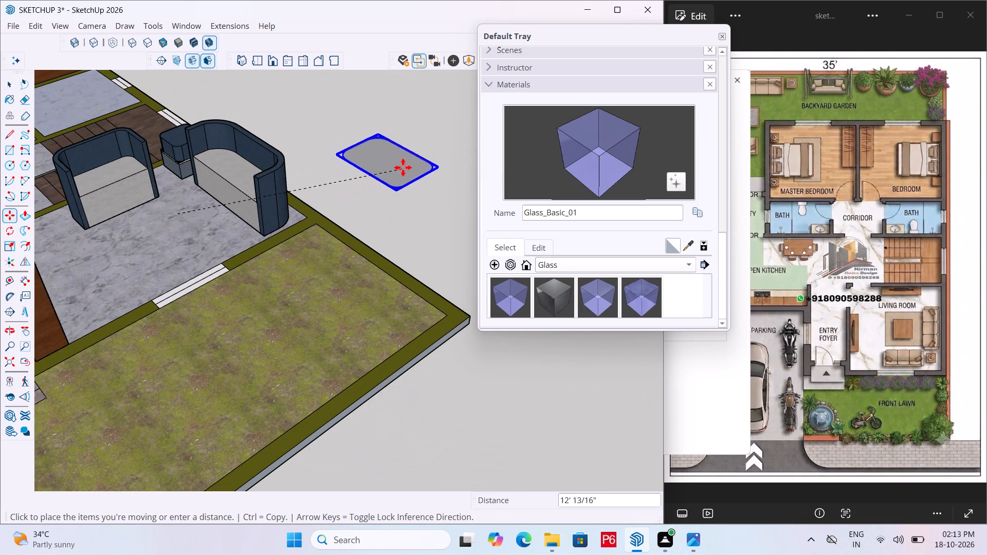
{"action": "middle_click_drag", "start_coordinate": [352, 155], "coordinate": [5, 187]}
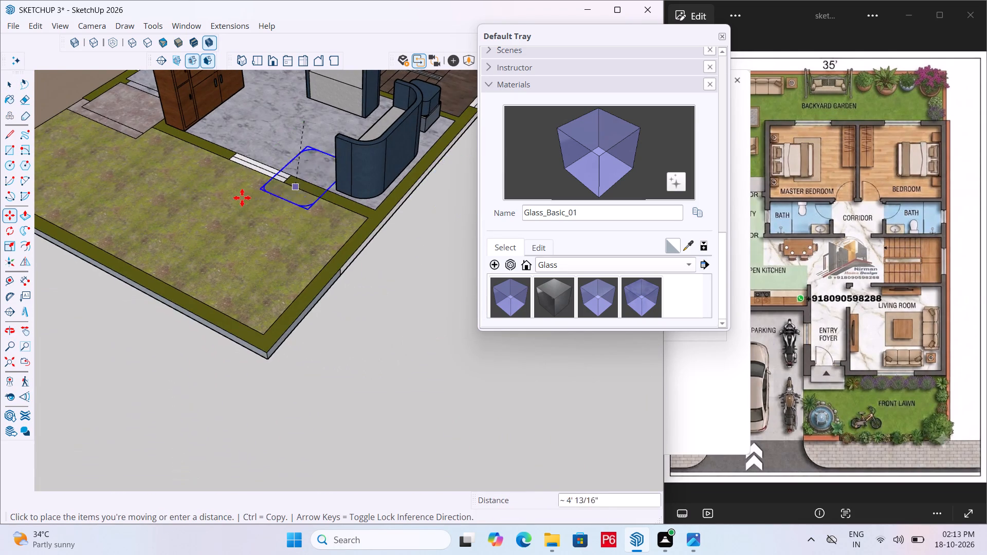
{"action": "scroll", "coordinate": [242, 198], "scroll_direction": "down", "scroll_amount": 5}
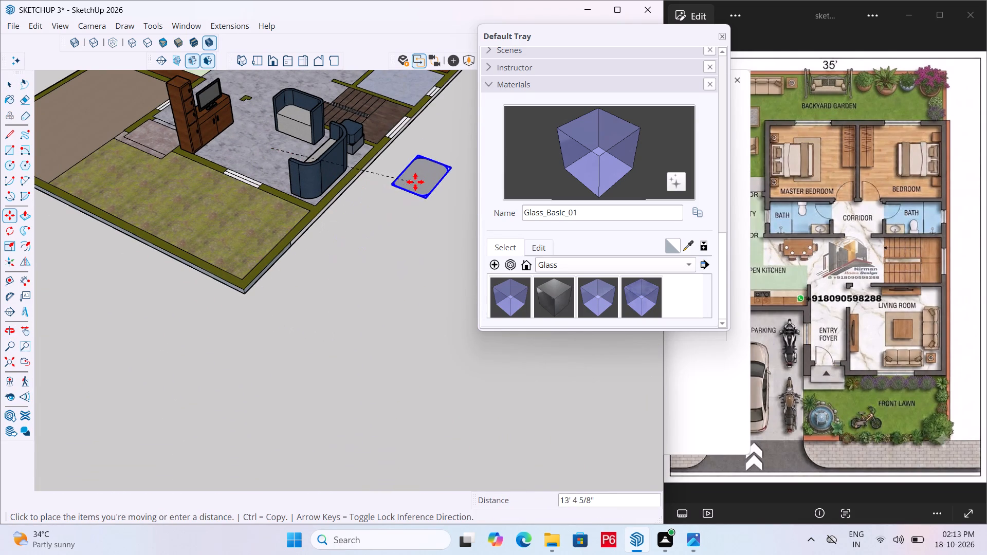
{"action": "left_click", "coordinate": [403, 204]}
Draw a small circle for a leg profile on the tabletop's underside, just inside one rounded corner.
{"action": "middle_click_drag", "start_coordinate": [425, 264], "coordinate": [408, 91]}
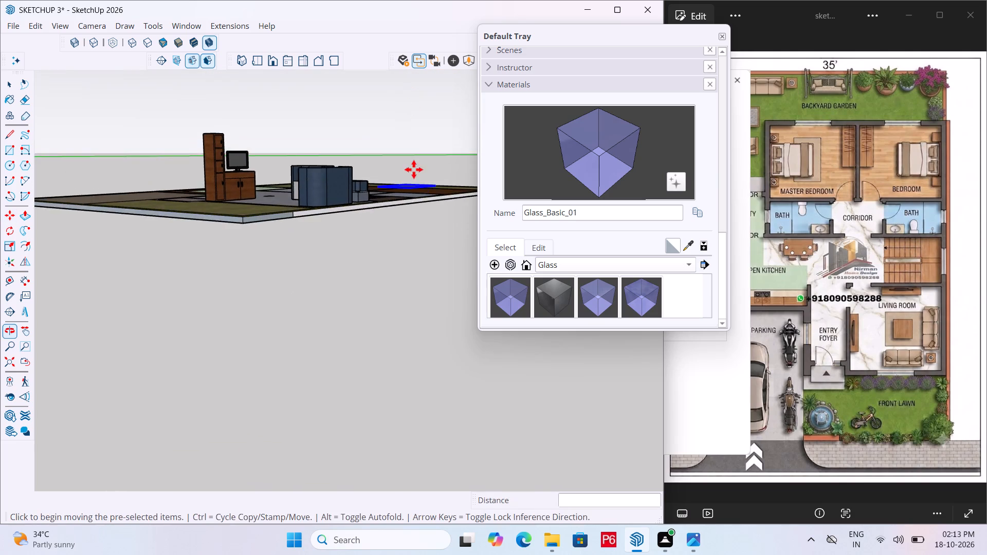
{"action": "scroll", "coordinate": [414, 170], "scroll_direction": "up", "scroll_amount": 7}
{"action": "middle_click", "coordinate": [414, 170]}
{"action": "middle_click_drag", "start_coordinate": [408, 196], "coordinate": [398, 133]}
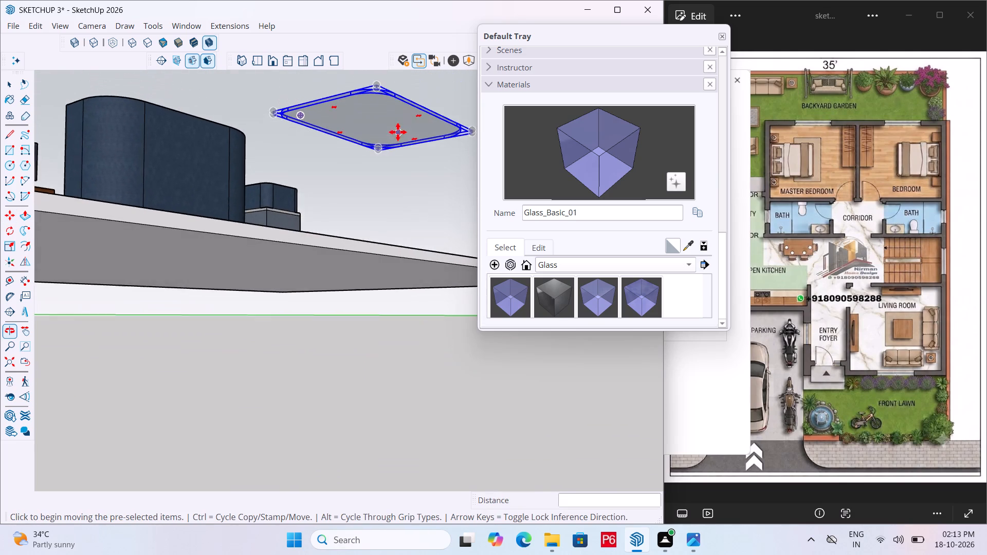
{"action": "scroll", "coordinate": [398, 126], "scroll_direction": "up", "scroll_amount": 3}
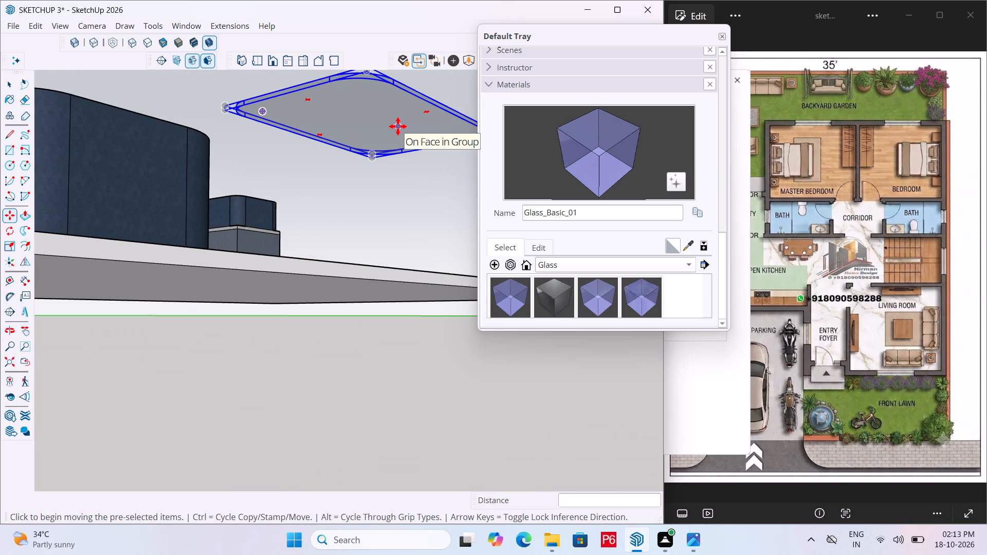
{"action": "key", "text": "c"}
{"action": "scroll", "coordinate": [415, 141], "scroll_direction": "up", "scroll_amount": 5}
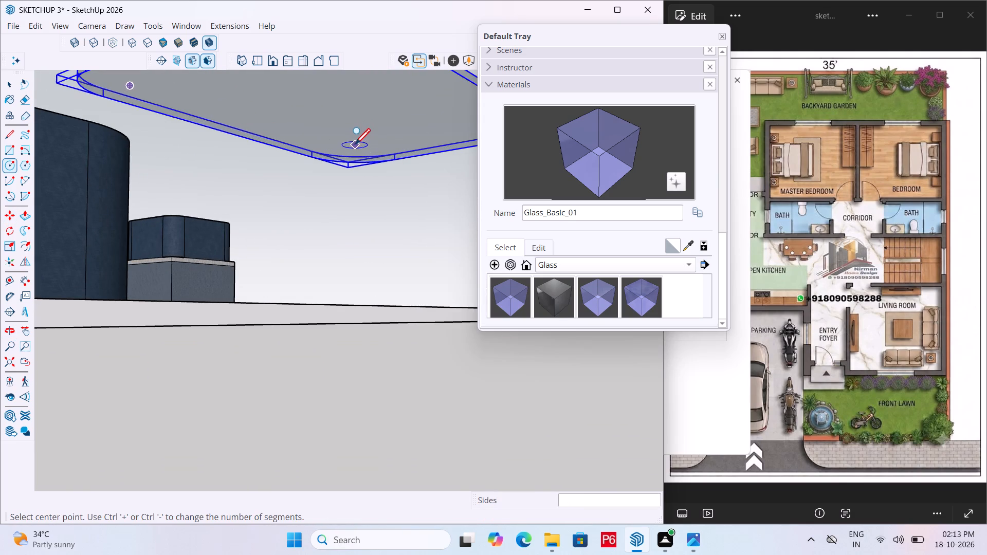
{"action": "scroll", "coordinate": [355, 147], "scroll_direction": "up", "scroll_amount": 4}
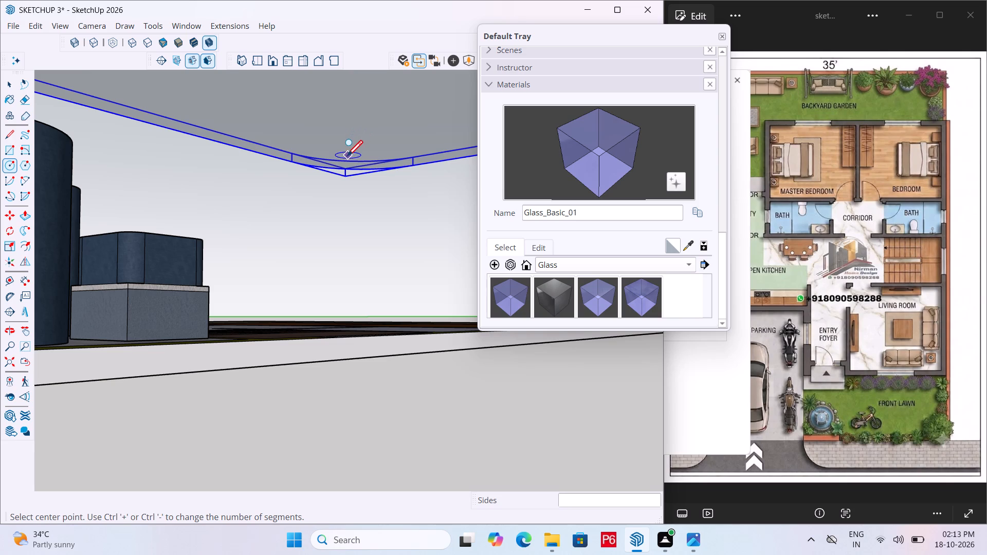
{"action": "left_click", "coordinate": [348, 152]}
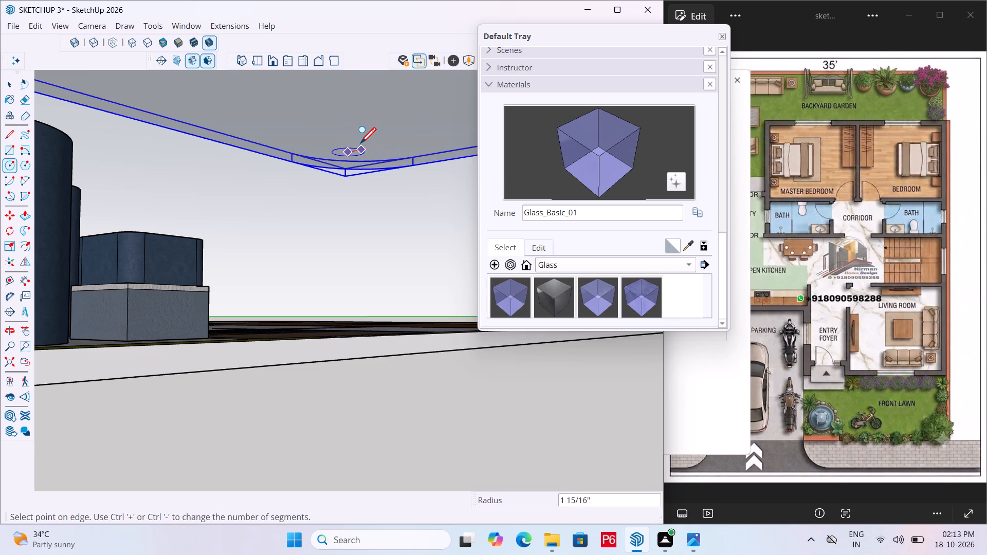
{"action": "left_click", "coordinate": [364, 143]}
{"action": "key", "text": "space"}
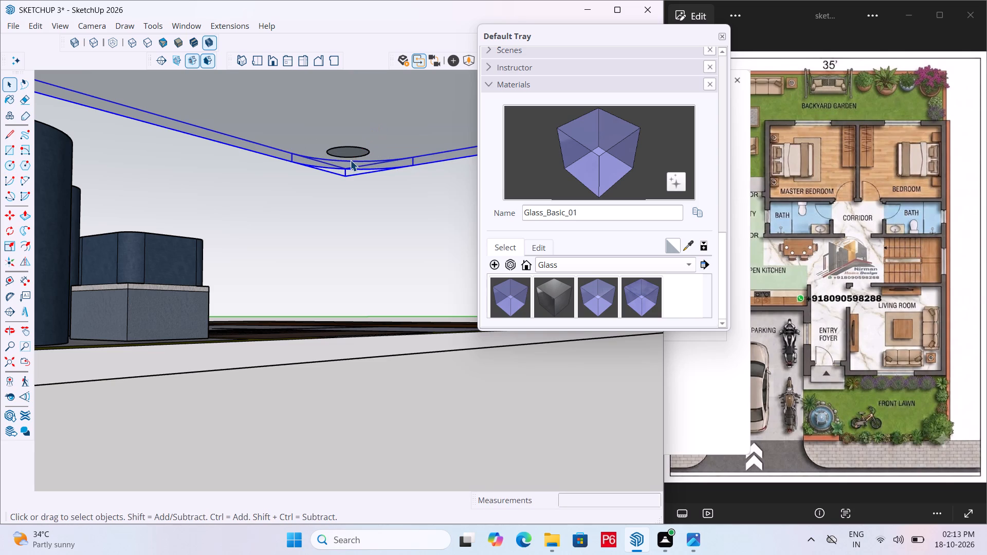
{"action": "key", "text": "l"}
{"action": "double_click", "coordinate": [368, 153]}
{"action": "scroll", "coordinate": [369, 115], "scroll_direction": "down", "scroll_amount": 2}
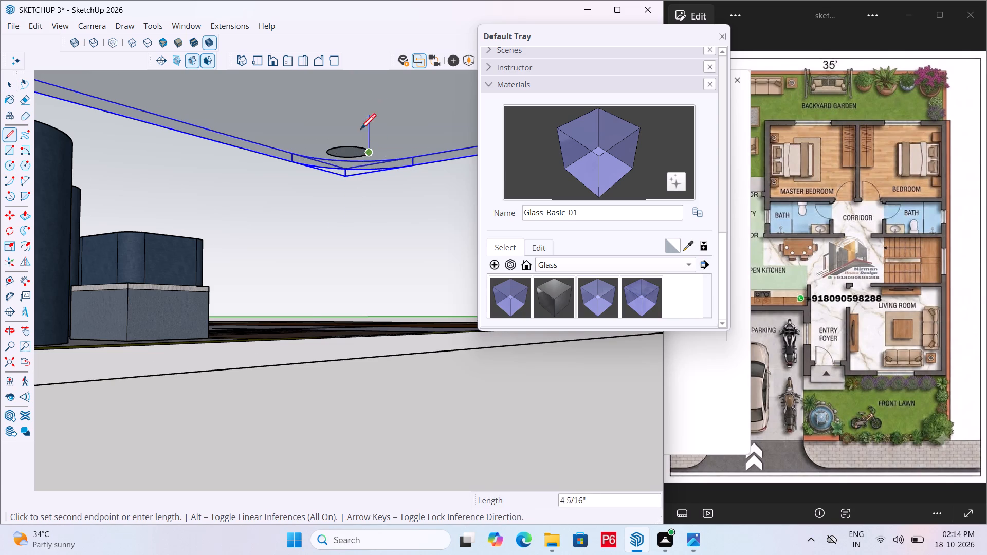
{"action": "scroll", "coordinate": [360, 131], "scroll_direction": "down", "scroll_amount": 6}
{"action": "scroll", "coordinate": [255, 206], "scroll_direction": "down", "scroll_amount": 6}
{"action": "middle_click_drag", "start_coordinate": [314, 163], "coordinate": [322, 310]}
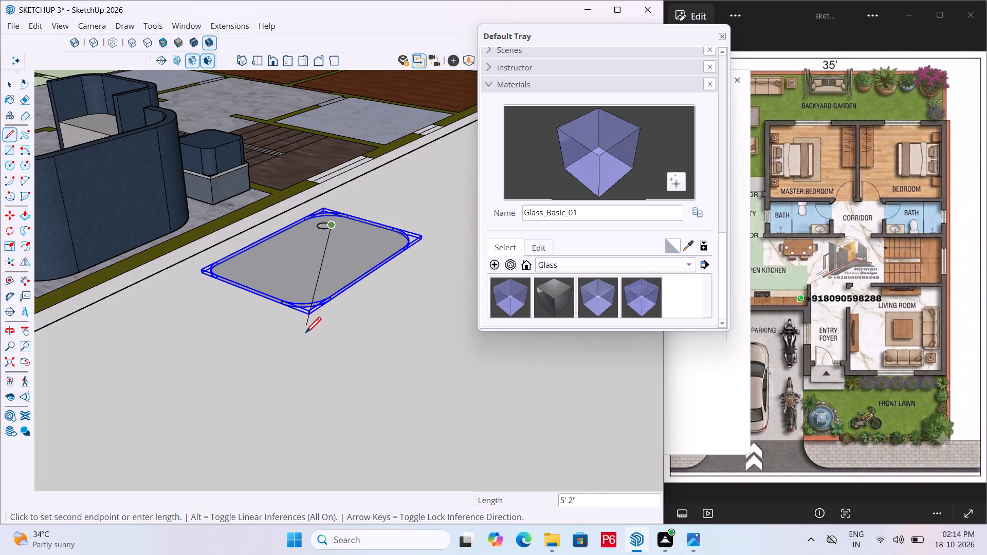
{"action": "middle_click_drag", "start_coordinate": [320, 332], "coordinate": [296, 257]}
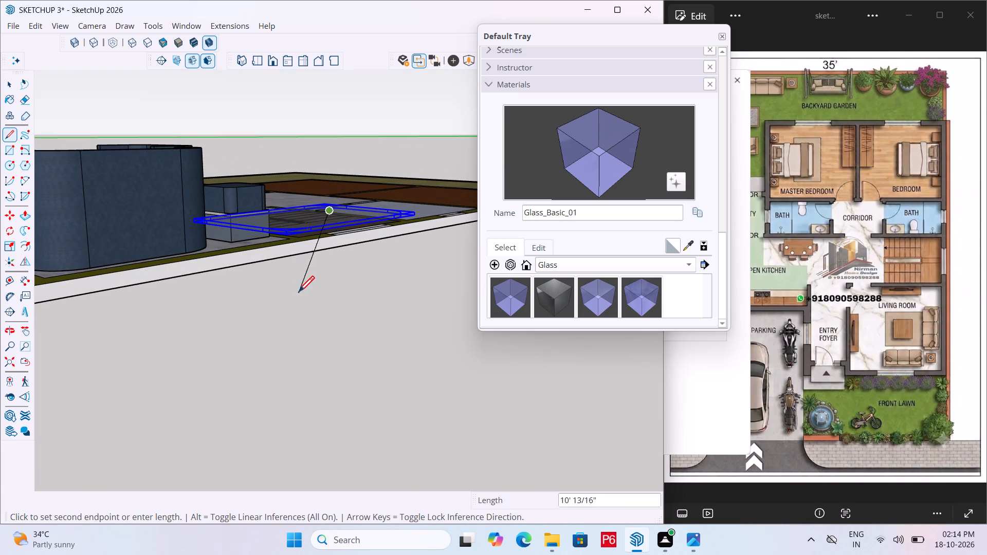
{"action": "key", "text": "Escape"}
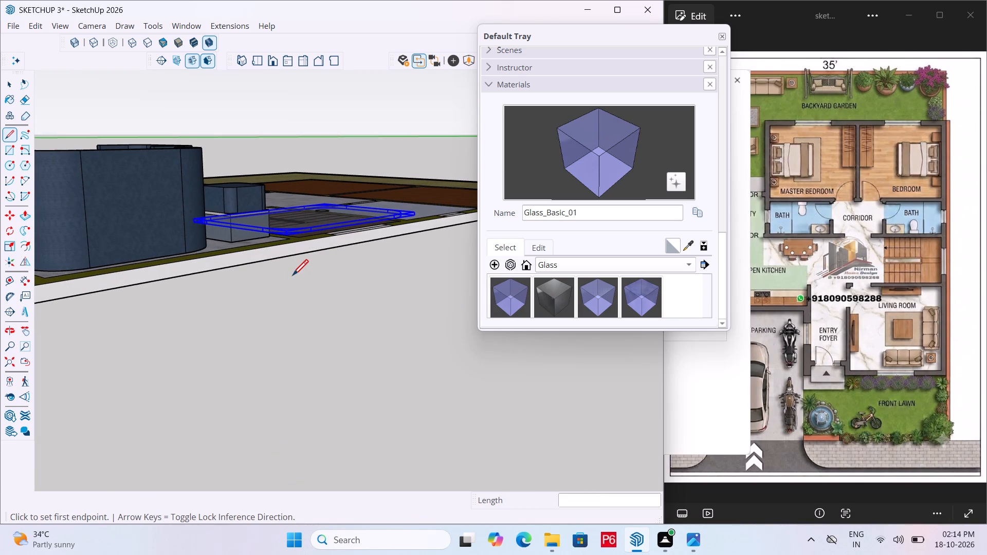
Draw a four-sided ground face outside the plot, adjoining its edge beneath the glass tabletop, with an outward side about 11 ft long.
{"action": "key", "text": "l"}
{"action": "left_click", "coordinate": [81, 295]}
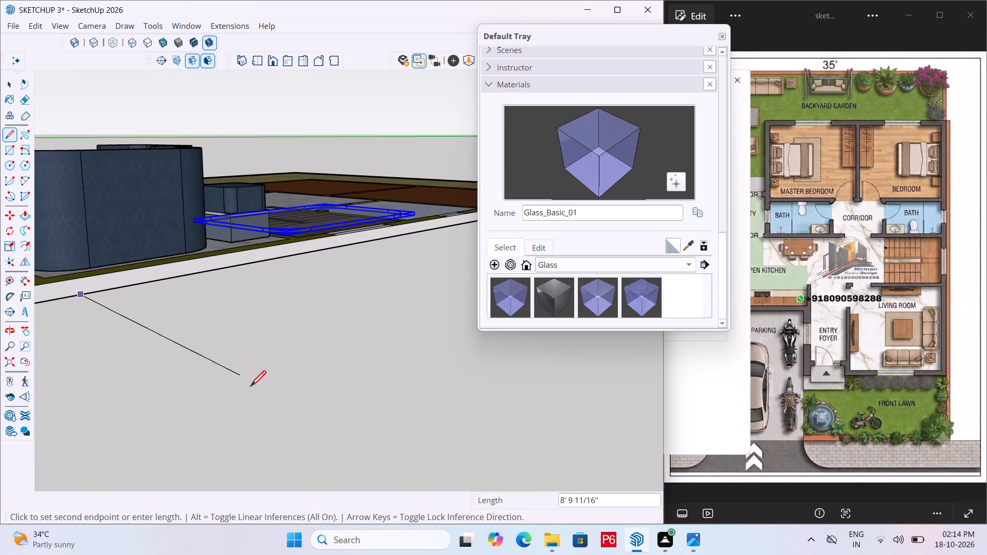
{"action": "left_click", "coordinate": [379, 389]}
{"action": "scroll", "coordinate": [413, 346], "scroll_direction": "down", "scroll_amount": 1}
{"action": "middle_click_drag", "start_coordinate": [399, 341], "coordinate": [0, 372]}
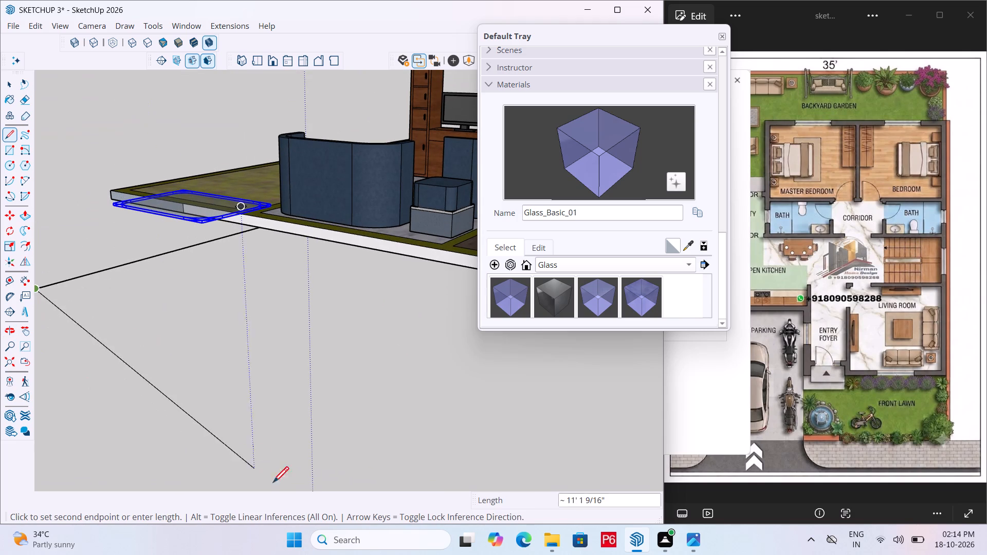
{"action": "left_click_drag", "start_coordinate": [258, 368], "coordinate": [278, 354]}
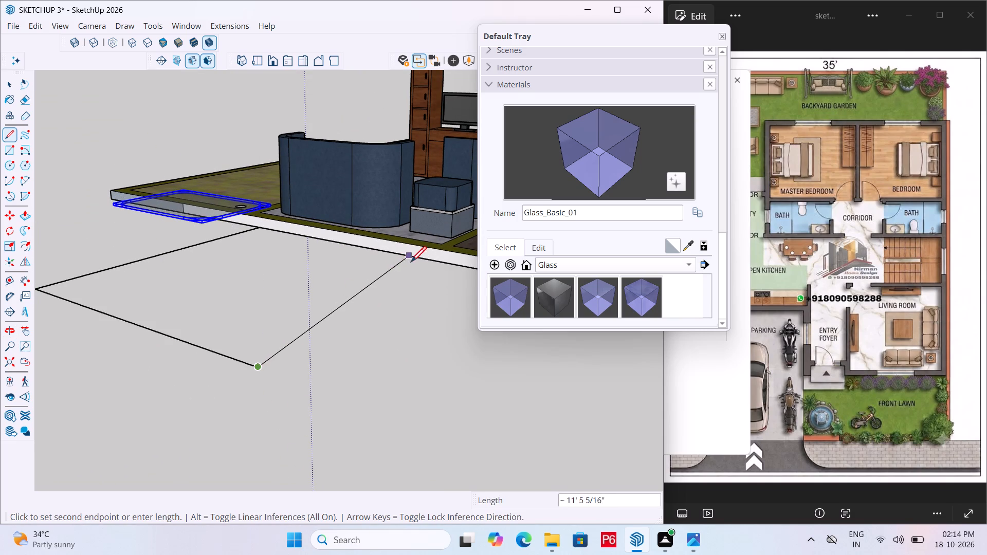
{"action": "left_click", "coordinate": [464, 269]}
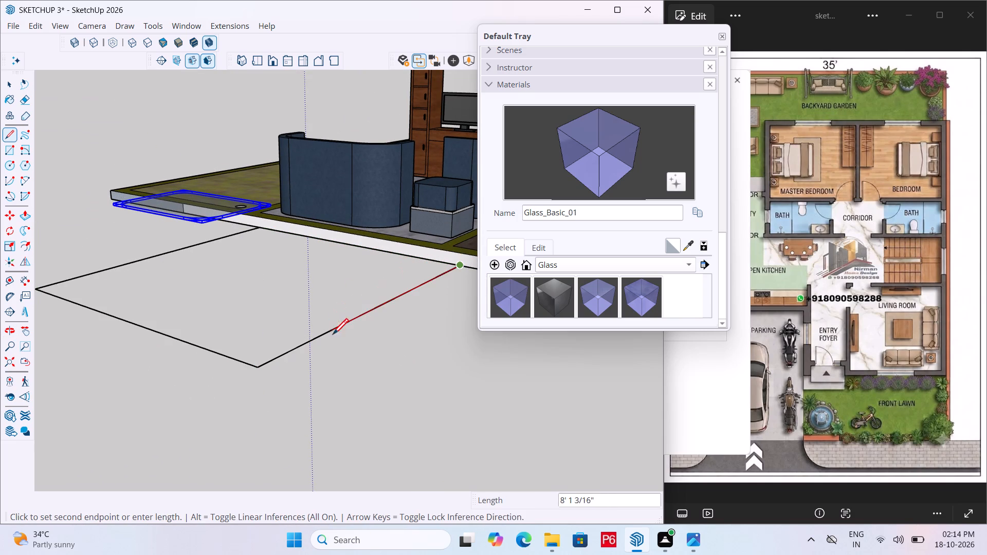
{"action": "left_click", "coordinate": [258, 223]}
{"action": "key", "text": "space"}
{"action": "scroll", "coordinate": [367, 350], "scroll_direction": "down", "scroll_amount": 5}
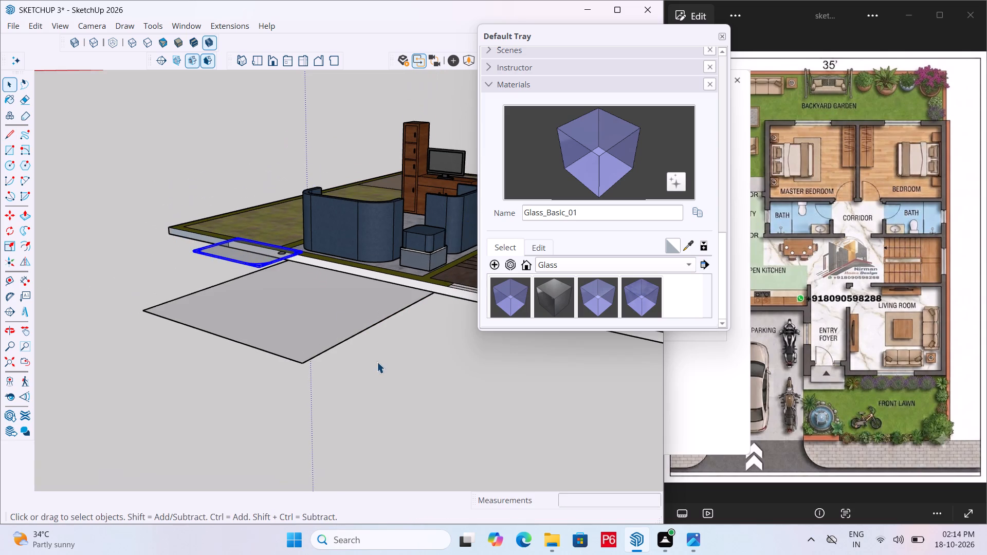
Draw a slanted leg path line about 4 ft long from the circle on the tabletop's underside down to the ground face.
{"action": "middle_click_drag", "start_coordinate": [218, 280], "coordinate": [593, 310]}
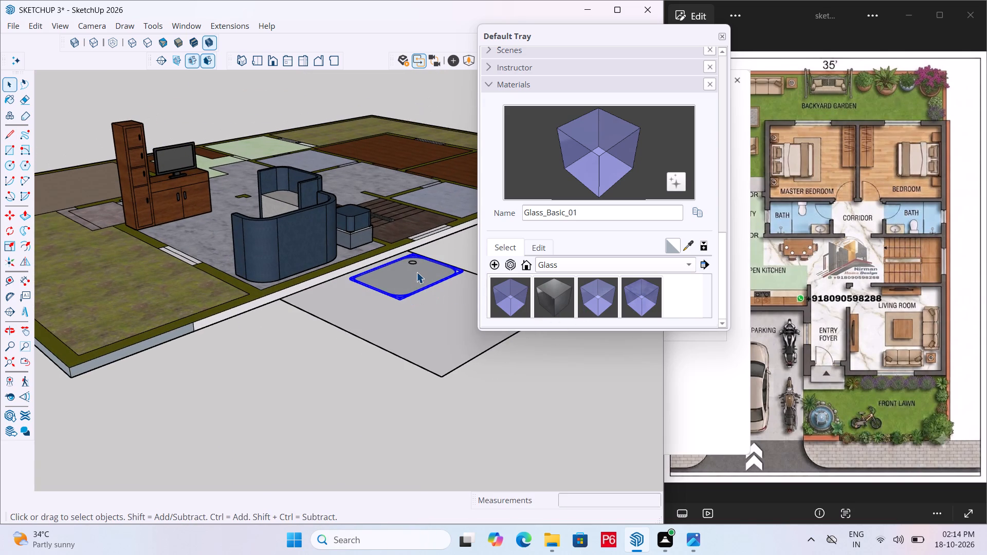
{"action": "middle_click_drag", "start_coordinate": [416, 272], "coordinate": [417, 207]}
{"action": "scroll", "coordinate": [411, 249], "scroll_direction": "up", "scroll_amount": 5}
{"action": "middle_click_drag", "start_coordinate": [410, 266], "coordinate": [371, 414]}
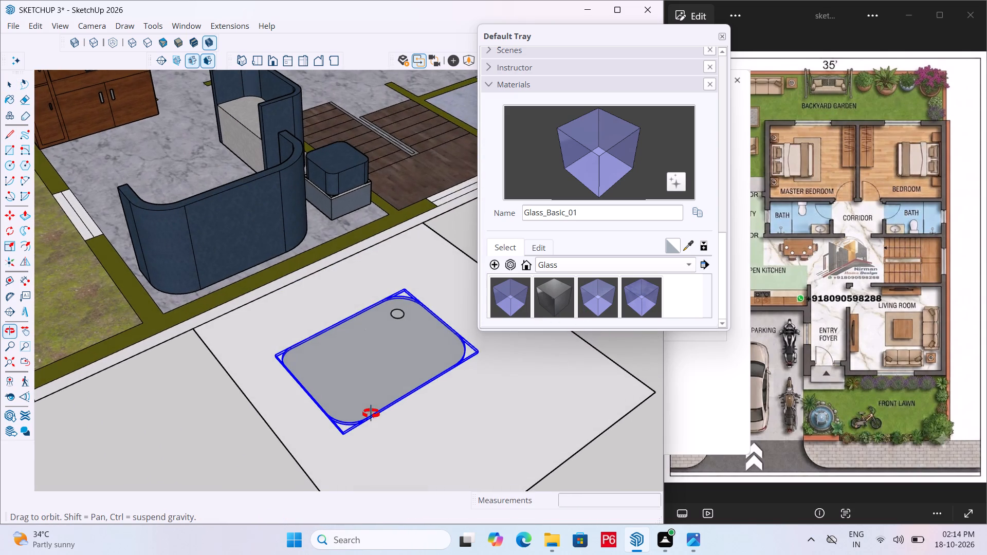
{"action": "middle_click_drag", "start_coordinate": [371, 414], "coordinate": [402, 549]}
{"action": "left_click", "coordinate": [253, 59]}
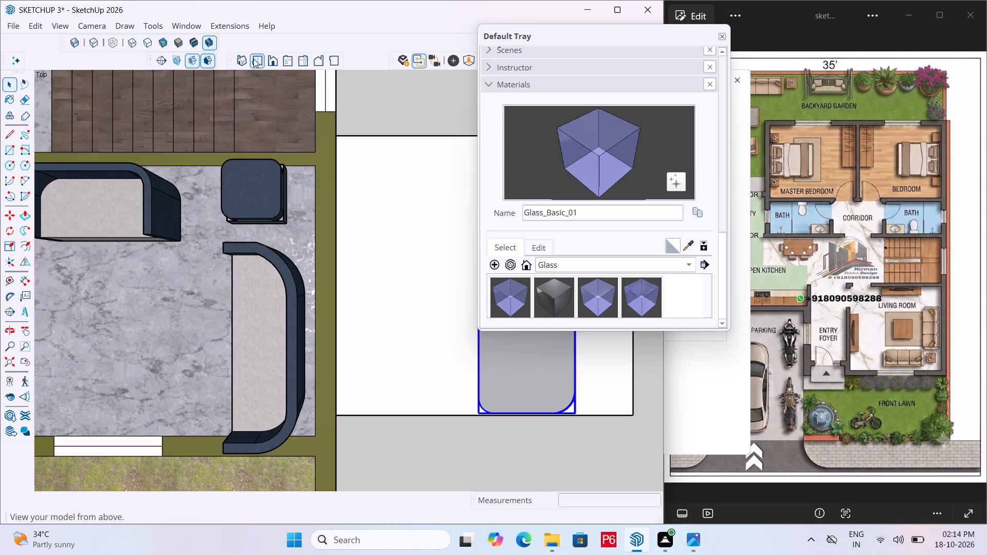
{"action": "scroll", "coordinate": [212, 222], "scroll_direction": "down", "scroll_amount": 4}
{"action": "middle_click_drag", "start_coordinate": [420, 312], "coordinate": [218, 10]}
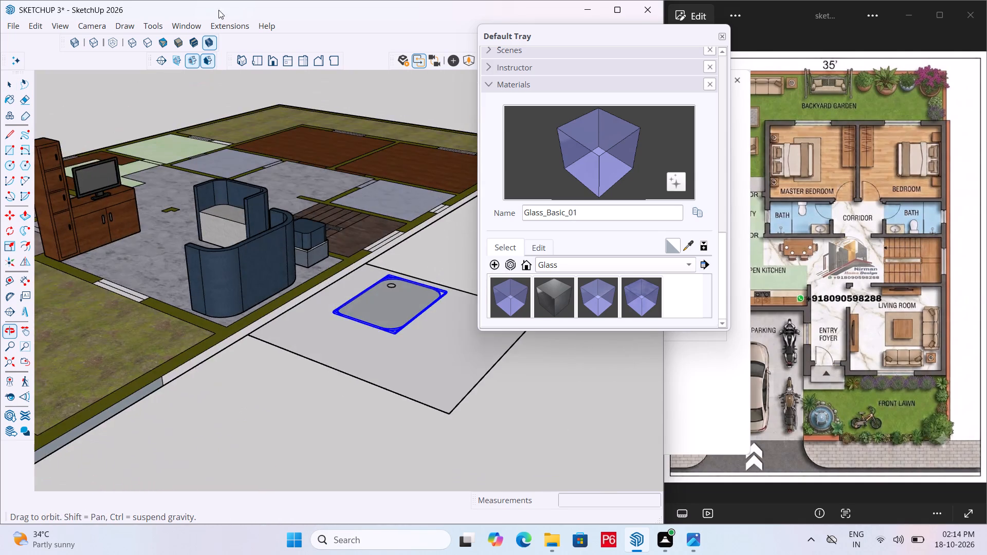
{"action": "middle_click_drag", "start_coordinate": [218, 10], "coordinate": [220, 10]}
{"action": "middle_click_drag", "start_coordinate": [359, 337], "coordinate": [285, 187]}
{"action": "scroll", "coordinate": [365, 221], "scroll_direction": "up", "scroll_amount": 8}
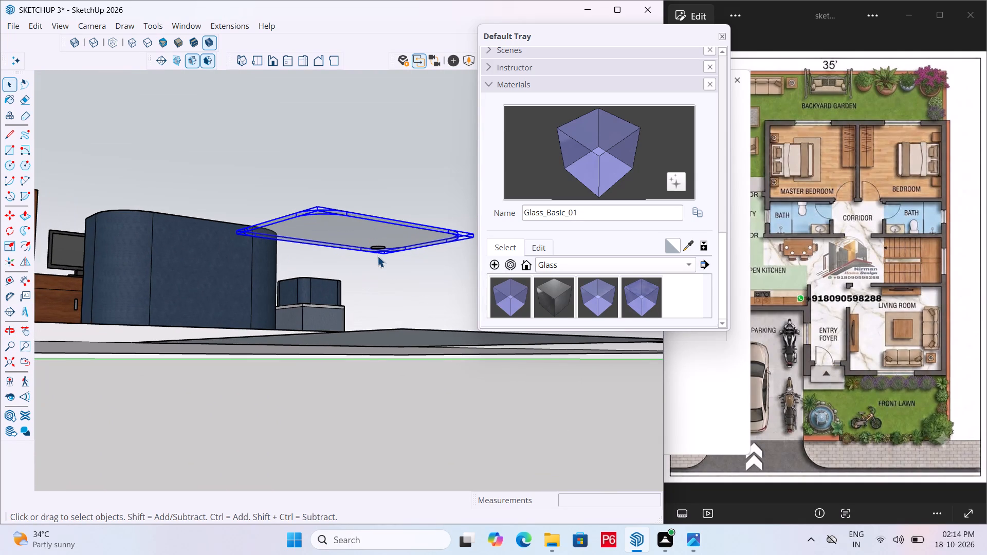
{"action": "key", "text": "l"}
{"action": "scroll", "coordinate": [387, 259], "scroll_direction": "up", "scroll_amount": 9}
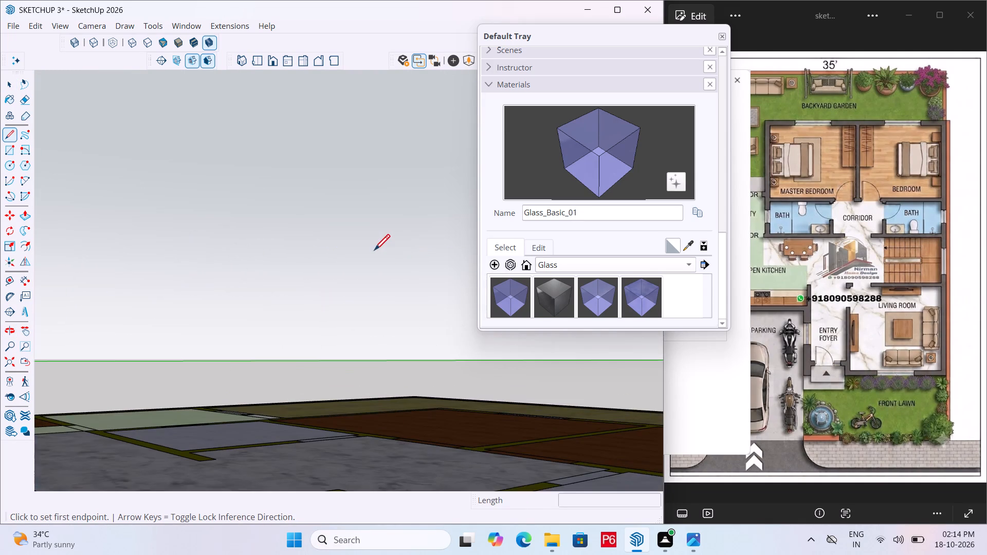
{"action": "scroll", "coordinate": [374, 268], "scroll_direction": "down", "scroll_amount": 2}
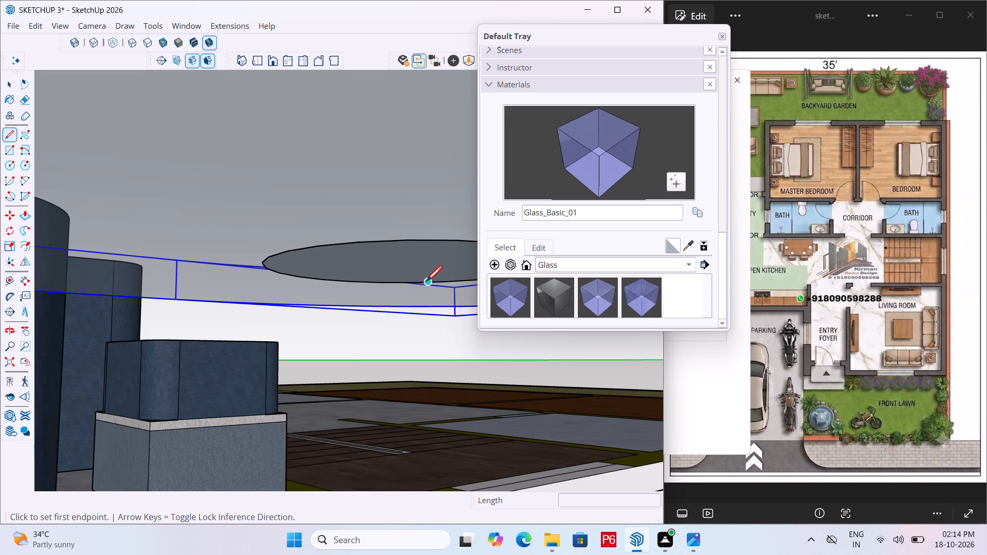
{"action": "left_click", "coordinate": [426, 283]}
{"action": "scroll", "coordinate": [316, 327], "scroll_direction": "down", "scroll_amount": 9}
{"action": "middle_click_drag", "start_coordinate": [328, 317], "coordinate": [271, 418]}
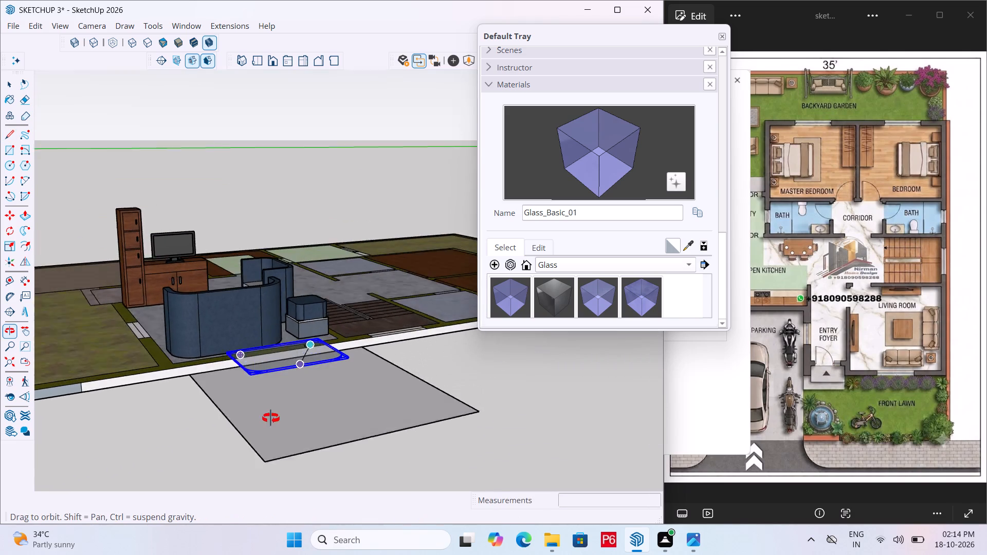
{"action": "middle_click_drag", "start_coordinate": [271, 418], "coordinate": [268, 424]}
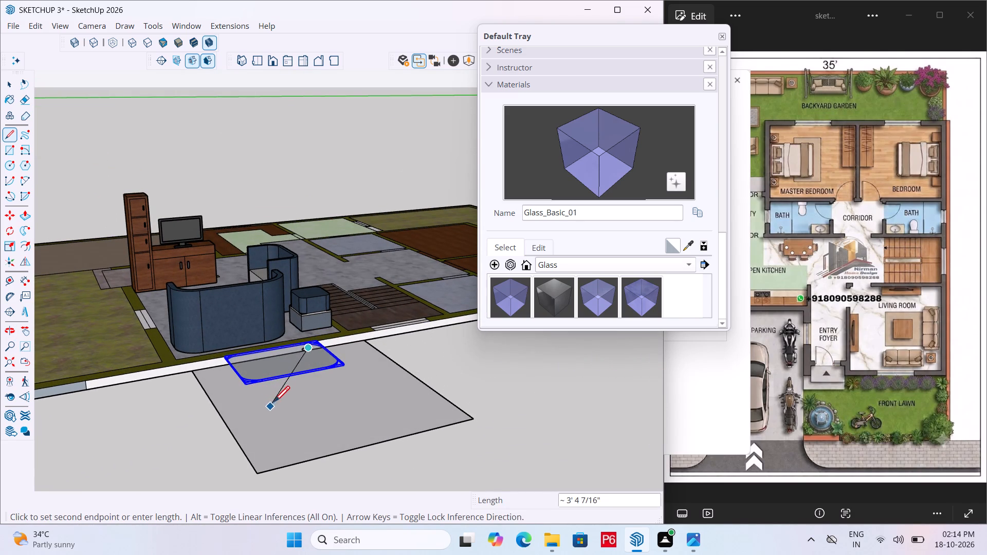
{"action": "middle_click_drag", "start_coordinate": [270, 401], "coordinate": [283, 400]}
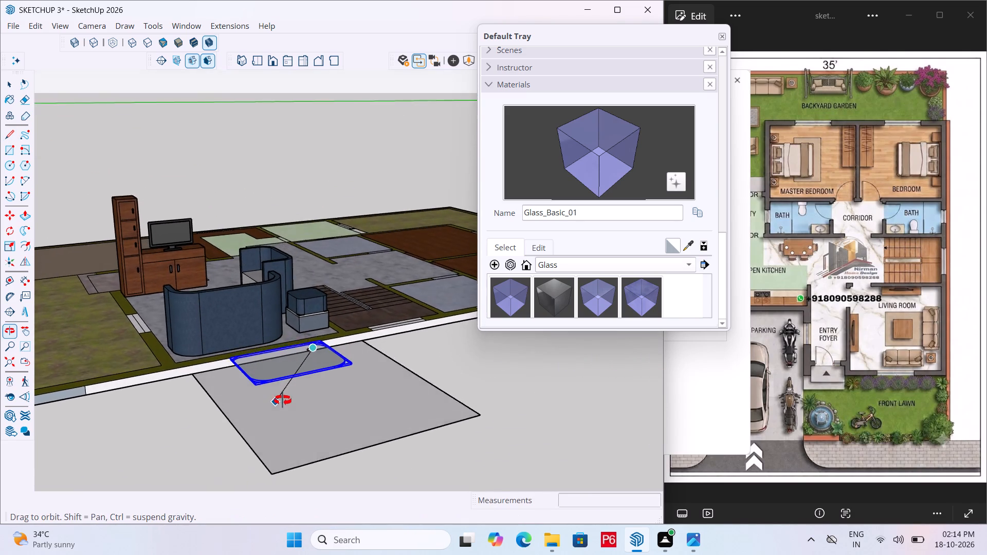
{"action": "middle_click_drag", "start_coordinate": [283, 400], "coordinate": [280, 408]}
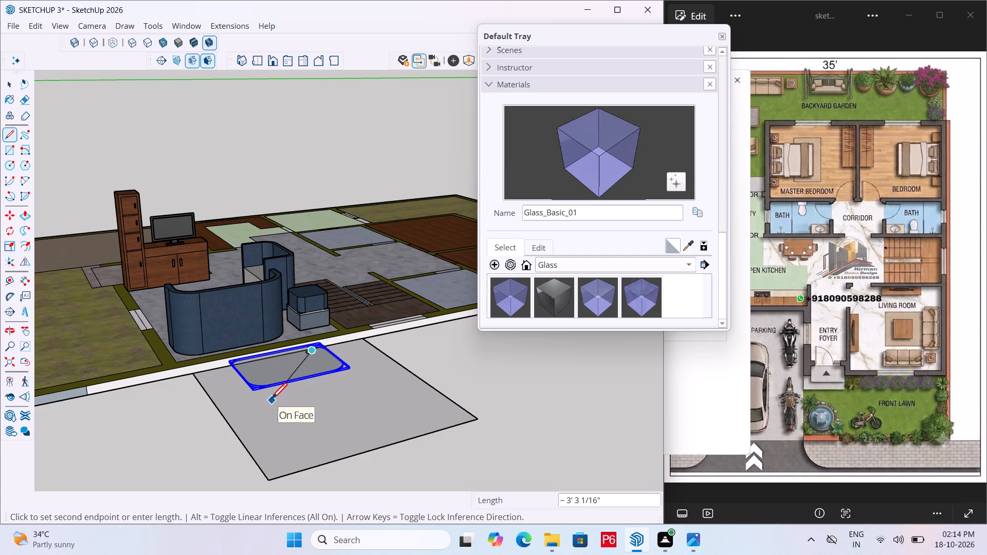
{"action": "scroll", "coordinate": [277, 398], "scroll_direction": "up", "scroll_amount": 4}
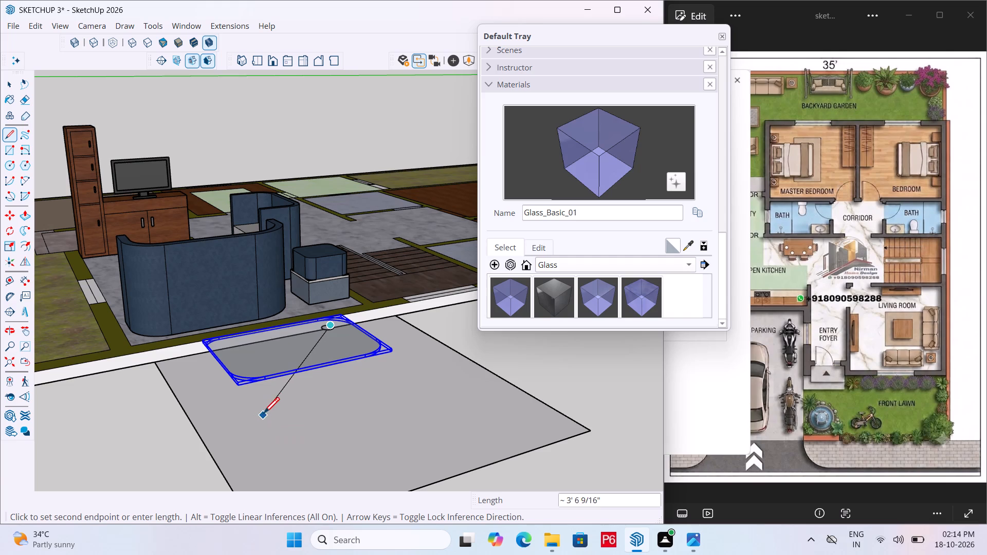
{"action": "middle_click_drag", "start_coordinate": [267, 392], "coordinate": [602, 405]}
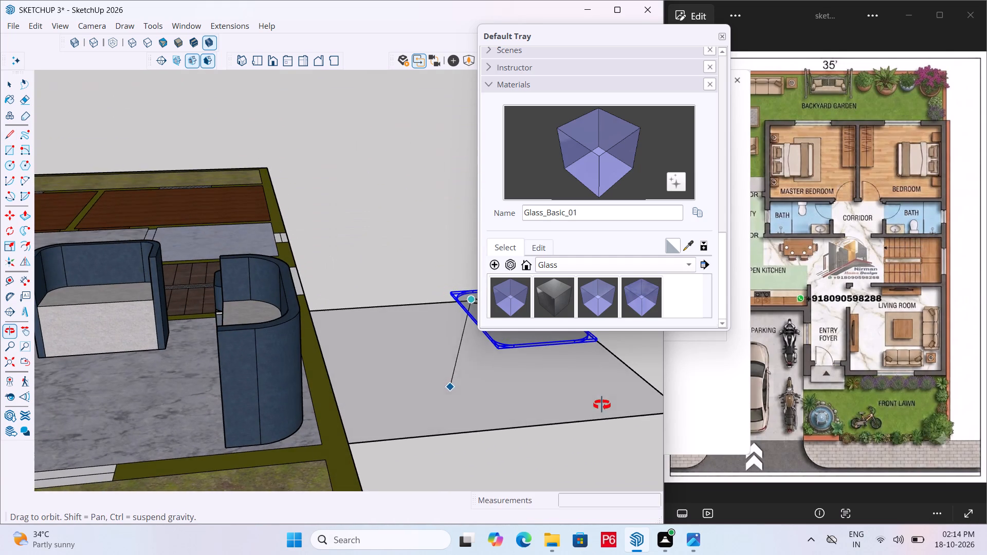
{"action": "middle_click_drag", "start_coordinate": [602, 405], "coordinate": [602, 407]}
{"action": "scroll", "coordinate": [294, 431], "scroll_direction": "down", "scroll_amount": 4}
{"action": "scroll", "coordinate": [435, 399], "scroll_direction": "up", "scroll_amount": 2}
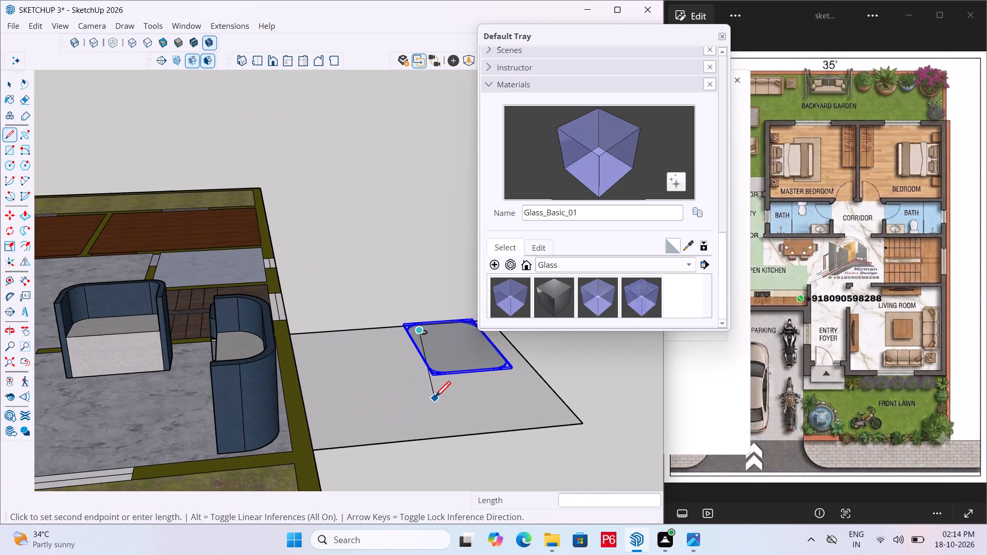
{"action": "scroll", "coordinate": [435, 399], "scroll_direction": "up", "scroll_amount": 2}
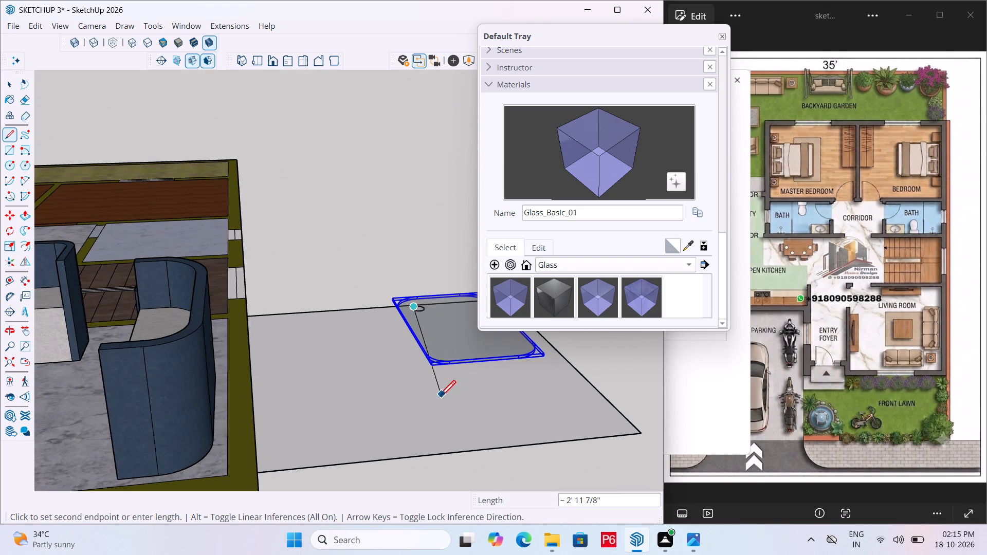
{"action": "middle_click_drag", "start_coordinate": [431, 402], "coordinate": [503, 420]}
{"action": "middle_click_drag", "start_coordinate": [442, 375], "coordinate": [429, 311]}
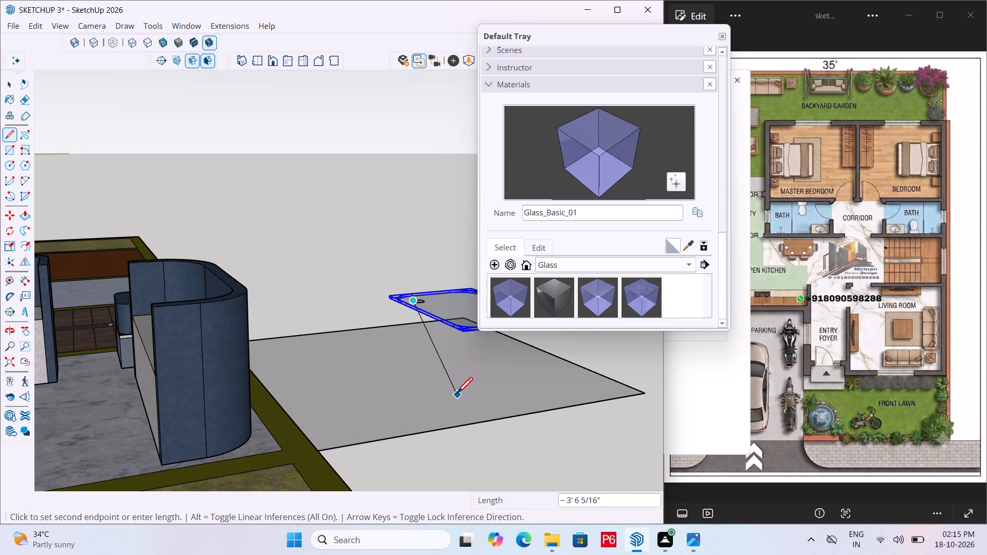
{"action": "middle_click_drag", "start_coordinate": [469, 429], "coordinate": [125, 386]}
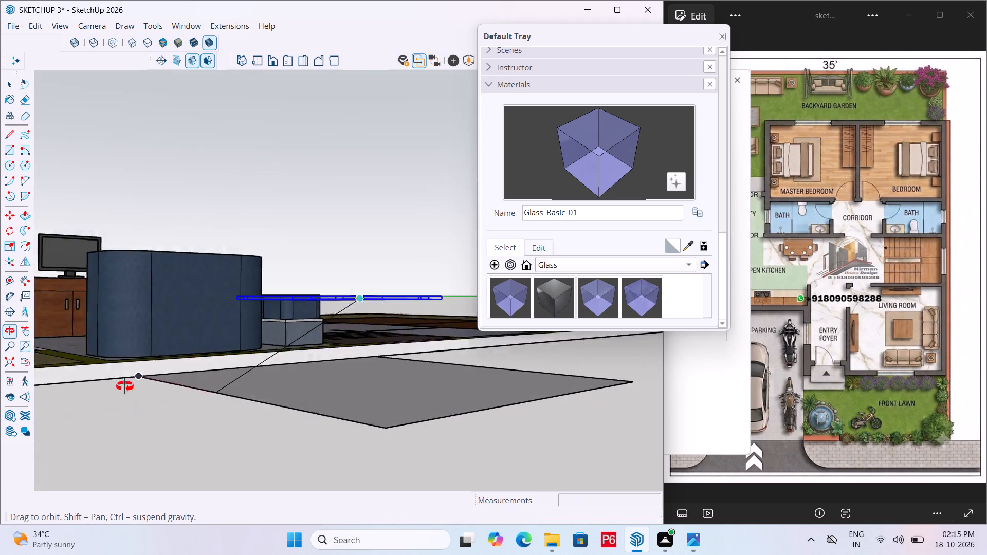
{"action": "middle_click_drag", "start_coordinate": [125, 386], "coordinate": [60, 433]}
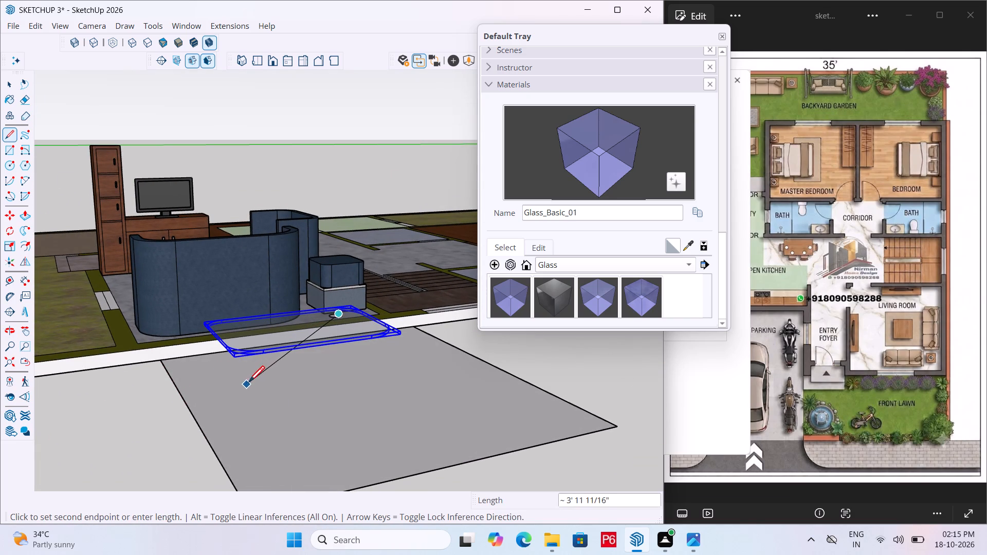
{"action": "left_click", "coordinate": [251, 387]}
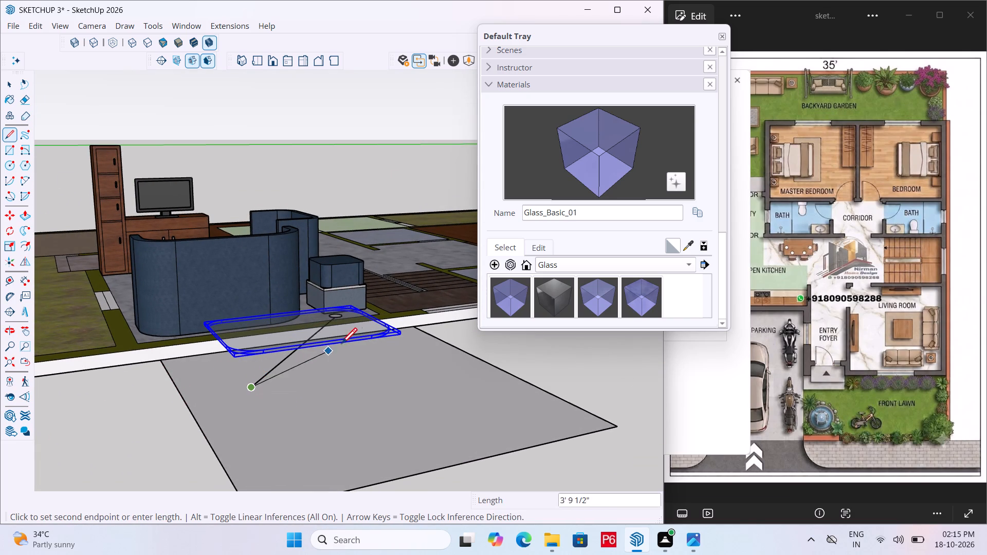
{"action": "key", "text": "space"}
Move the slanted line's lower end about 1' 2" across the ground face, towards the tabletop.
{"action": "middle_click_drag", "start_coordinate": [319, 324], "coordinate": [350, 374]}
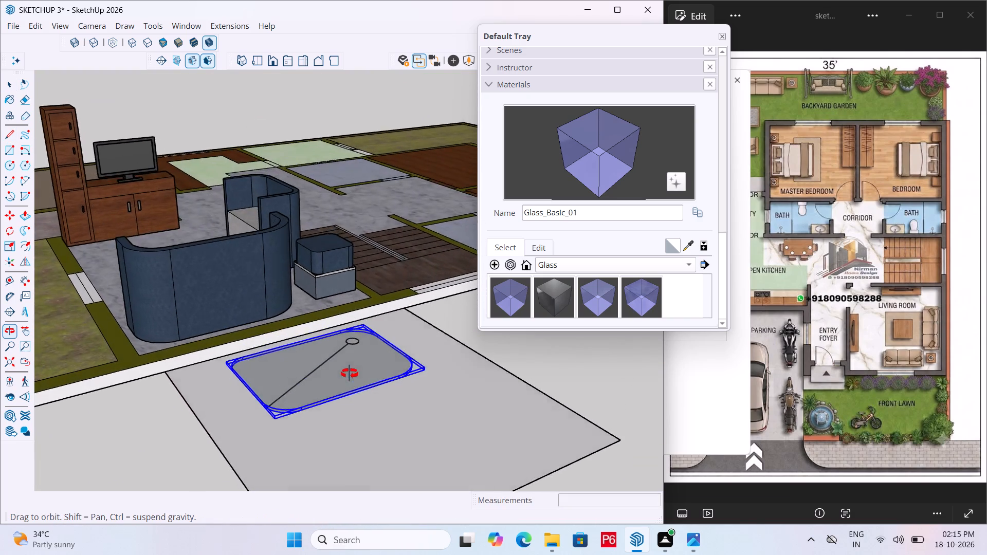
{"action": "middle_click_drag", "start_coordinate": [350, 374], "coordinate": [573, 394]}
{"action": "left_click", "coordinate": [400, 409]}
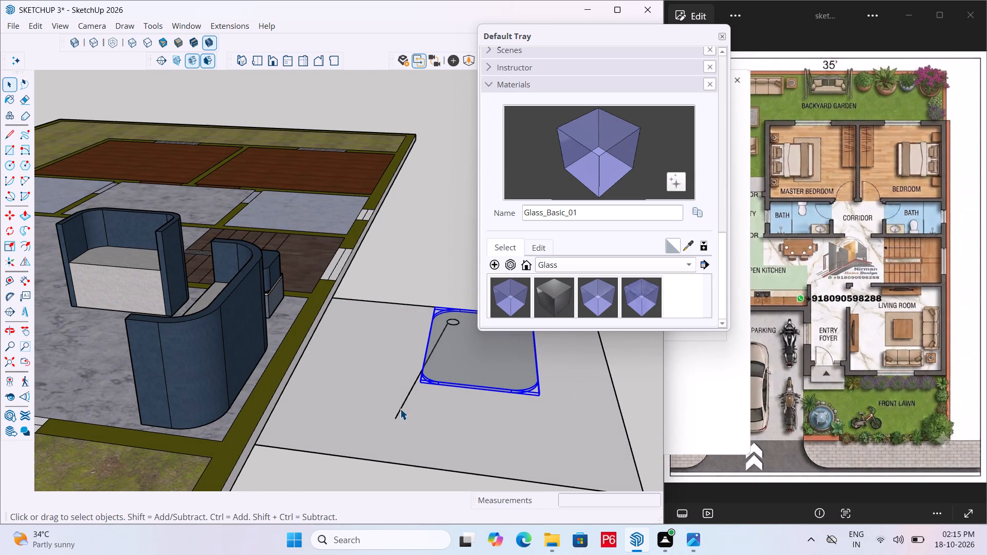
{"action": "key", "text": "m"}
{"action": "left_click", "coordinate": [394, 418]}
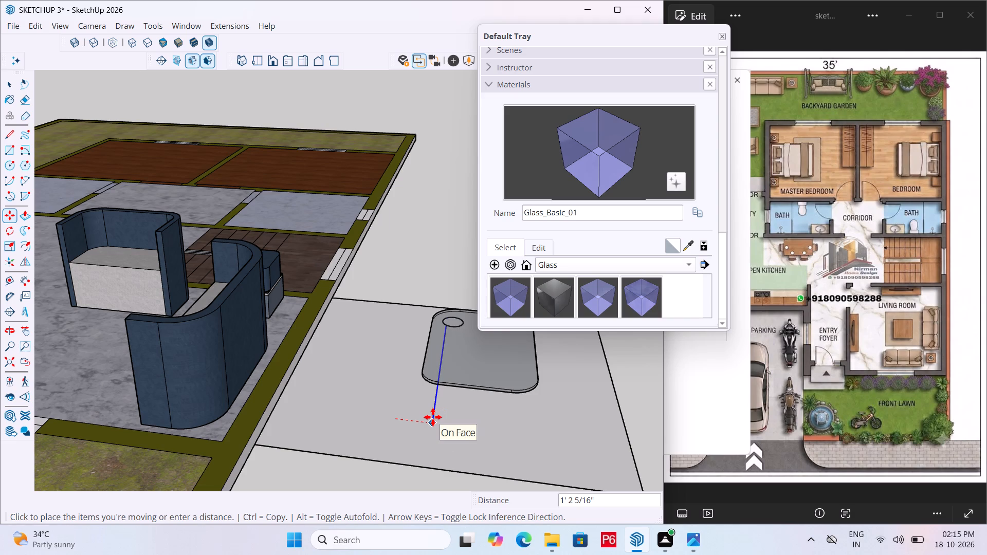
{"action": "left_click", "coordinate": [432, 417]}
Move the line's lower end about 1' 2" in plan, along the tabletop's long side and away from the circle.
{"action": "scroll", "coordinate": [527, 418], "scroll_direction": "down", "scroll_amount": 2}
{"action": "middle_click_drag", "start_coordinate": [490, 416], "coordinate": [366, 399]}
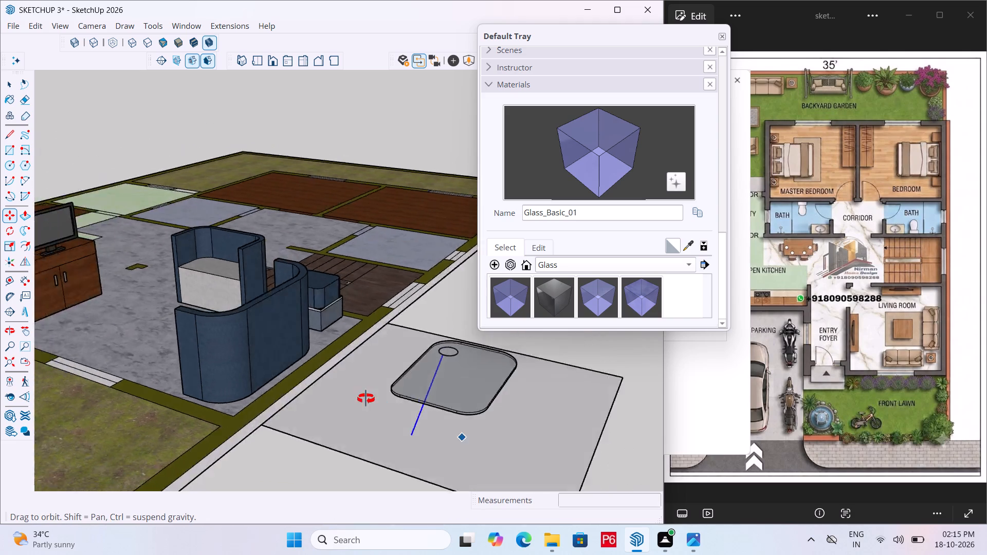
{"action": "middle_click_drag", "start_coordinate": [366, 399], "coordinate": [568, 423]}
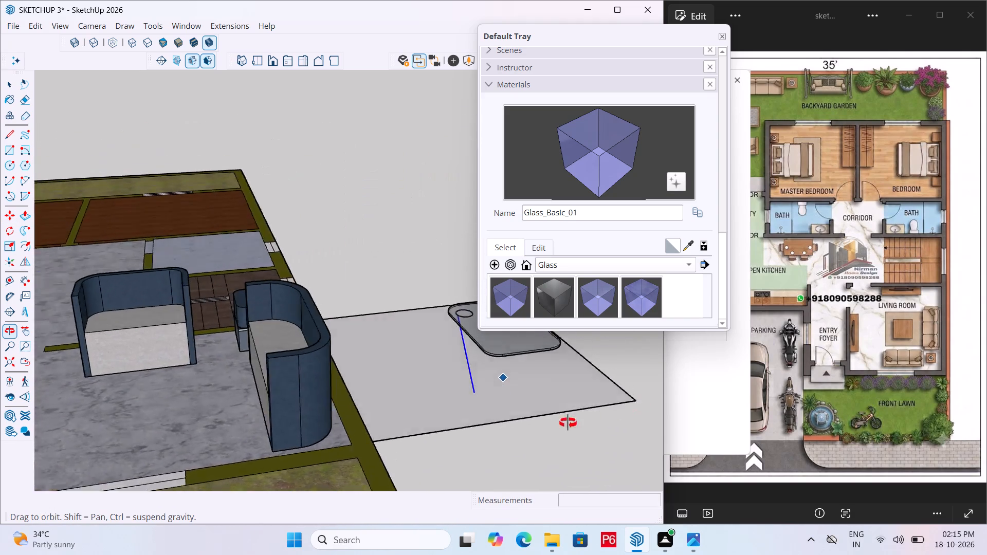
{"action": "middle_click_drag", "start_coordinate": [568, 423], "coordinate": [323, 487]}
{"action": "left_click", "coordinate": [258, 62]}
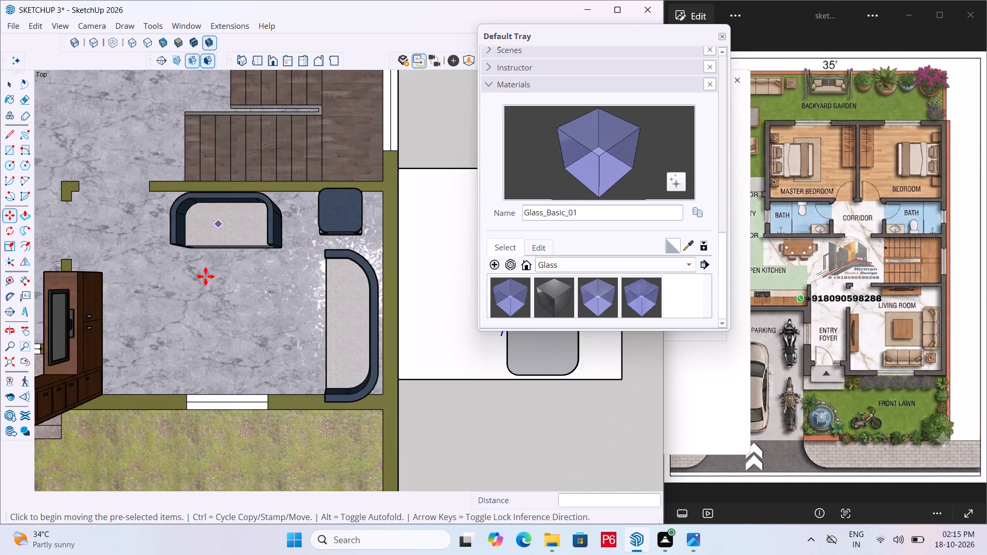
{"action": "scroll", "coordinate": [174, 322], "scroll_direction": "down", "scroll_amount": 5}
{"action": "scroll", "coordinate": [410, 359], "scroll_direction": "up", "scroll_amount": 11}
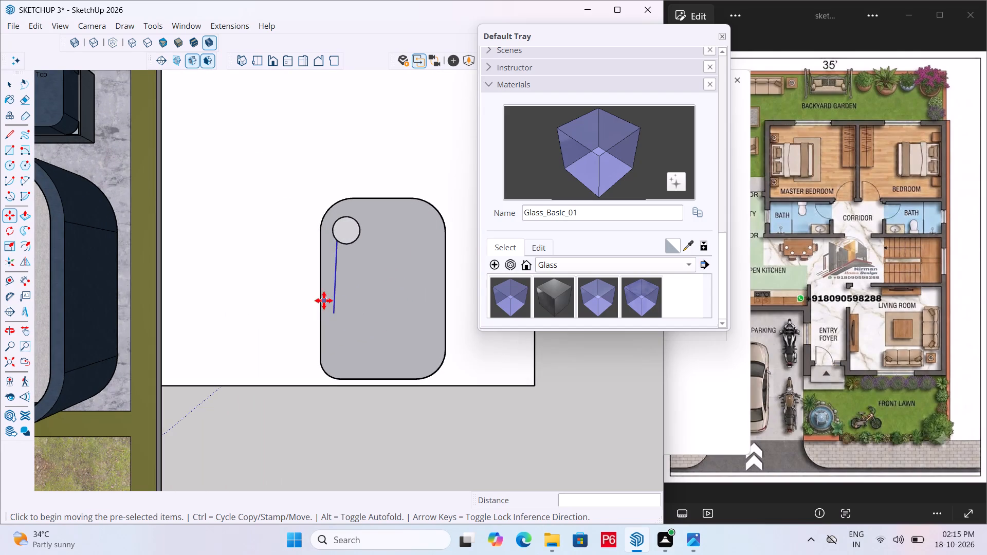
{"action": "left_click", "coordinate": [331, 313]}
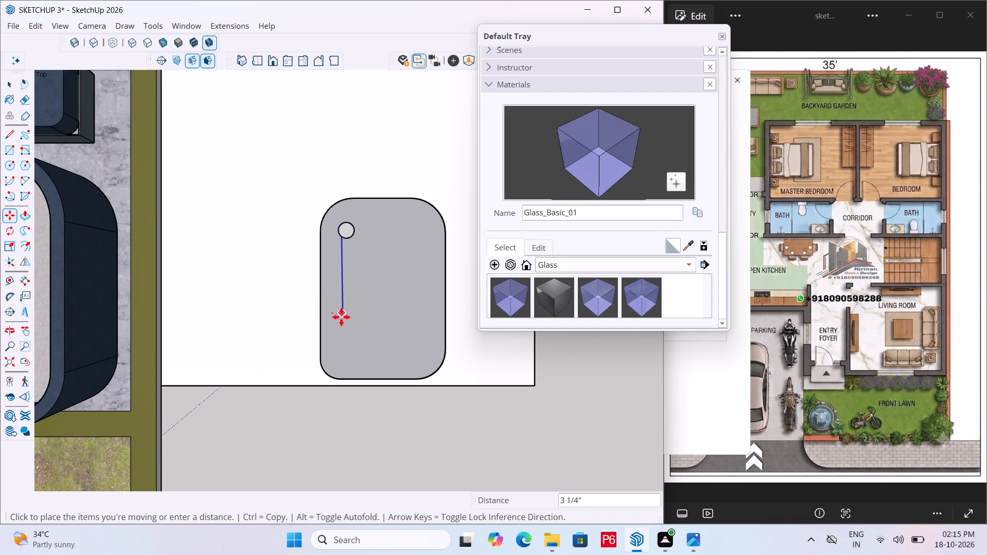
{"action": "left_click", "coordinate": [339, 357]}
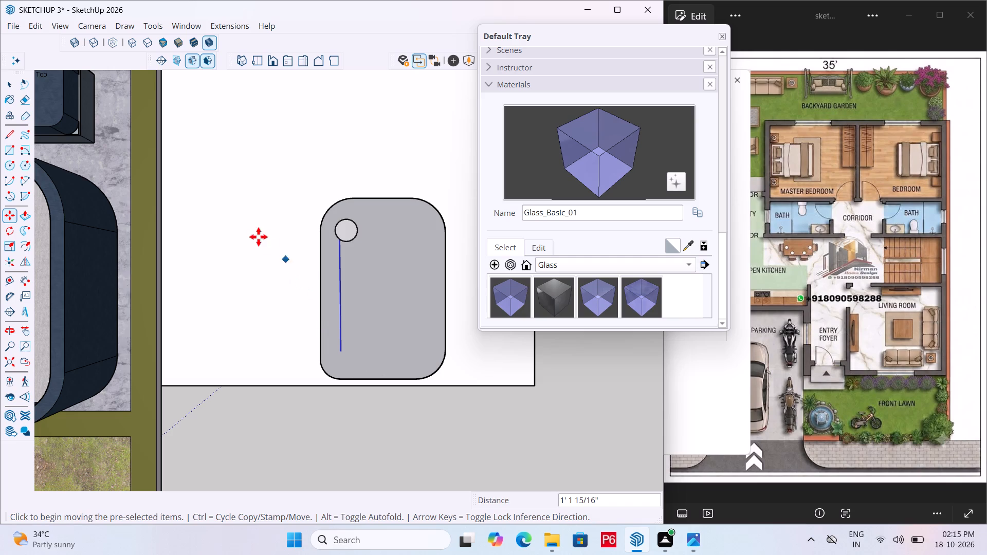
{"action": "middle_click_drag", "start_coordinate": [267, 256], "coordinate": [461, 216]}
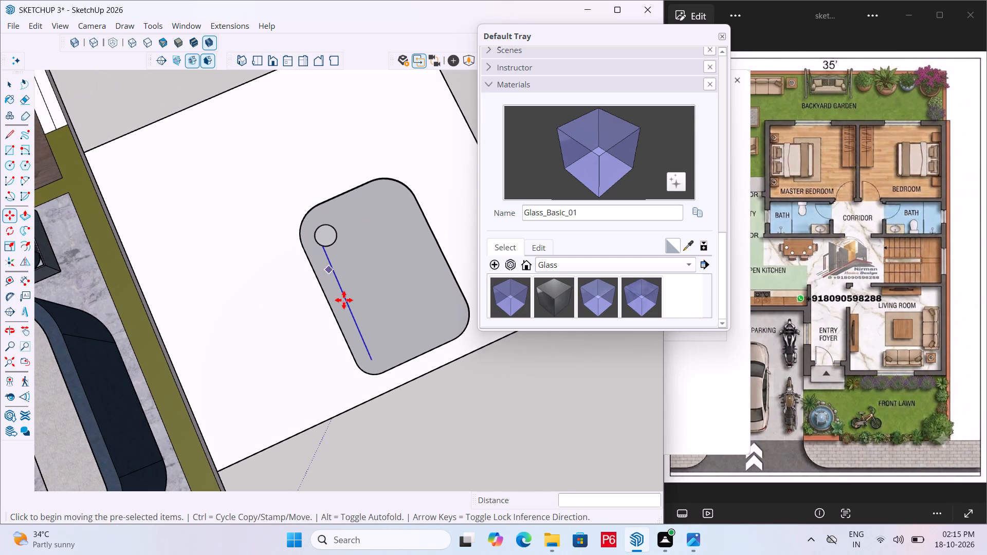
Examine how the slanted line runs between the glass tabletop's underside and the ground face from several angles.
{"action": "middle_click_drag", "start_coordinate": [322, 304], "coordinate": [333, 116]}
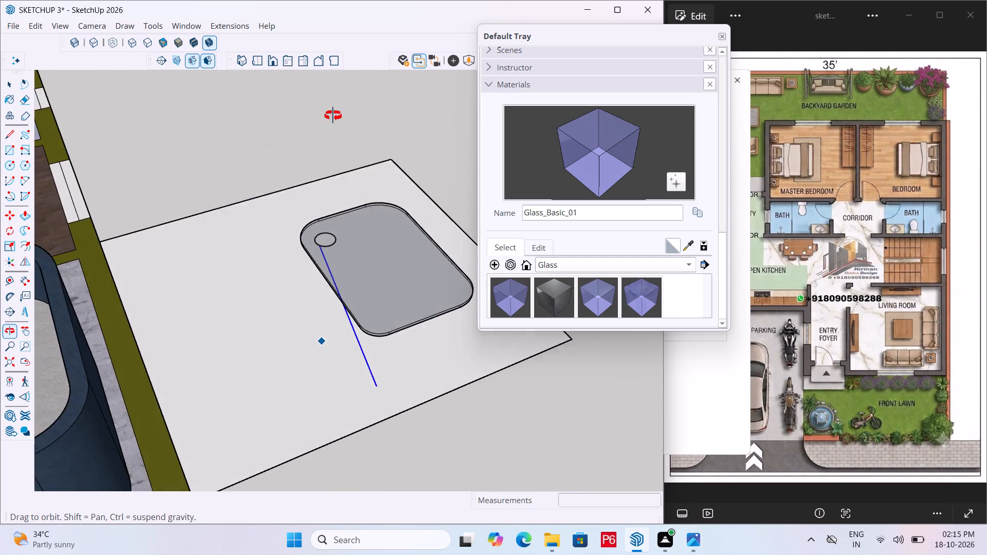
{"action": "middle_click_drag", "start_coordinate": [333, 116], "coordinate": [343, 127]}
{"action": "middle_click_drag", "start_coordinate": [350, 322], "coordinate": [324, 82]}
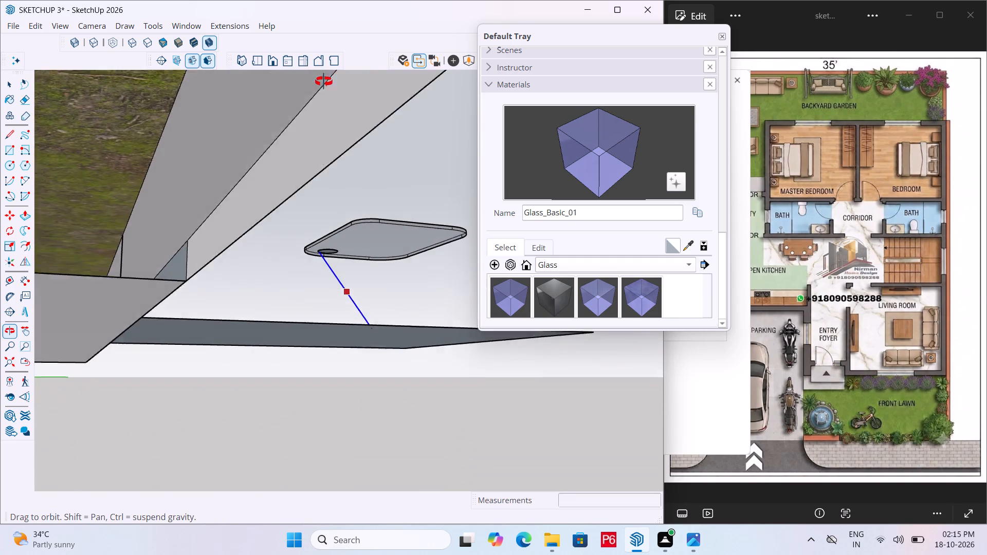
{"action": "middle_click_drag", "start_coordinate": [324, 82], "coordinate": [324, 84]}
{"action": "middle_click_drag", "start_coordinate": [326, 138], "coordinate": [317, 341]}
{"action": "scroll", "coordinate": [251, 322], "scroll_direction": "down", "scroll_amount": 13}
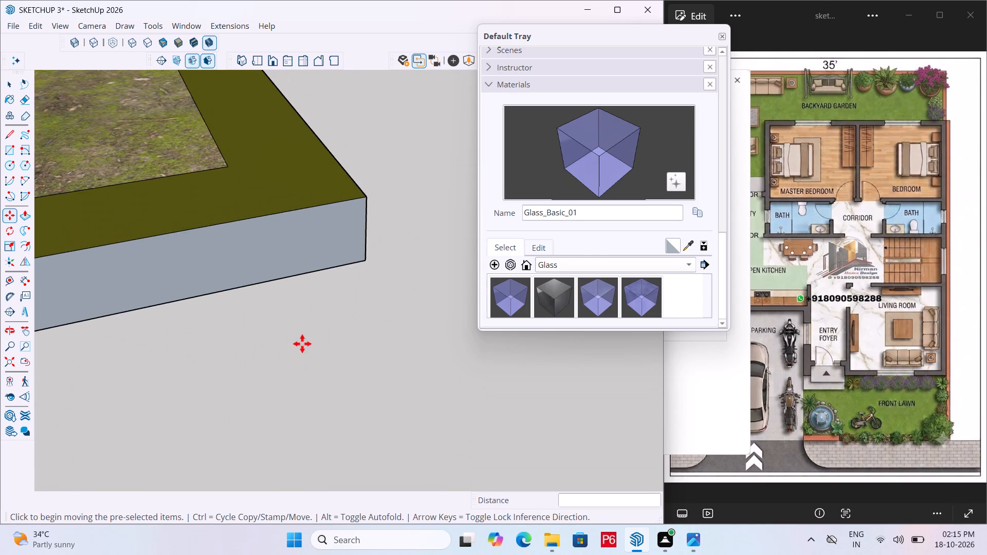
{"action": "scroll", "coordinate": [303, 293], "scroll_direction": "down", "scroll_amount": 14}
{"action": "scroll", "coordinate": [326, 319], "scroll_direction": "down", "scroll_amount": 7}
{"action": "middle_click_drag", "start_coordinate": [362, 147], "coordinate": [370, 89]}
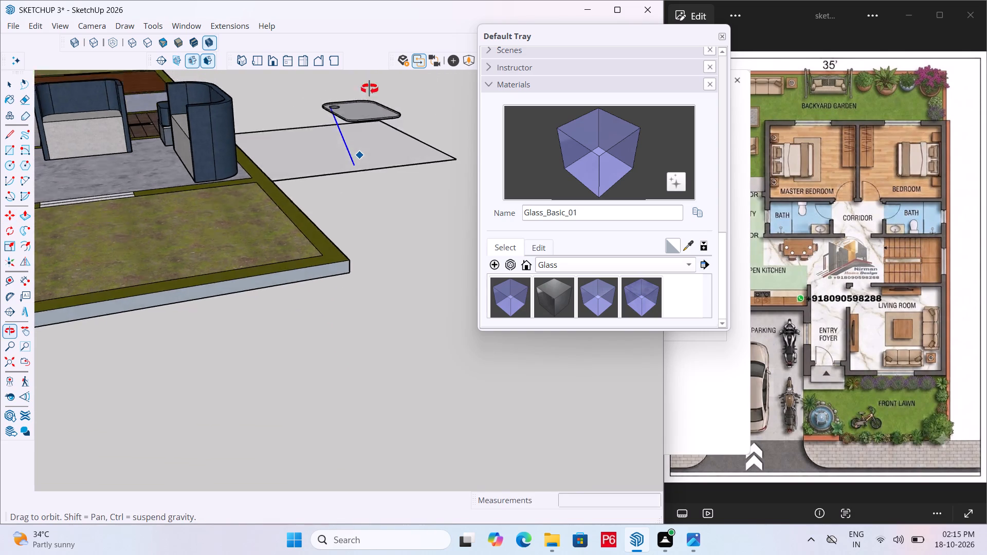
{"action": "middle_click_drag", "start_coordinate": [370, 89], "coordinate": [370, 75]}
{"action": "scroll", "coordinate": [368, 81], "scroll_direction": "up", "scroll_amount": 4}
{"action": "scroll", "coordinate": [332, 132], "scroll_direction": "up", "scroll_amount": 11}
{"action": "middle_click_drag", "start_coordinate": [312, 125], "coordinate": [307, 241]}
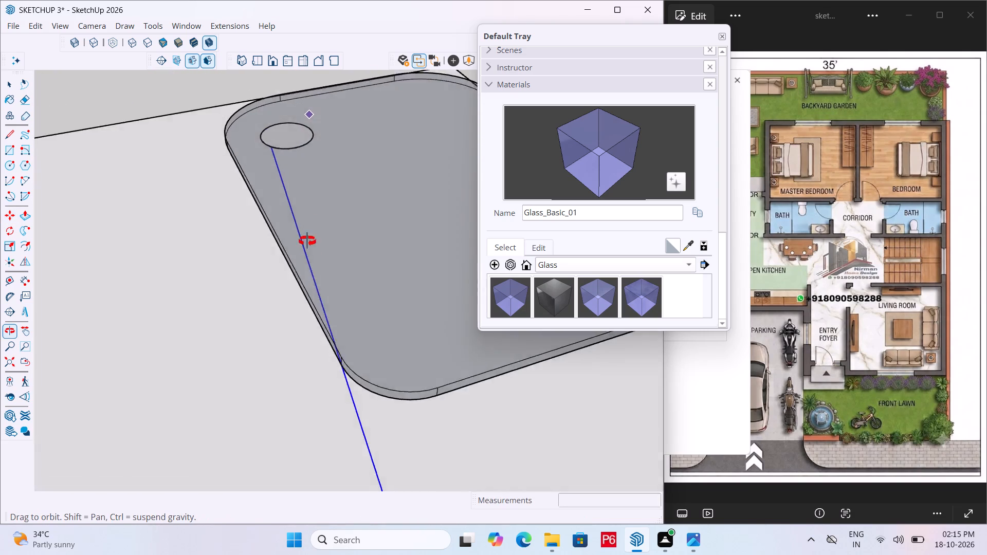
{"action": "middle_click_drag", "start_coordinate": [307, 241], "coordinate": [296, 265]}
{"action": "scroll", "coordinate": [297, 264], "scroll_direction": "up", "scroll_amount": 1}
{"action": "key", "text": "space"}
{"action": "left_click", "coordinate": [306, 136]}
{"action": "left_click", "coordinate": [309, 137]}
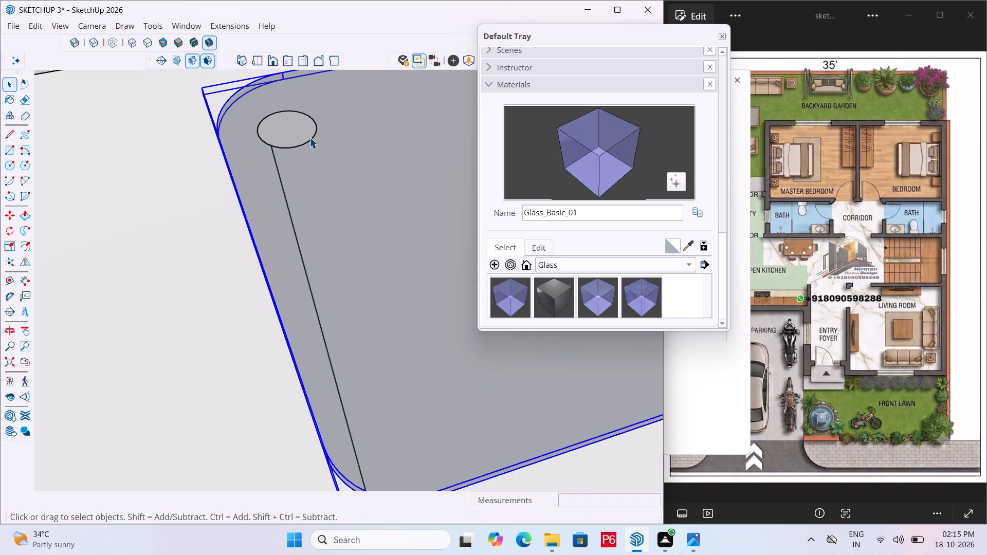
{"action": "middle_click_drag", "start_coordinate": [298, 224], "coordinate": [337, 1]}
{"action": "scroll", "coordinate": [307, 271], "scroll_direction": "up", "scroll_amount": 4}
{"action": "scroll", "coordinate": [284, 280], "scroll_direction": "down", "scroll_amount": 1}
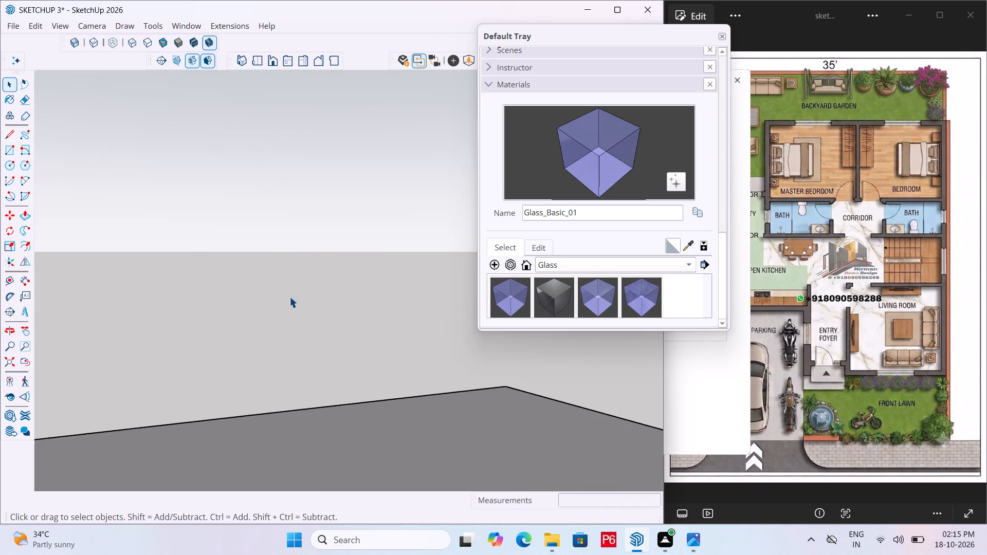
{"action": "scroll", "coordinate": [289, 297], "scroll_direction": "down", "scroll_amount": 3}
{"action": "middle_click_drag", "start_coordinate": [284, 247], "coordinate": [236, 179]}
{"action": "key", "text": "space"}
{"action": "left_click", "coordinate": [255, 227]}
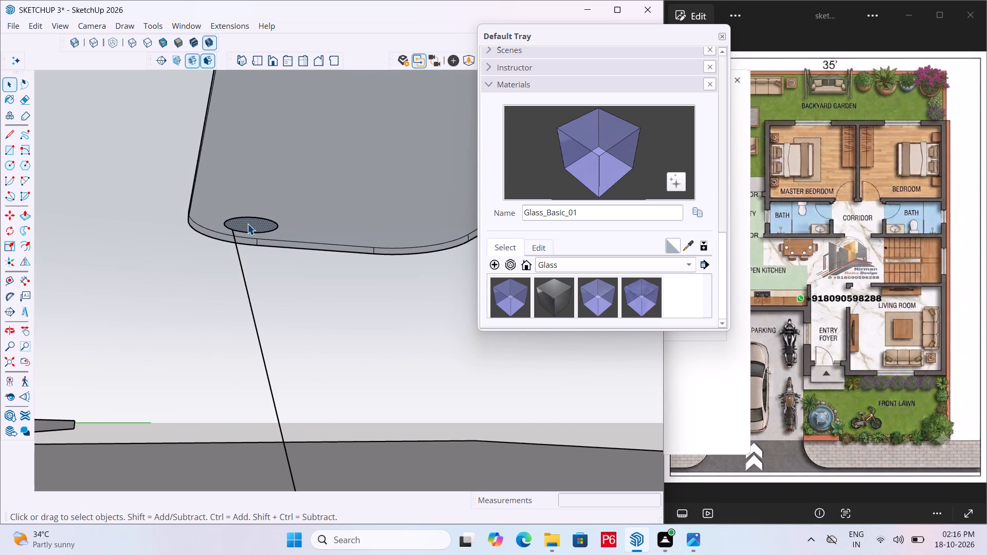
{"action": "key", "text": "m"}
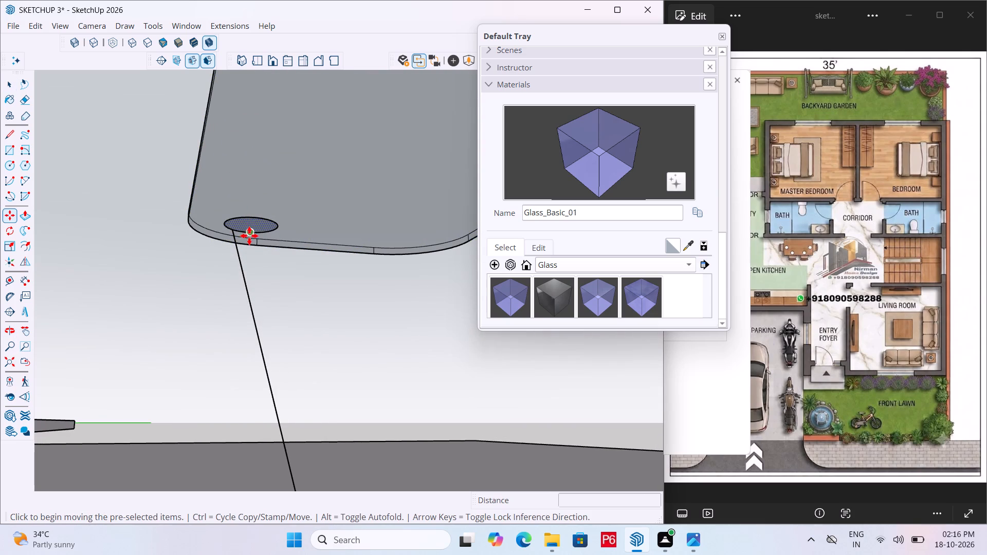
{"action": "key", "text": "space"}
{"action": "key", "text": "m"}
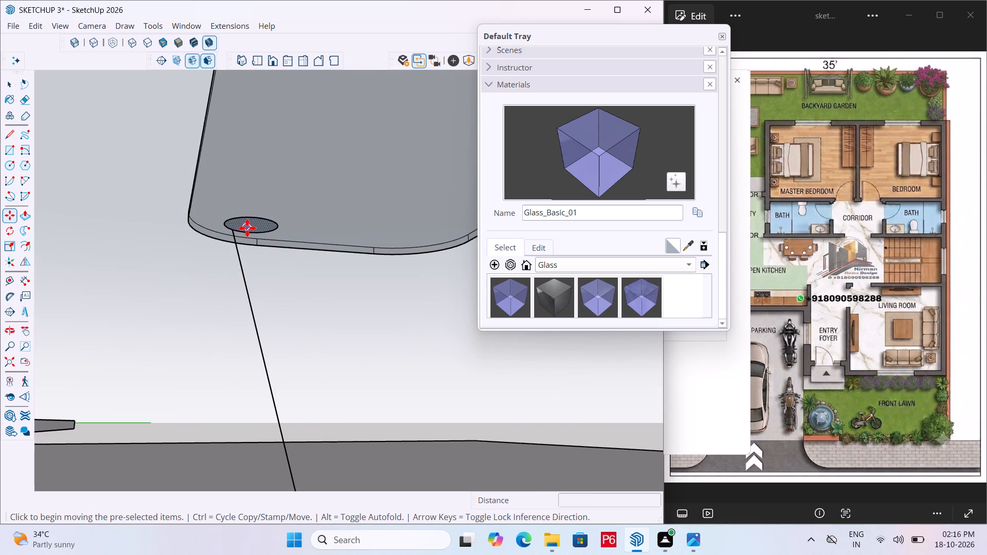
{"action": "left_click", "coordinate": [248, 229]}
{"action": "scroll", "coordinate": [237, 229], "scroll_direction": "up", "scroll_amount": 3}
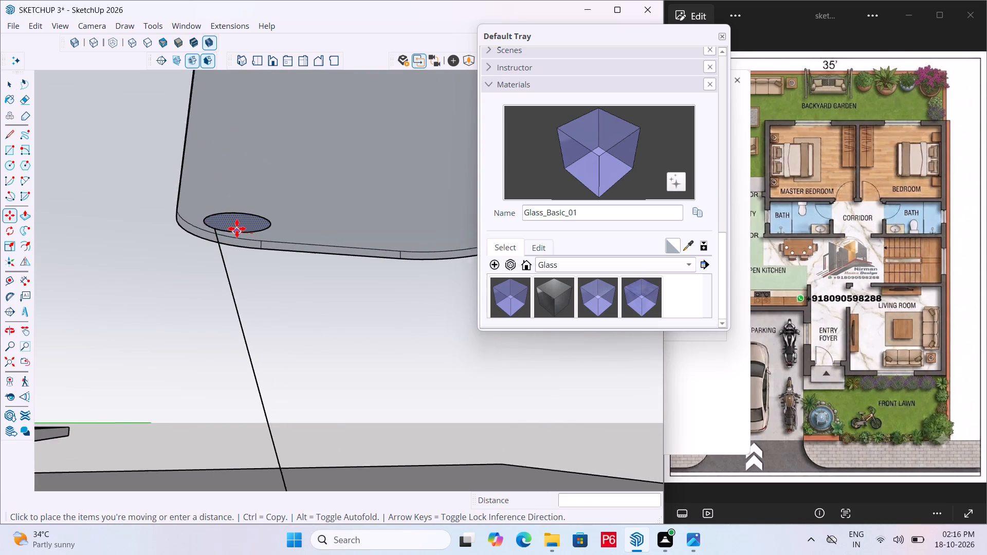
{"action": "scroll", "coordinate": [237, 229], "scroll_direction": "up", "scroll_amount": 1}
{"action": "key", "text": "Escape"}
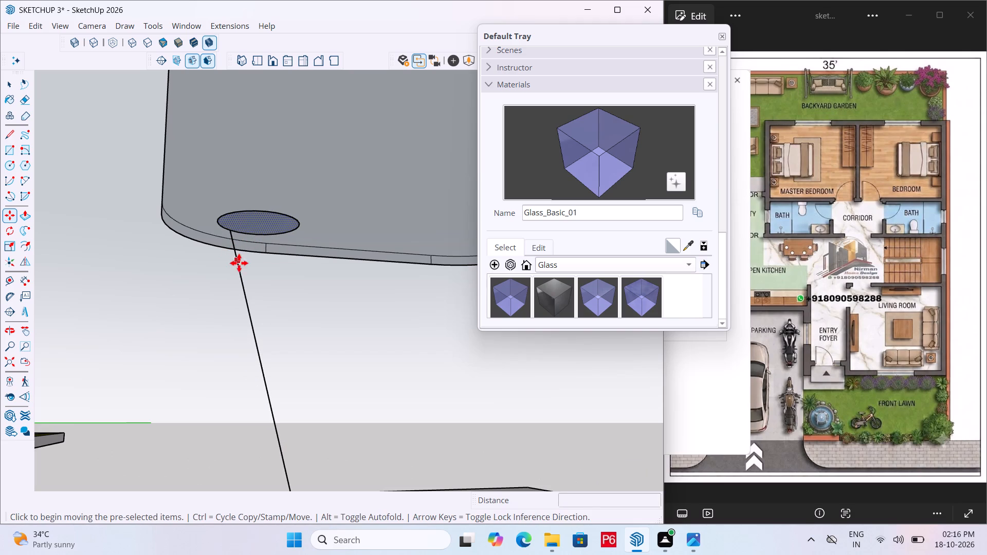
Move the slanted line about 3 1/4" across the tabletop's underside, starting from its upper end at the circle.
{"action": "key", "text": "space"}
{"action": "double_click", "coordinate": [240, 269]}
{"action": "key", "text": "m"}
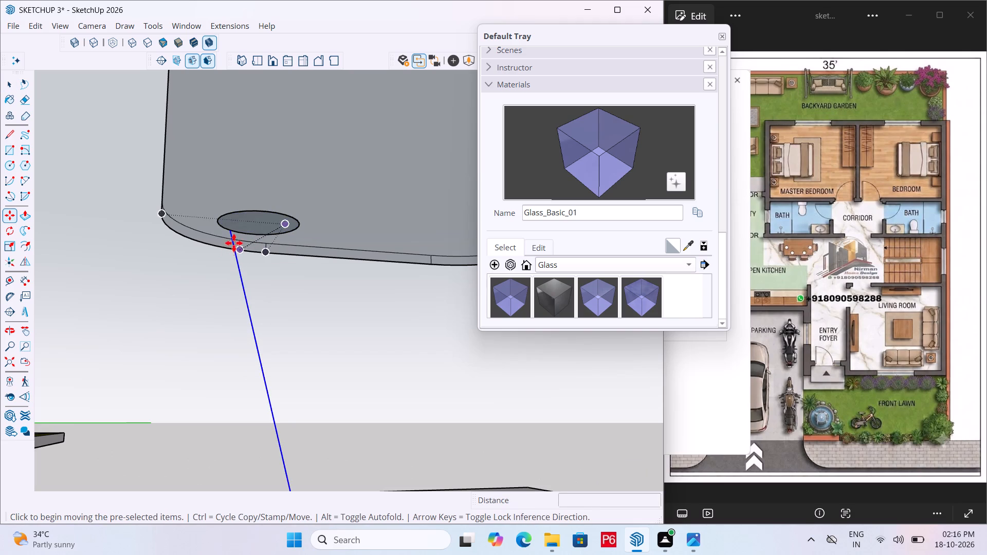
{"action": "left_click", "coordinate": [230, 234]}
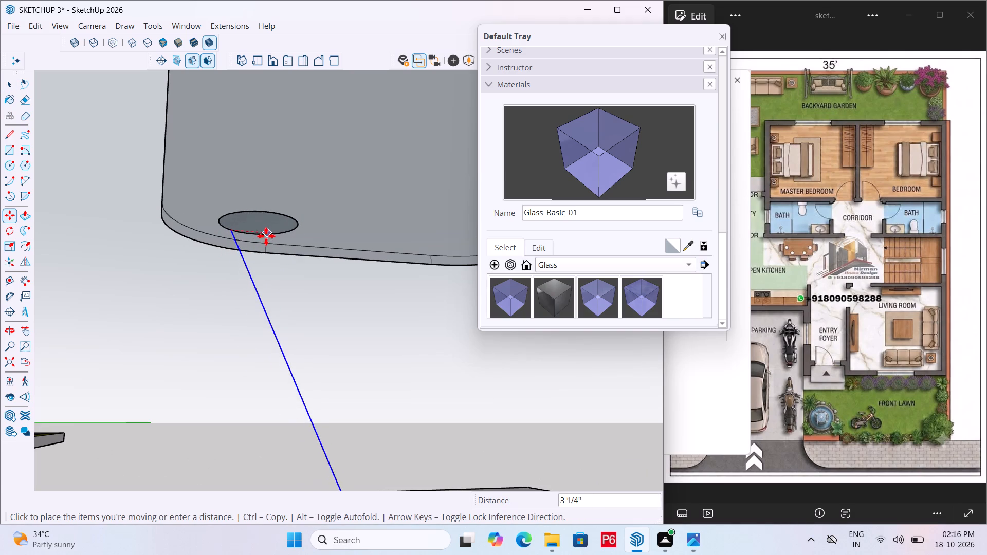
{"action": "left_click", "coordinate": [268, 238]}
{"action": "key", "text": "Escape"}
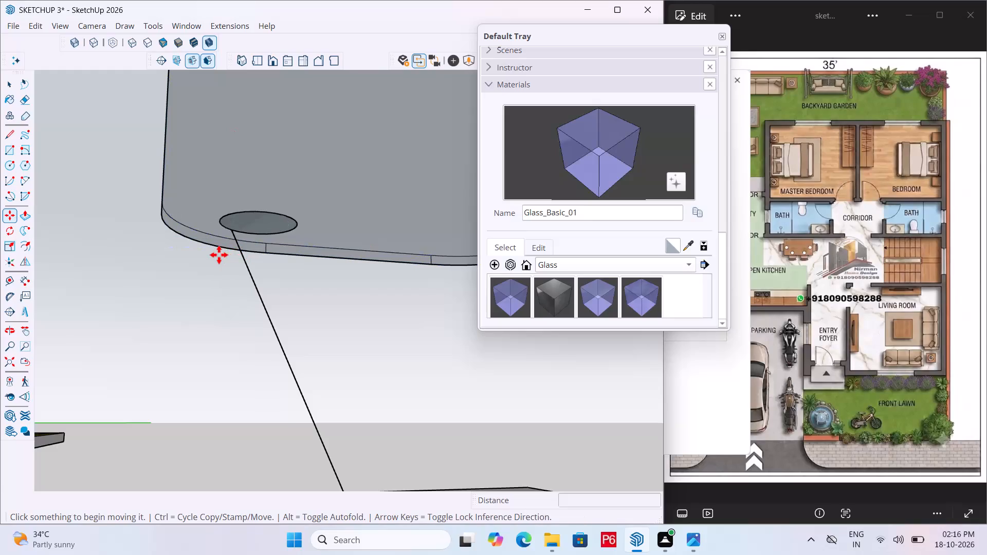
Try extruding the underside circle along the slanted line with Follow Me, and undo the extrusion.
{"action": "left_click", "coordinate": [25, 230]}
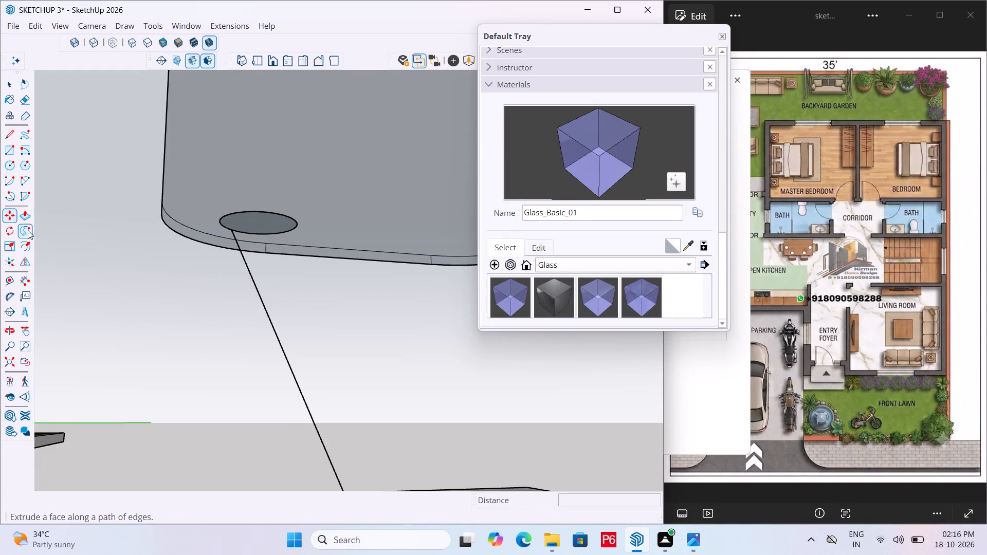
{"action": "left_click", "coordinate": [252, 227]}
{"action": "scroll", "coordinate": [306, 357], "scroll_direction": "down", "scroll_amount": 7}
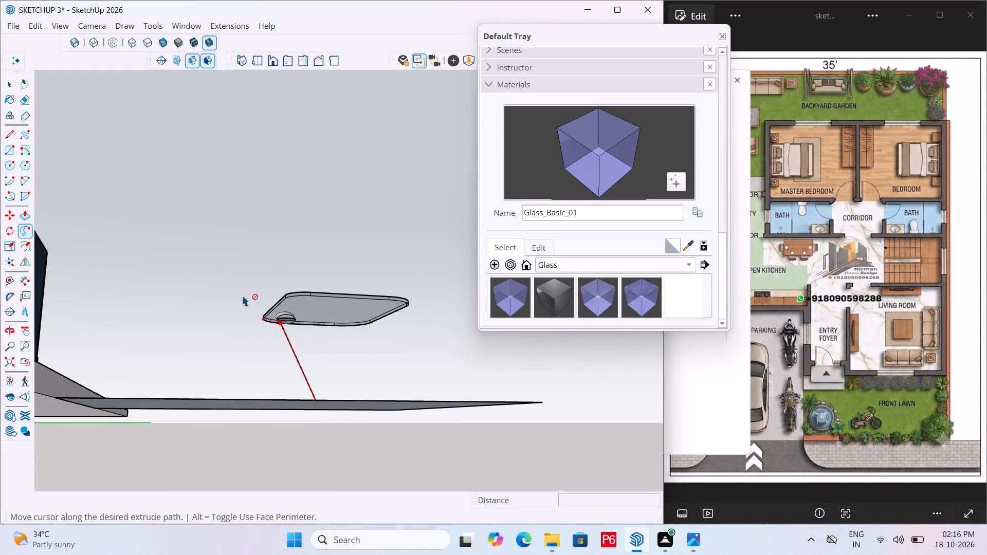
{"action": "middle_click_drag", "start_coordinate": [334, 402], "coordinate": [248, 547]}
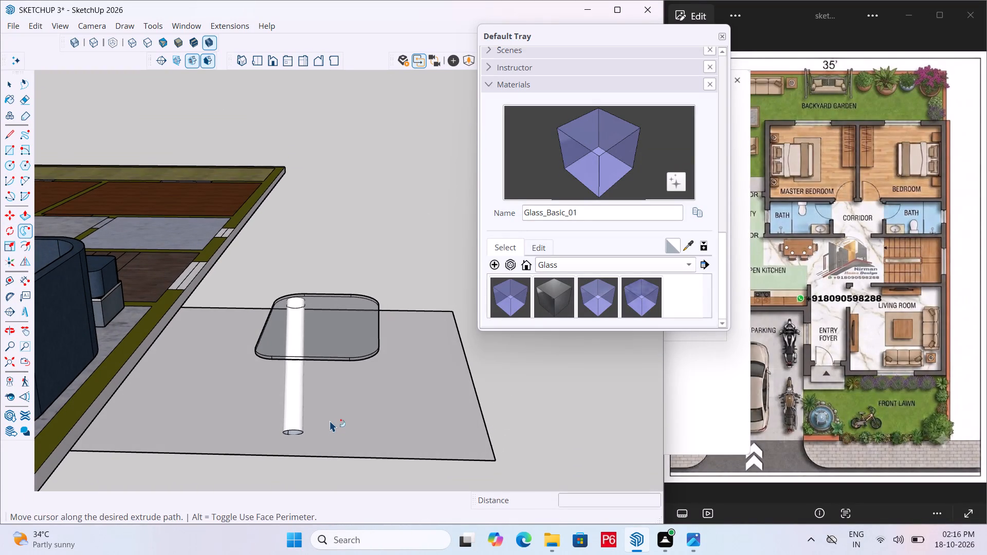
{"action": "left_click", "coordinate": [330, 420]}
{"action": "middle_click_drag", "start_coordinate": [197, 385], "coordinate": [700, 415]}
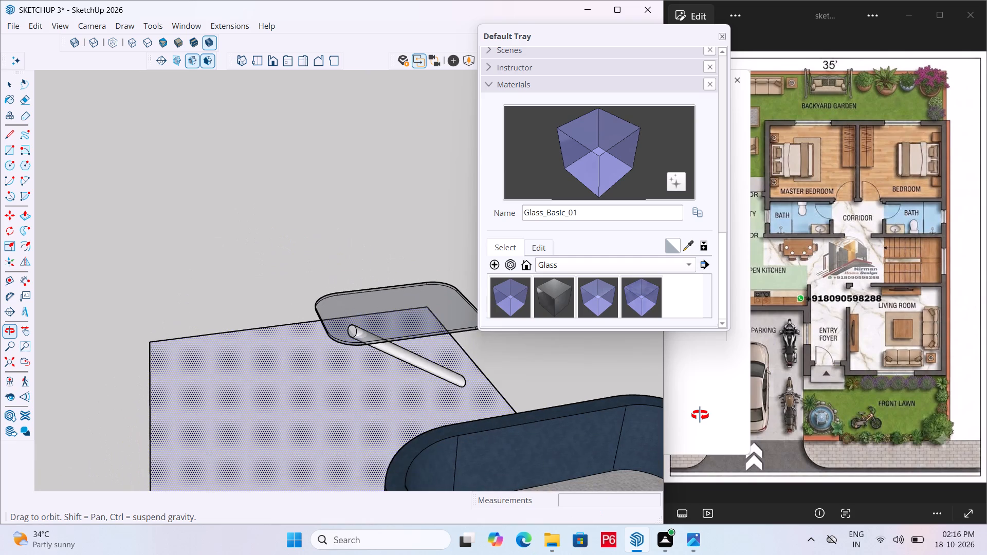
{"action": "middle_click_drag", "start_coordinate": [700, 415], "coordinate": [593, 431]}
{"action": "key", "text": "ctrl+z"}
Move the slanted line by its lower end about 3' 2" across the ground face, parallel to the tabletop's short side.
{"action": "middle_click_drag", "start_coordinate": [492, 434], "coordinate": [470, 423], "text": "ctrl"}
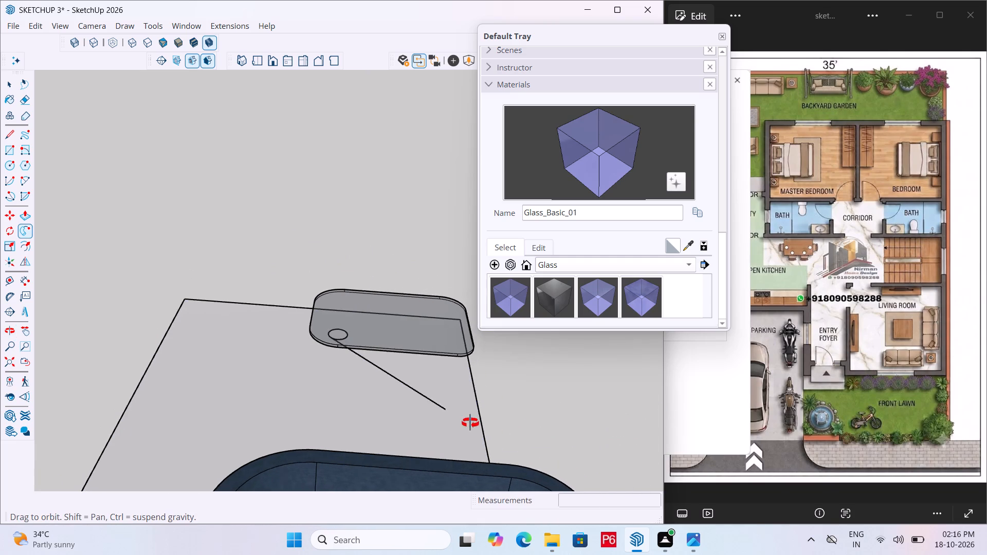
{"action": "middle_click_drag", "start_coordinate": [470, 423], "coordinate": [215, 434], "text": "ctrl"}
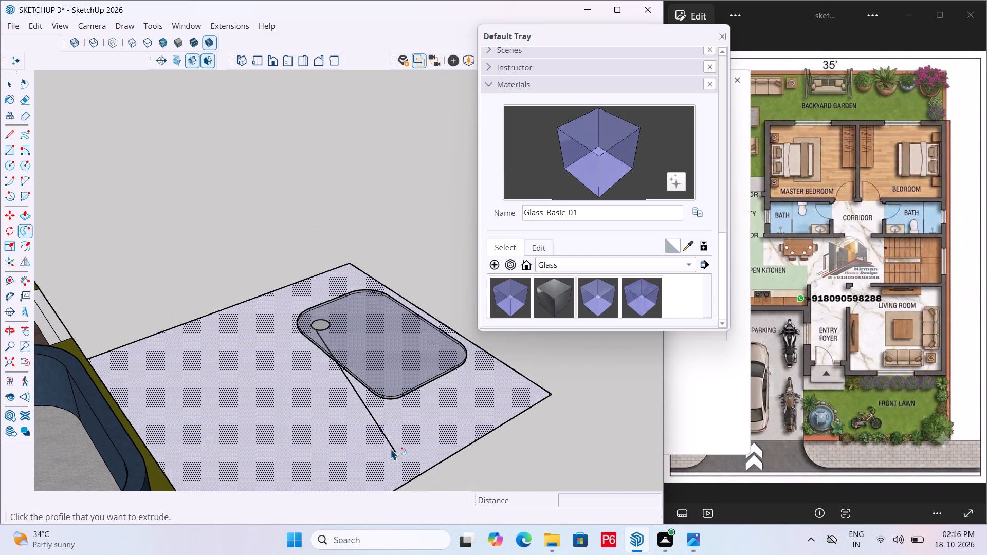
{"action": "left_click", "coordinate": [392, 448]}
{"action": "key", "text": "space"}
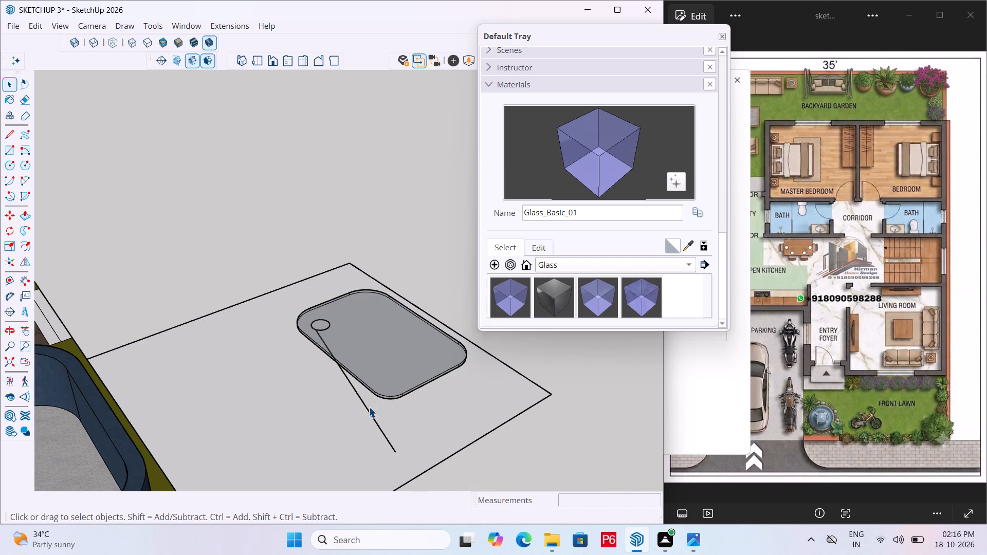
{"action": "left_click", "coordinate": [359, 399]}
{"action": "key", "text": "m"}
{"action": "left_click", "coordinate": [397, 453]}
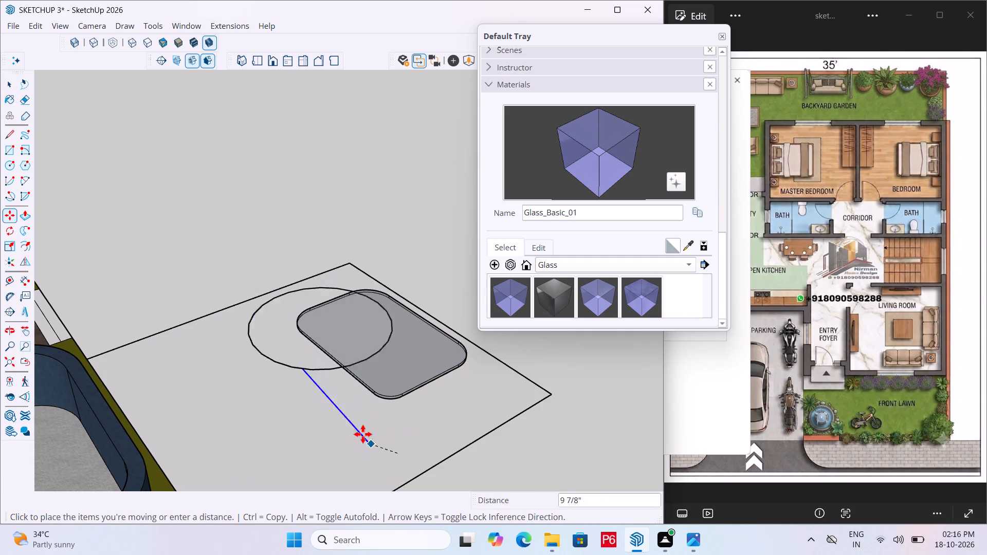
{"action": "scroll", "coordinate": [345, 428], "scroll_direction": "down", "scroll_amount": 2}
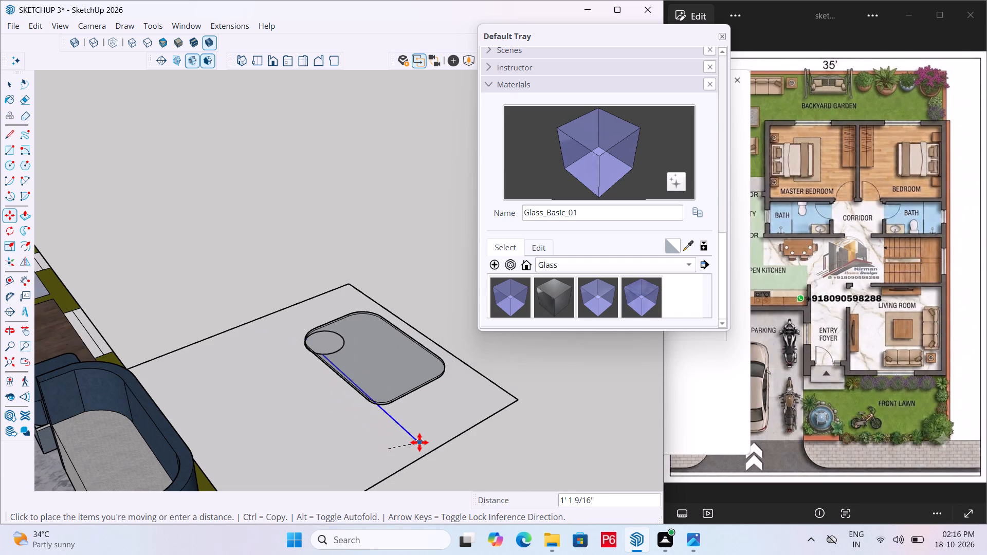
{"action": "left_click", "coordinate": [454, 408]}
Extrude the small circle on the tabletop's underside along the slanted line with Follow Me to form a round leg.
{"action": "middle_click_drag", "start_coordinate": [377, 392], "coordinate": [320, 164]}
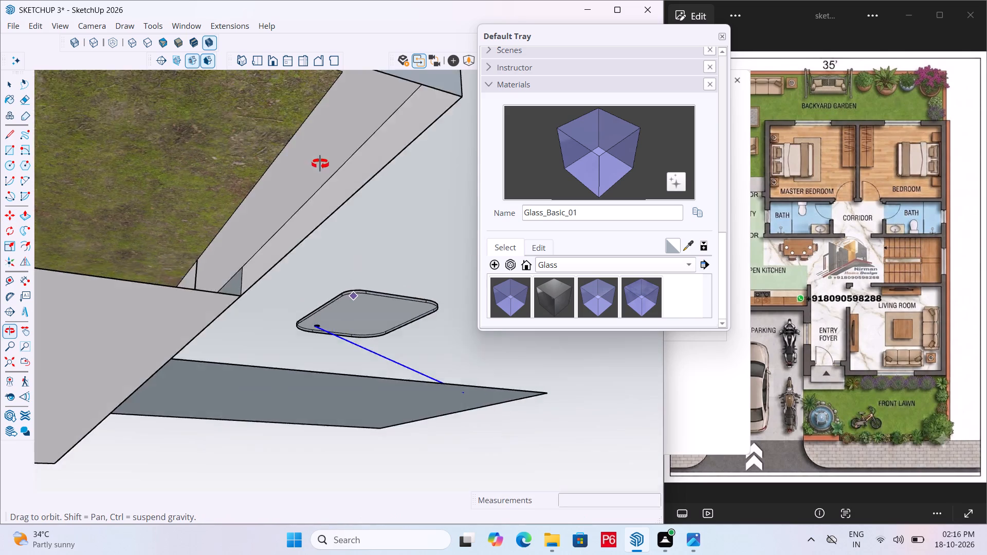
{"action": "middle_click_drag", "start_coordinate": [320, 164], "coordinate": [59, 202]}
{"action": "scroll", "coordinate": [309, 418], "scroll_direction": "up", "scroll_amount": 5}
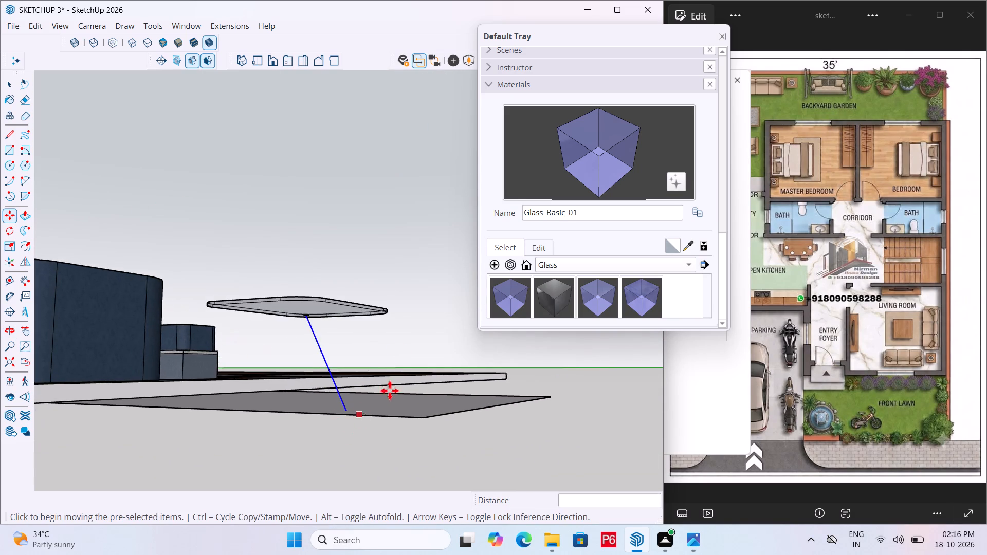
{"action": "scroll", "coordinate": [354, 312], "scroll_direction": "up", "scroll_amount": 11}
{"action": "scroll", "coordinate": [348, 348], "scroll_direction": "down", "scroll_amount": 4}
{"action": "scroll", "coordinate": [289, 349], "scroll_direction": "down", "scroll_amount": 4}
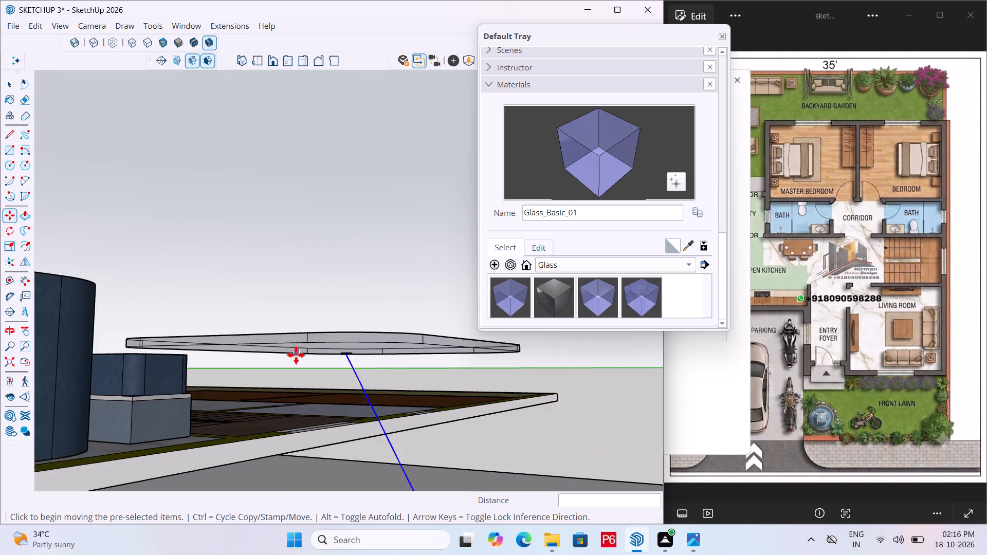
{"action": "middle_click_drag", "start_coordinate": [228, 329], "coordinate": [336, 275]}
{"action": "scroll", "coordinate": [438, 302], "scroll_direction": "up", "scroll_amount": 9}
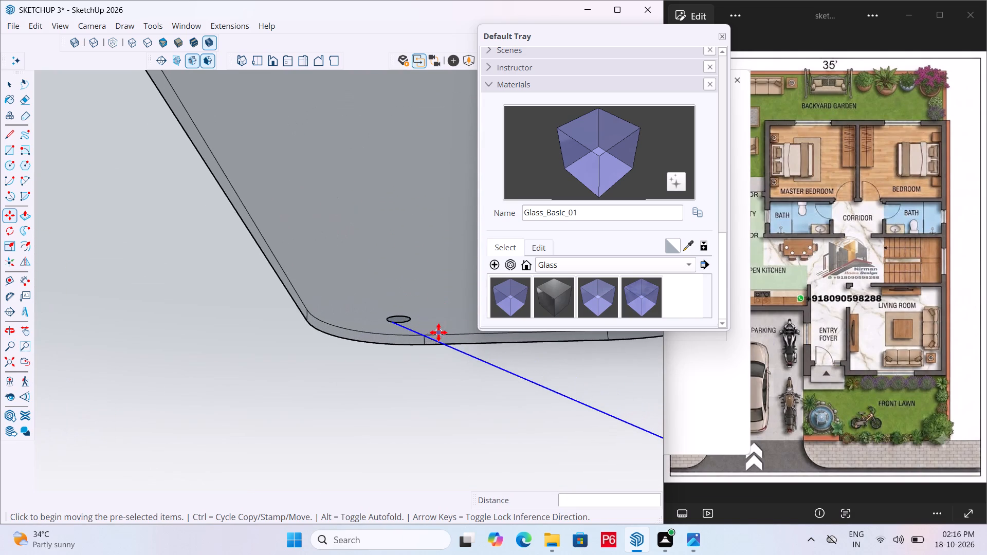
{"action": "left_click", "coordinate": [28, 229]}
{"action": "left_click", "coordinate": [398, 319]}
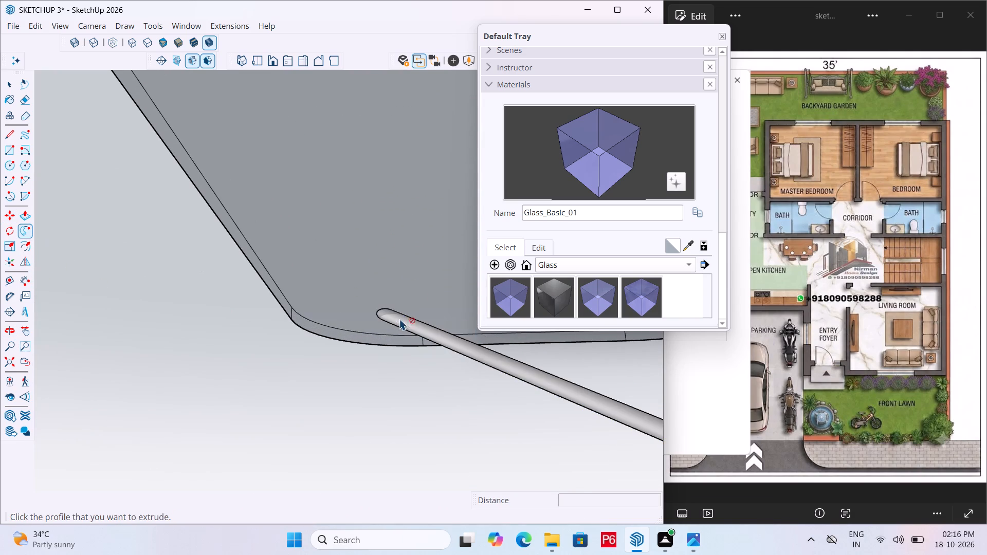
Select all connected geometry of the extruded slanted table leg and make it a group.
{"action": "scroll", "coordinate": [197, 395], "scroll_direction": "down", "scroll_amount": 7}
{"action": "middle_click_drag", "start_coordinate": [331, 430], "coordinate": [31, 544]}
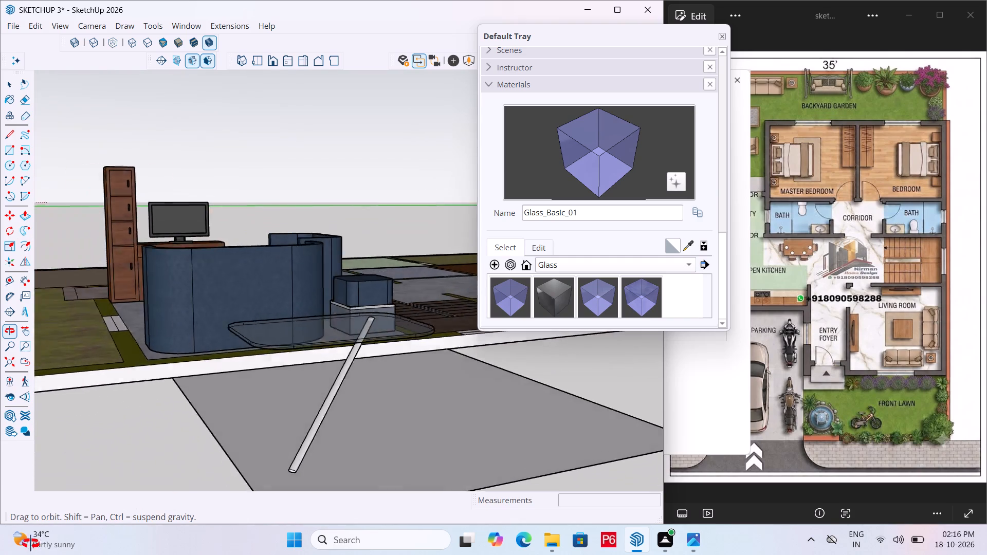
{"action": "middle_click_drag", "start_coordinate": [31, 544], "coordinate": [1, 531]}
{"action": "middle_click_drag", "start_coordinate": [3, 535], "coordinate": [39, 548]}
{"action": "key", "text": "space"}
{"action": "left_click", "coordinate": [184, 435]}
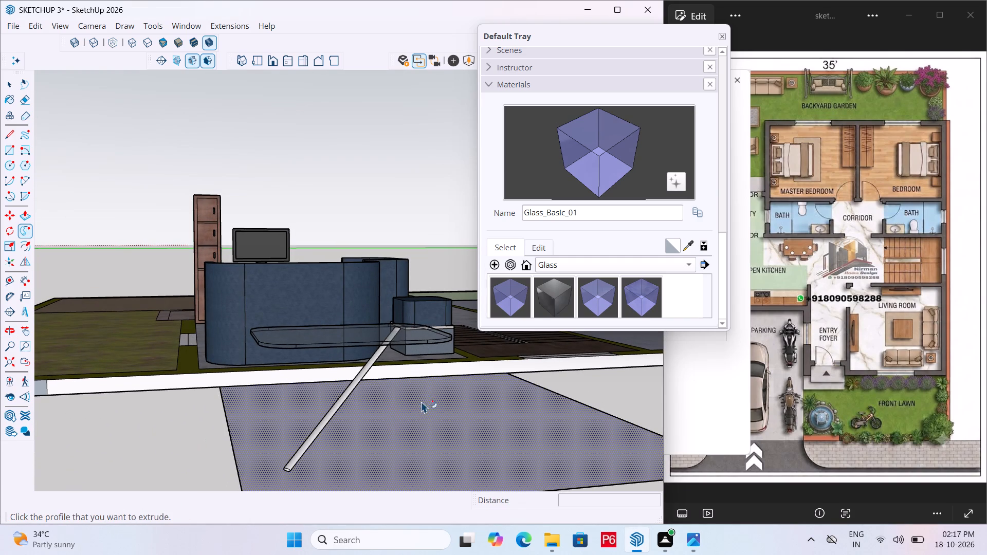
{"action": "left_click", "coordinate": [346, 393]}
{"action": "key", "text": "space"}
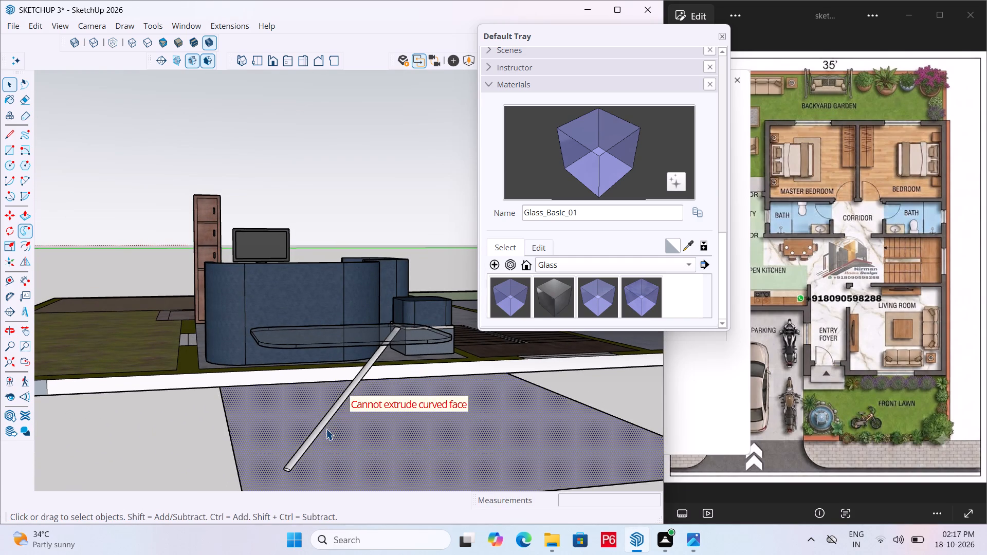
{"action": "left_click", "coordinate": [320, 425]}
{"action": "left_click", "coordinate": [617, 396]}
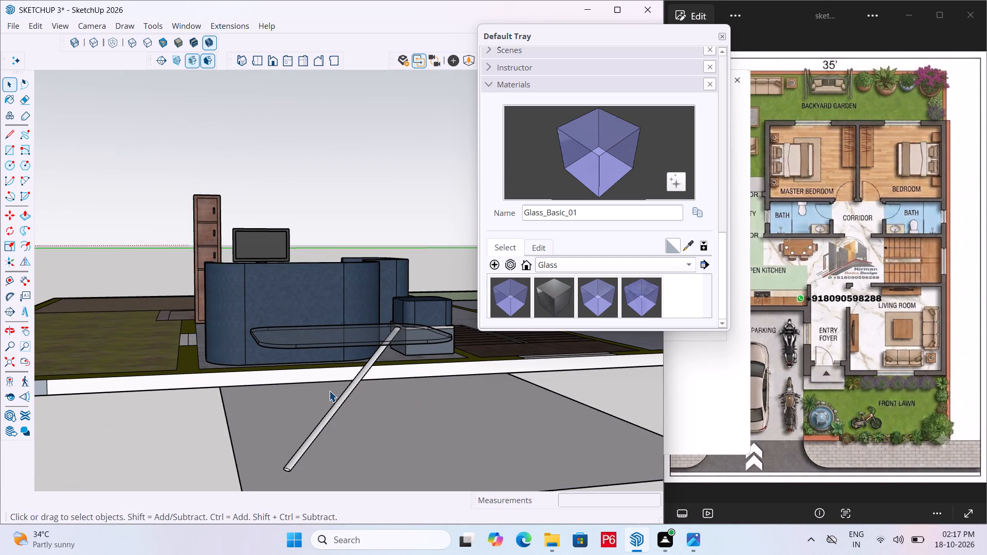
{"action": "left_click_drag", "start_coordinate": [338, 393], "coordinate": [344, 393]}
{"action": "left_click", "coordinate": [345, 395]}
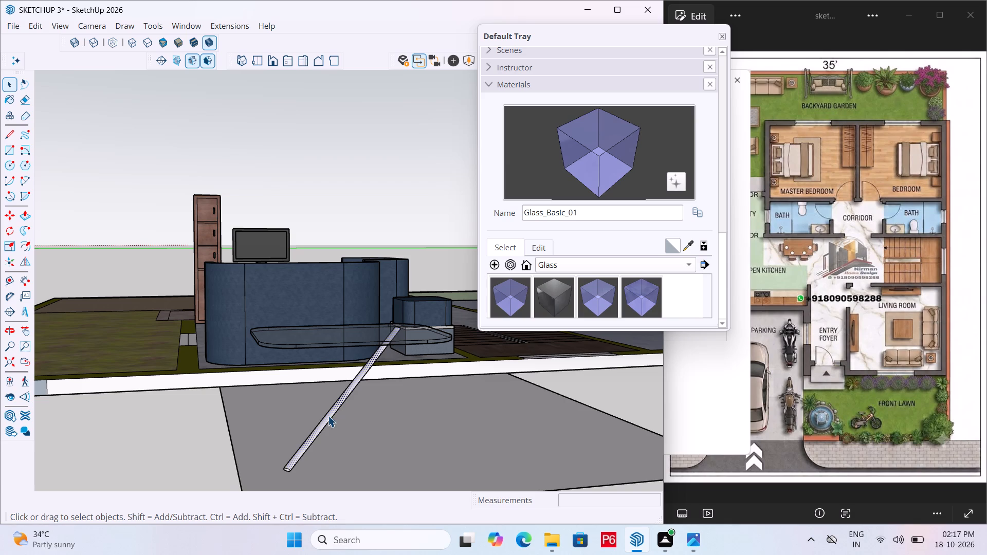
{"action": "left_click", "coordinate": [335, 413]}
{"action": "double_click", "coordinate": [335, 409]}
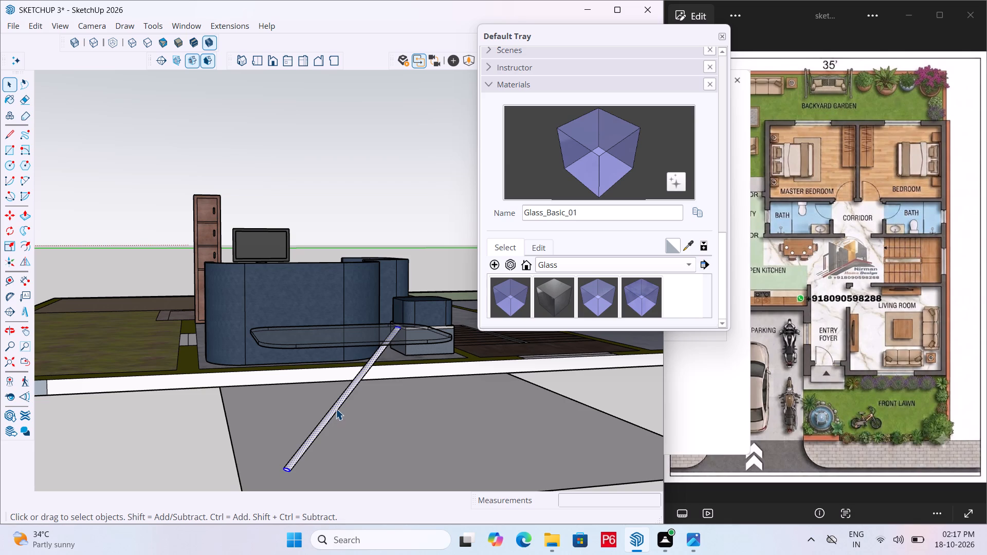
{"action": "double_click", "coordinate": [336, 409]}
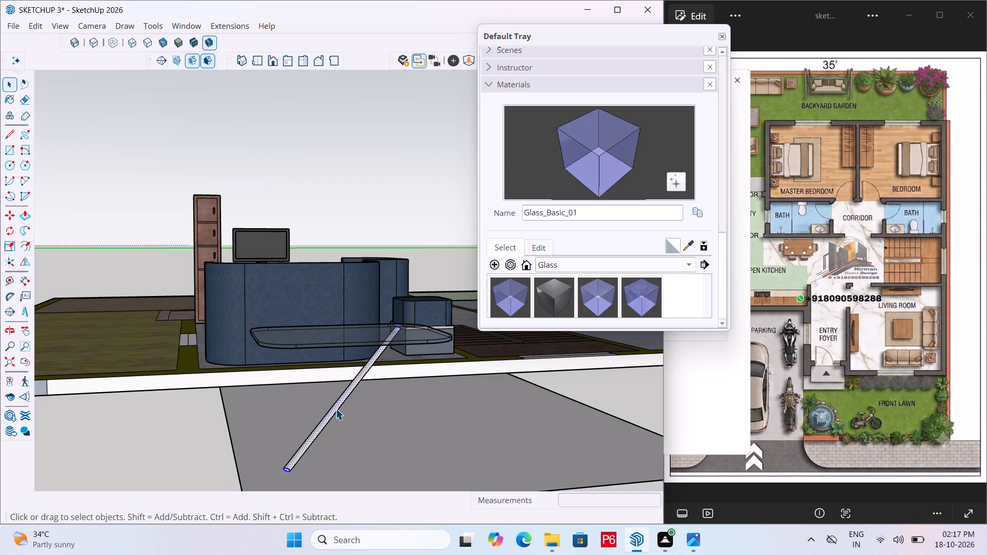
{"action": "right_click", "coordinate": [336, 409]}
{"action": "left_click", "coordinate": [413, 283]}
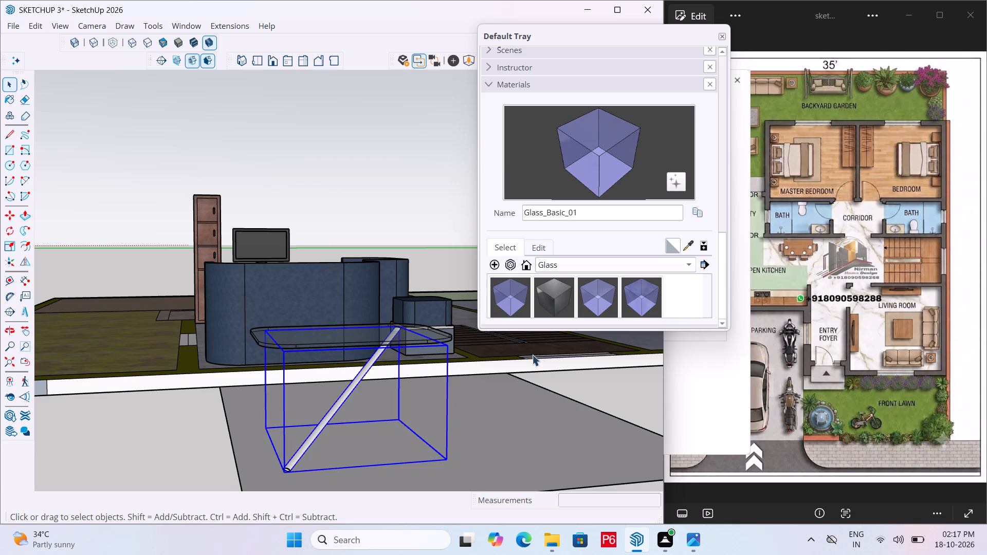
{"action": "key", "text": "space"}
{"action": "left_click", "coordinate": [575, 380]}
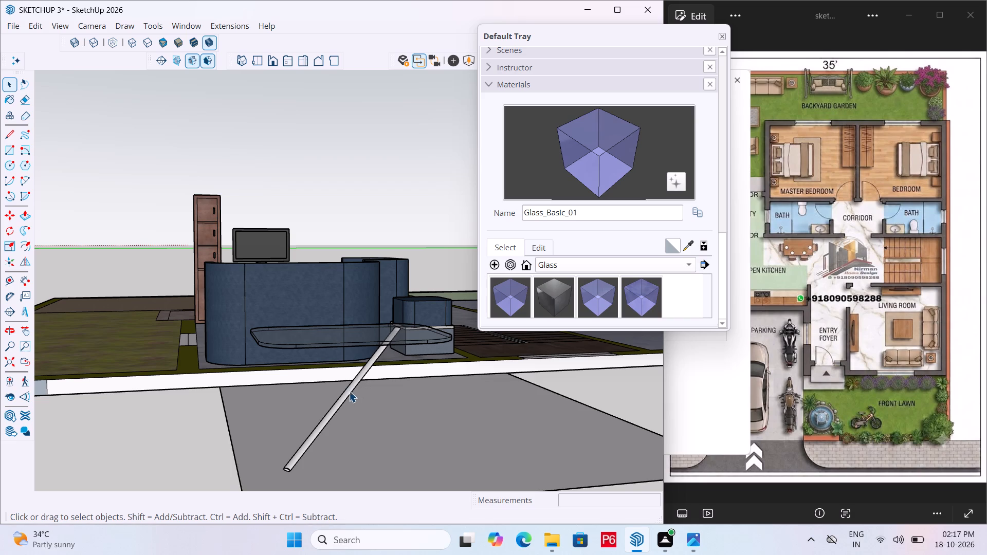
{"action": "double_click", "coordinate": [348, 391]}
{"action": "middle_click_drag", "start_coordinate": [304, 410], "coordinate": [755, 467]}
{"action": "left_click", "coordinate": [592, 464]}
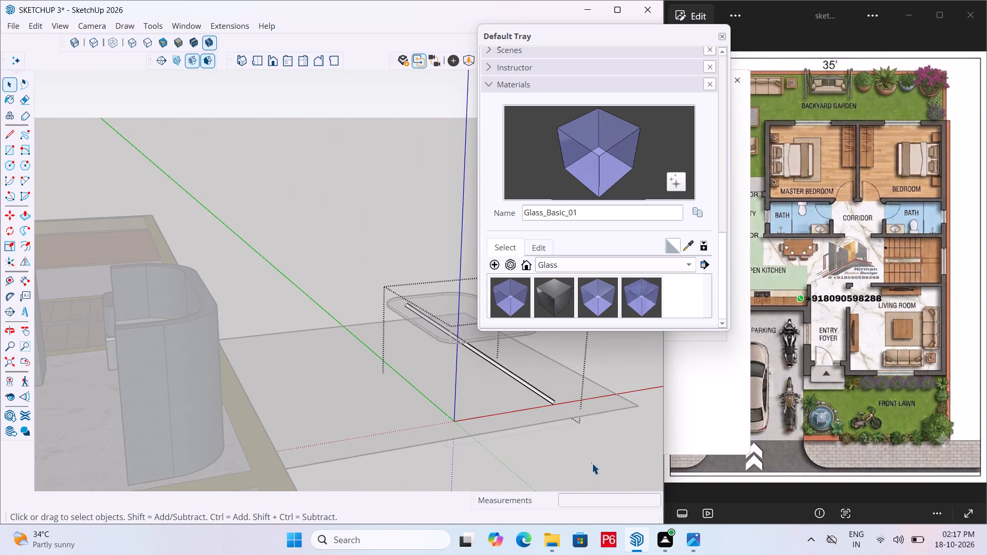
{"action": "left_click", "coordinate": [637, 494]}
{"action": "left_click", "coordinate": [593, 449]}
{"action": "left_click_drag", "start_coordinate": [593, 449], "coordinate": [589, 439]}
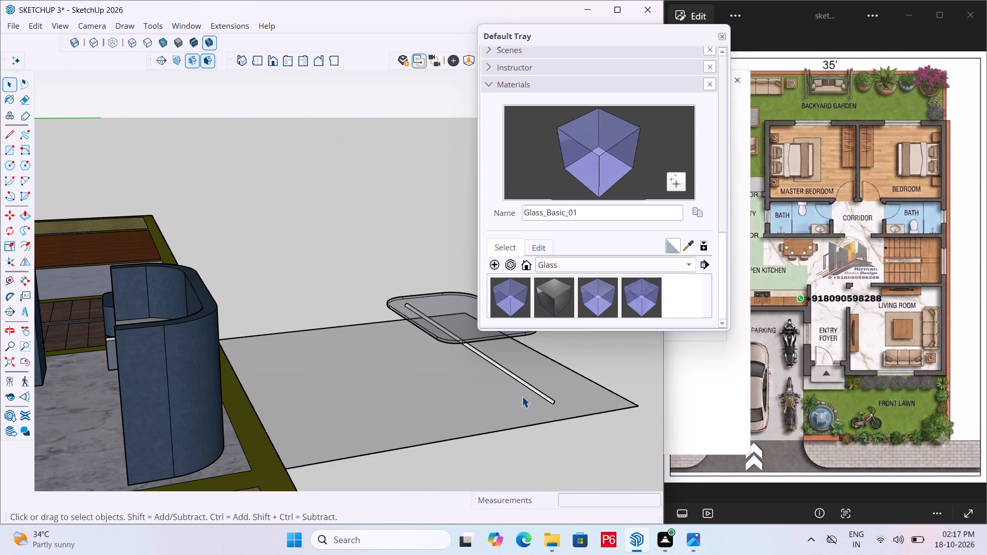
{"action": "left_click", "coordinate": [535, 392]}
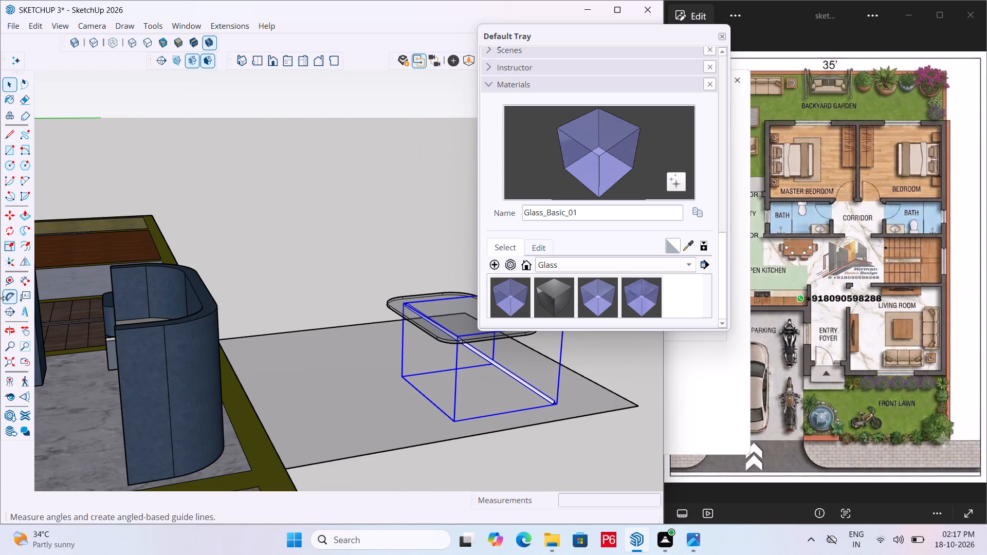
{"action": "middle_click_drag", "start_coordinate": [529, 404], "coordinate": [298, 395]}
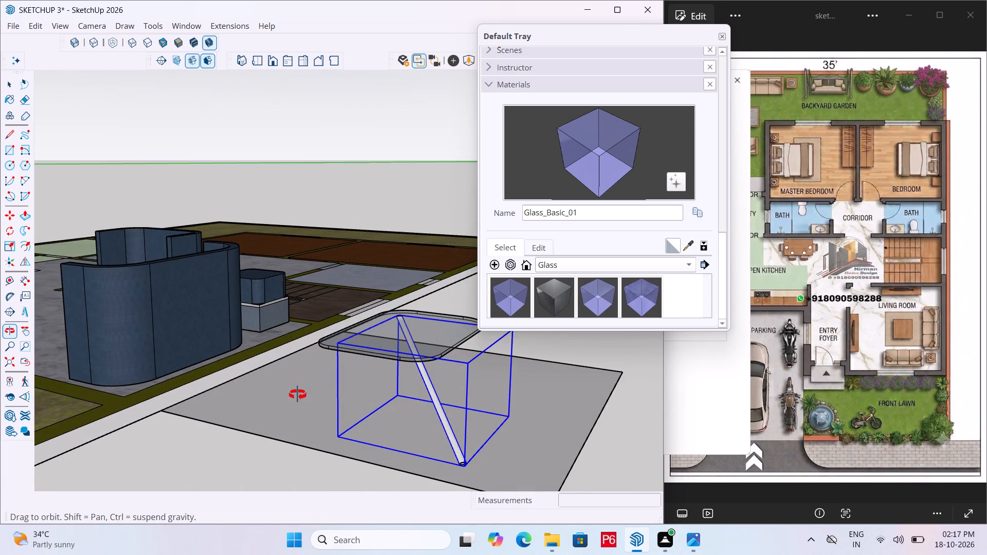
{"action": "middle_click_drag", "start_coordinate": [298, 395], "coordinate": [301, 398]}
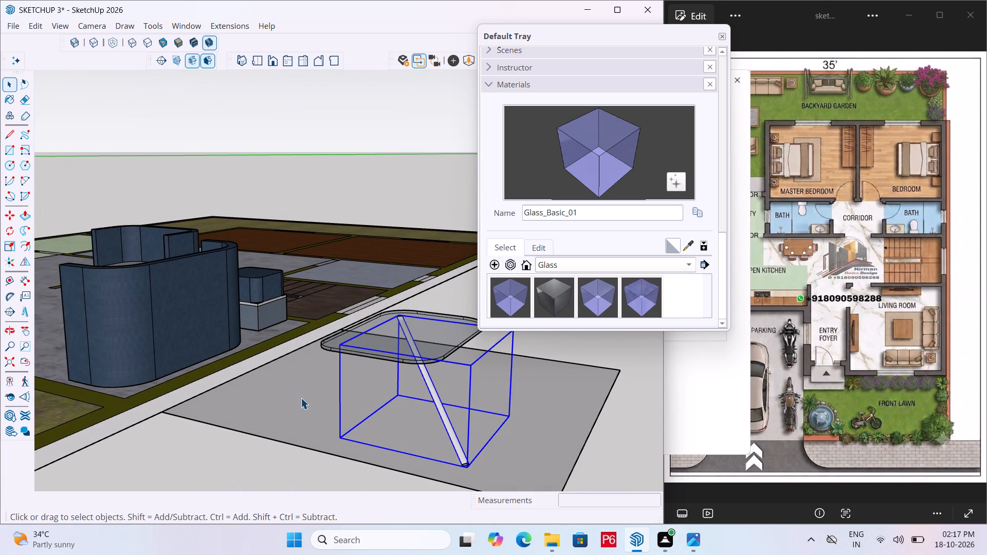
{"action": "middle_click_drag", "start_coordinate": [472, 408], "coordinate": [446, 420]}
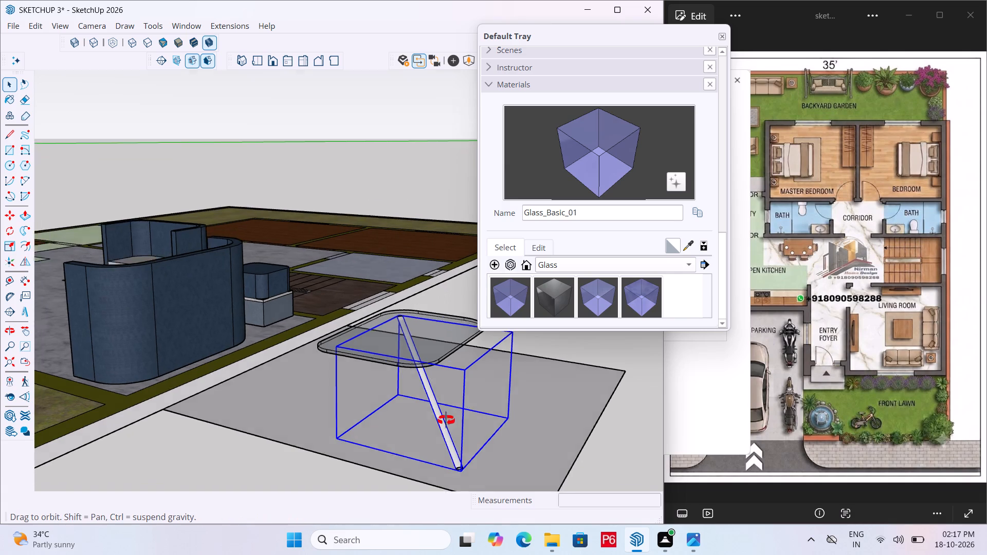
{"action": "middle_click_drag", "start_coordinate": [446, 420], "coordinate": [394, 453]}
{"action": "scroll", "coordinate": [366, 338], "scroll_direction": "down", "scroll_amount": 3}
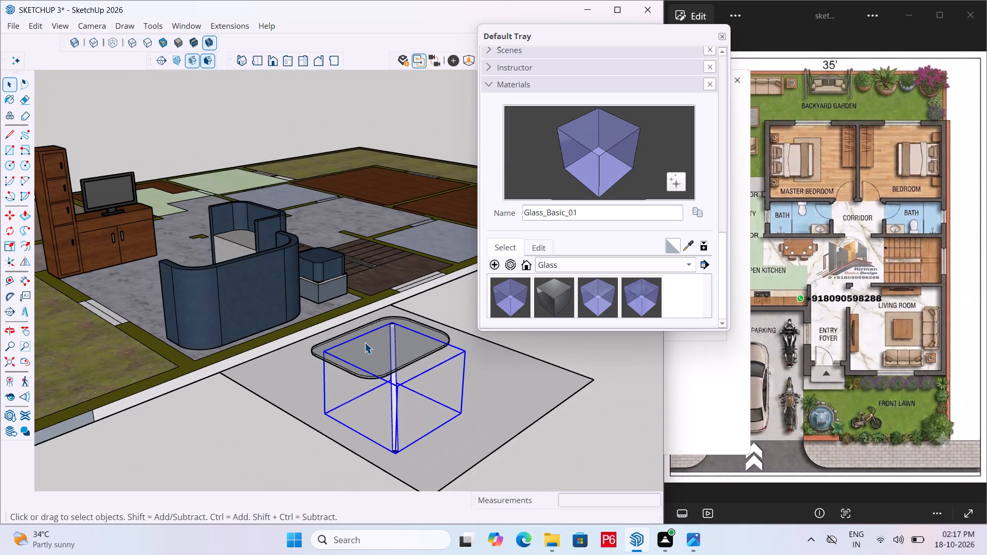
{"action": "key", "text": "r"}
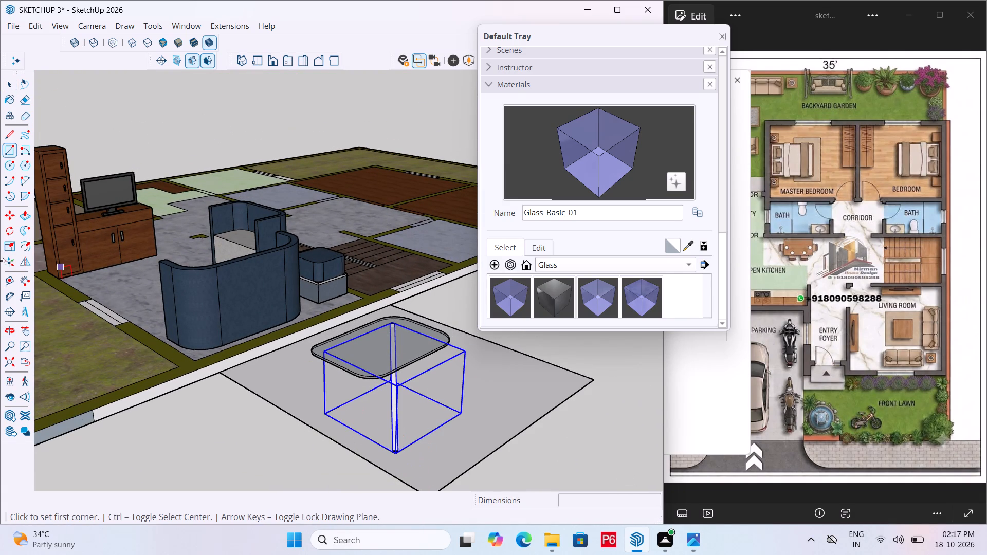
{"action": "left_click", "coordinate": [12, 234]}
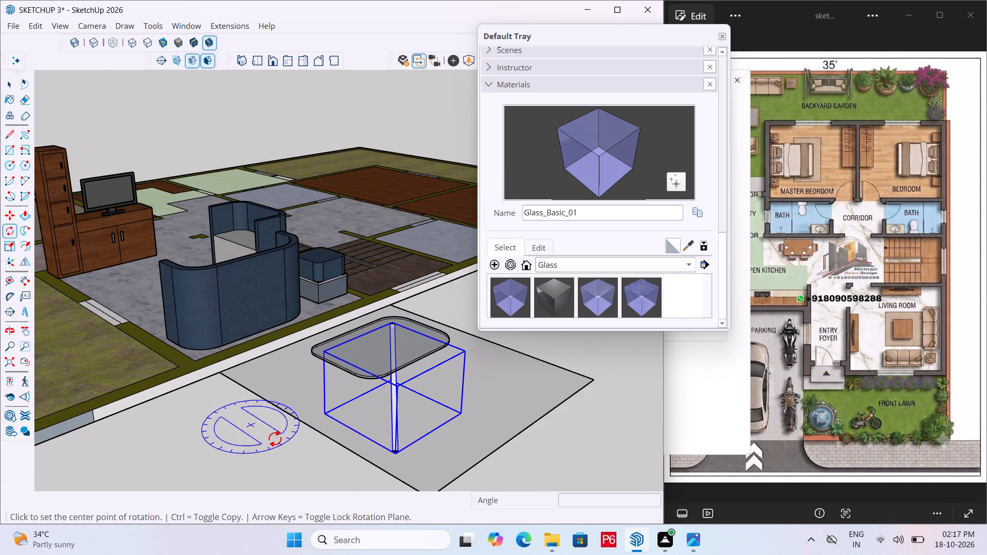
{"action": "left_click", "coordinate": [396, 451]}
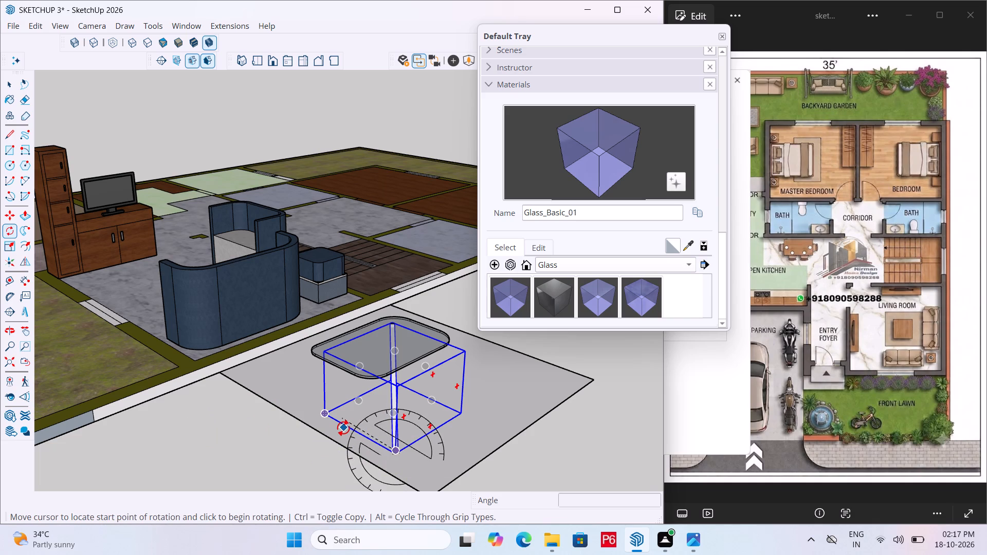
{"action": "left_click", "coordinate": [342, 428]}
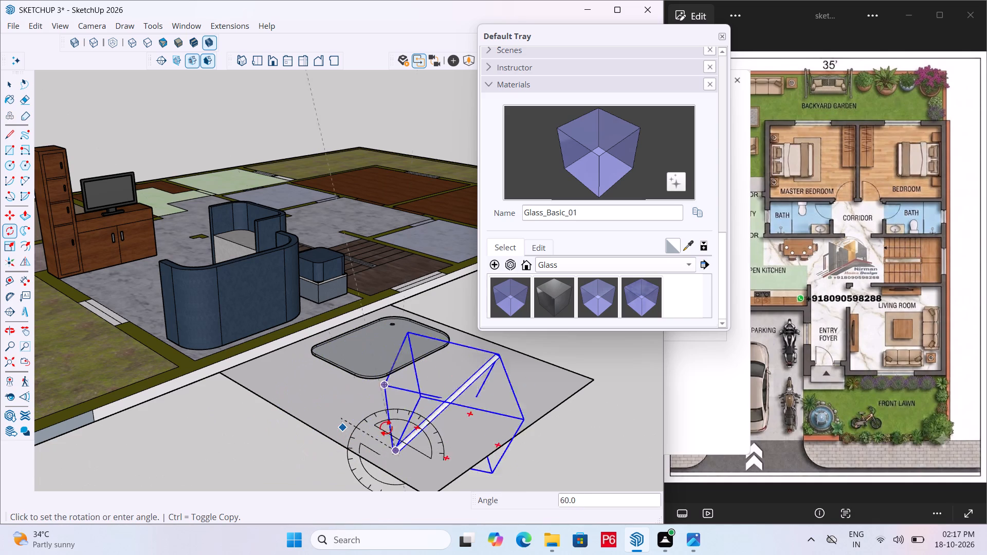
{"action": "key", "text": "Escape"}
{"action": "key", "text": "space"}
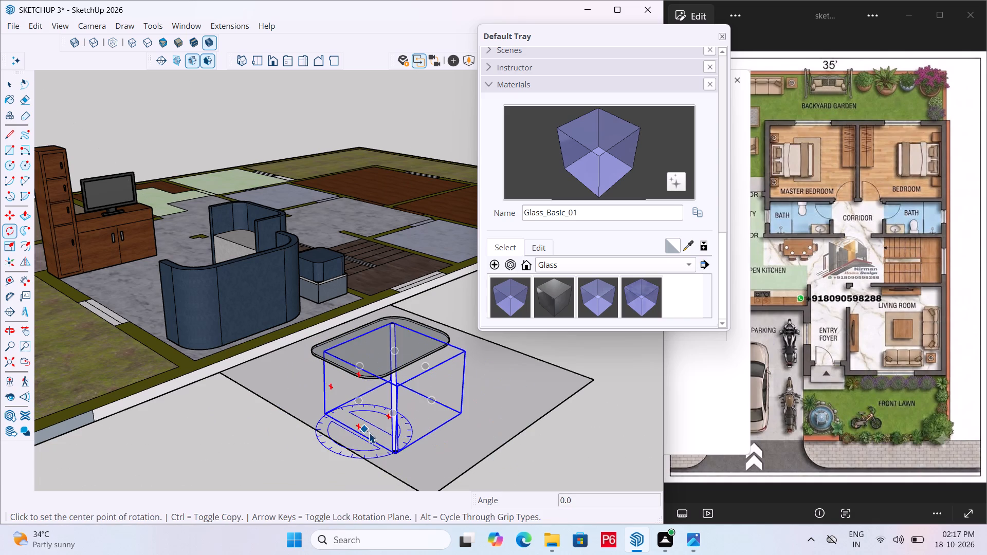
Rotate the leg group 45 degrees horizontally about its lower end.
{"action": "scroll", "coordinate": [384, 457], "scroll_direction": "up", "scroll_amount": 4}
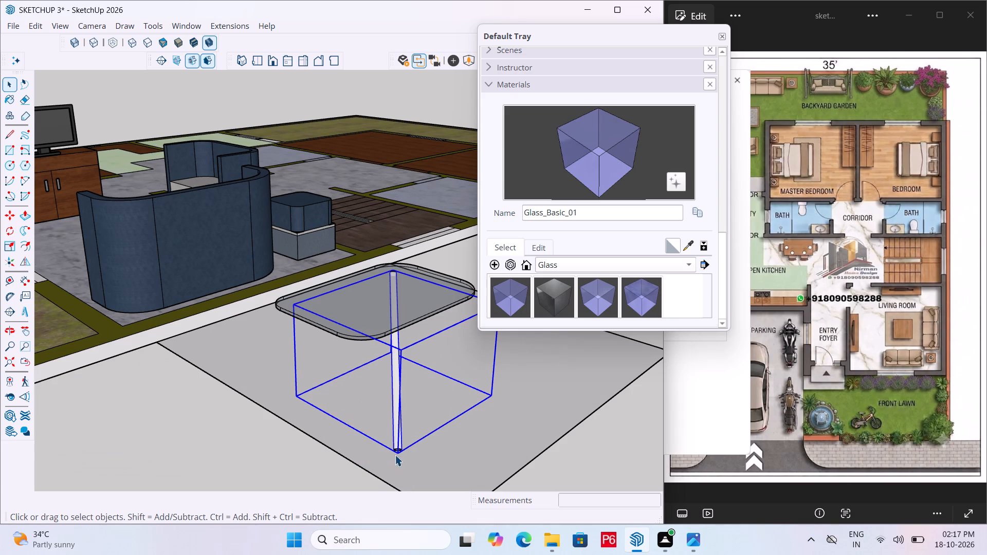
{"action": "key", "text": "r"}
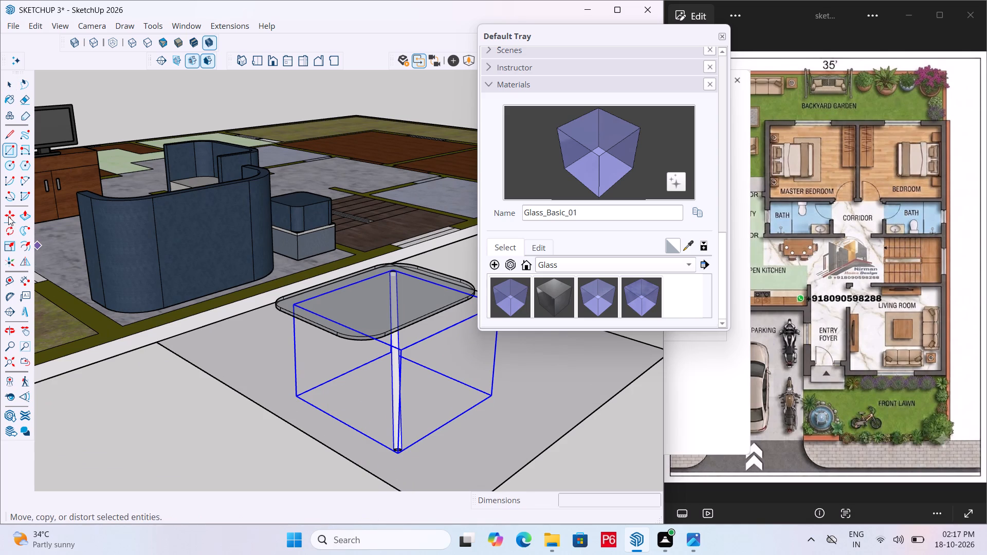
{"action": "left_click", "coordinate": [8, 216]}
{"action": "left_click", "coordinate": [5, 232]}
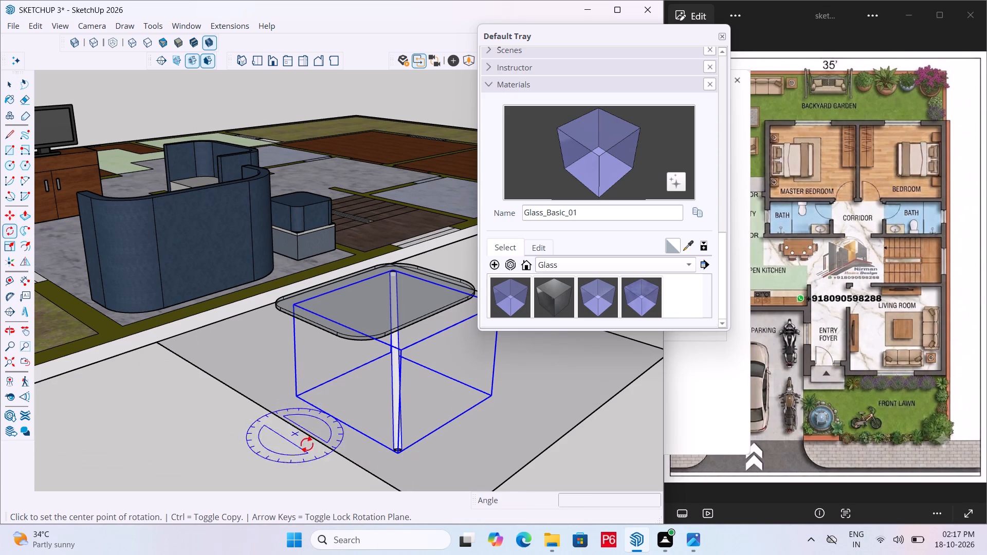
{"action": "left_click", "coordinate": [396, 460]}
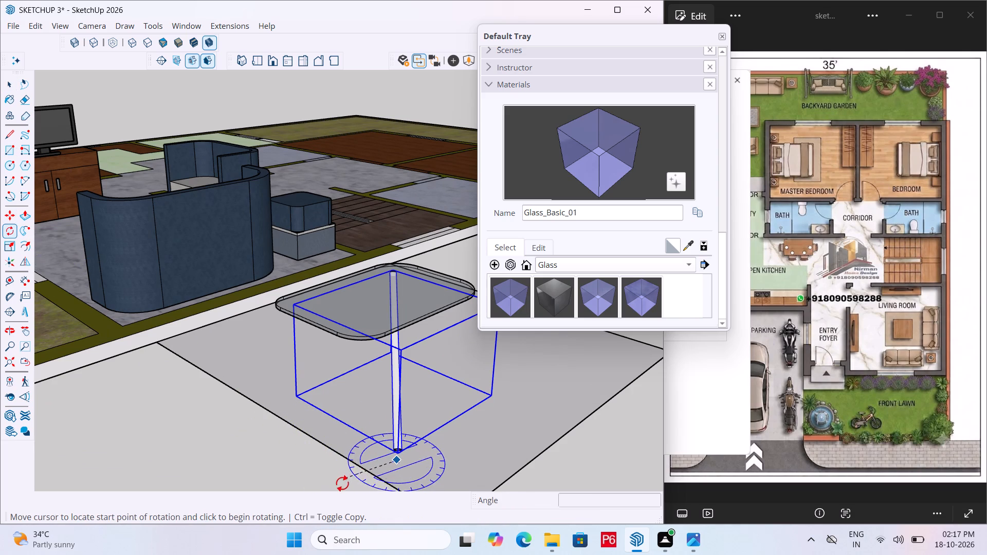
{"action": "left_click", "coordinate": [353, 487]}
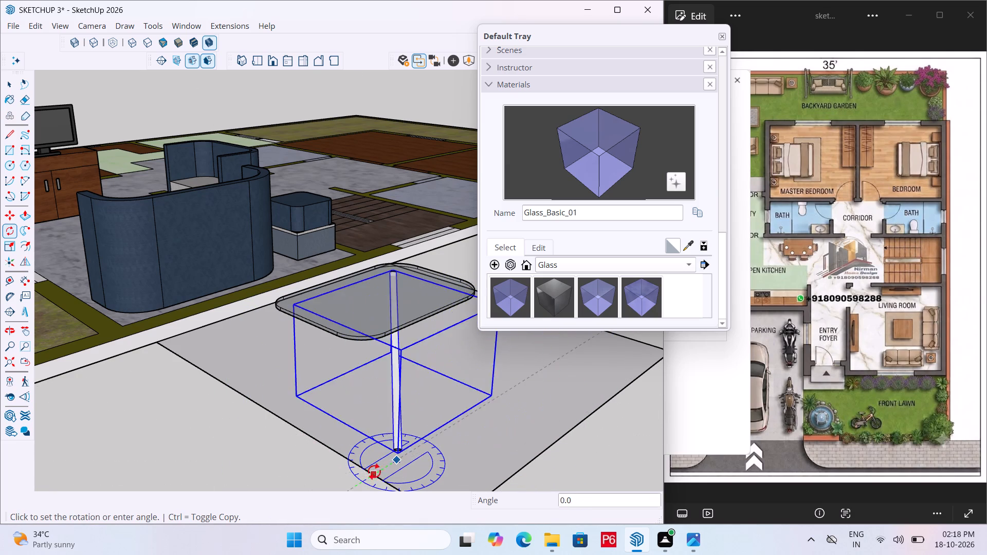
{"action": "scroll", "coordinate": [302, 386], "scroll_direction": "down", "scroll_amount": 5}
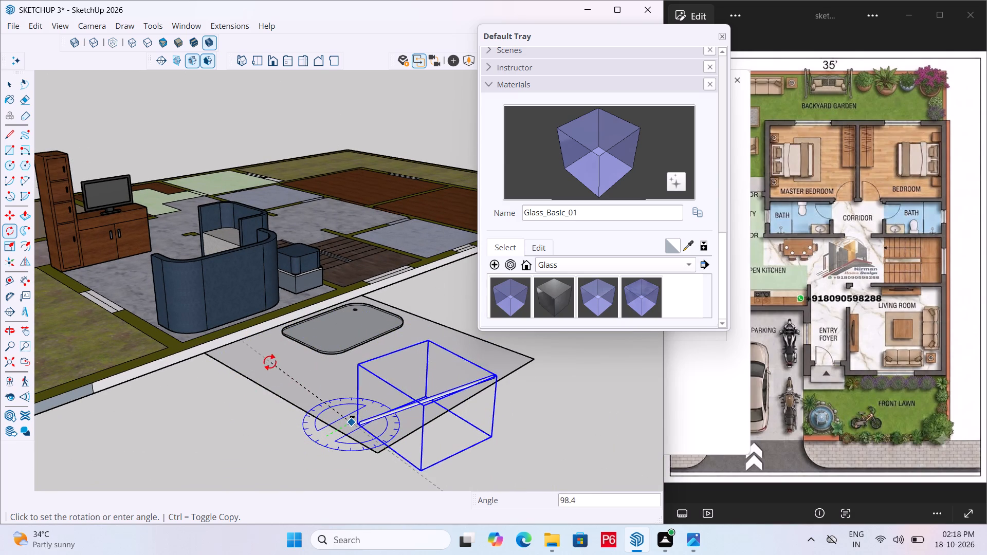
{"action": "left_click", "coordinate": [258, 421]}
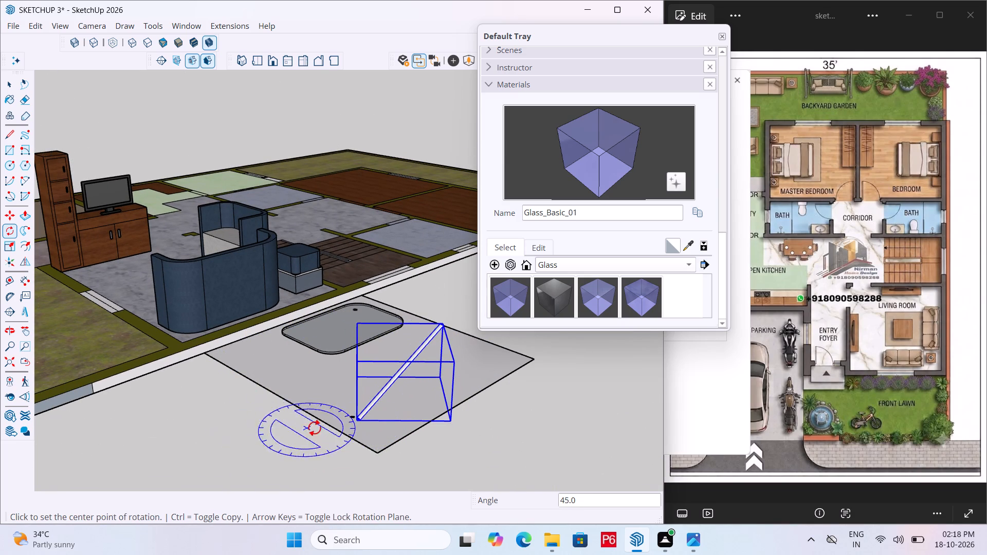
Move the leg group by its lower end about 5' 5/8" across the ground face, towards the tabletop.
{"action": "key", "text": "m"}
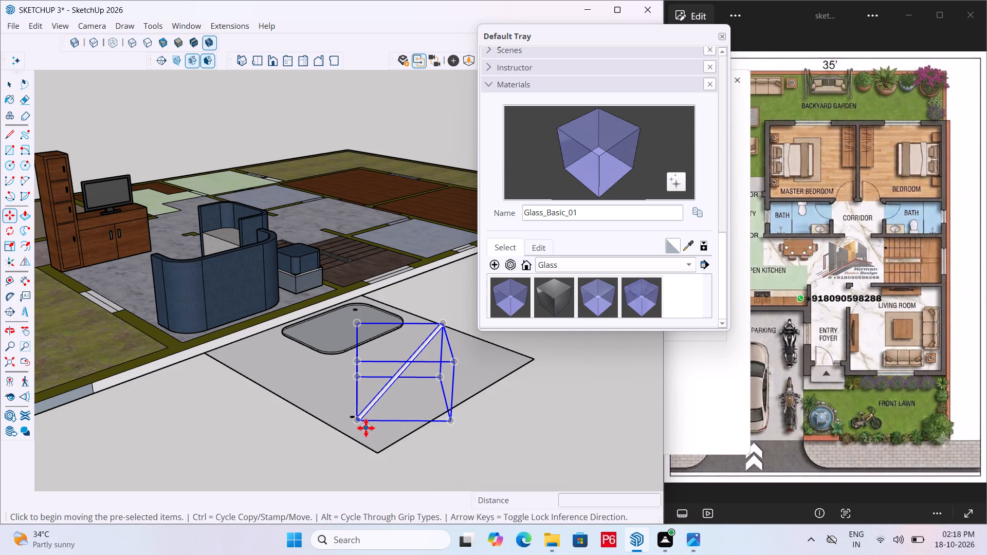
{"action": "left_click", "coordinate": [359, 422]}
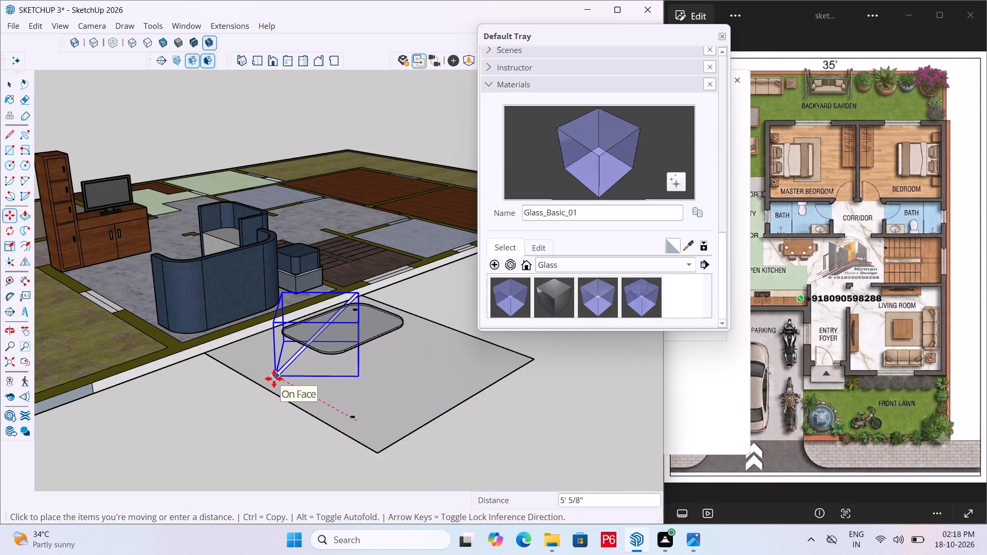
{"action": "left_click", "coordinate": [274, 379]}
Move the leg group by its lower end about 2' 9" further along the ground face beneath the tabletop.
{"action": "middle_click_drag", "start_coordinate": [367, 377], "coordinate": [0, 404]}
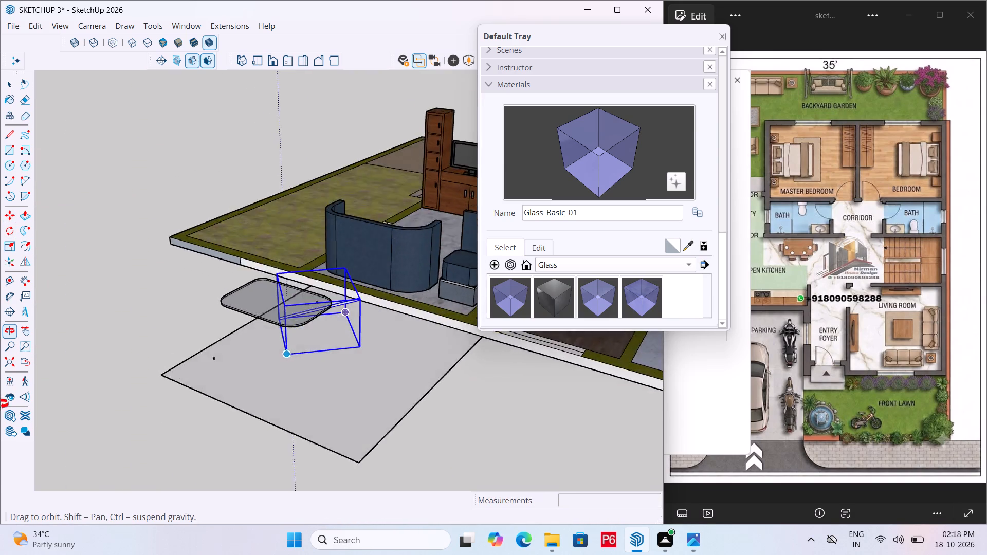
{"action": "middle_click_drag", "start_coordinate": [0, 404], "coordinate": [687, 339]}
{"action": "scroll", "coordinate": [439, 376], "scroll_direction": "up", "scroll_amount": 5}
{"action": "left_click", "coordinate": [362, 385]}
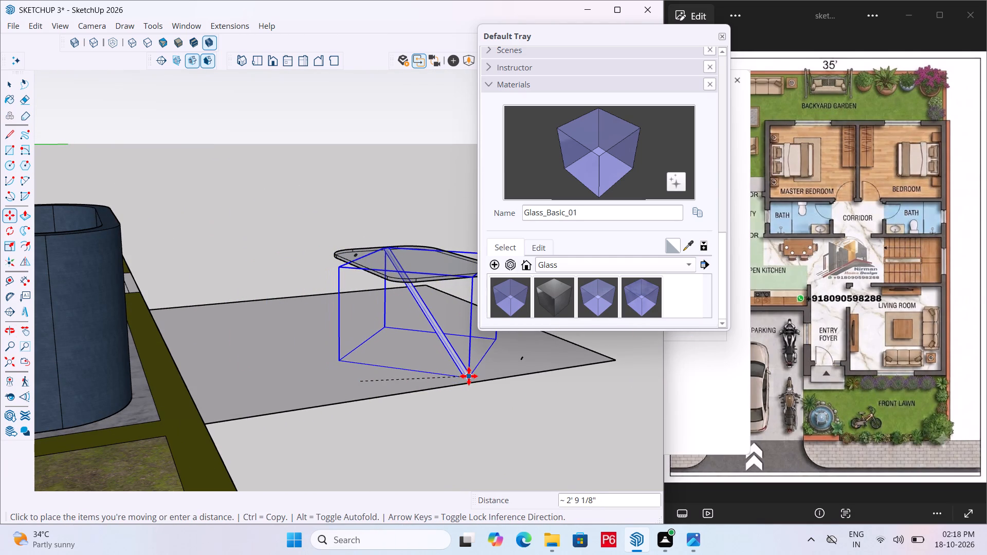
{"action": "left_click", "coordinate": [469, 376]}
Examine from several sides how the slanted leg sits beneath the glass tabletop.
{"action": "middle_click_drag", "start_coordinate": [546, 379], "coordinate": [19, 512]}
{"action": "scroll", "coordinate": [191, 383], "scroll_direction": "up", "scroll_amount": 4}
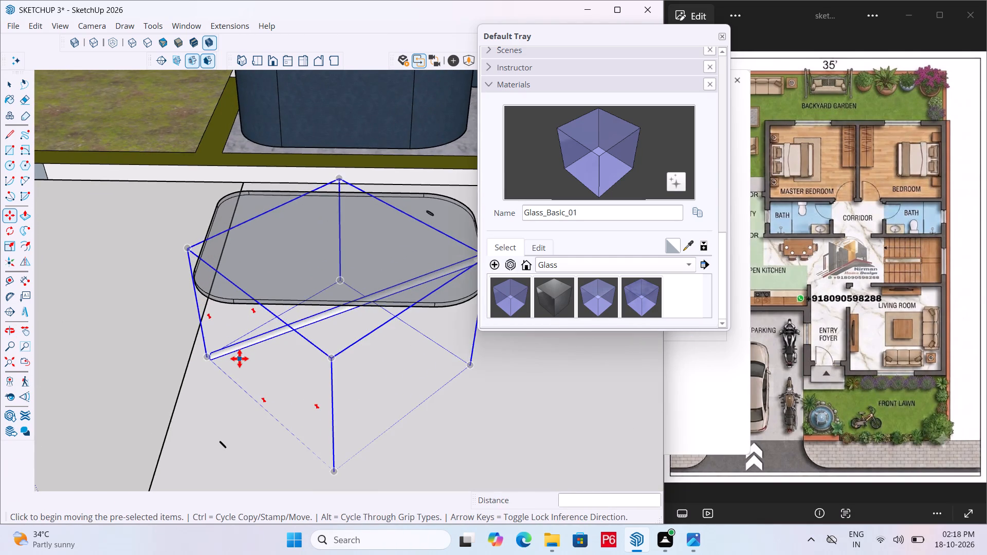
{"action": "scroll", "coordinate": [188, 412], "scroll_direction": "down", "scroll_amount": 5}
{"action": "middle_click_drag", "start_coordinate": [373, 309], "coordinate": [0, 364]}
{"action": "scroll", "coordinate": [184, 327], "scroll_direction": "up", "scroll_amount": 1}
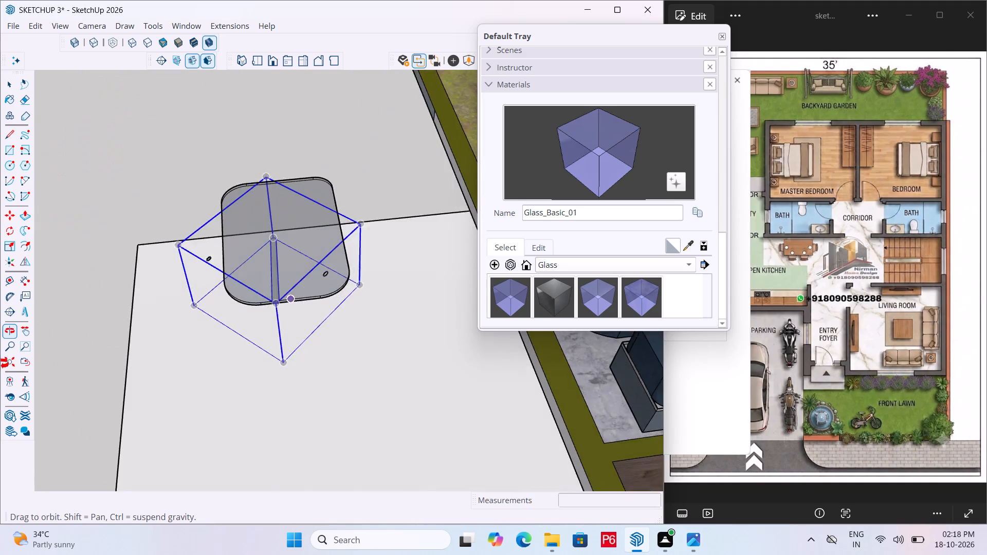
{"action": "middle_click_drag", "start_coordinate": [0, 364], "coordinate": [168, 358]}
{"action": "scroll", "coordinate": [343, 313], "scroll_direction": "up", "scroll_amount": 9}
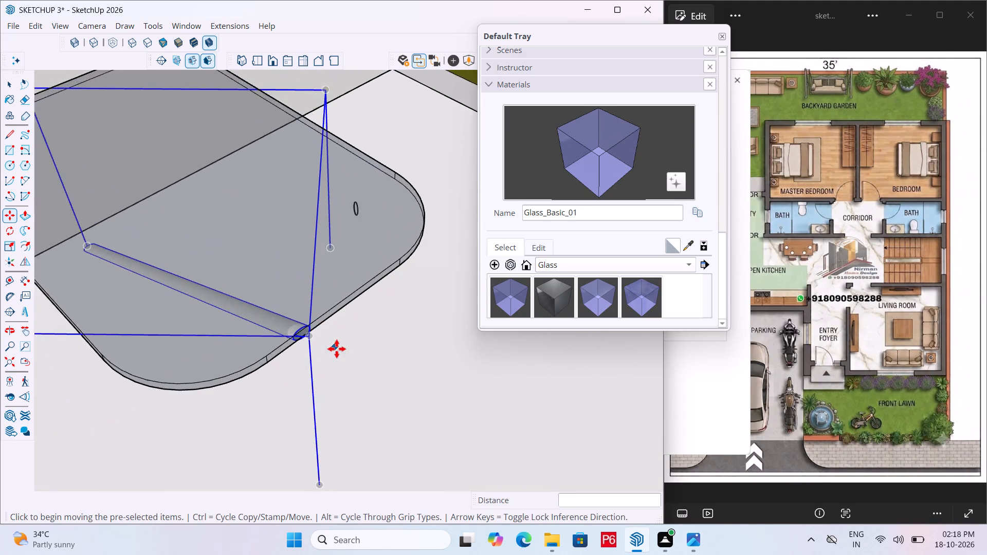
{"action": "scroll", "coordinate": [337, 349], "scroll_direction": "up", "scroll_amount": 4}
{"action": "scroll", "coordinate": [362, 356], "scroll_direction": "down", "scroll_amount": 8}
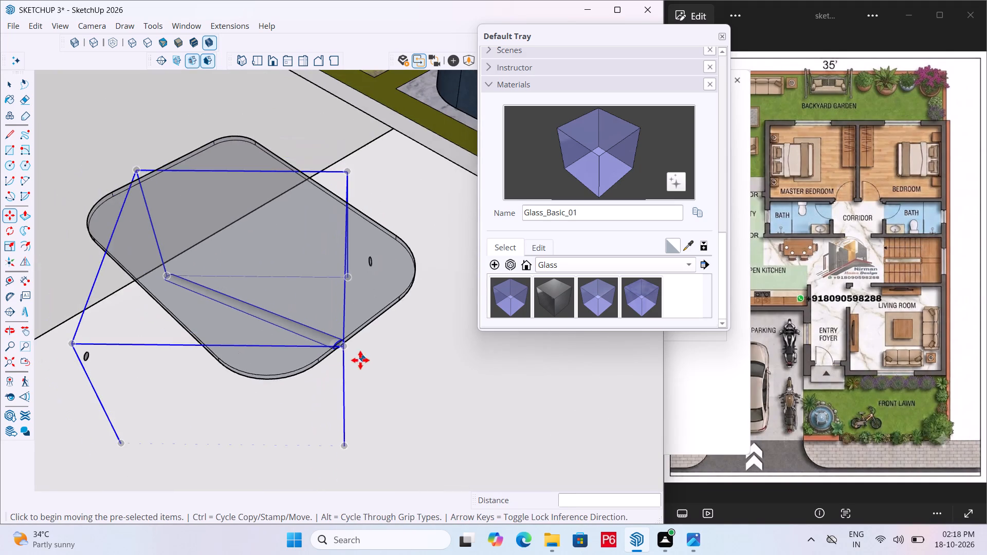
{"action": "middle_click_drag", "start_coordinate": [346, 344], "coordinate": [581, 301]}
{"action": "scroll", "coordinate": [215, 298], "scroll_direction": "down", "scroll_amount": 5}
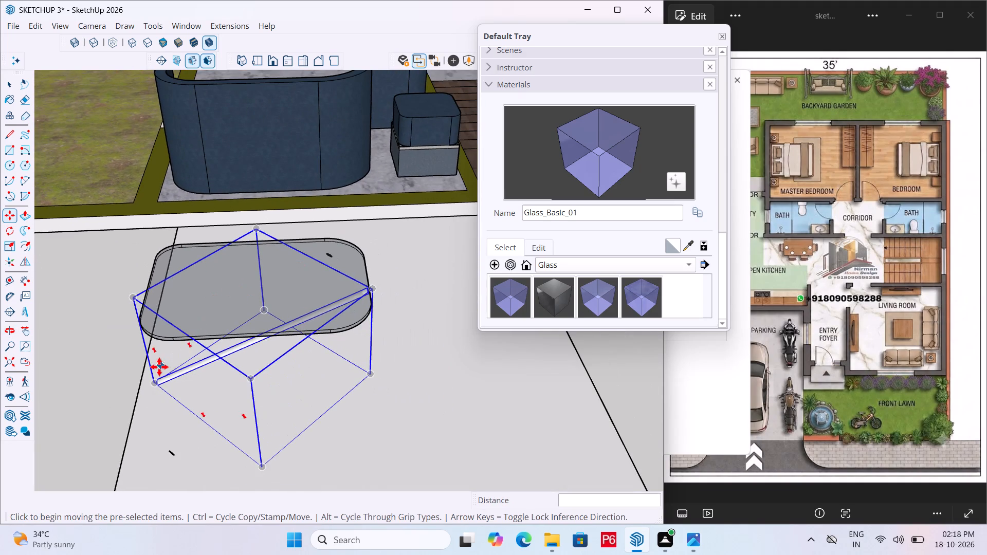
{"action": "middle_click_drag", "start_coordinate": [159, 367], "coordinate": [215, 326]}
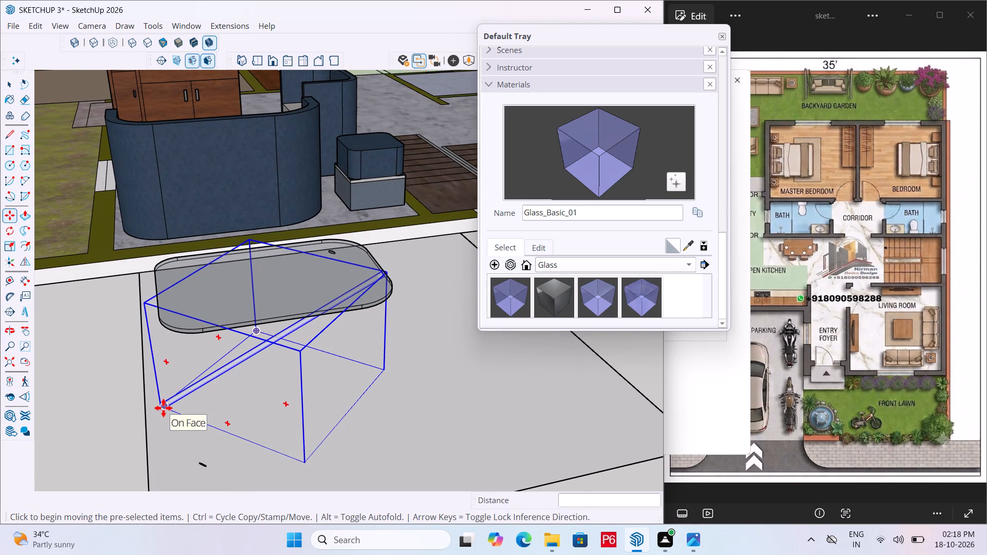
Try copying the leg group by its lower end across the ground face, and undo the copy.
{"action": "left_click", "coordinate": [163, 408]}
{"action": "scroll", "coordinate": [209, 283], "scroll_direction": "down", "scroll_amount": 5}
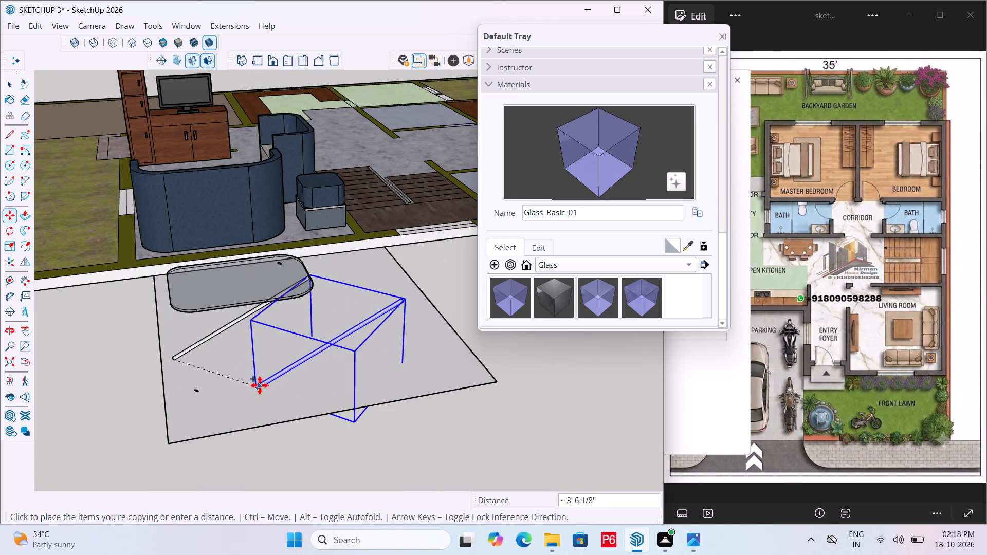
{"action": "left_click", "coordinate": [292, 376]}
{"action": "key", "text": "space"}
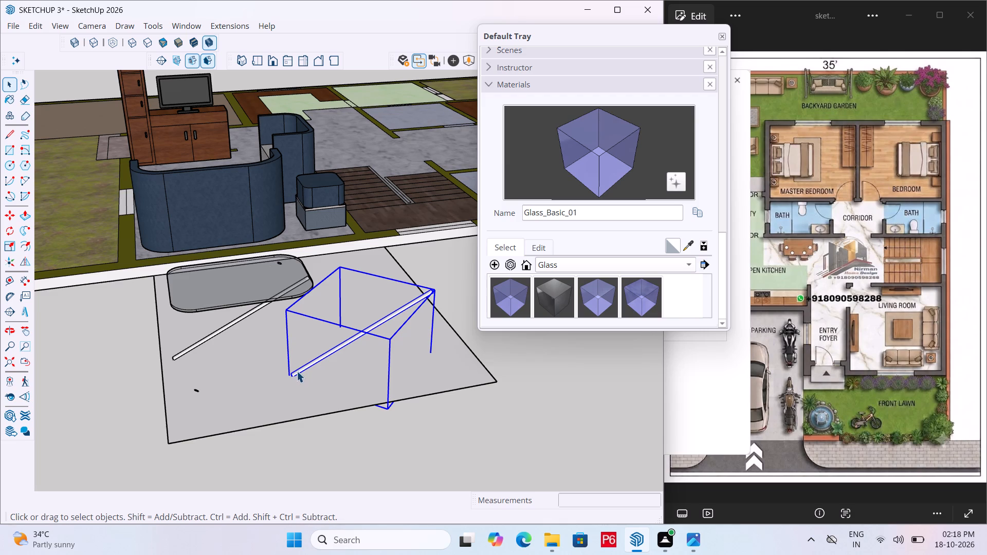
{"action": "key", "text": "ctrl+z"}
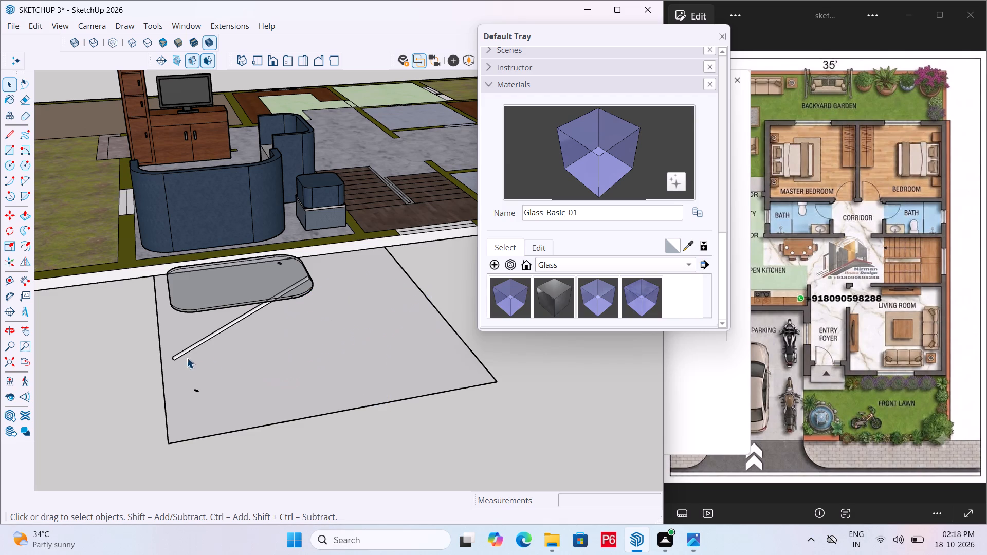
Copy the leg group by its lower end about 5' 8" across the ground face, away from the table.
{"action": "left_click", "coordinate": [180, 353]}
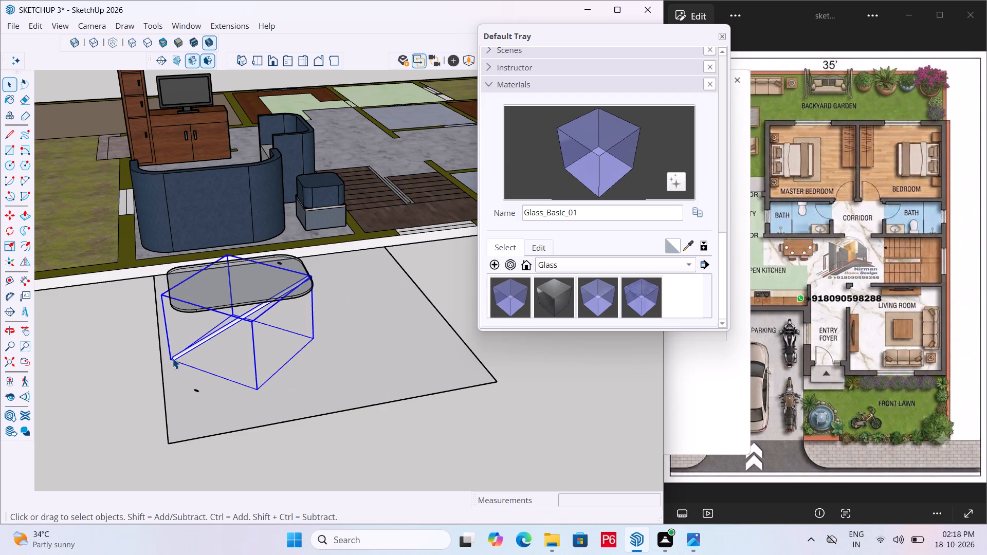
{"action": "key", "text": "m"}
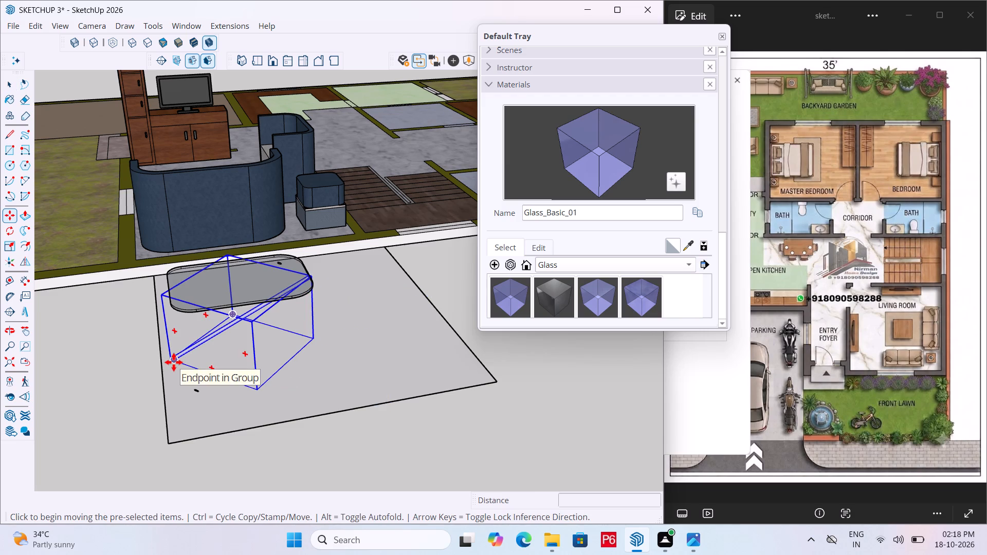
{"action": "left_click", "coordinate": [174, 362]}
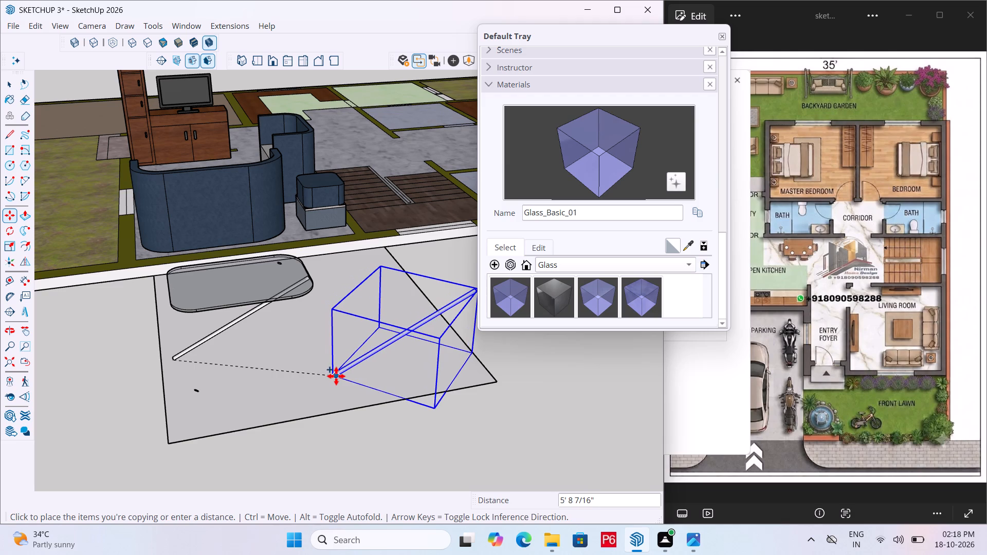
{"action": "left_click", "coordinate": [336, 376]}
Rotate the copied leg group 180 degrees horizontally about its lower end.
{"action": "scroll", "coordinate": [182, 383], "scroll_direction": "down", "scroll_amount": 4}
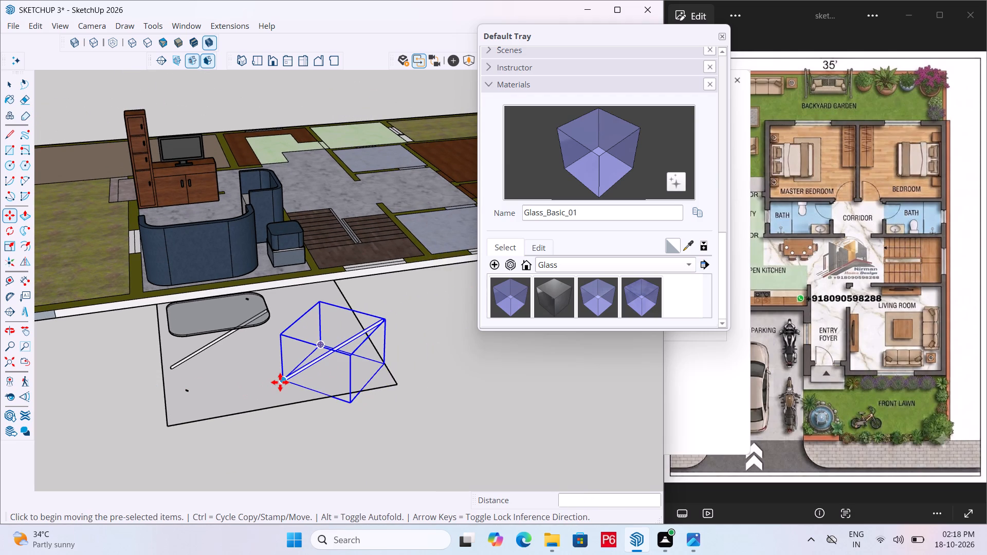
{"action": "left_click", "coordinate": [13, 231]}
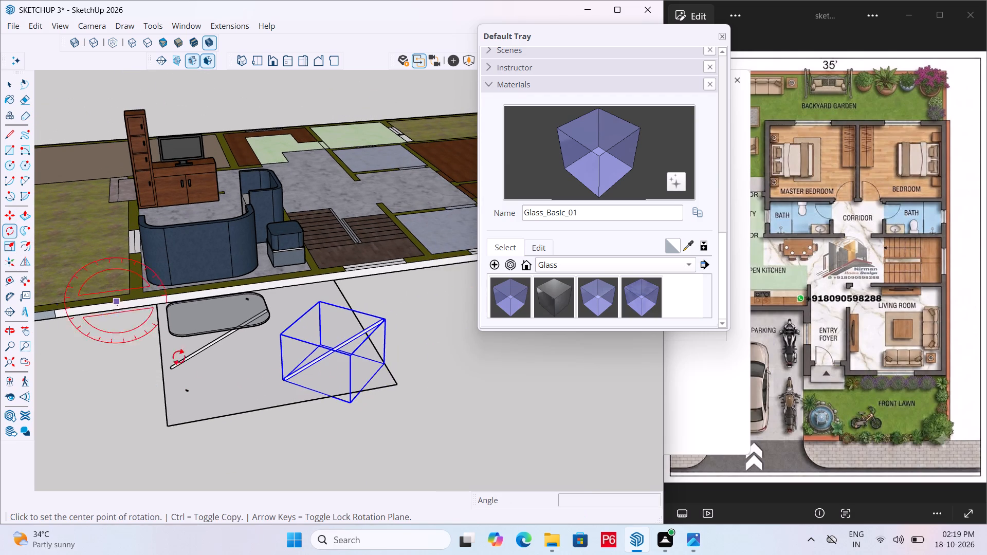
{"action": "left_click", "coordinate": [279, 378]}
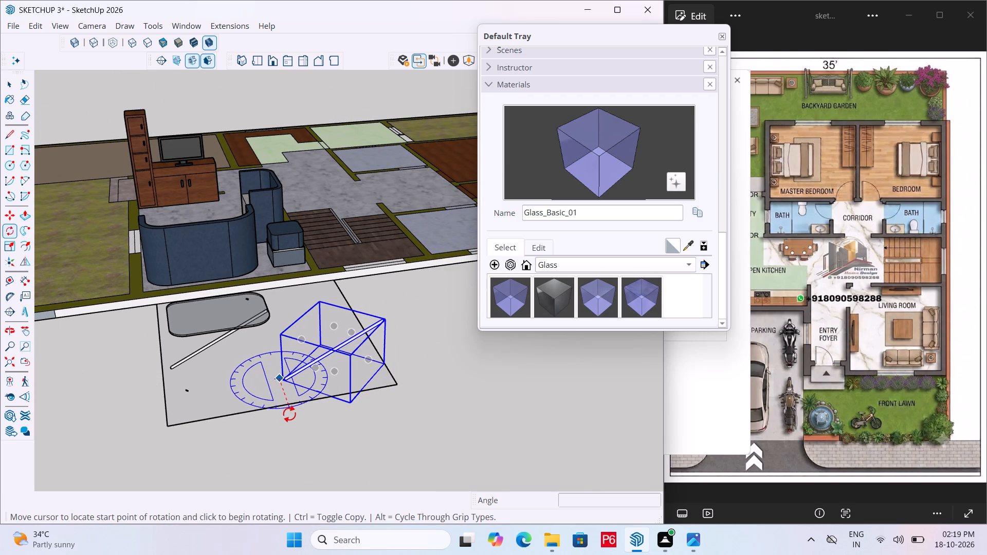
{"action": "left_click", "coordinate": [289, 416]}
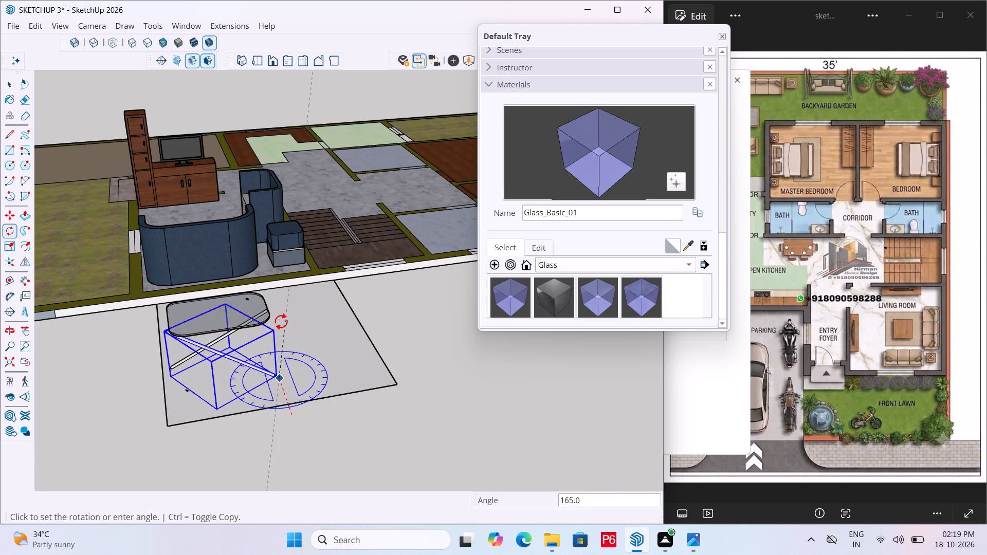
{"action": "left_click", "coordinate": [268, 334]}
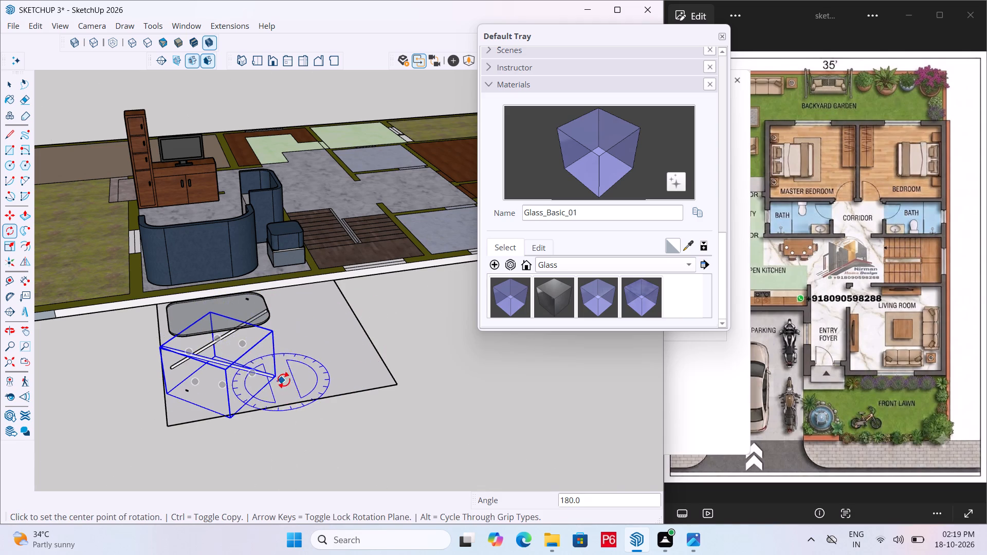
Move the rotated leg copy by its lower end about 2' 5 1/2" across the ground face so it crosses the first leg beneath the tabletop.
{"action": "middle_click_drag", "start_coordinate": [289, 372], "coordinate": [103, 385]}
{"action": "scroll", "coordinate": [173, 334], "scroll_direction": "up", "scroll_amount": 4}
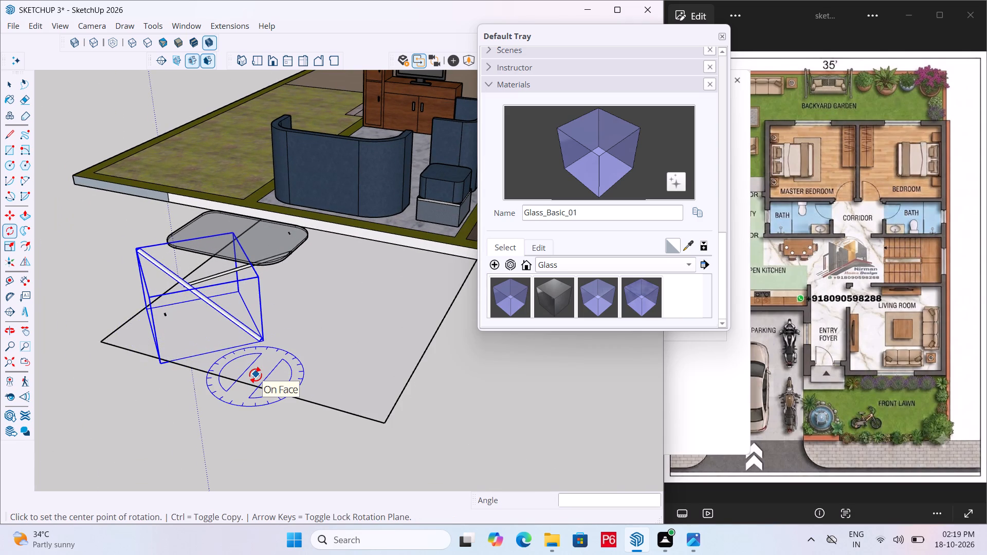
{"action": "key", "text": "m"}
{"action": "left_click", "coordinate": [261, 343]}
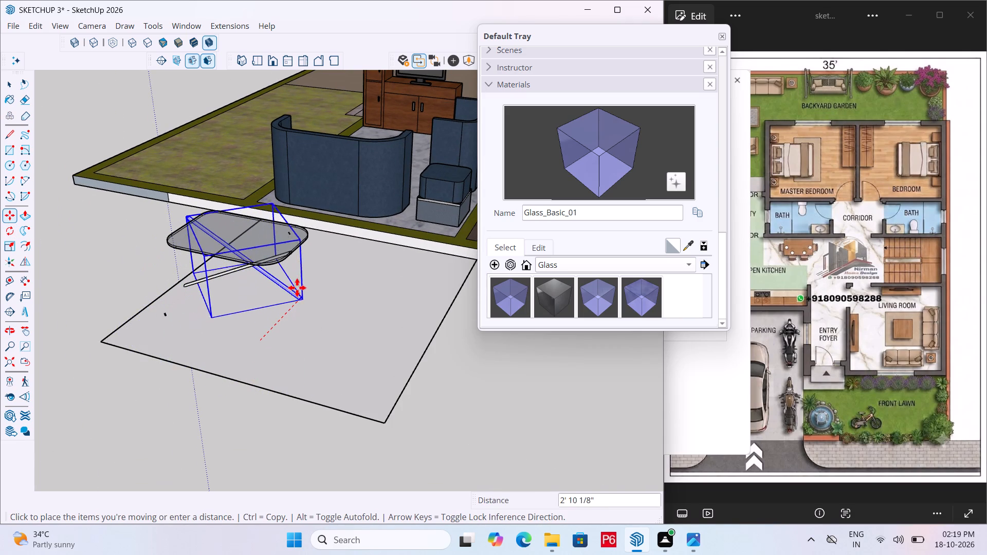
{"action": "middle_click_drag", "start_coordinate": [314, 303], "coordinate": [0, 325]}
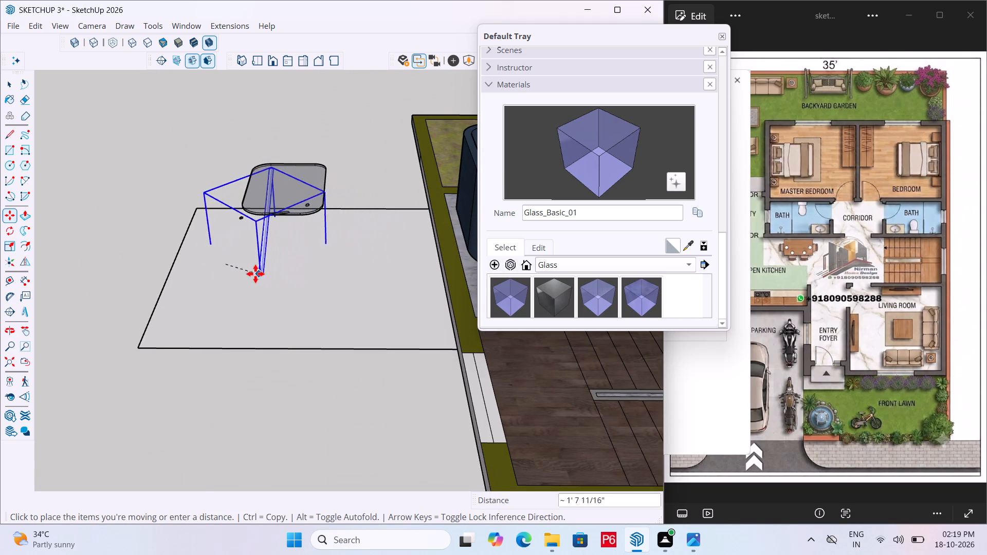
{"action": "middle_click_drag", "start_coordinate": [257, 276], "coordinate": [322, 281]}
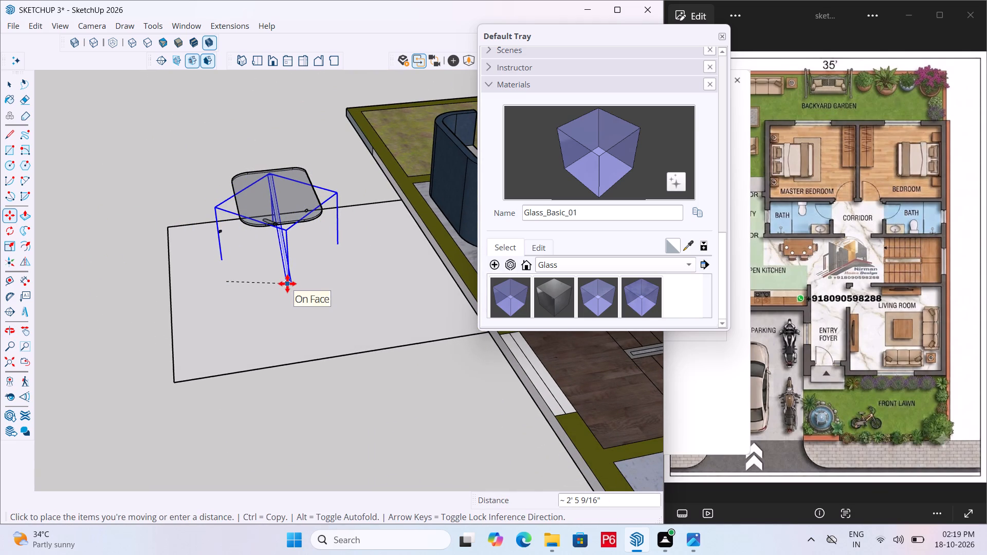
{"action": "left_click", "coordinate": [287, 283]}
{"action": "middle_click_drag", "start_coordinate": [244, 298], "coordinate": [632, 288]}
{"action": "key", "text": "space"}
{"action": "left_click", "coordinate": [149, 307]}
Move the second leg by its lower end about 2" along the green axis to adjust it under the tabletop, and clear the selection.
{"action": "scroll", "coordinate": [339, 242], "scroll_direction": "up", "scroll_amount": 2}
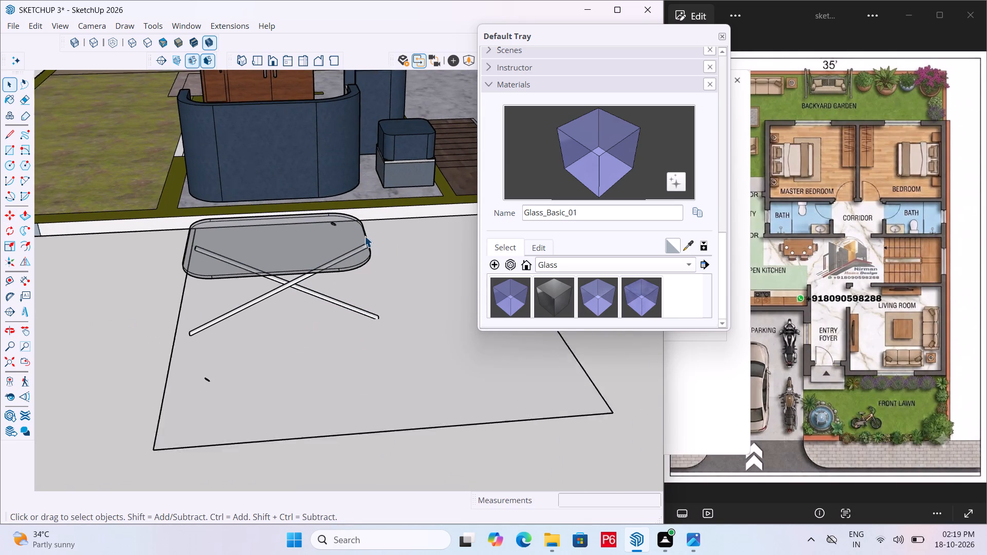
{"action": "scroll", "coordinate": [364, 236], "scroll_direction": "up", "scroll_amount": 2}
{"action": "left_click", "coordinate": [374, 326]}
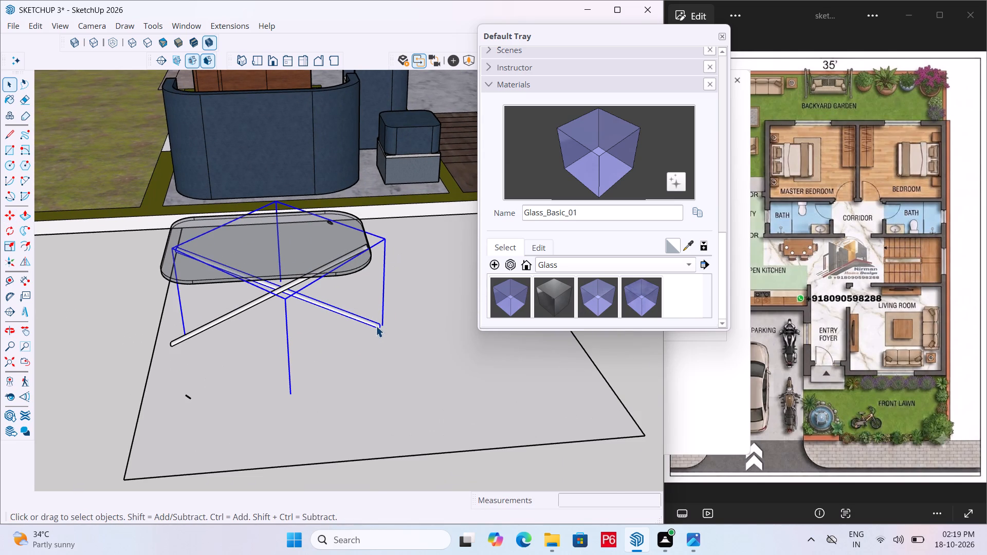
{"action": "key", "text": "m"}
{"action": "left_click", "coordinate": [378, 326]}
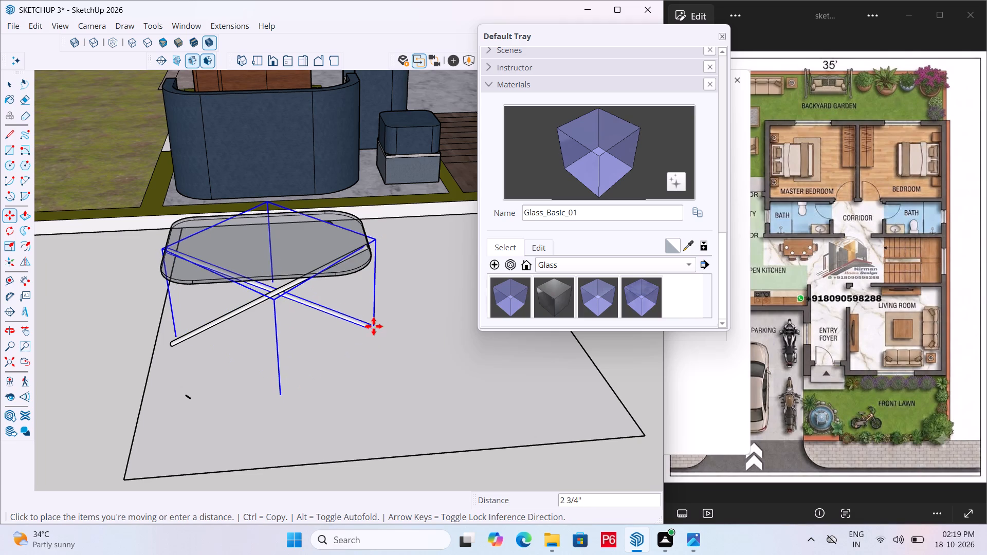
{"action": "scroll", "coordinate": [375, 323], "scroll_direction": "up", "scroll_amount": 1}
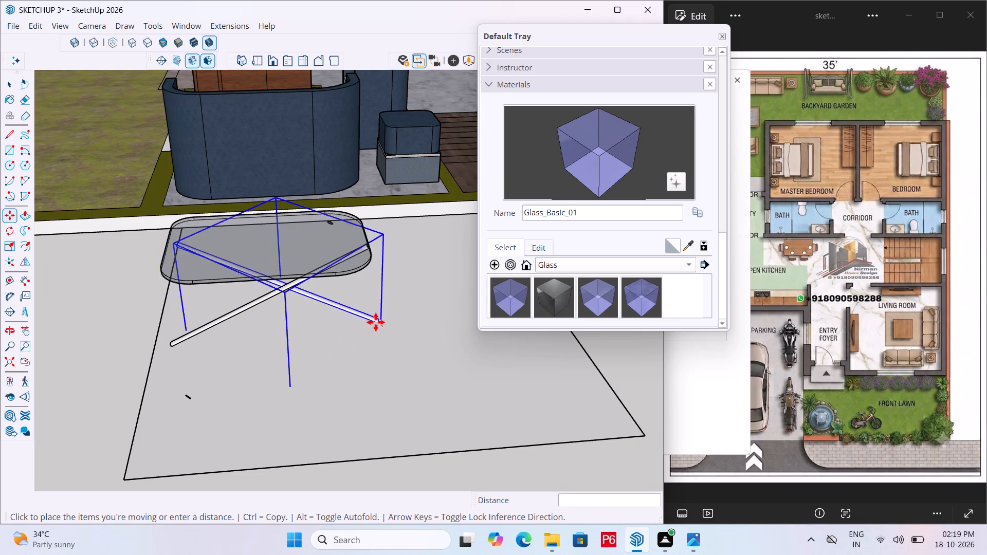
{"action": "scroll", "coordinate": [376, 322], "scroll_direction": "up", "scroll_amount": 3}
{"action": "scroll", "coordinate": [426, 339], "scroll_direction": "down", "scroll_amount": 3}
{"action": "scroll", "coordinate": [419, 335], "scroll_direction": "up", "scroll_amount": 3}
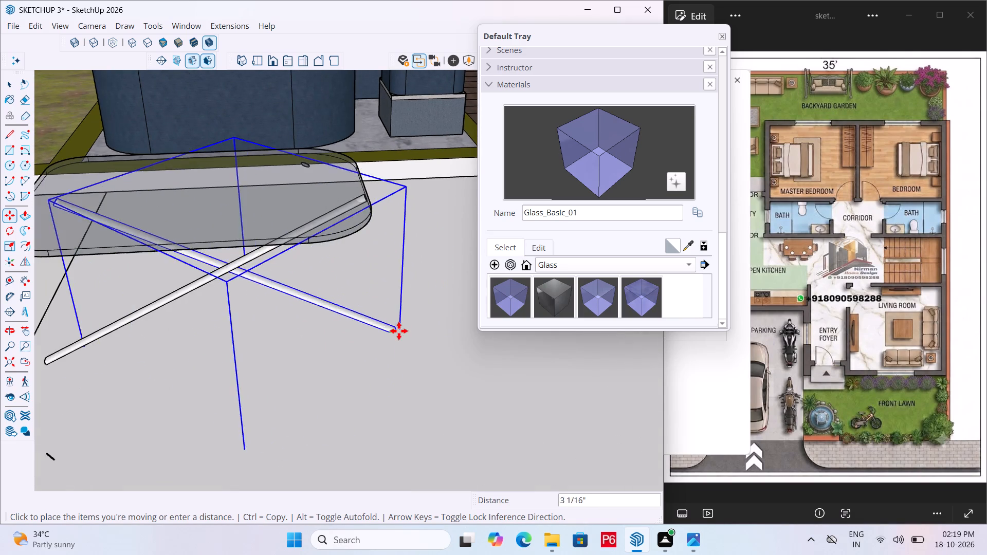
{"action": "scroll", "coordinate": [435, 335], "scroll_direction": "down", "scroll_amount": 2}
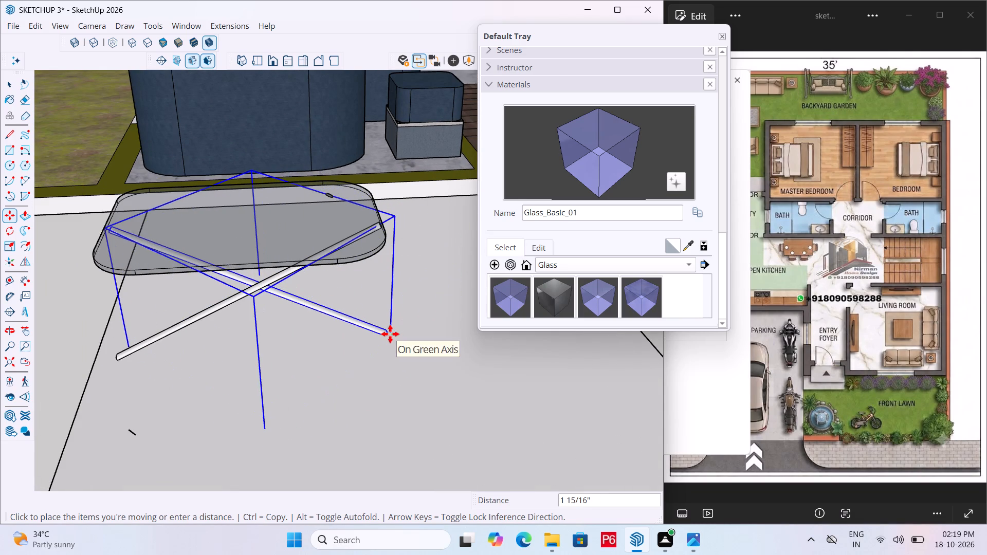
{"action": "left_click", "coordinate": [390, 334]}
{"action": "scroll", "coordinate": [387, 326], "scroll_direction": "down", "scroll_amount": 4}
{"action": "key", "text": "space"}
{"action": "double_click", "coordinate": [152, 329]}
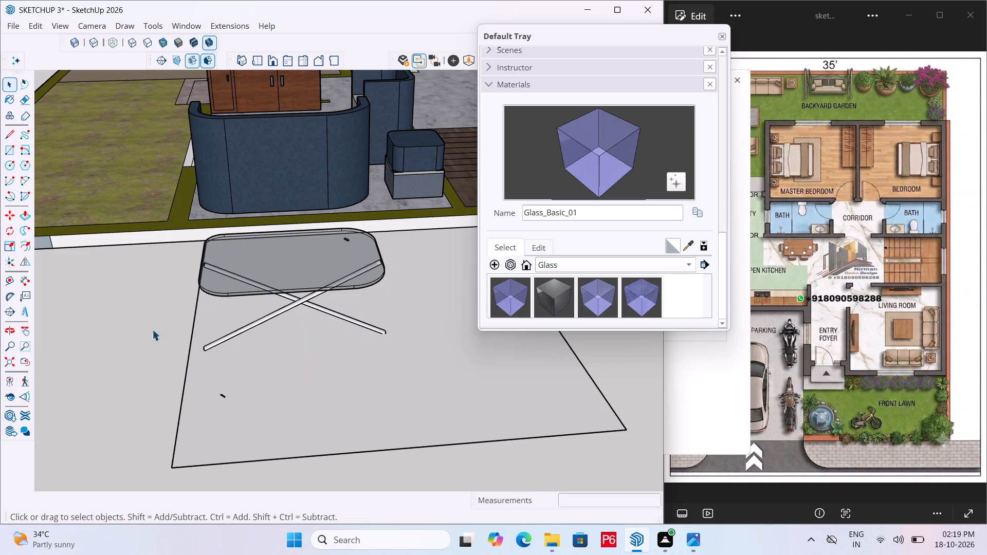
Move the first leg by its lower end about 4 1/2" along the red axis towards the crossing leg, and clear the selection.
{"action": "middle_click_drag", "start_coordinate": [190, 307], "coordinate": [408, 416]}
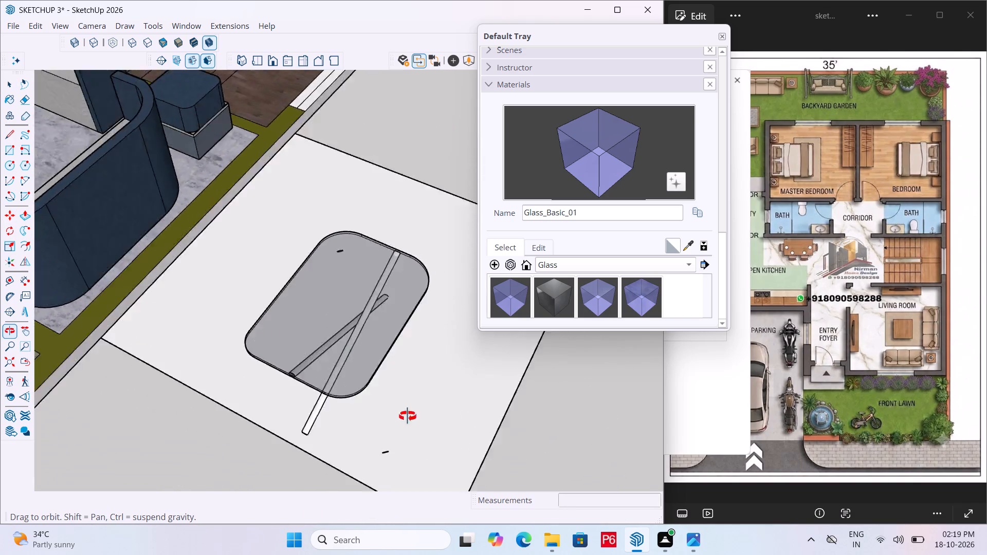
{"action": "middle_click_drag", "start_coordinate": [408, 416], "coordinate": [381, 285]}
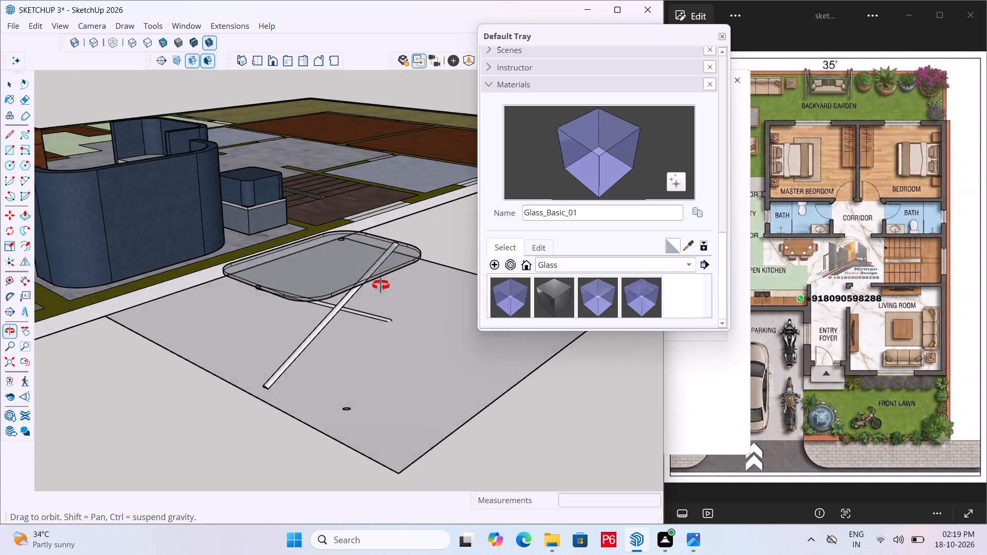
{"action": "middle_click_drag", "start_coordinate": [381, 285], "coordinate": [549, 380]}
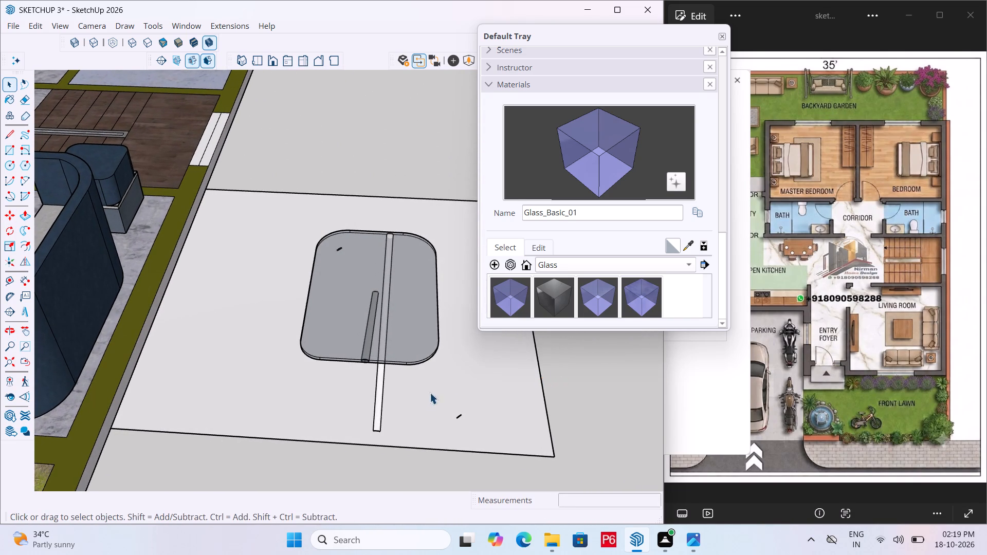
{"action": "left_click", "coordinate": [374, 416]}
{"action": "key", "text": "m"}
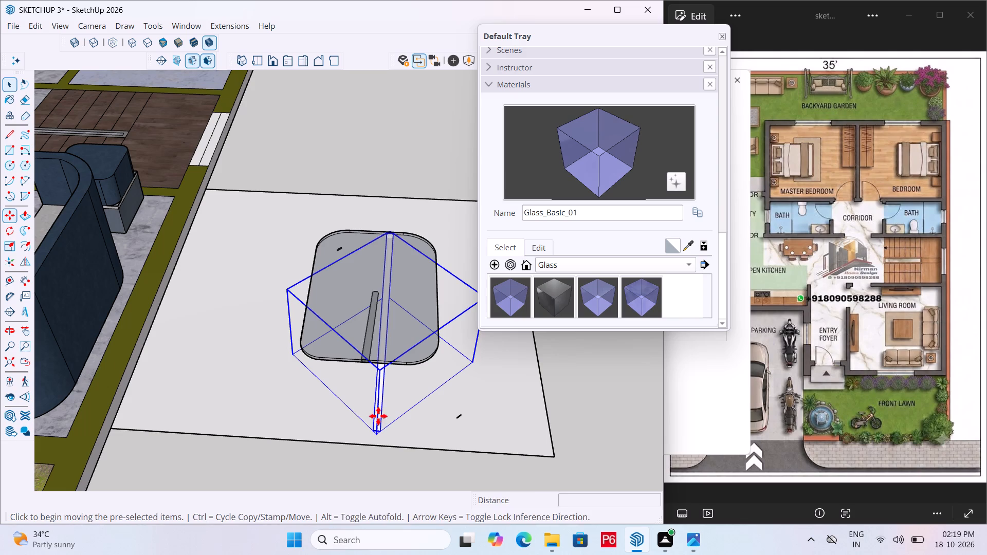
{"action": "left_click", "coordinate": [376, 434]}
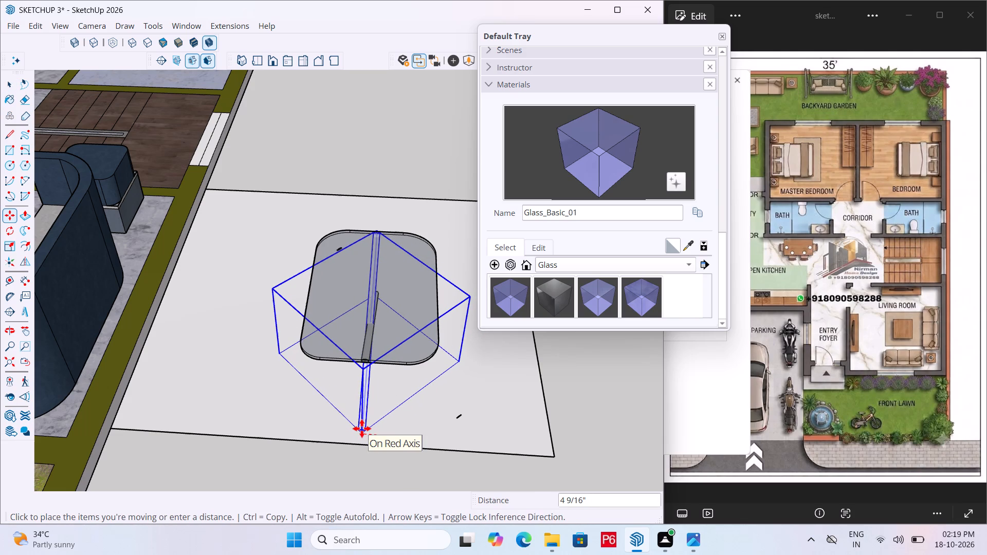
{"action": "left_click", "coordinate": [363, 429]}
{"action": "middle_click_drag", "start_coordinate": [450, 425], "coordinate": [135, 311]}
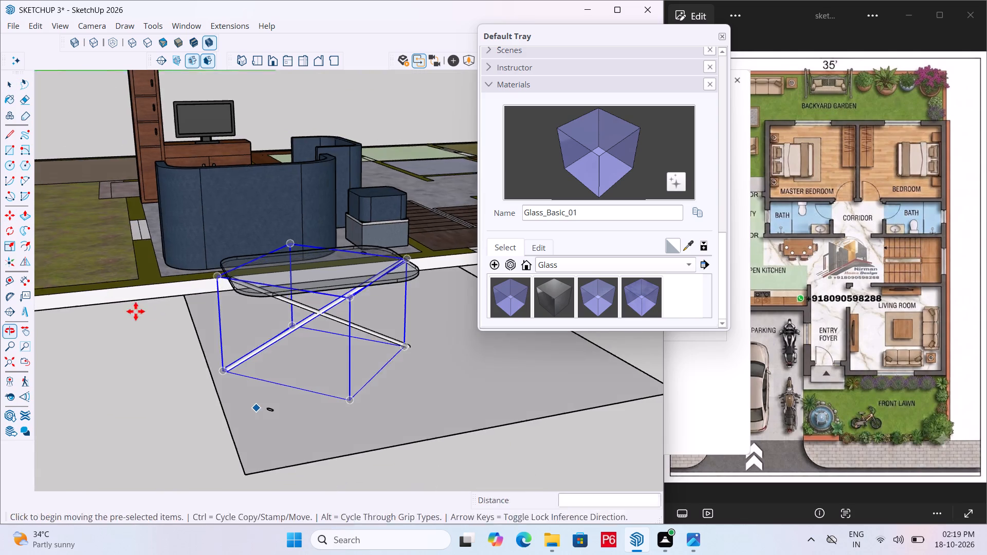
{"action": "key", "text": "space"}
{"action": "left_click", "coordinate": [145, 337]}
{"action": "middle_click_drag", "start_coordinate": [191, 320], "coordinate": [363, 376]}
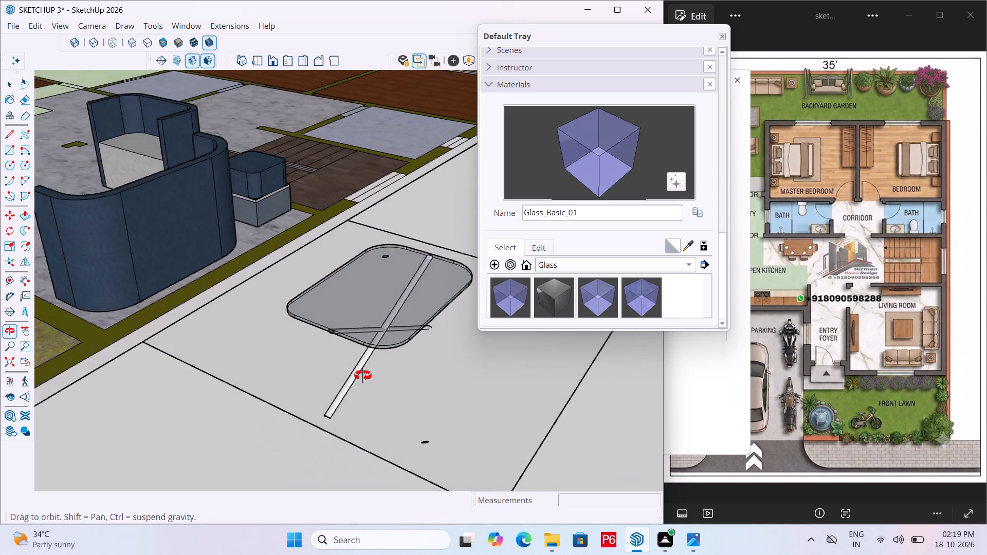
Save the model with the two legs crossed beneath the glass tabletop.
{"action": "middle_click_drag", "start_coordinate": [363, 376], "coordinate": [408, 410]}
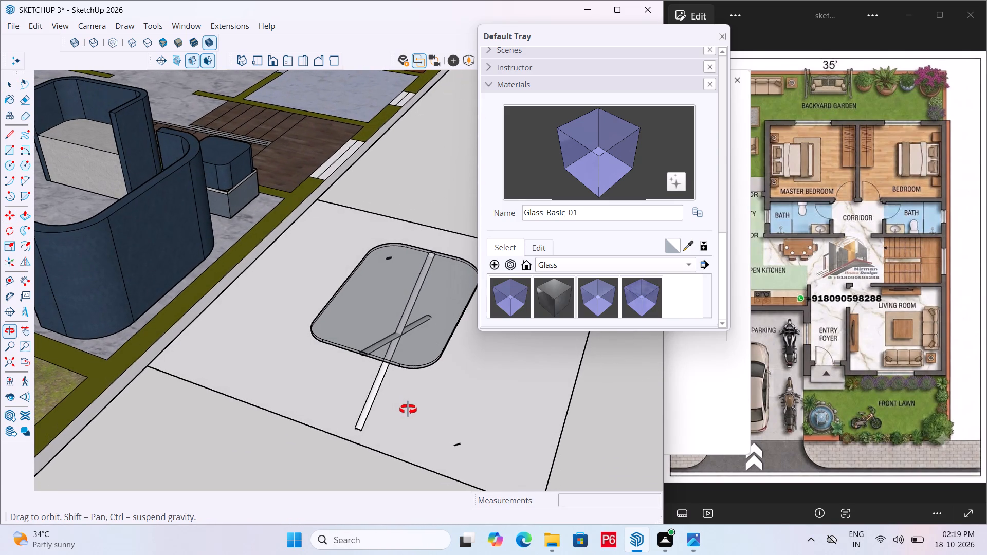
{"action": "middle_click_drag", "start_coordinate": [408, 410], "coordinate": [410, 410]}
{"action": "scroll", "coordinate": [233, 332], "scroll_direction": "down", "scroll_amount": 6}
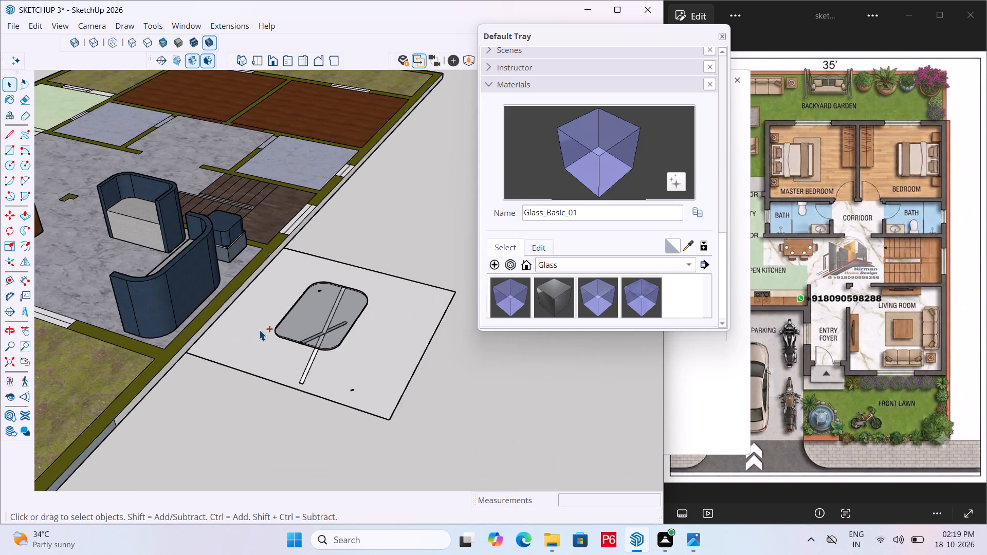
{"action": "key", "text": "ctrl+s"}
{"action": "key", "text": "ctrl+s"}
Move the leg passing behind the other one by its lower end about 7/16" to adjust where the two legs cross.
{"action": "middle_click_drag", "start_coordinate": [297, 343], "coordinate": [218, 165]}
{"action": "scroll", "coordinate": [116, 174], "scroll_direction": "up", "scroll_amount": 1}
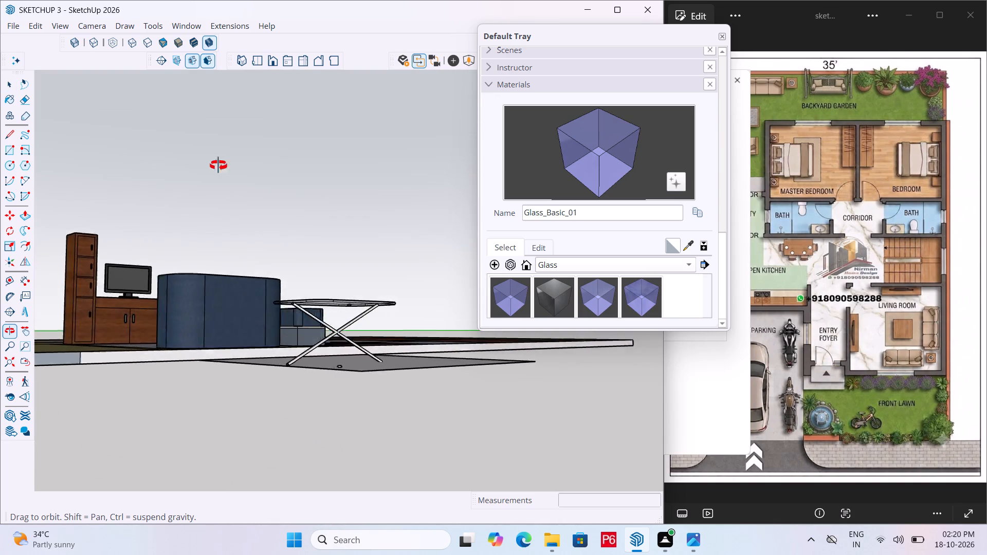
{"action": "middle_click_drag", "start_coordinate": [218, 165], "coordinate": [226, 225]}
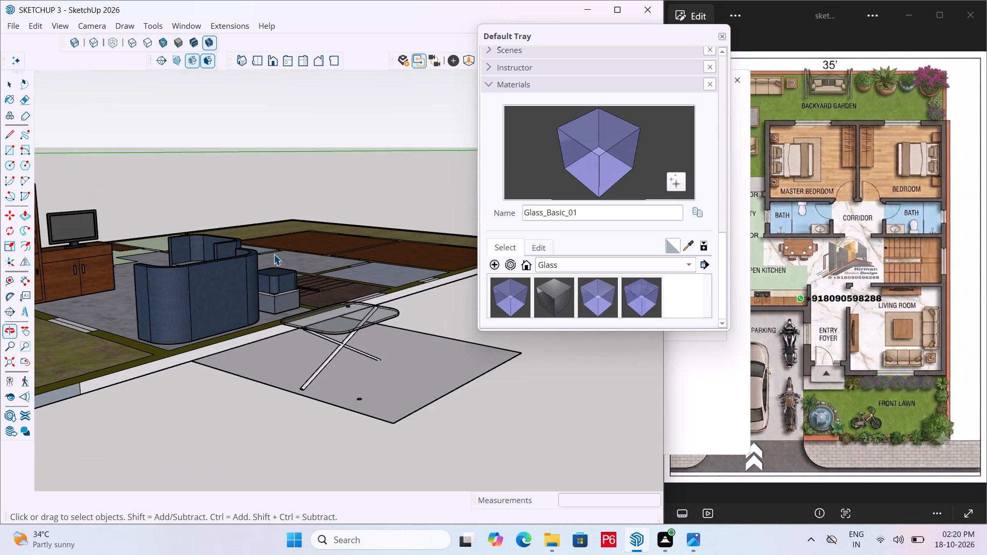
{"action": "scroll", "coordinate": [377, 418], "scroll_direction": "up", "scroll_amount": 4}
{"action": "scroll", "coordinate": [320, 319], "scroll_direction": "up", "scroll_amount": 17}
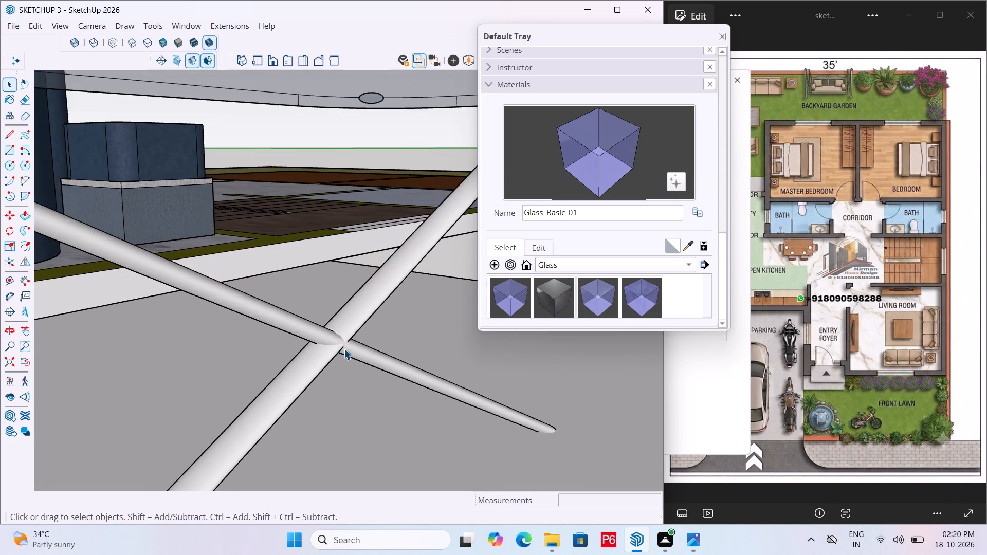
{"action": "scroll", "coordinate": [341, 349], "scroll_direction": "up", "scroll_amount": 5}
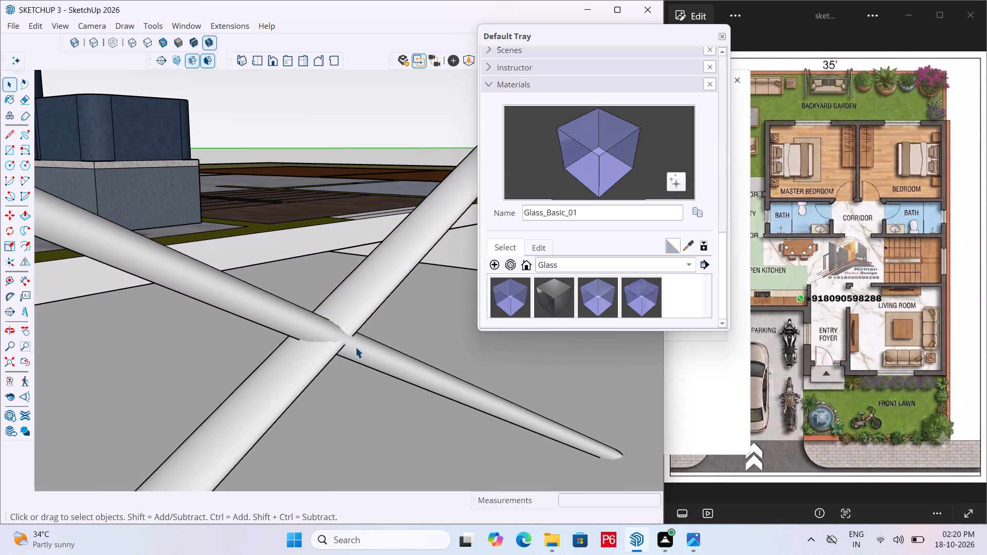
{"action": "left_click", "coordinate": [355, 347]}
{"action": "key", "text": "m"}
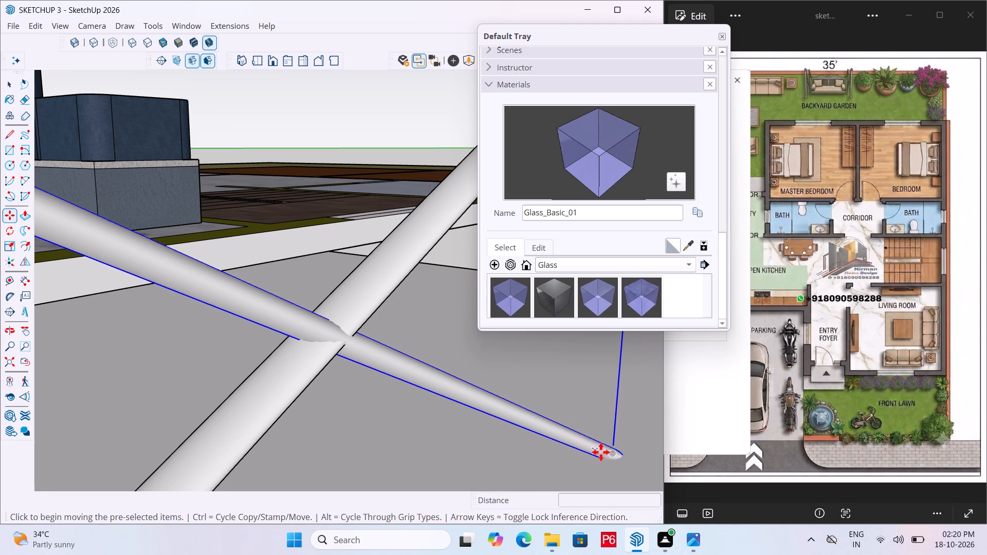
{"action": "left_click", "coordinate": [627, 455]}
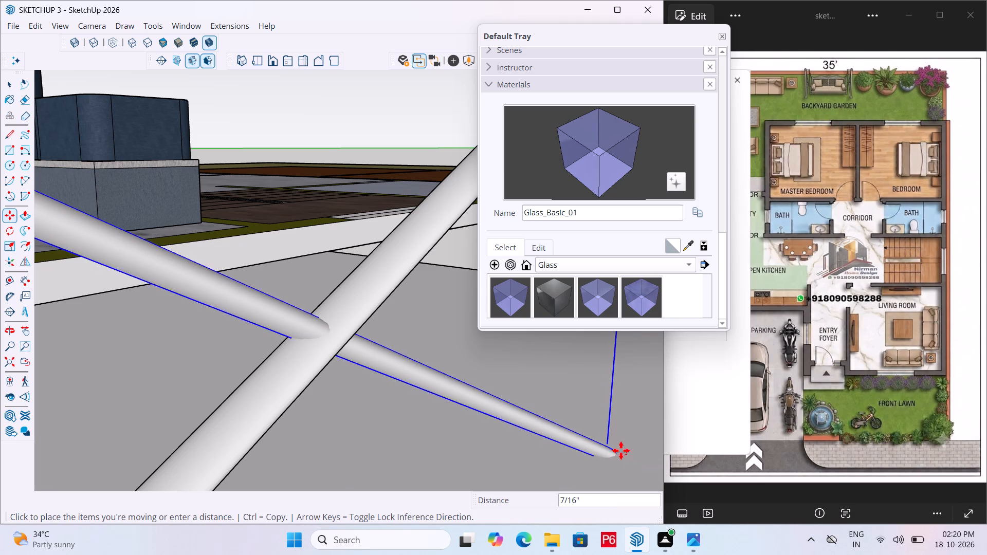
{"action": "left_click", "coordinate": [621, 451]}
{"action": "scroll", "coordinate": [492, 395], "scroll_direction": "down", "scroll_amount": 6}
{"action": "scroll", "coordinate": [443, 379], "scroll_direction": "down", "scroll_amount": 6}
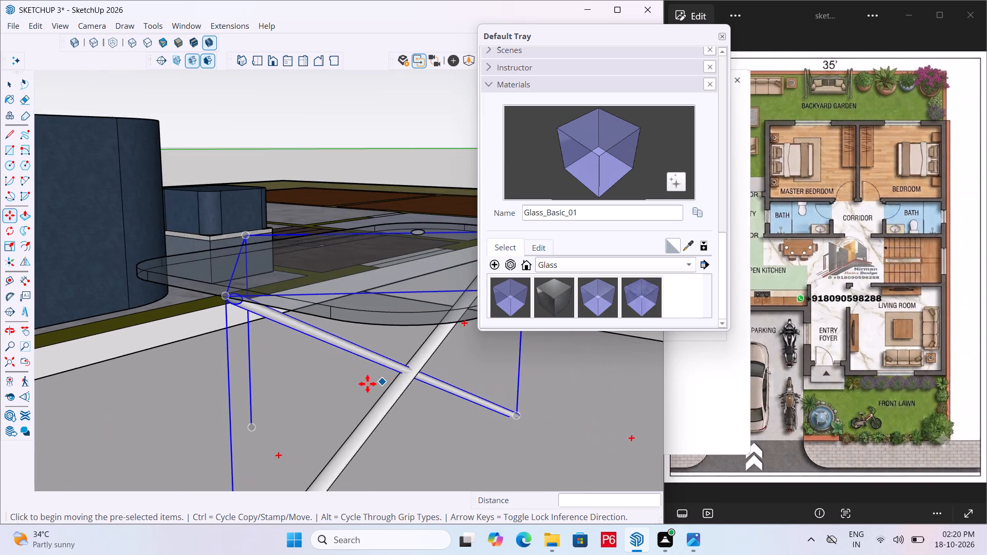
{"action": "scroll", "coordinate": [280, 377], "scroll_direction": "down", "scroll_amount": 5}
Save the model and clear the leg selection.
{"action": "key", "text": "ctrl+s"}
{"action": "key", "text": "ctrl+s"}
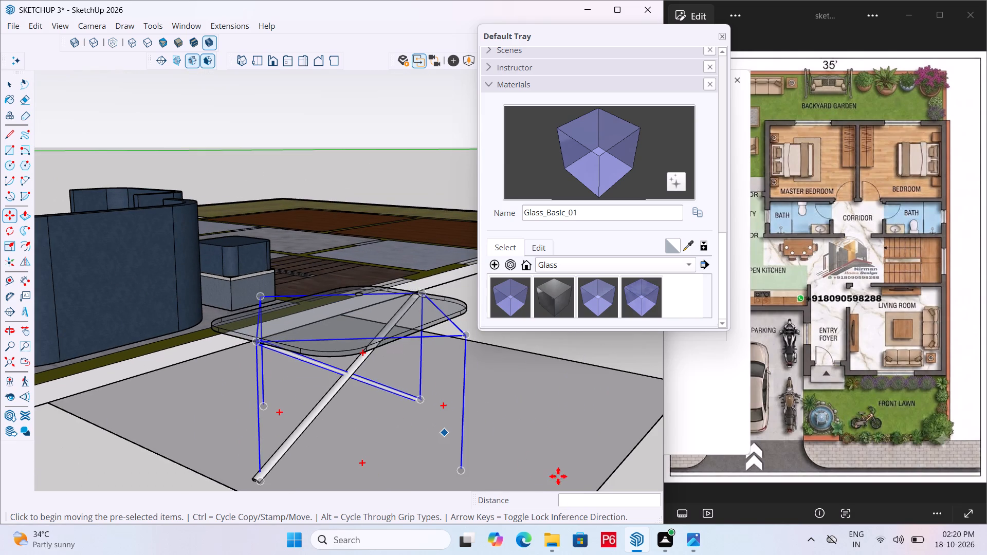
{"action": "key", "text": "ctrl+s"}
{"action": "key", "text": "space"}
{"action": "left_click", "coordinate": [626, 362]}
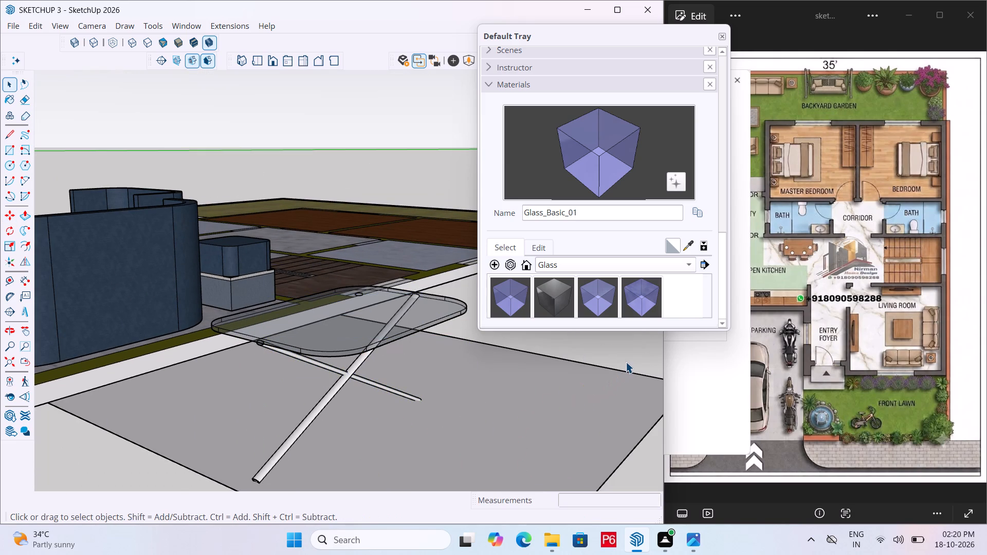
Scale the leg whose lower end extends beyond the tabletop uniformly to about 0.97 from its upper end, and clear the selection.
{"action": "scroll", "coordinate": [252, 374], "scroll_direction": "down", "scroll_amount": 1}
{"action": "middle_click_drag", "start_coordinate": [252, 374], "coordinate": [202, 511]}
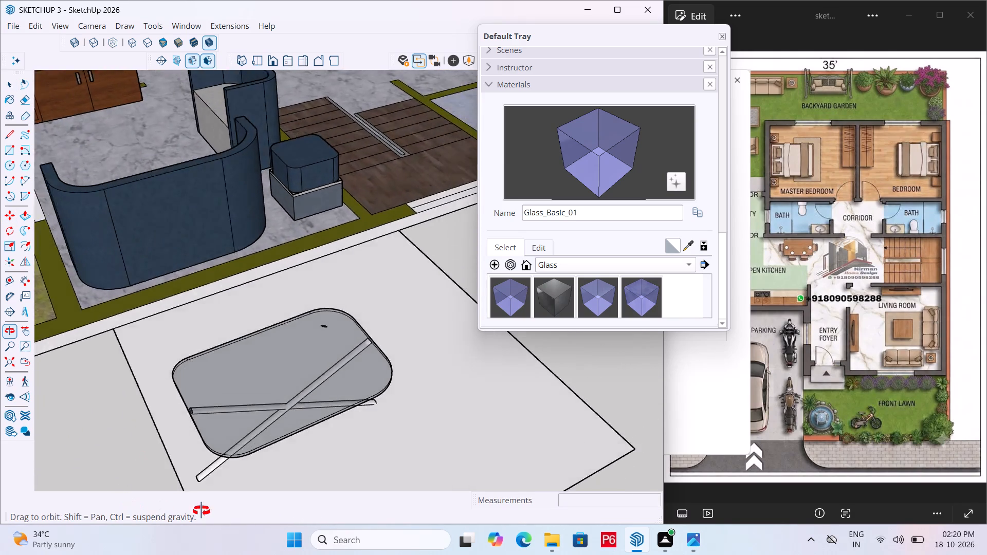
{"action": "middle_click_drag", "start_coordinate": [202, 511], "coordinate": [336, 525]}
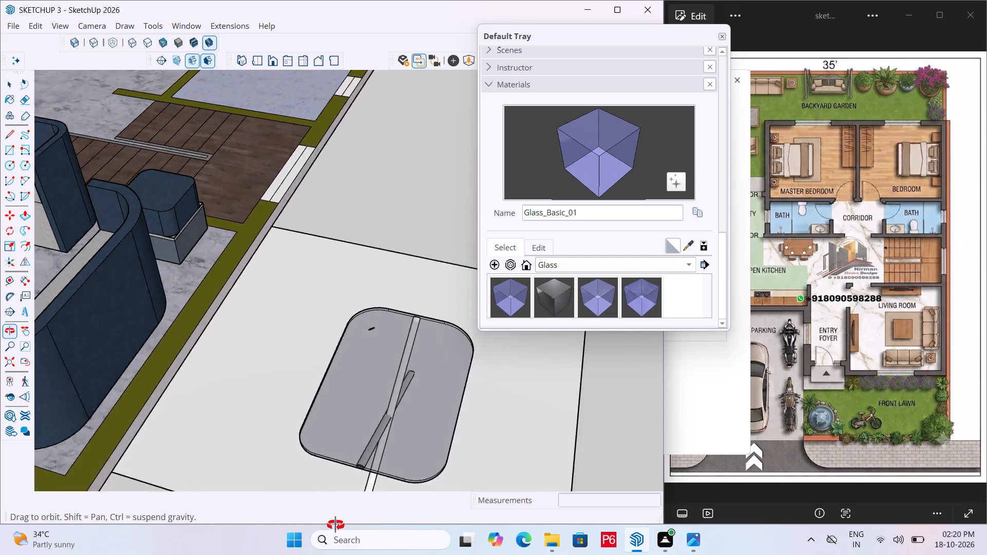
{"action": "middle_click_drag", "start_coordinate": [336, 525], "coordinate": [180, 500]}
{"action": "scroll", "coordinate": [369, 334], "scroll_direction": "up", "scroll_amount": 4}
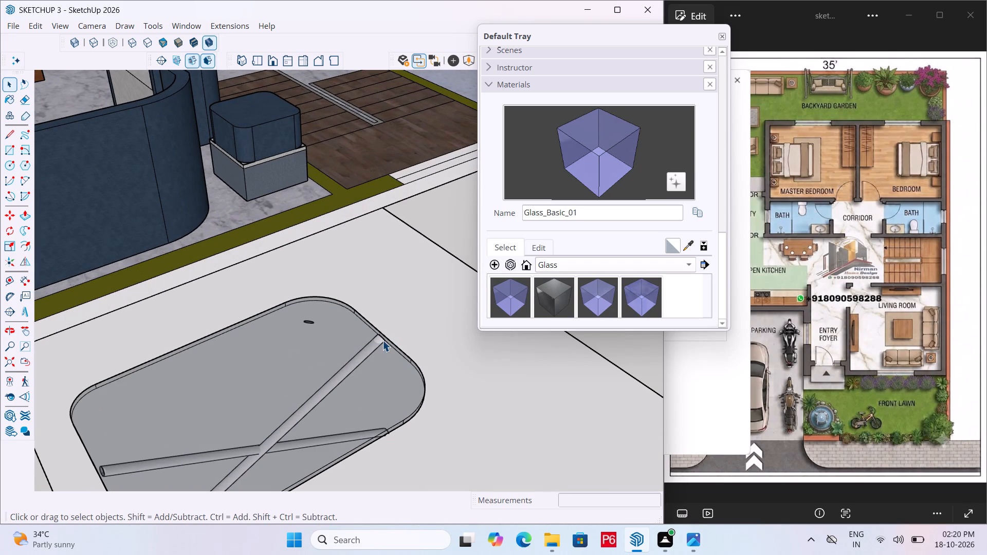
{"action": "left_click", "coordinate": [381, 340]}
{"action": "scroll", "coordinate": [352, 300], "scroll_direction": "down", "scroll_amount": 4}
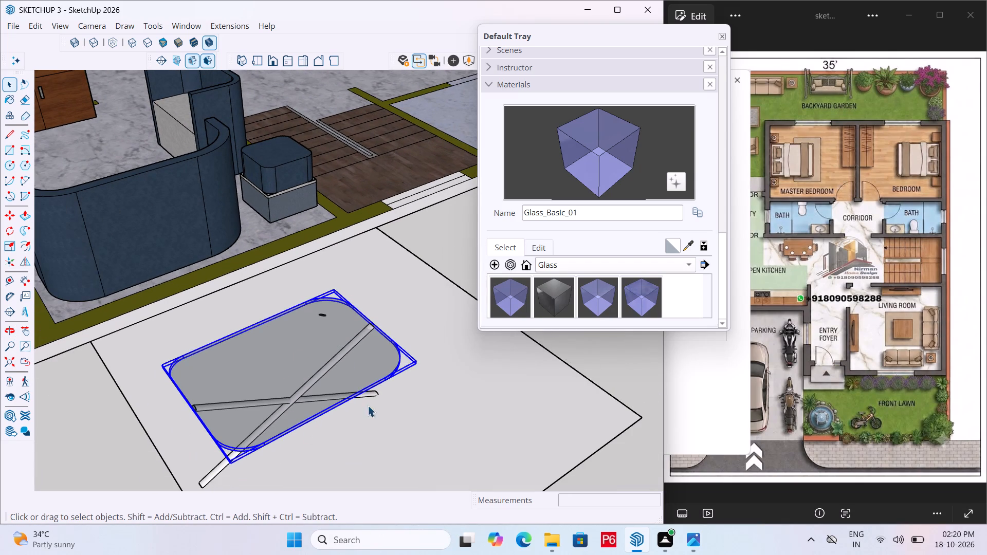
{"action": "left_click", "coordinate": [370, 383]}
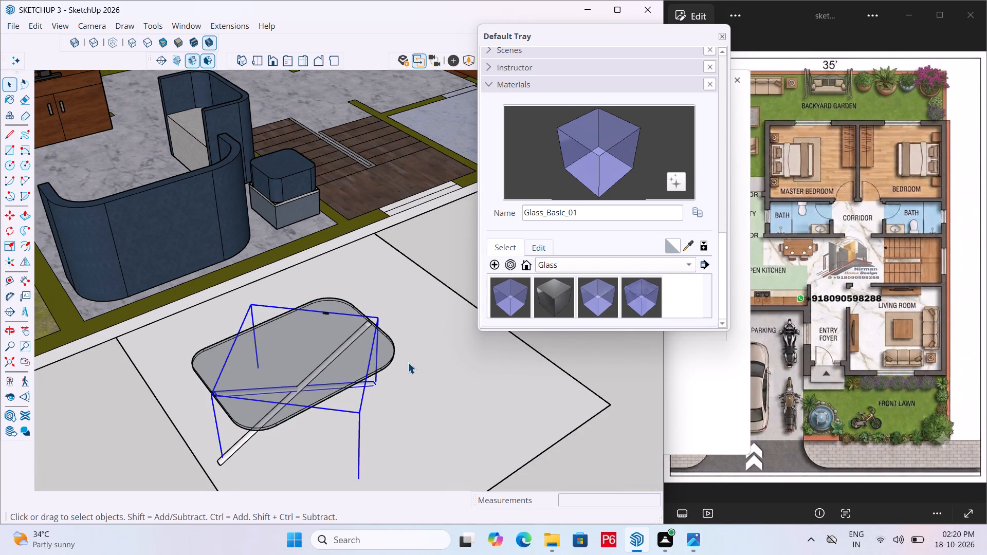
{"action": "left_click", "coordinate": [234, 449]}
{"action": "left_click", "coordinate": [8, 246]}
{"action": "left_click", "coordinate": [372, 319]}
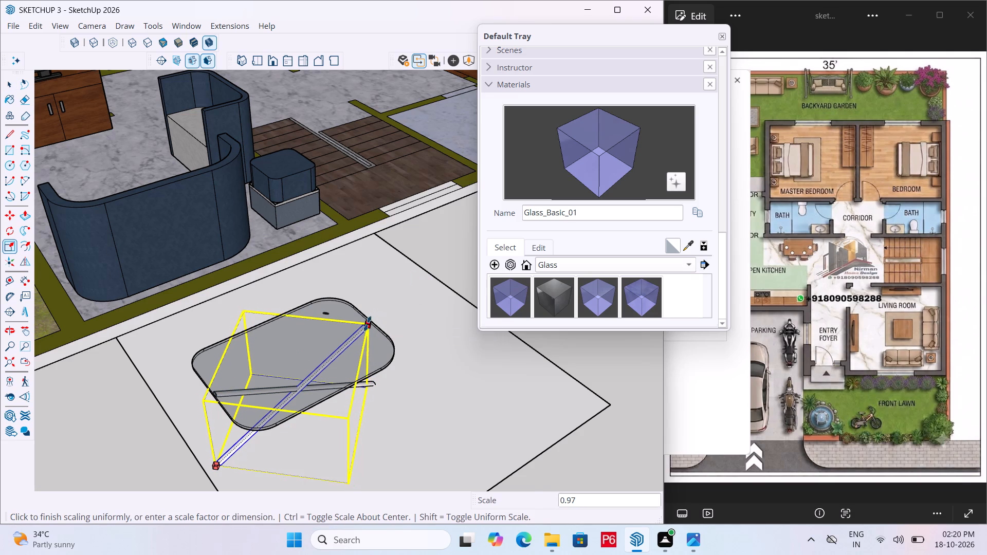
{"action": "left_click", "coordinate": [368, 325]}
{"action": "middle_click_drag", "start_coordinate": [408, 324], "coordinate": [320, 278]}
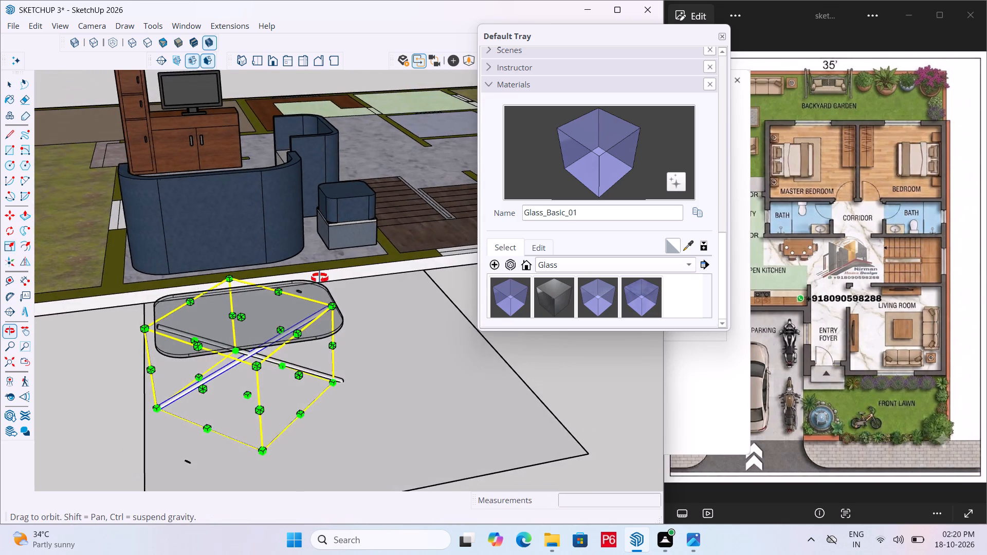
{"action": "middle_click_drag", "start_coordinate": [320, 278], "coordinate": [369, 291]}
{"action": "left_click", "coordinate": [139, 387]}
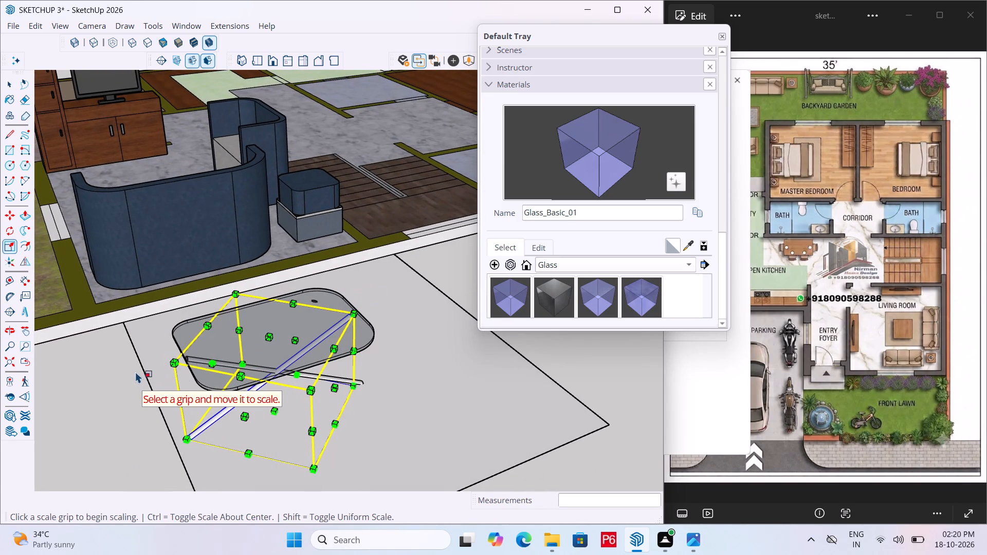
{"action": "key", "text": "space"}
{"action": "left_click", "coordinate": [131, 385]}
Scale the other crossing leg uniformly to about 0.96 from its upper end, and clear the selection.
{"action": "middle_click_drag", "start_coordinate": [294, 372], "coordinate": [270, 372]}
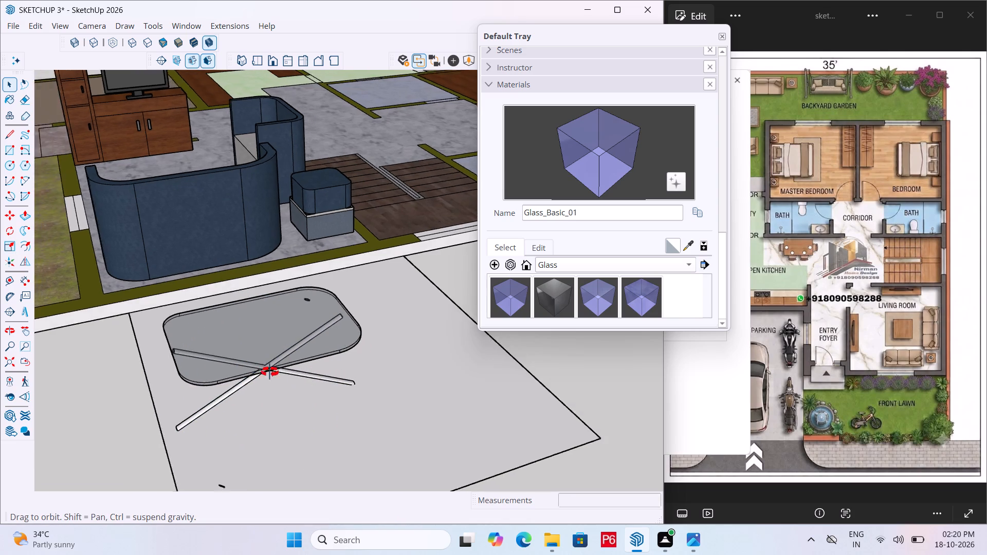
{"action": "middle_click_drag", "start_coordinate": [270, 372], "coordinate": [288, 401]}
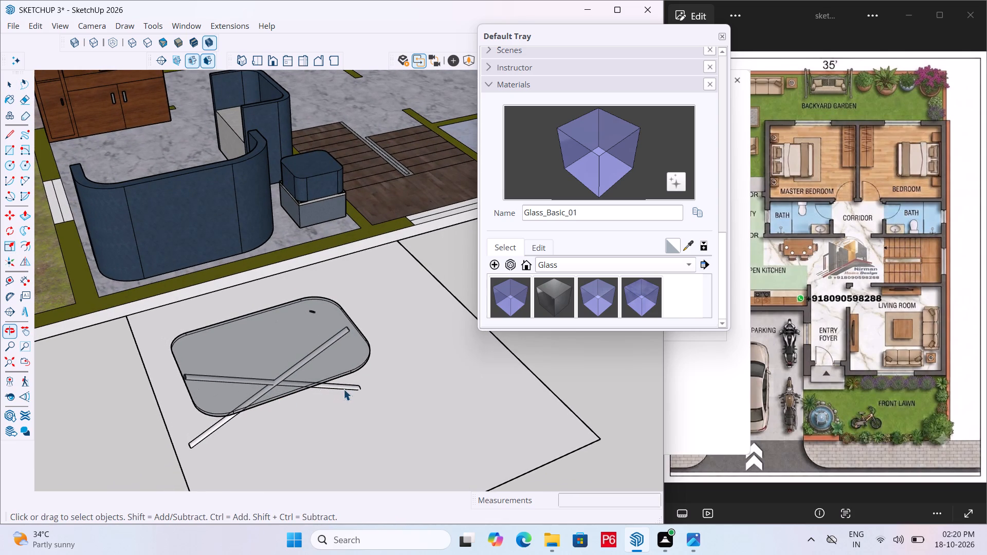
{"action": "left_click", "coordinate": [349, 387]}
{"action": "left_click", "coordinate": [13, 246]}
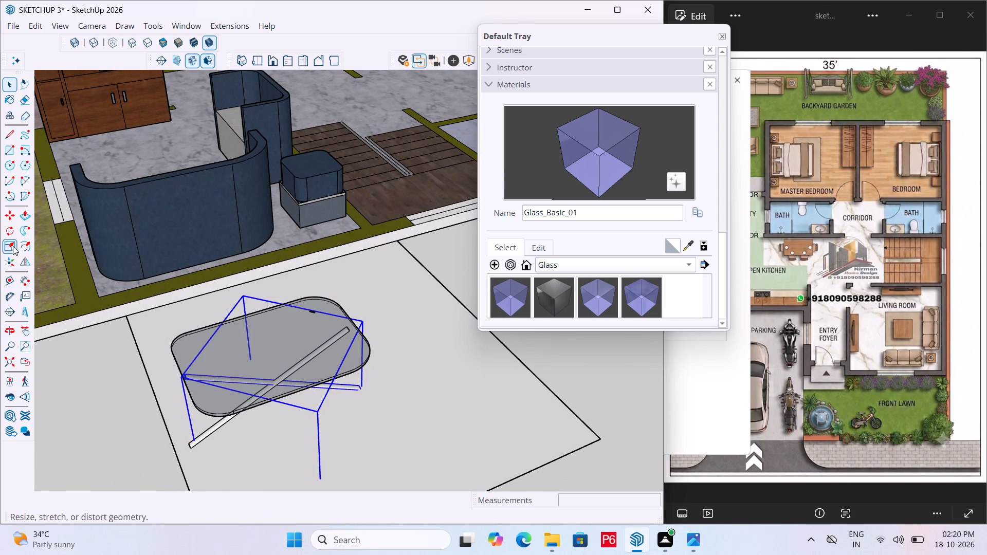
{"action": "left_click", "coordinate": [177, 378]}
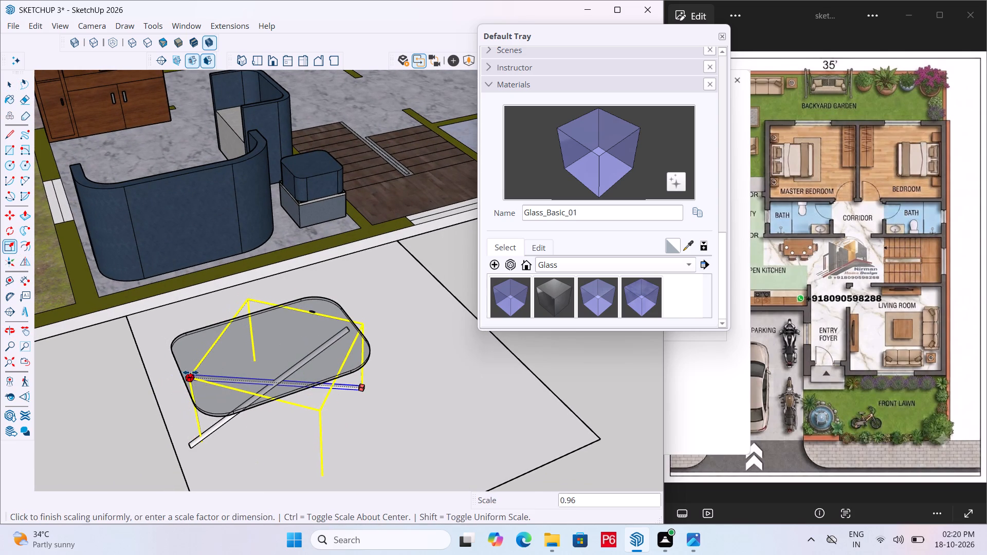
{"action": "left_click", "coordinate": [194, 372]}
{"action": "key", "text": "space"}
{"action": "left_click_drag", "start_coordinate": [89, 379], "coordinate": [92, 374]}
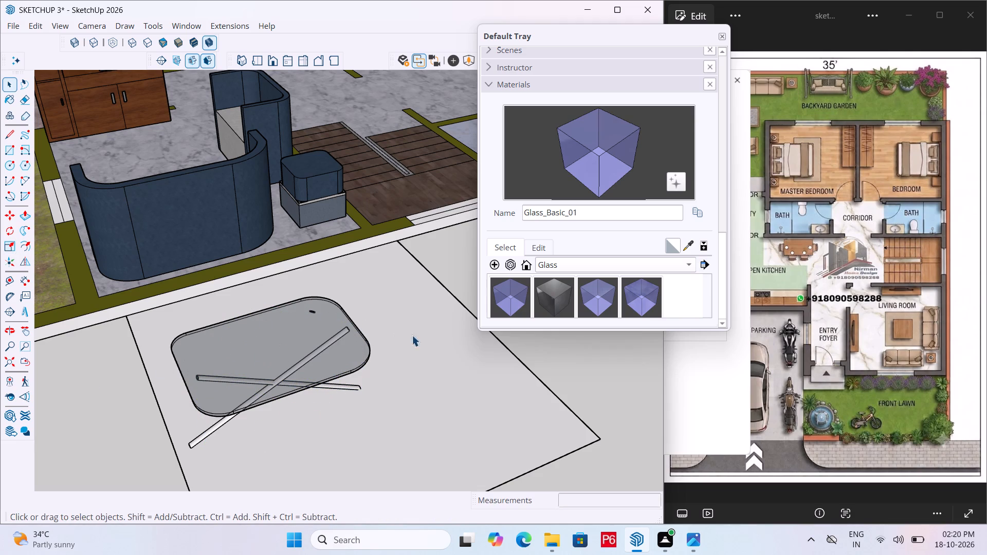
Save the model with both table legs rescaled.
{"action": "key", "text": "ctrl+s"}
{"action": "key", "text": "ctrl+s"}
{"action": "key", "text": "ctrl+s"}
{"action": "key", "text": "ctrl+s"}
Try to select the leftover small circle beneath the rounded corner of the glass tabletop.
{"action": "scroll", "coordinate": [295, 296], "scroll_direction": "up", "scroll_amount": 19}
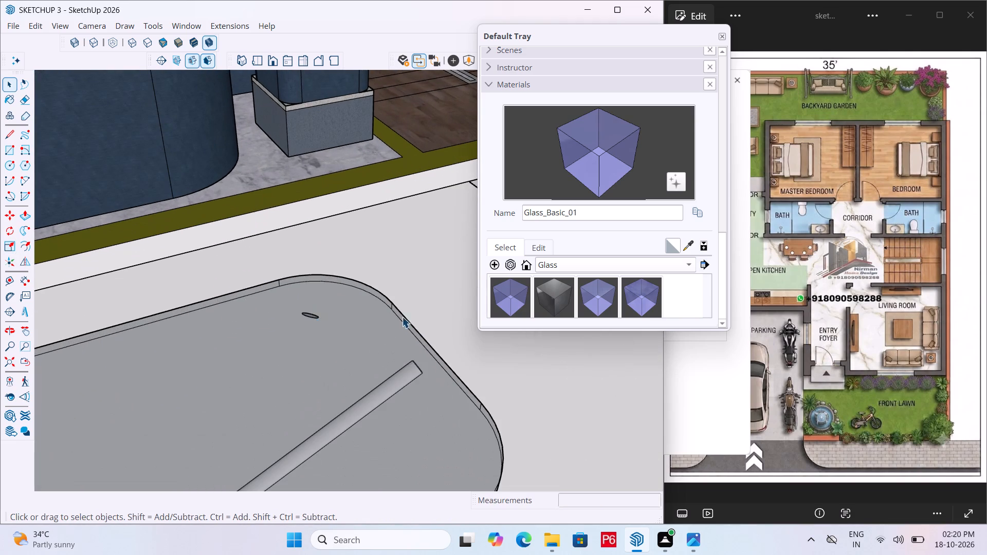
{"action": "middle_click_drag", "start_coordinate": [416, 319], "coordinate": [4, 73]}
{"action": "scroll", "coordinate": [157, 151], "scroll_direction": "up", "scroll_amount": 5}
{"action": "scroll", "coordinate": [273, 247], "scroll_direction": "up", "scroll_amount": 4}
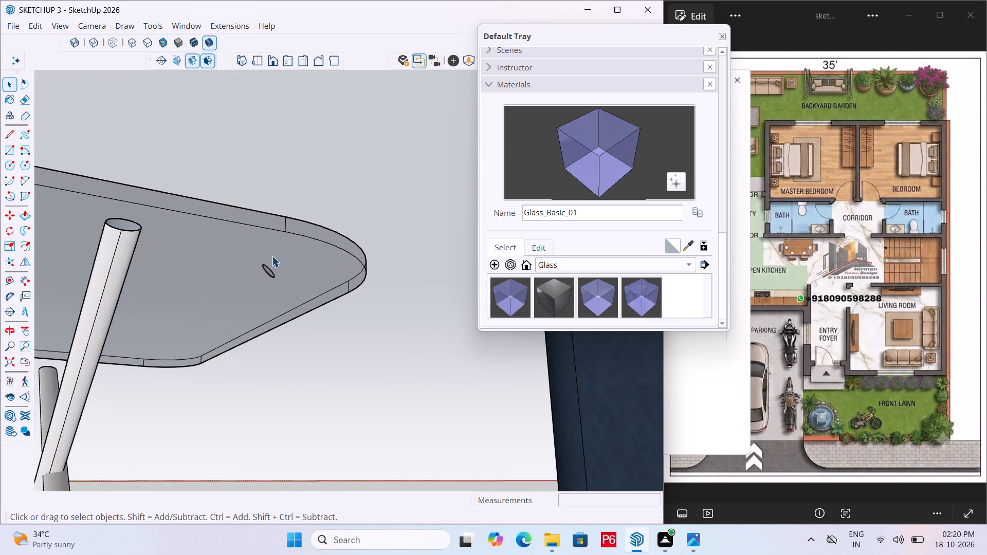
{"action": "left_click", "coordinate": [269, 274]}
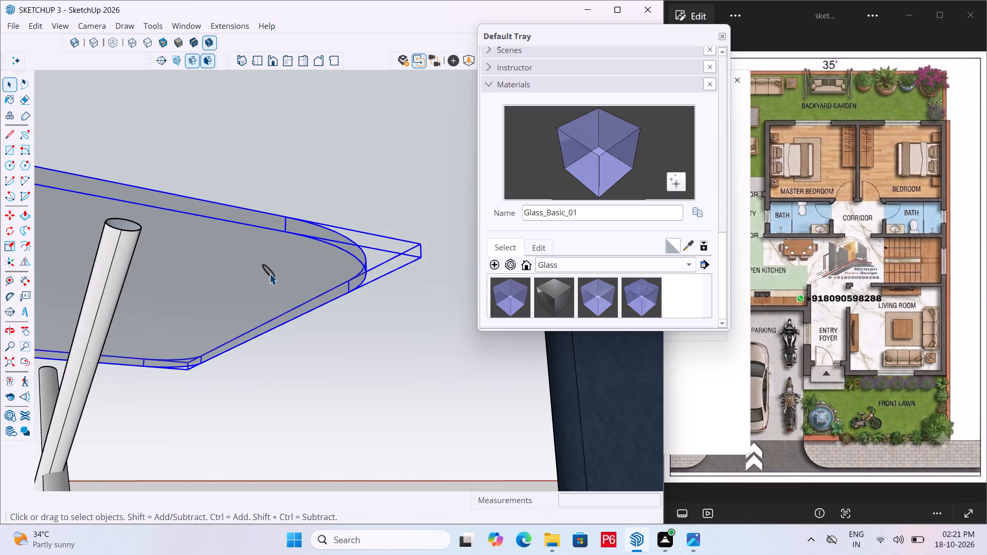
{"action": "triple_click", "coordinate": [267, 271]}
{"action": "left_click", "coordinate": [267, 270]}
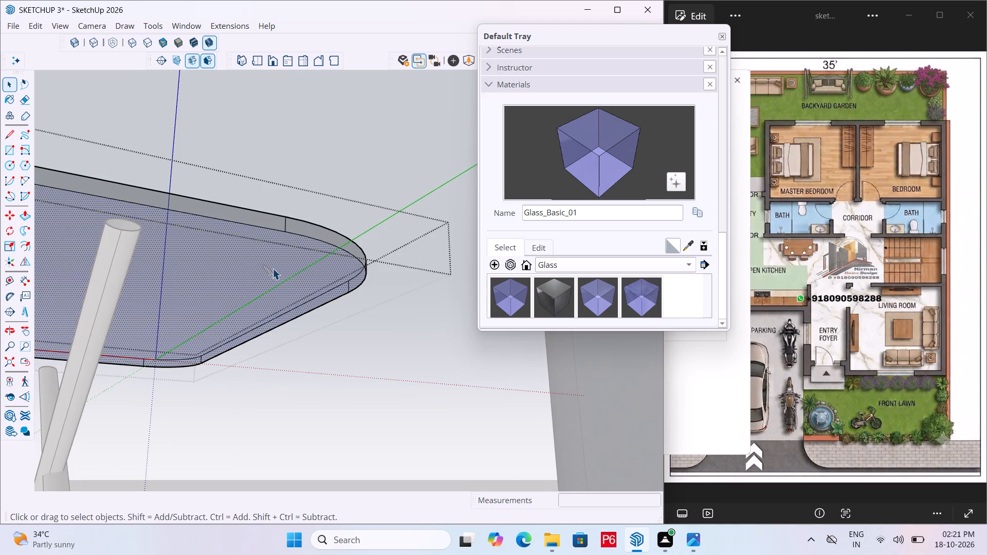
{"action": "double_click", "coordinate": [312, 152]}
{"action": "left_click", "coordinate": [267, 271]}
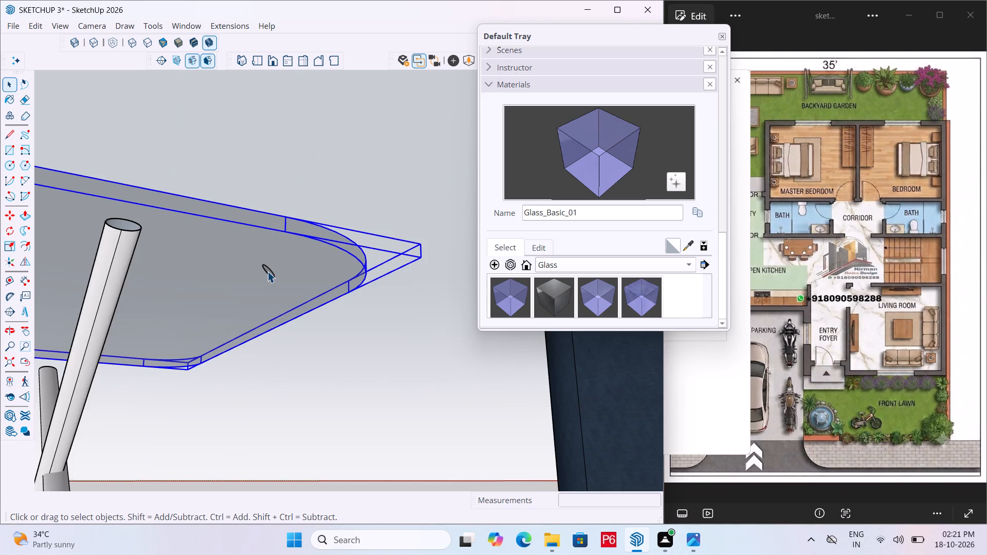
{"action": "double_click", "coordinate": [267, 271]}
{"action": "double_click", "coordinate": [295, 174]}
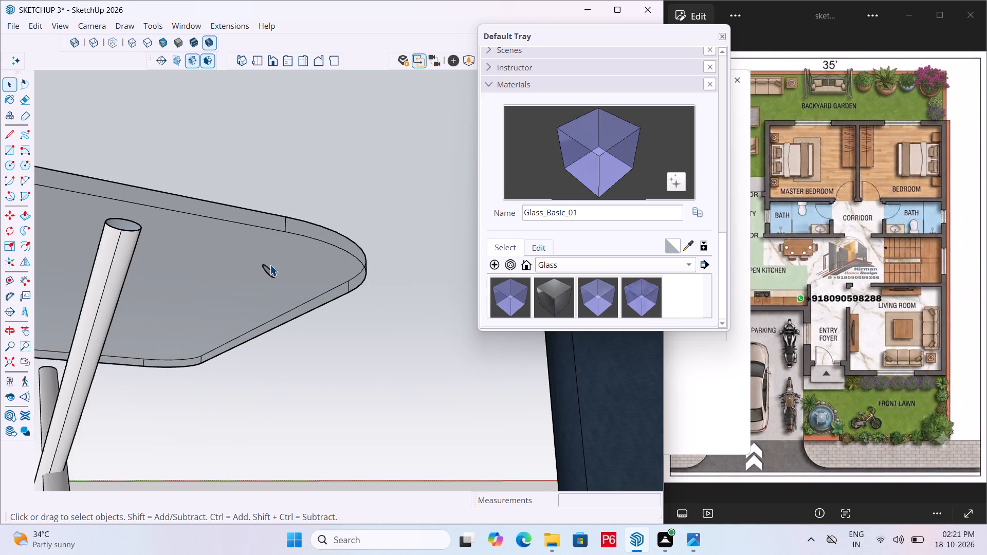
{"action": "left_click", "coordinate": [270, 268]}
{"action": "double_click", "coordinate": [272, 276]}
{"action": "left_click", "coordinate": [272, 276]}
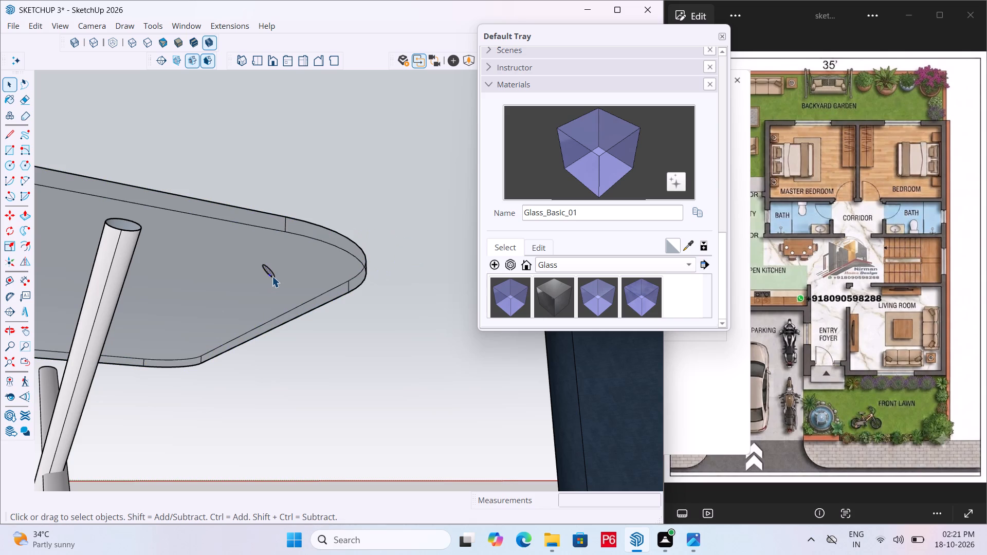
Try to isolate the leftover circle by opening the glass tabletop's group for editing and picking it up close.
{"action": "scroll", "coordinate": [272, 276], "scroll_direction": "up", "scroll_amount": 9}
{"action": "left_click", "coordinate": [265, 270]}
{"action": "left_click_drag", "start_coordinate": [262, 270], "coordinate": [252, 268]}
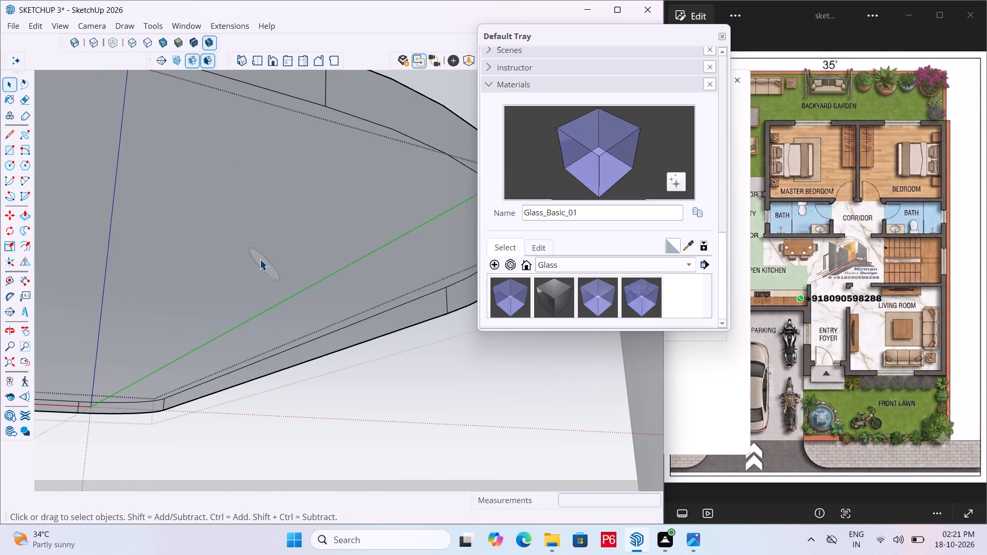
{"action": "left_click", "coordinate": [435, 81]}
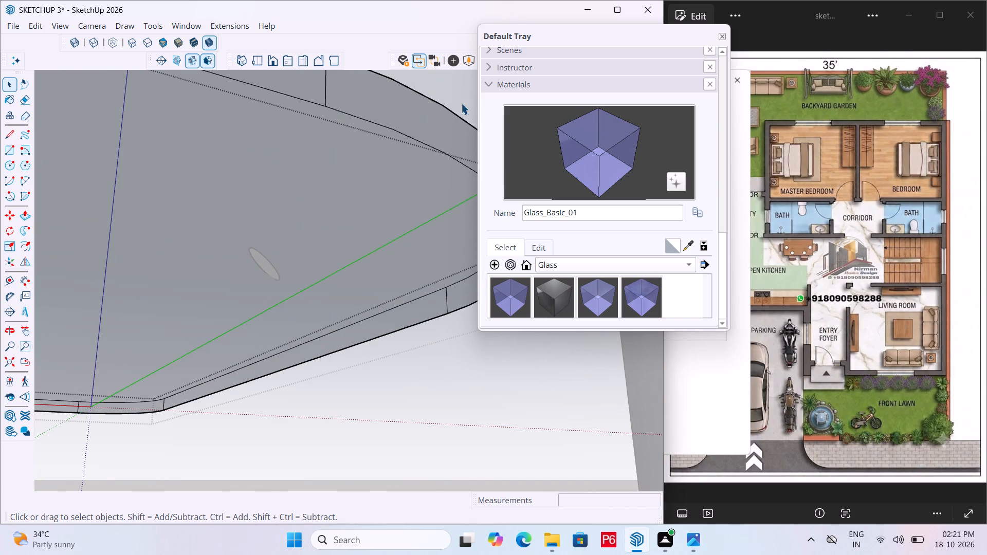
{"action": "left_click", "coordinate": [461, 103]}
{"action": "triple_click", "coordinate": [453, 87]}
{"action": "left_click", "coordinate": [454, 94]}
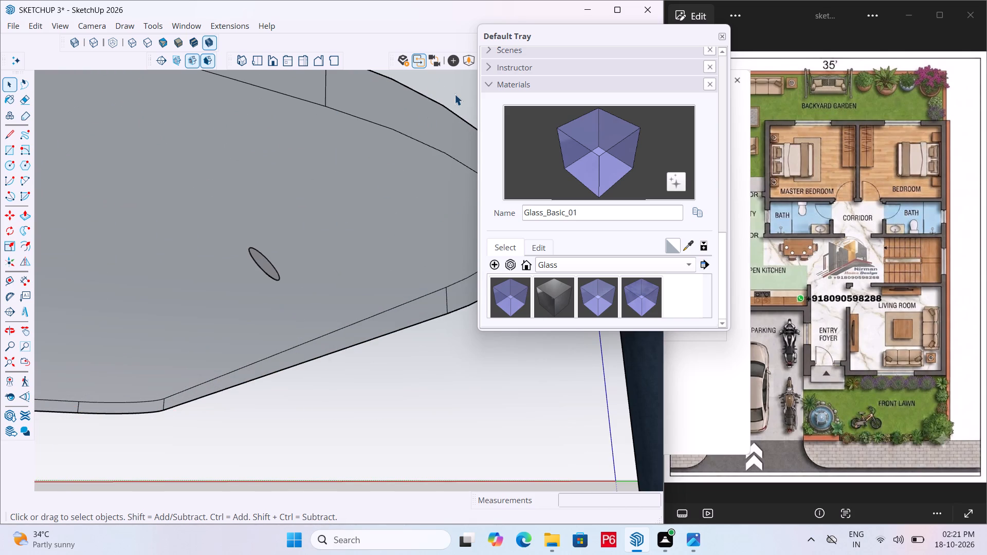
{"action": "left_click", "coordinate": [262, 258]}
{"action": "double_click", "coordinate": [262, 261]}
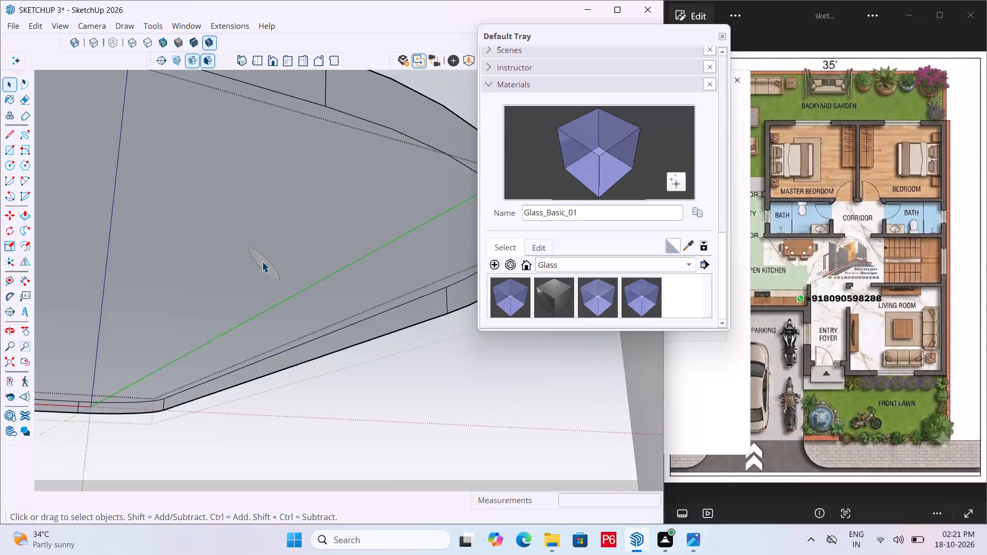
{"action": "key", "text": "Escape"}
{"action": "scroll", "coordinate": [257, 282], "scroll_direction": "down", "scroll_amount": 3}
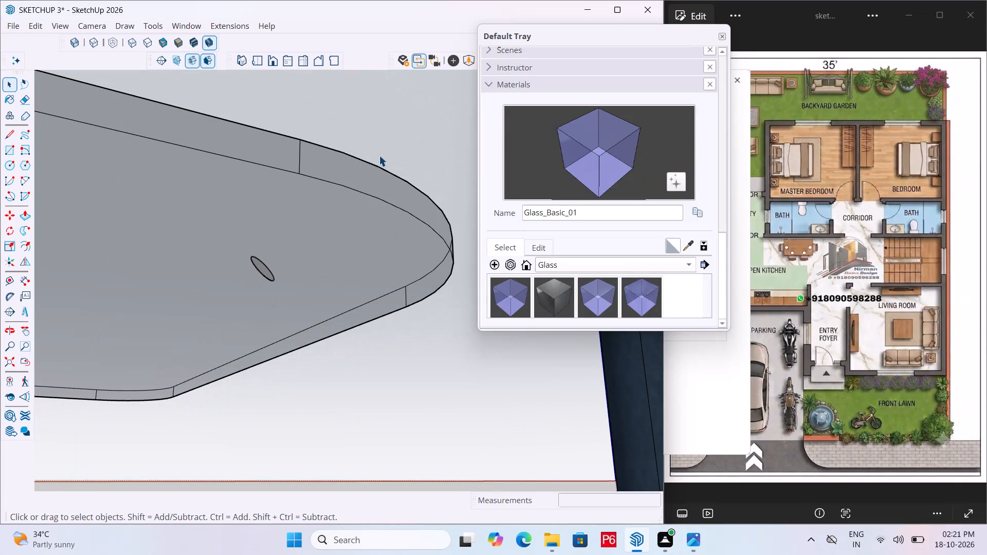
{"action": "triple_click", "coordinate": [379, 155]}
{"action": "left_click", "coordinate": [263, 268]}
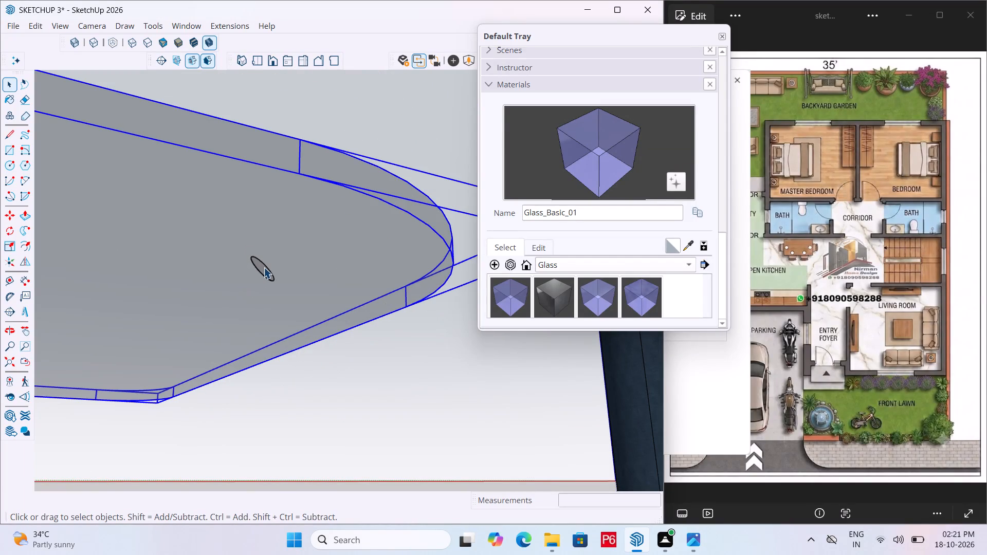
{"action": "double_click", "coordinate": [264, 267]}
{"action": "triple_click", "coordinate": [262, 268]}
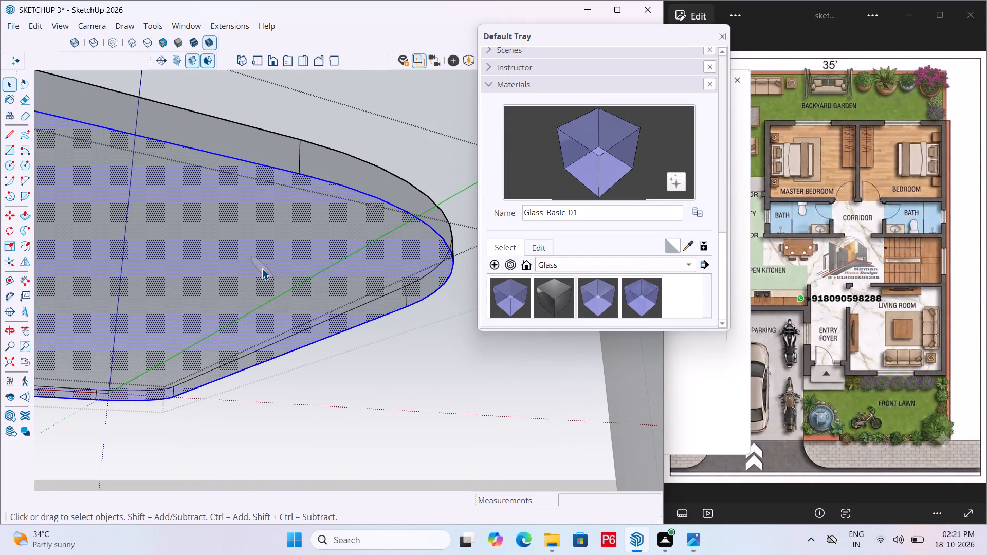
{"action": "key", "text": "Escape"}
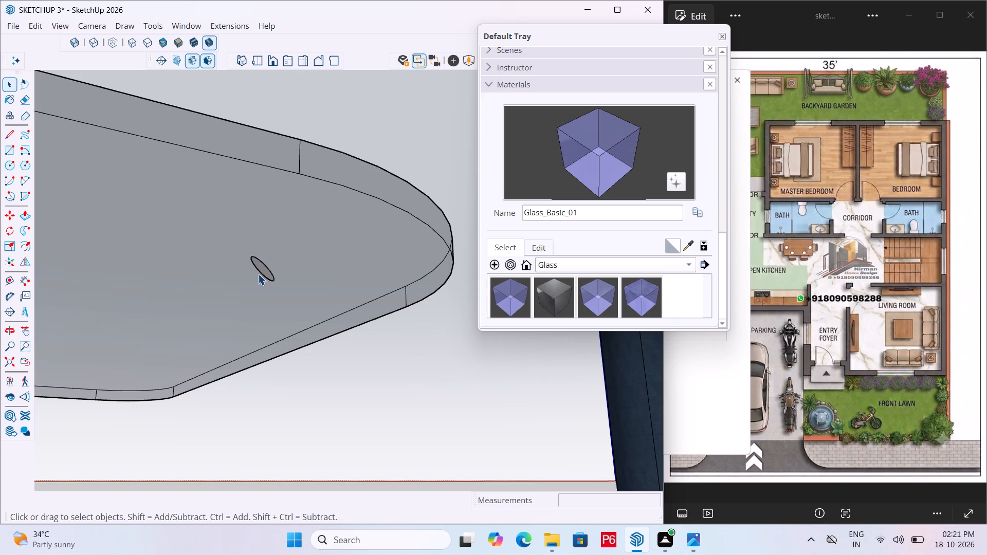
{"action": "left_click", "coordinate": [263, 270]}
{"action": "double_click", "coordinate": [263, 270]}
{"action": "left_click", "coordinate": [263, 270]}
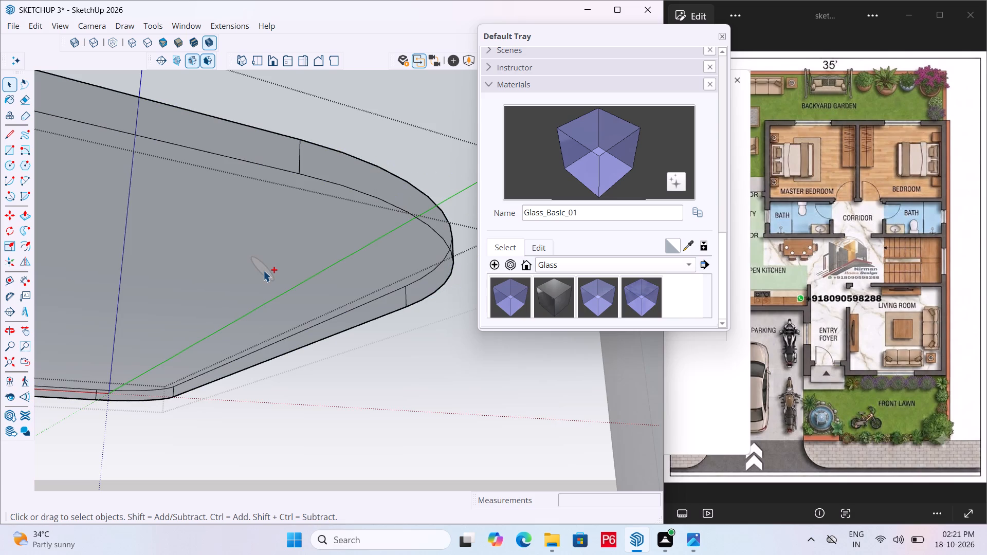
Save the model and return to the Select tool.
{"action": "key", "text": "ctrl+s"}
{"action": "key", "text": "ctrl+s"}
{"action": "key", "text": "ctrl+s"}
{"action": "key", "text": "space"}
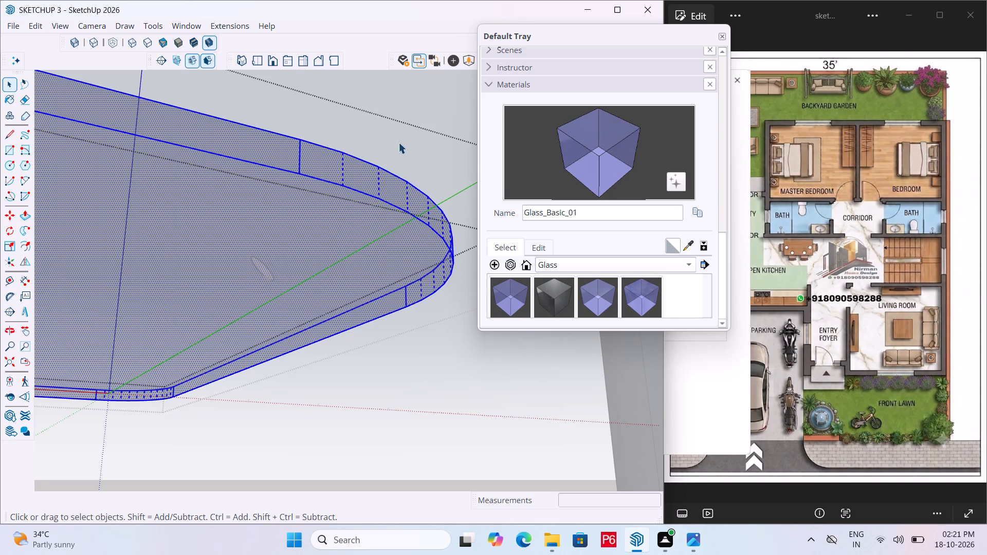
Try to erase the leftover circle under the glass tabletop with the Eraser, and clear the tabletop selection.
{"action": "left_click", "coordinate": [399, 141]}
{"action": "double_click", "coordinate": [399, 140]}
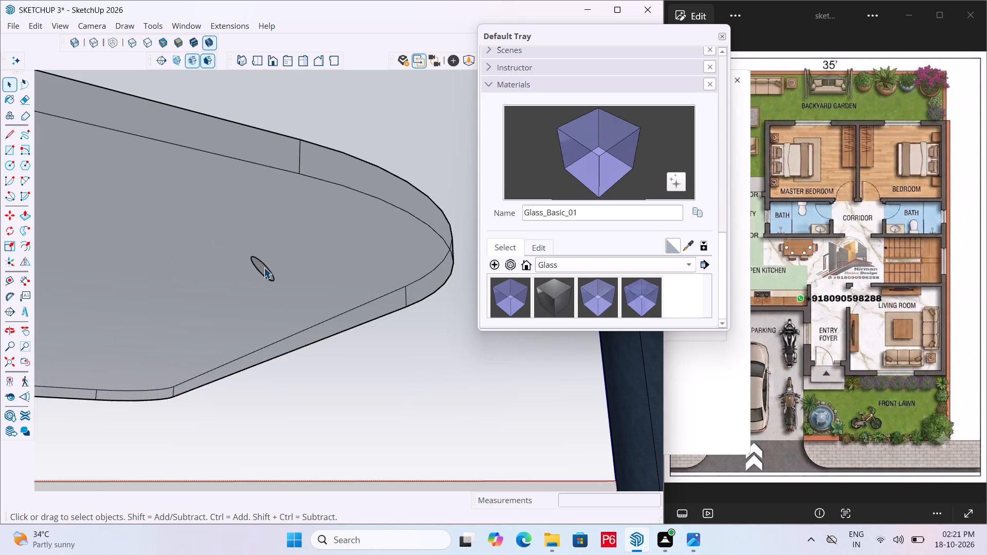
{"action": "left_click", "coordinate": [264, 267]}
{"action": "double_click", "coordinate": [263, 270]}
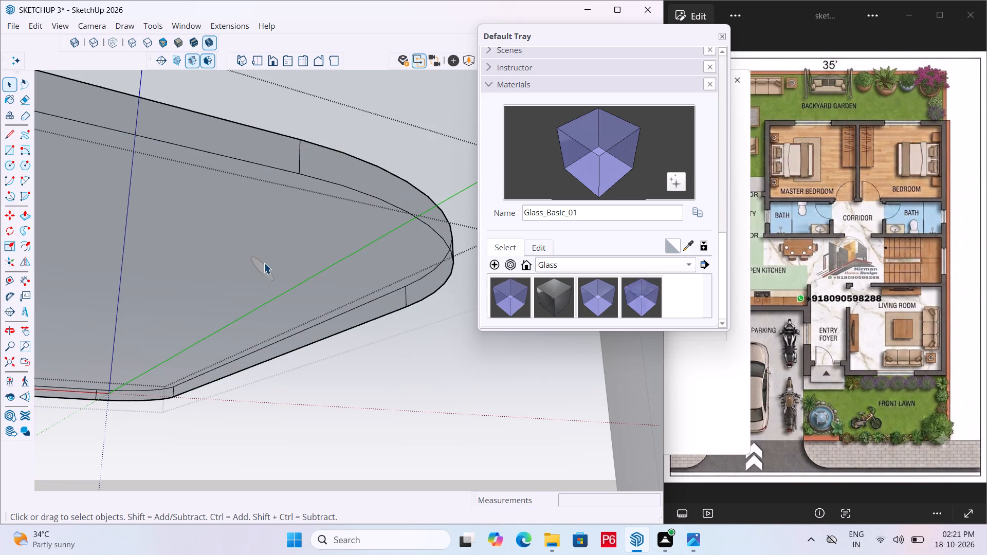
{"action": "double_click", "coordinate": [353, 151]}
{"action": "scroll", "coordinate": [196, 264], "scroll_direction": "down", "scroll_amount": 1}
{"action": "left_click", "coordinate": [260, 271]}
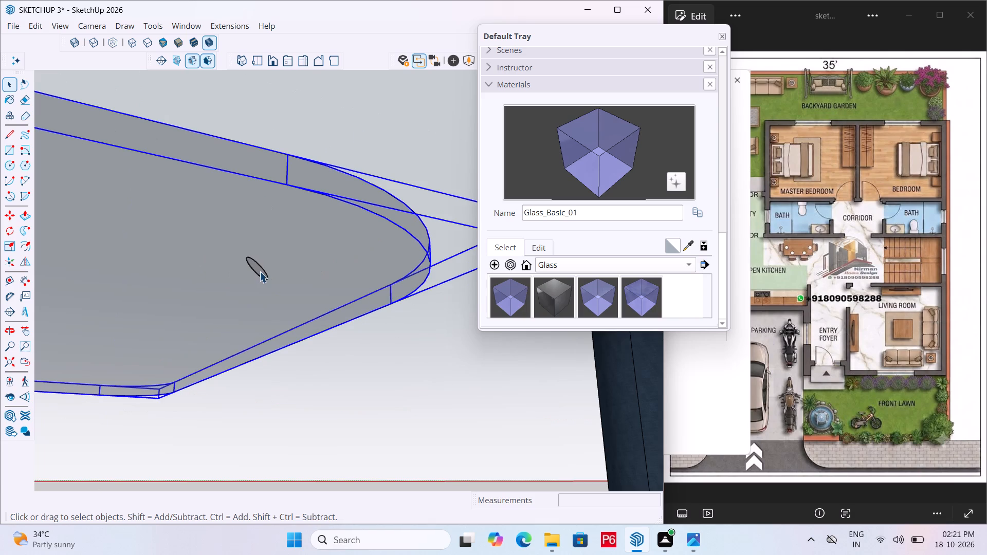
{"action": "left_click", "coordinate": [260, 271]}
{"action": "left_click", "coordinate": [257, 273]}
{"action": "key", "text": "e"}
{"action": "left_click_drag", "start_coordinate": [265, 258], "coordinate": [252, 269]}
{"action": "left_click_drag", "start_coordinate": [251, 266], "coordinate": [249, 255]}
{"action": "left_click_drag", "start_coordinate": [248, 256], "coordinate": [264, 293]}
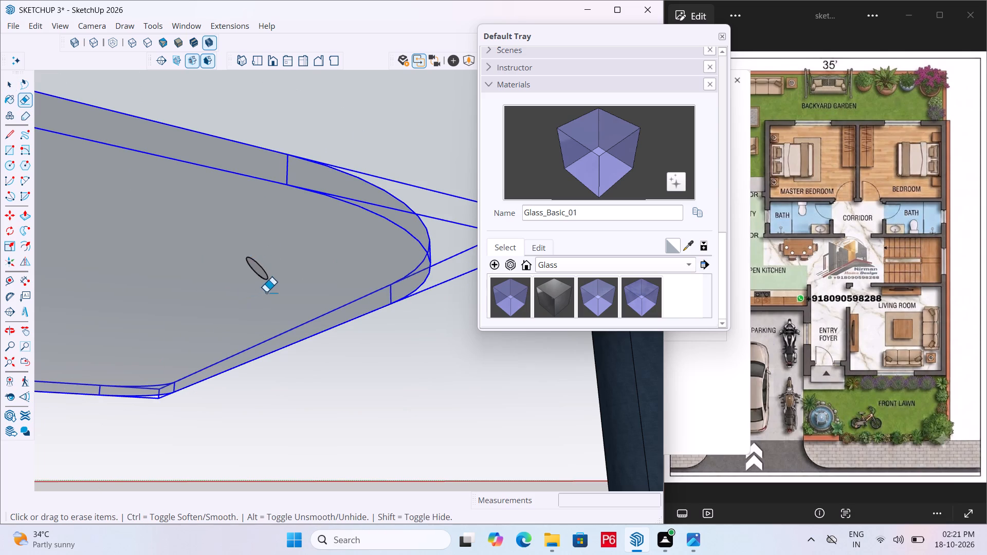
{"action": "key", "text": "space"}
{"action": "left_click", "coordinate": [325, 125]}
Save the model with the tabletop and crossed legs in place.
{"action": "scroll", "coordinate": [155, 226], "scroll_direction": "down", "scroll_amount": 6}
{"action": "scroll", "coordinate": [84, 275], "scroll_direction": "down", "scroll_amount": 3}
{"action": "middle_click_drag", "start_coordinate": [84, 275], "coordinate": [139, 327]}
{"action": "middle_click_drag", "start_coordinate": [95, 314], "coordinate": [216, 325]}
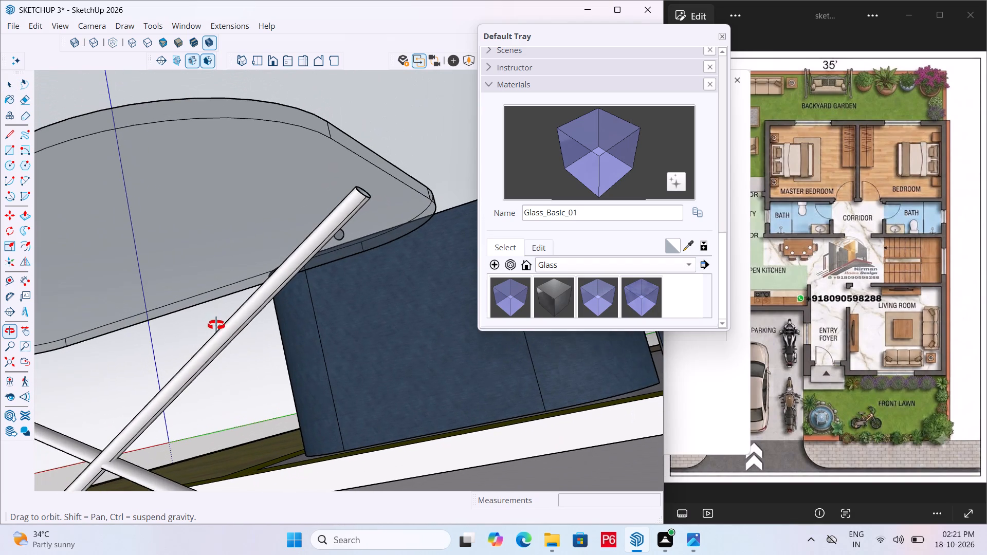
{"action": "middle_click_drag", "start_coordinate": [216, 325], "coordinate": [223, 323]}
{"action": "key", "text": "ctrl+s"}
{"action": "key", "text": "ctrl+s"}
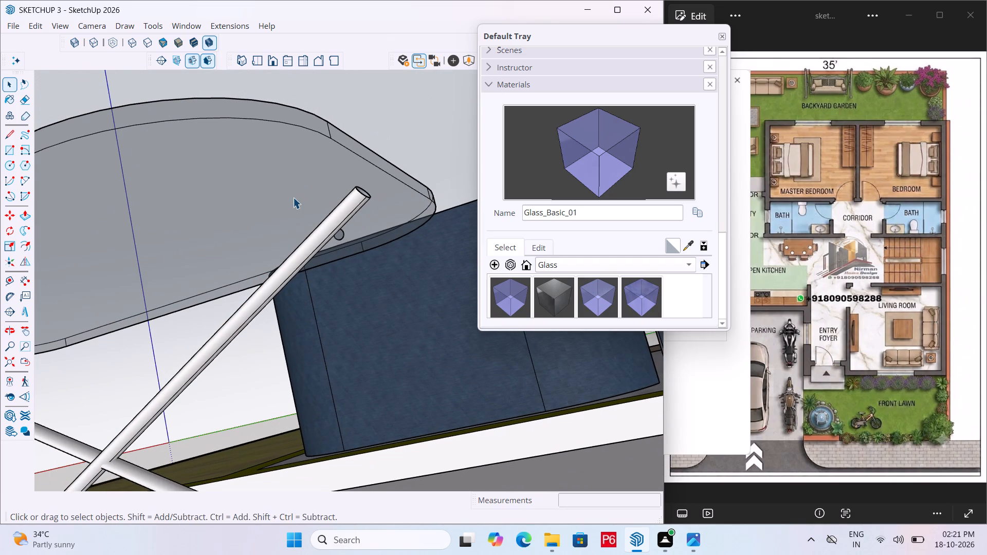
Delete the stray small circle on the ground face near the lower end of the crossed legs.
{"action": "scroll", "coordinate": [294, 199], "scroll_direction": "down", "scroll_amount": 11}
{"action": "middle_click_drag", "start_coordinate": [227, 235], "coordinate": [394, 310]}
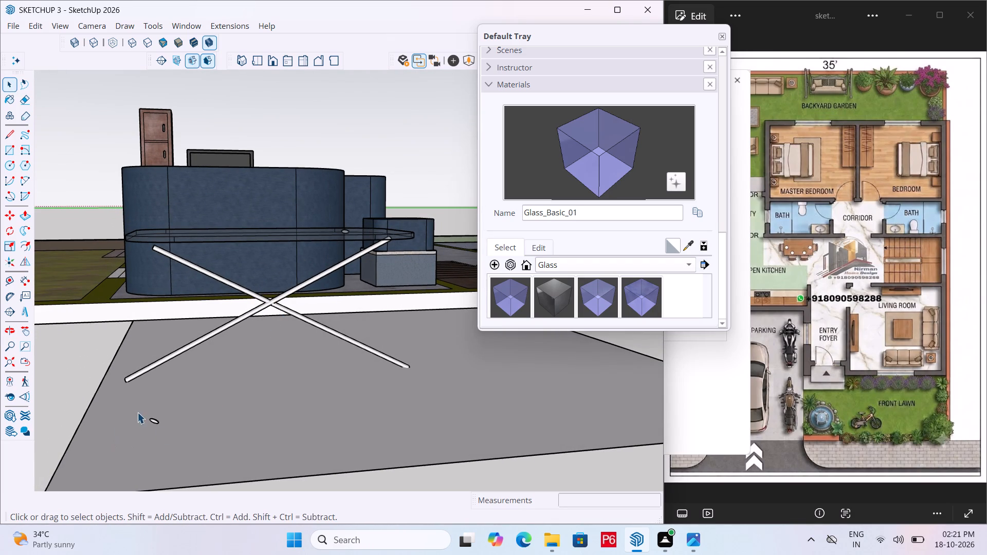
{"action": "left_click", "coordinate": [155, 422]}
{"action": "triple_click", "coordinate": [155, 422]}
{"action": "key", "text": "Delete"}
Undo the stray circle's deletion and the rescaling of both crossed table legs.
{"action": "key", "text": "ctrl+z"}
{"action": "key", "text": "ctrl+z"}
{"action": "key", "text": "ctrl+z"}
{"action": "key", "text": "ctrl+z"}
{"action": "key", "text": "ctrl+z"}
{"action": "key", "text": "ctrl+z"}
{"action": "key", "text": "ctrl+z"}
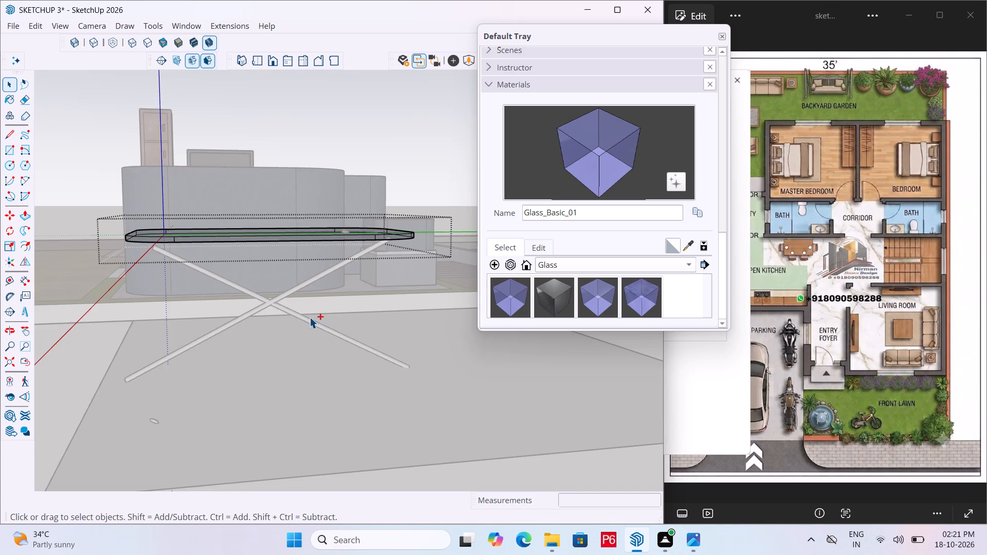
{"action": "key", "text": "ctrl+z"}
{"action": "key", "text": "ctrl+z"}
{"action": "key", "text": "ctrl+z"}
{"action": "key", "text": "ctrl+z"}
{"action": "key", "text": "ctrl+z"}
{"action": "key", "text": "ctrl+z"}
{"action": "key", "text": "ctrl+z"}
{"action": "key", "text": "ctrl+z"}
{"action": "key", "text": "ctrl+z"}
{"action": "key", "text": "ctrl+z"}
{"action": "key", "text": "ctrl+z"}
{"action": "key", "text": "ctrl+z"}
{"action": "key", "text": "ctrl+z"}
{"action": "key", "text": "ctrl+z"}
{"action": "key", "text": "ctrl+z"}
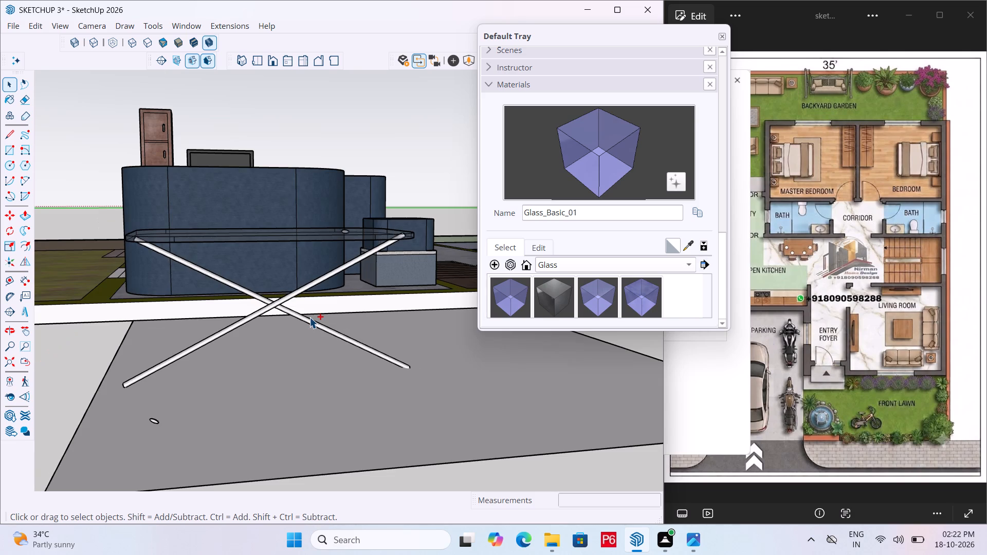
Undo the modelling of the crossed legs and their guide geometry, back to the glass tabletop without legs.
{"action": "key", "text": "ctrl+z"}
{"action": "key", "text": "ctrl+z"}
{"action": "key", "text": "ctrl+z"}
{"action": "key", "text": "ctrl+z"}
{"action": "key", "text": "ctrl+z"}
{"action": "key", "text": "ctrl+z"}
{"action": "key", "text": "ctrl+z"}
{"action": "key", "text": "ctrl+z"}
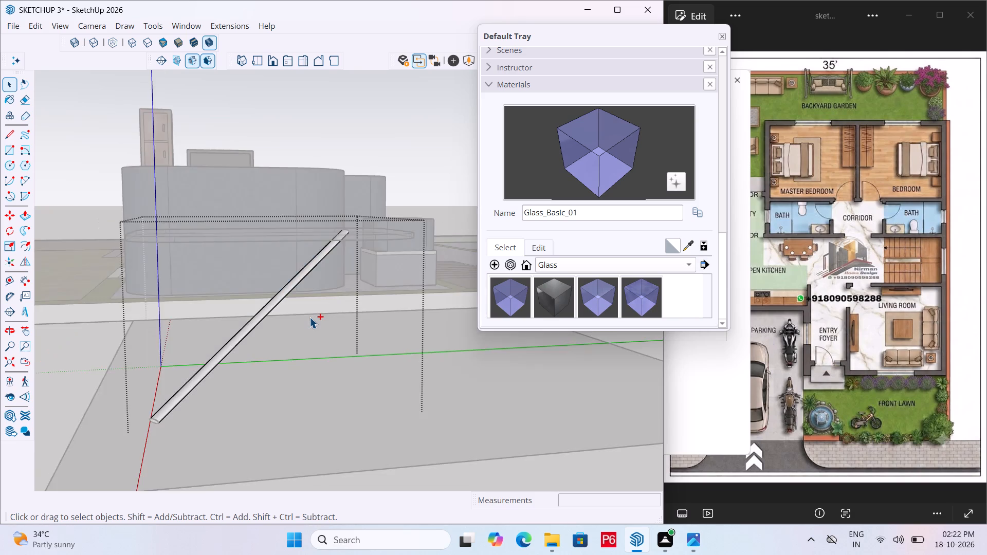
{"action": "key", "text": "ctrl+z"}
{"action": "key", "text": "ctrl+z"}
{"action": "key", "text": "ctrl+z"}
{"action": "key", "text": "ctrl+z"}
{"action": "key", "text": "ctrl+z"}
{"action": "key", "text": "ctrl+z"}
{"action": "key", "text": "ctrl+z"}
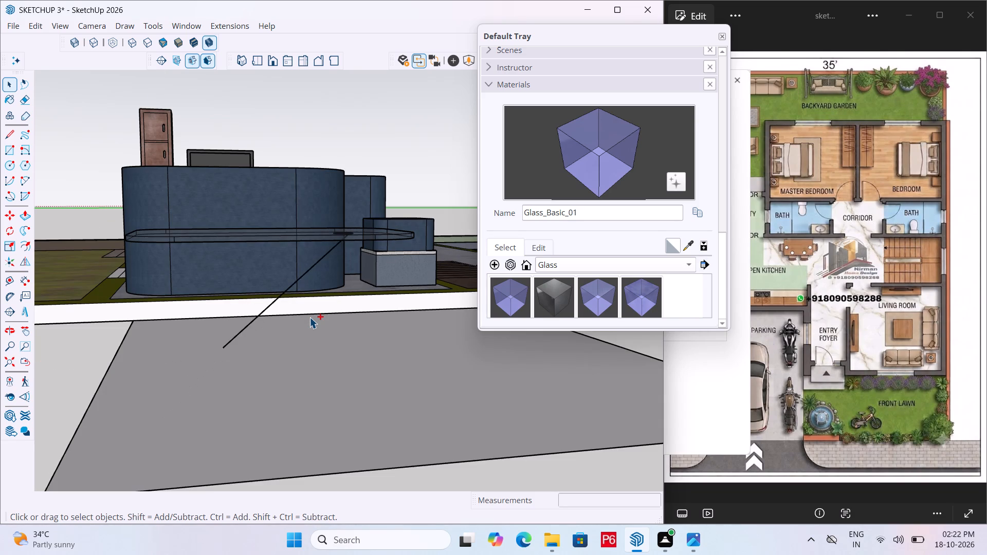
{"action": "key", "text": "ctrl+z"}
{"action": "key", "text": "ctrl+z"}
{"action": "key", "text": "ctrl+z"}
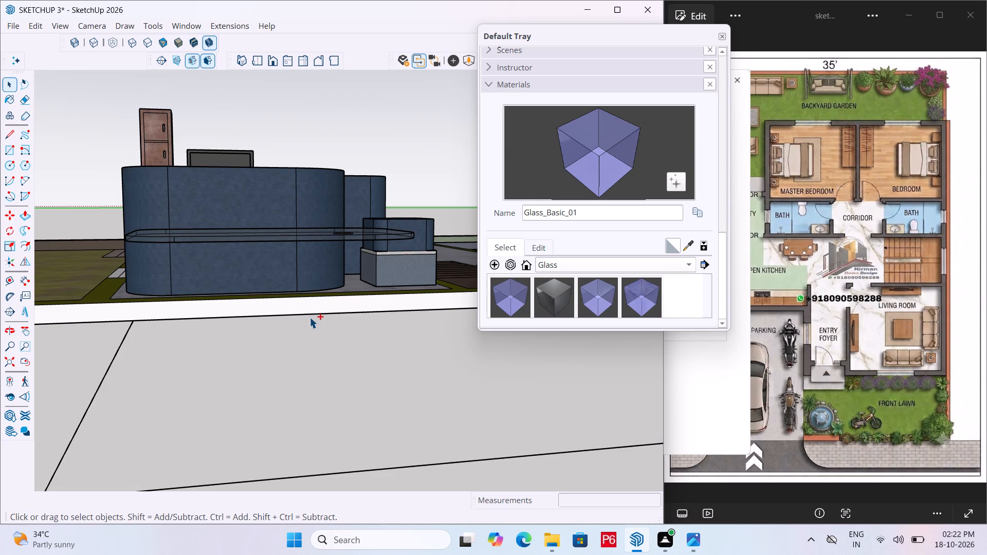
Undo the glass tabletop and the base outline on the ground beside the house, removing the centre table entirely.
{"action": "key", "text": "ctrl+z"}
{"action": "key", "text": "ctrl+z"}
{"action": "key", "text": "ctrl+z"}
{"action": "key", "text": "ctrl+z"}
{"action": "key", "text": "ctrl+z"}
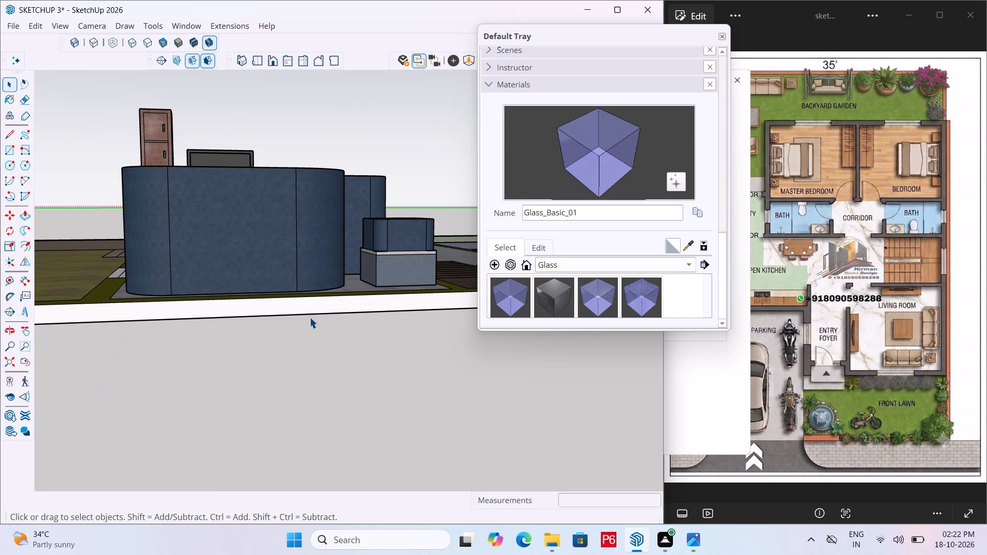
Undo the leg changes on the living room's centre table, back to four upright legs under the glass top, and exit the group.
{"action": "scroll", "coordinate": [28, 264], "scroll_direction": "down", "scroll_amount": 1}
{"action": "middle_click_drag", "start_coordinate": [44, 265], "coordinate": [346, 408]}
{"action": "key", "text": "ctrl+z"}
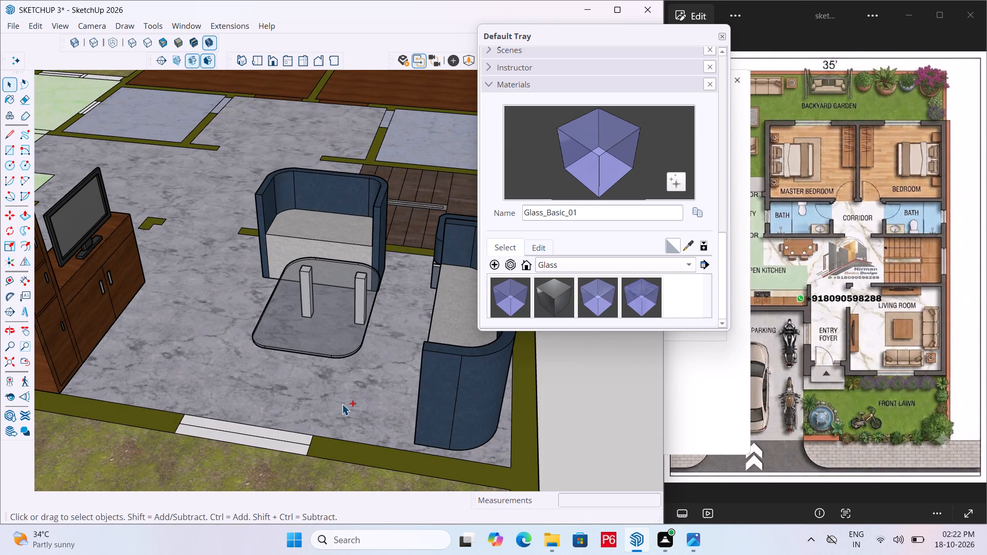
{"action": "key", "text": "ctrl+z"}
{"action": "key", "text": "ctrl+z"}
{"action": "key", "text": "ctrl+z"}
{"action": "key", "text": "ctrl+z"}
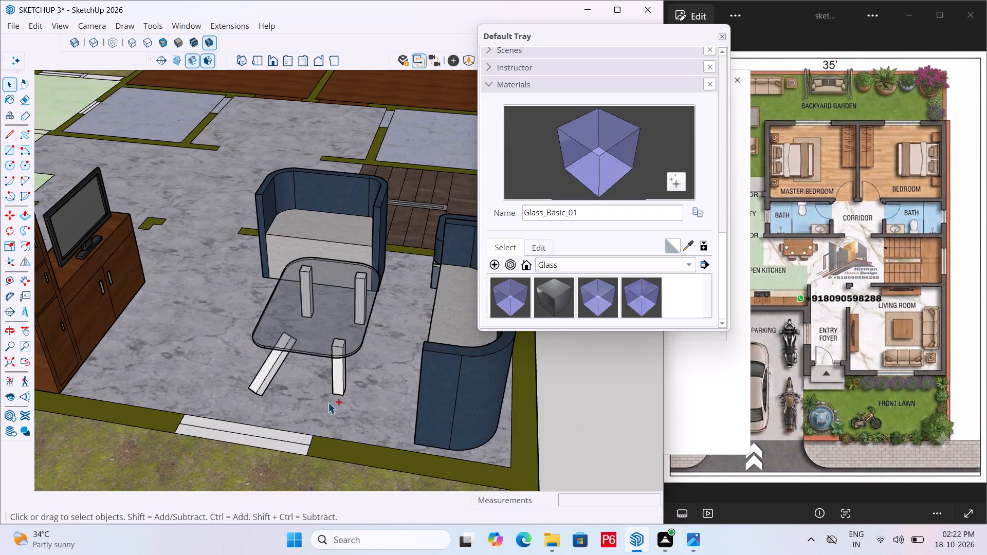
{"action": "key", "text": "ctrl+z"}
{"action": "key", "text": "ctrl+z"}
{"action": "key", "text": "ctrl+z"}
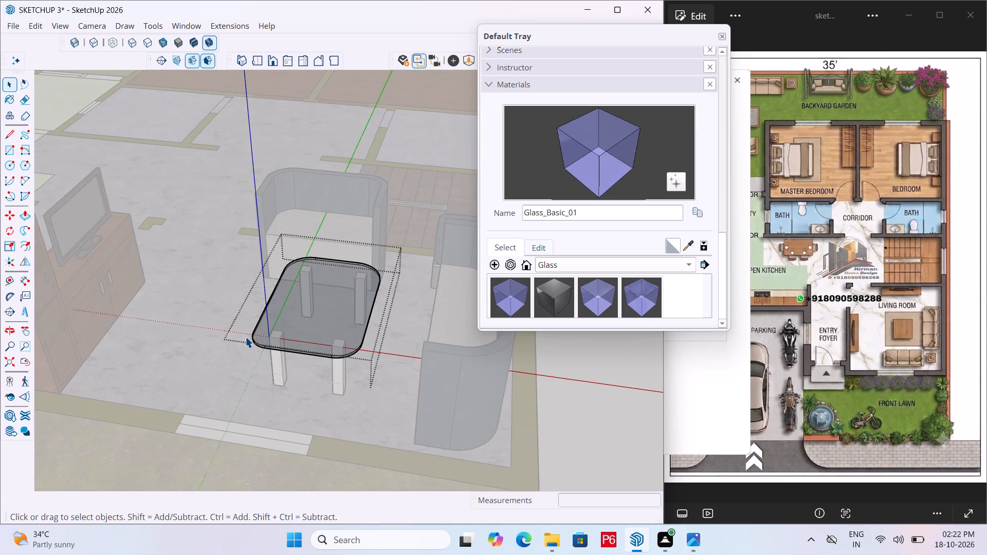
{"action": "scroll", "coordinate": [200, 312], "scroll_direction": "down", "scroll_amount": 9}
{"action": "key", "text": "space"}
{"action": "left_click", "coordinate": [413, 151]}
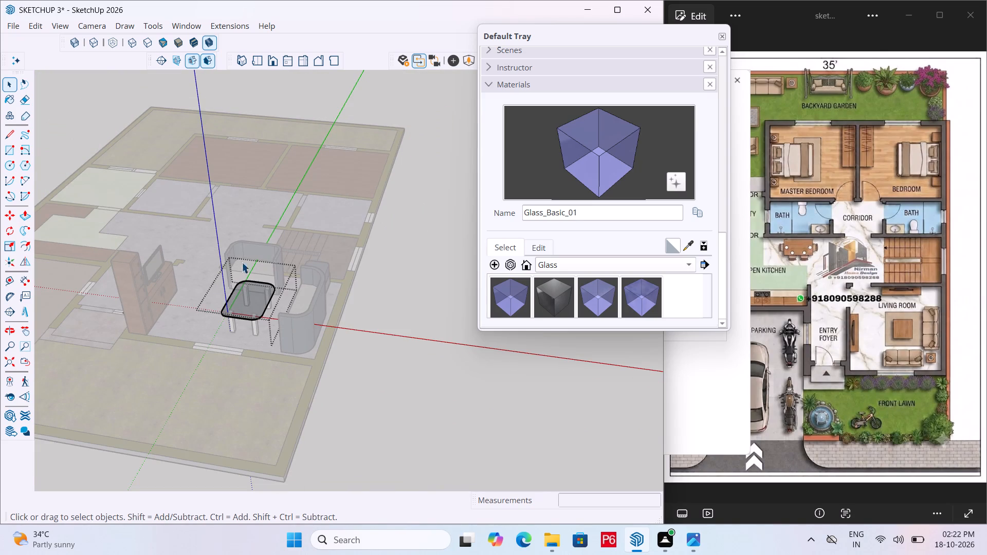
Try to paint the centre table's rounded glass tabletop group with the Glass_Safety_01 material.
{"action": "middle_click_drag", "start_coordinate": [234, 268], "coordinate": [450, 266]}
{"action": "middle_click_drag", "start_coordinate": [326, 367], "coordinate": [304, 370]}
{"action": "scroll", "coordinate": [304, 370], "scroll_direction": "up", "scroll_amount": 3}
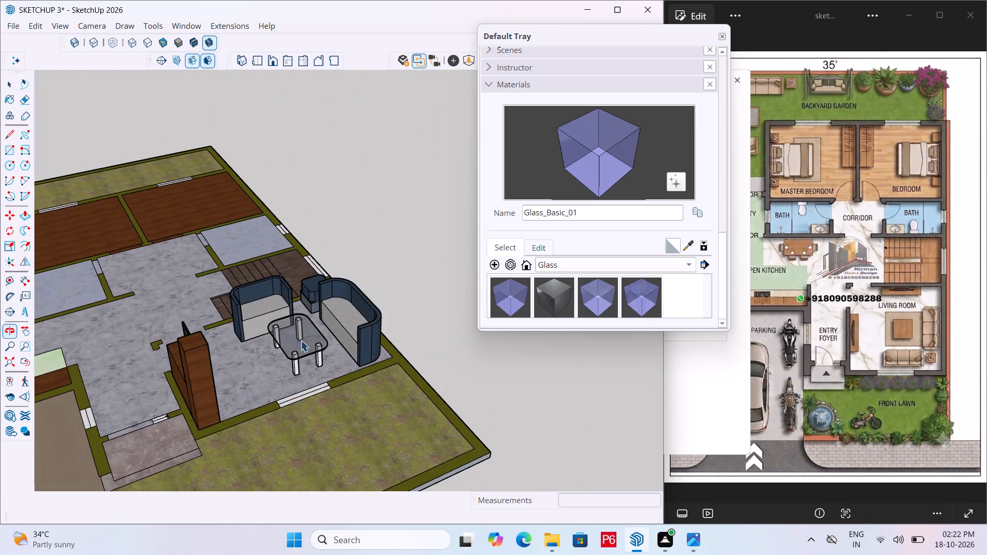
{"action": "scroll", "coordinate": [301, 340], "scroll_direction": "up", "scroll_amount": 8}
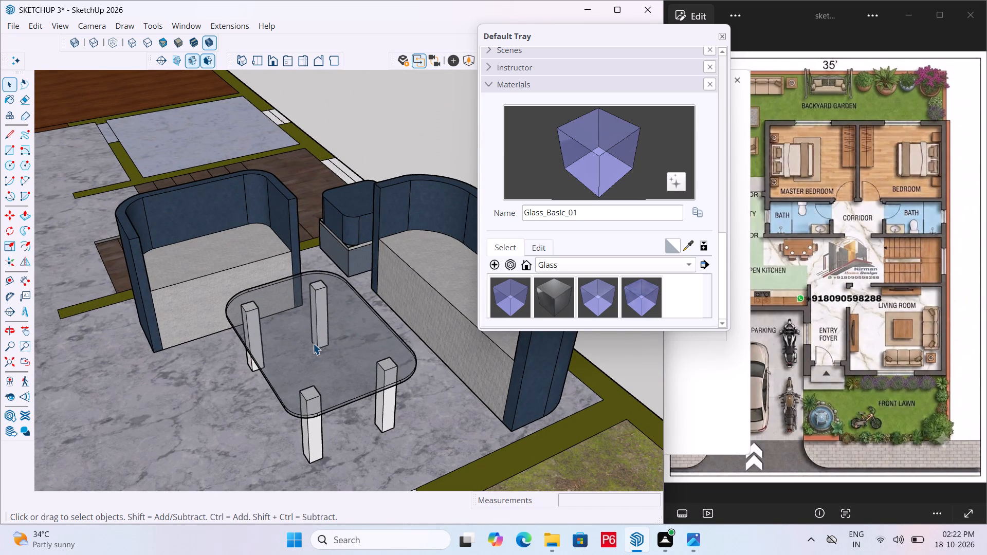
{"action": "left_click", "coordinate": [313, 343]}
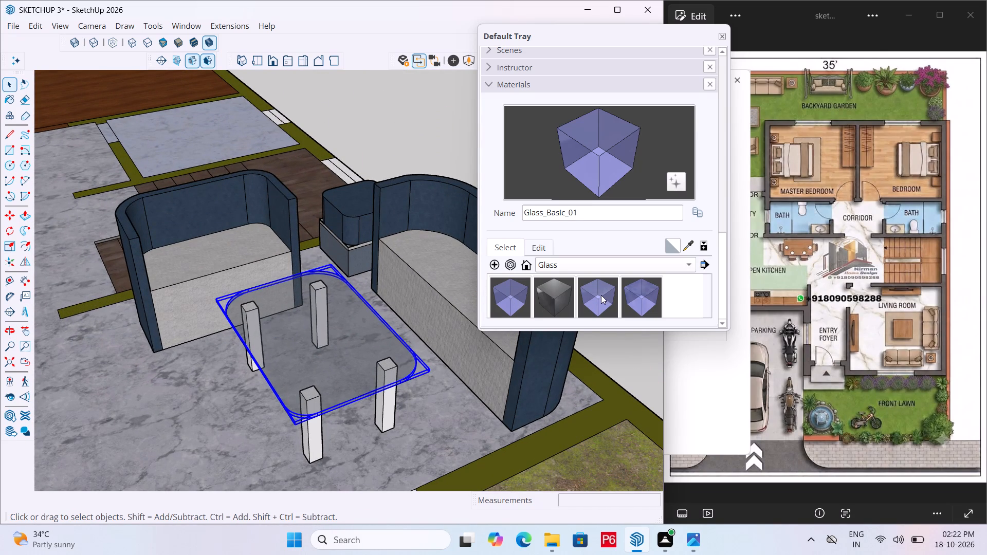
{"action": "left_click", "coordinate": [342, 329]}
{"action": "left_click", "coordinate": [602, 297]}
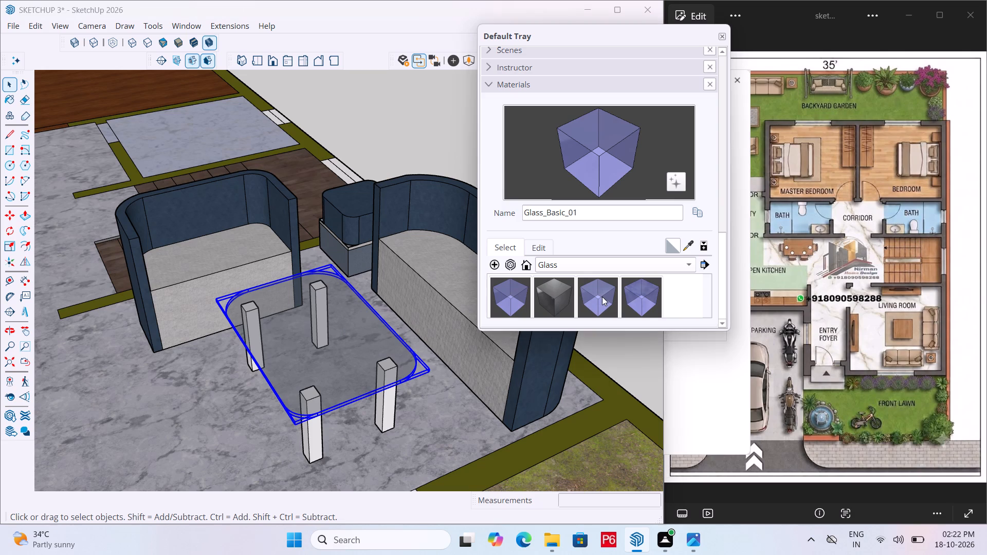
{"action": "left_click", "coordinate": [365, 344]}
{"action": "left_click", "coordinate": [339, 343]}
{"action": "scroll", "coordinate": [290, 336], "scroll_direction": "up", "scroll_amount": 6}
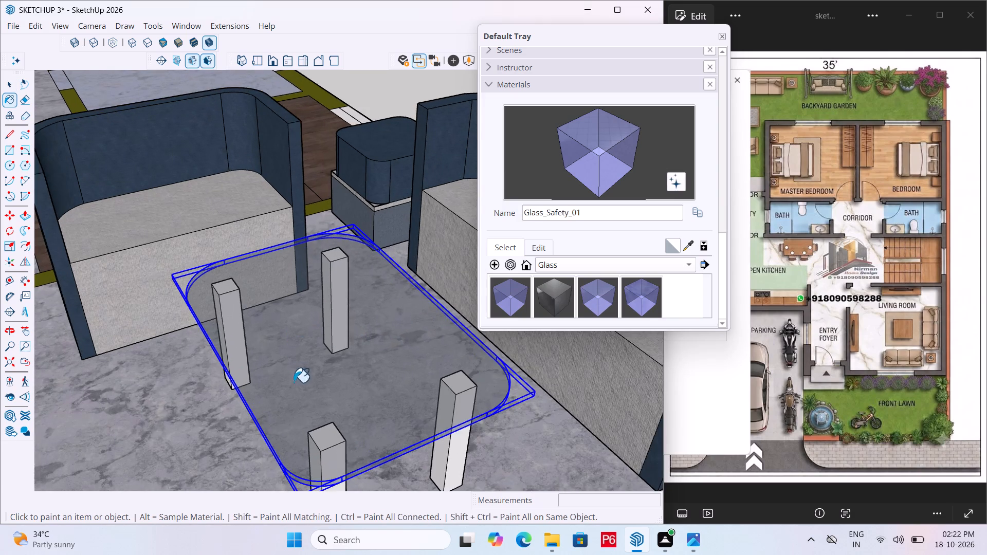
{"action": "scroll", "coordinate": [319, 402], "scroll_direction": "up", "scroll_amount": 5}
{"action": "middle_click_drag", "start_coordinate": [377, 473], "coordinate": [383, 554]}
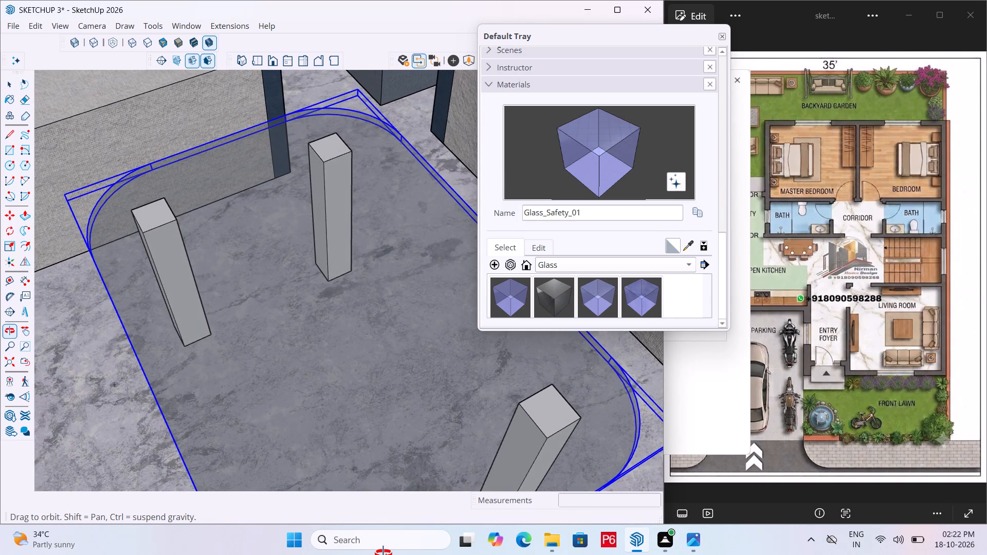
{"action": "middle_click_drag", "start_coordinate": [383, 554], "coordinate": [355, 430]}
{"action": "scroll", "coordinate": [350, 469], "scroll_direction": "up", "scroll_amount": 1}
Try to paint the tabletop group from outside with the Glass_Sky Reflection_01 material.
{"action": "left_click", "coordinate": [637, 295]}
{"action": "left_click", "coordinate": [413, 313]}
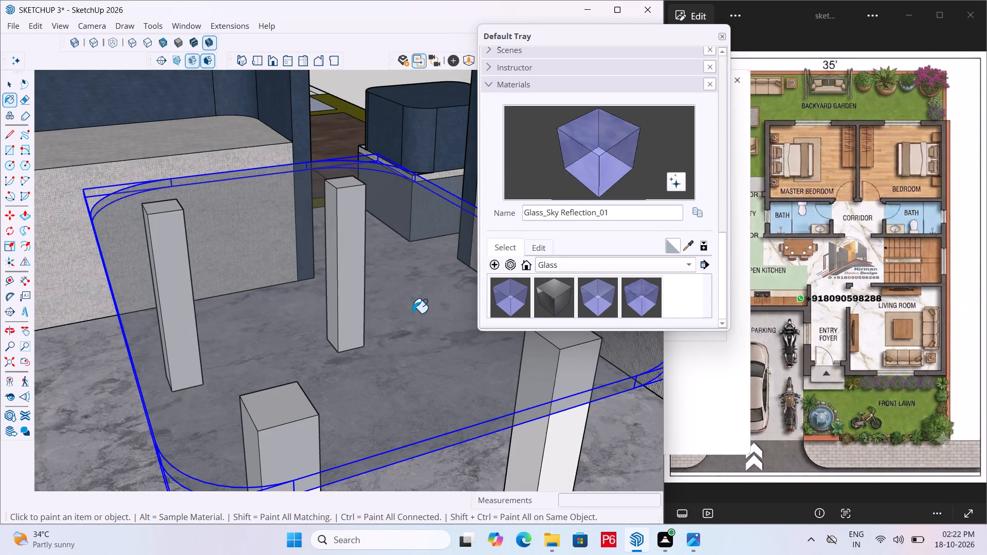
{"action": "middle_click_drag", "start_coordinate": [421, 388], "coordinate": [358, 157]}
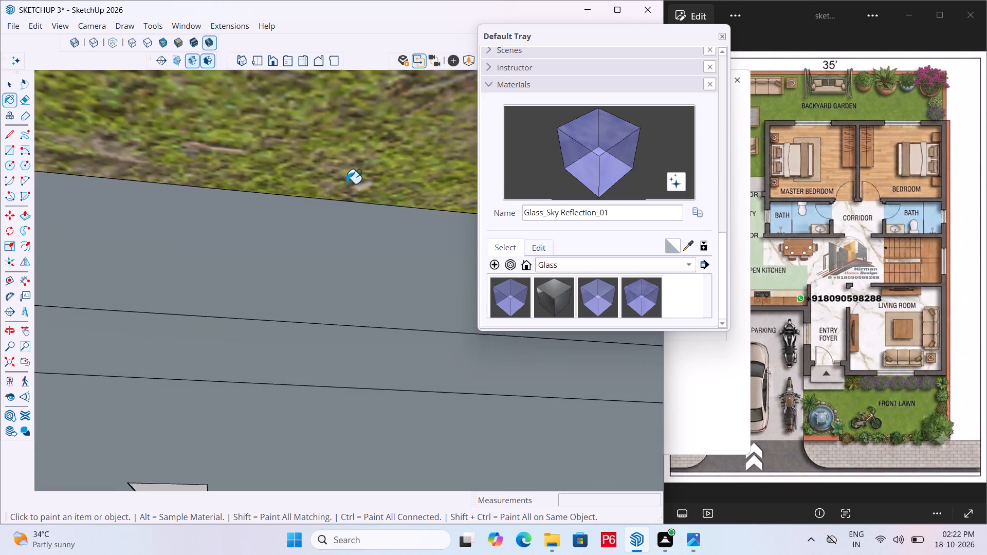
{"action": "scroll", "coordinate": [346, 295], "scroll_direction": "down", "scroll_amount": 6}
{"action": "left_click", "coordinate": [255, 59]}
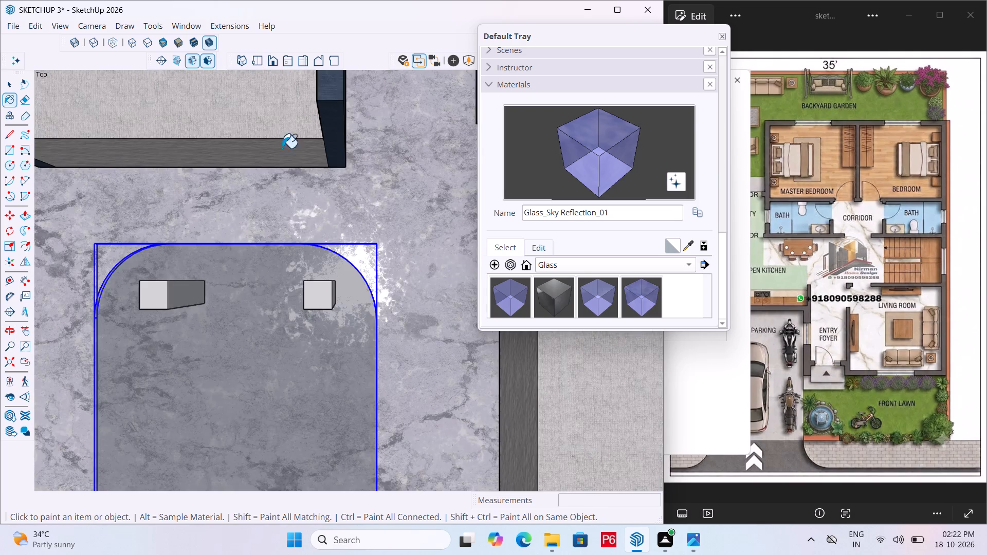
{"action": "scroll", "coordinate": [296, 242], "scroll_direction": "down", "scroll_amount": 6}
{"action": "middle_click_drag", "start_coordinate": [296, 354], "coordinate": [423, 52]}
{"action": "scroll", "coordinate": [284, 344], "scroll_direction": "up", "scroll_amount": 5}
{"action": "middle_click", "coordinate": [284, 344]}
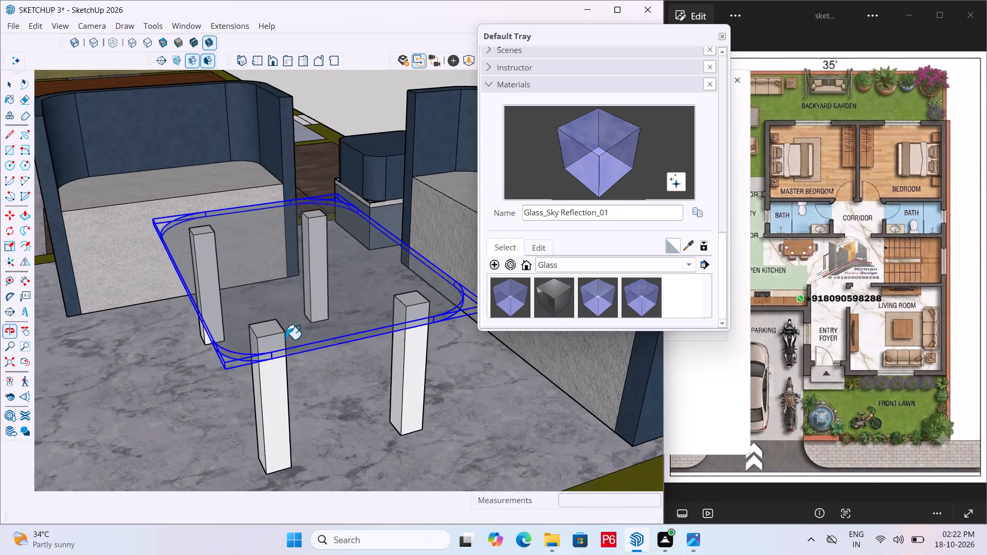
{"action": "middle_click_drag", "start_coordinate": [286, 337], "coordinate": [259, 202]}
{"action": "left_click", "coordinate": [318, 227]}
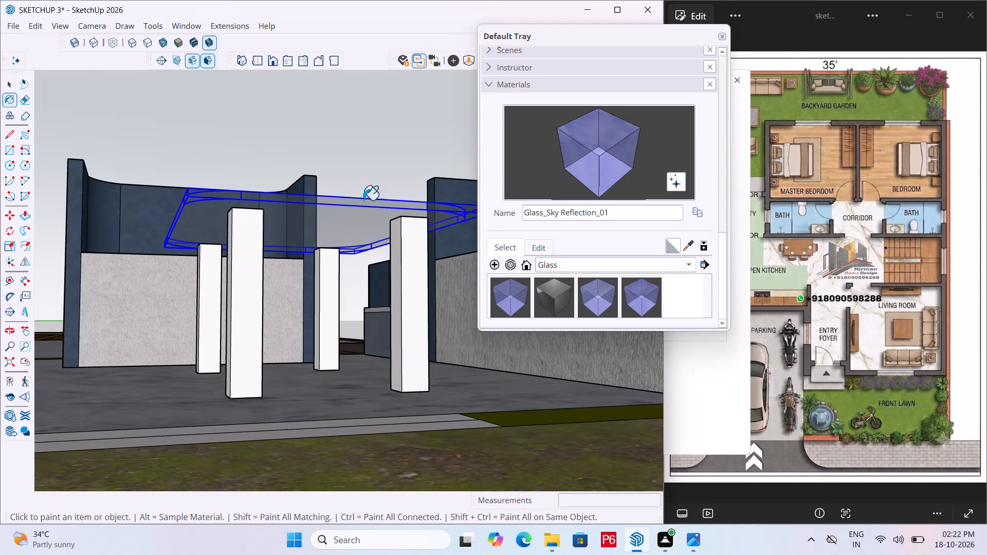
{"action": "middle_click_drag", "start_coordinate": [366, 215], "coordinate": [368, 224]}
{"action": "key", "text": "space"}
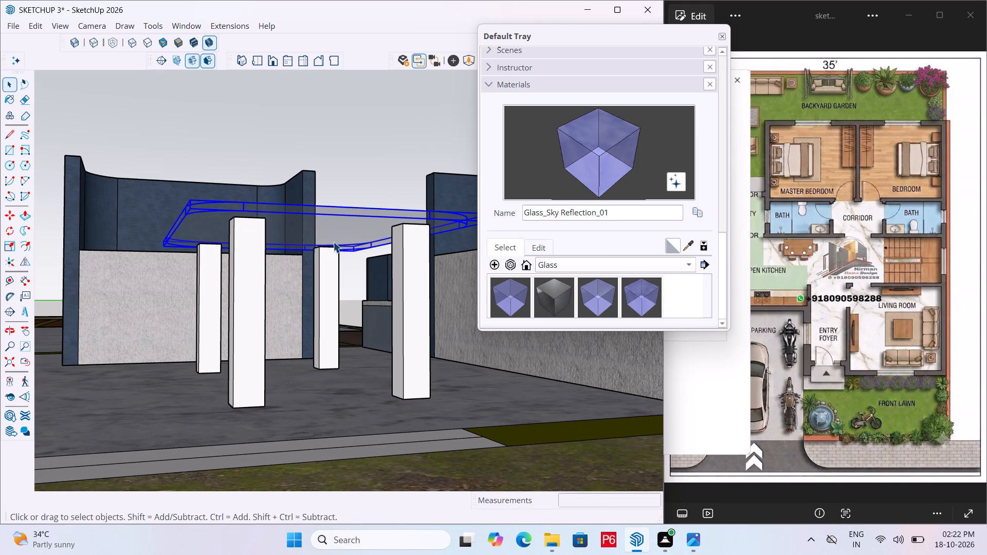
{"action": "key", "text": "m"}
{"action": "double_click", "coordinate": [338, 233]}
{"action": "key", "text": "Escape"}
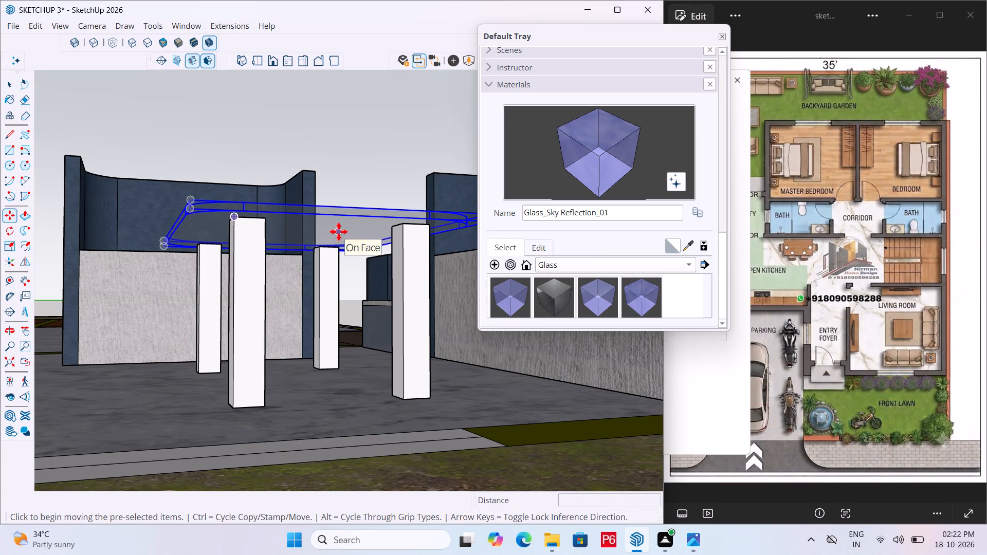
Open the tabletop group, paint all its connected faces with Glass_Sky Reflection_01, and exit the group.
{"action": "key", "text": "space"}
{"action": "double_click", "coordinate": [342, 228]}
{"action": "left_click", "coordinate": [325, 224]}
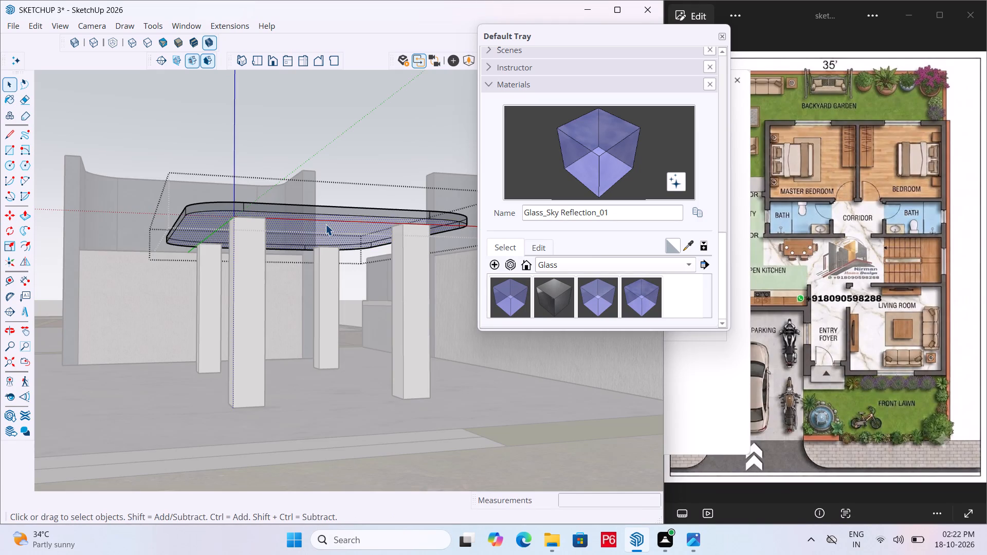
{"action": "double_click", "coordinate": [325, 224]}
{"action": "scroll", "coordinate": [334, 211], "scroll_direction": "up", "scroll_amount": 4}
{"action": "left_click", "coordinate": [650, 298]}
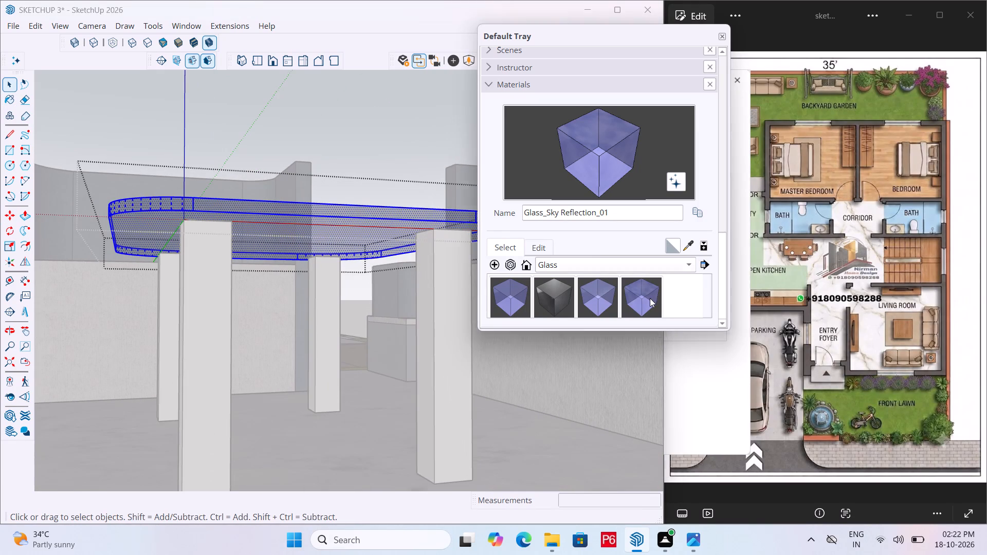
{"action": "left_click", "coordinate": [359, 239]}
{"action": "middle_click_drag", "start_coordinate": [365, 206], "coordinate": [312, 418]}
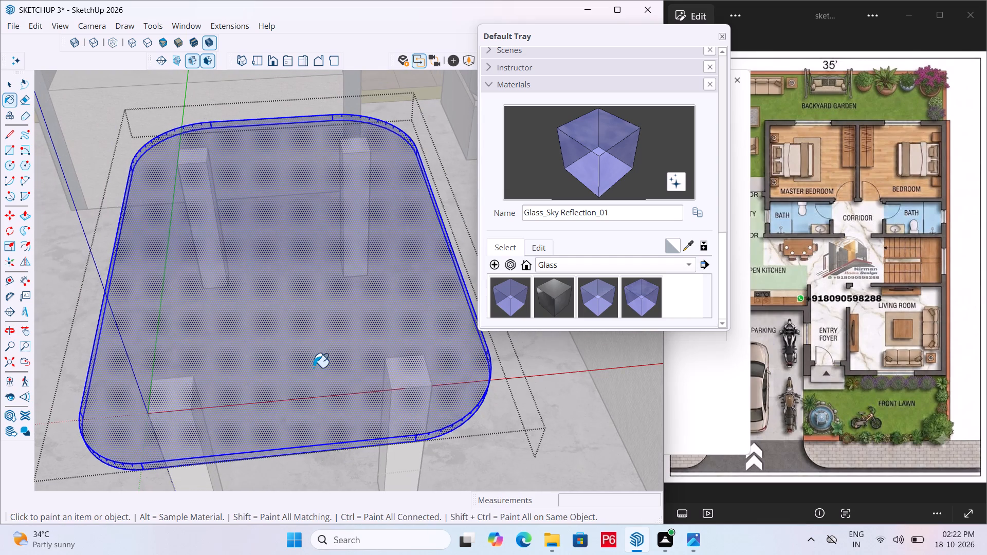
{"action": "left_click_drag", "start_coordinate": [313, 367], "coordinate": [313, 361]}
{"action": "left_click", "coordinate": [307, 257]}
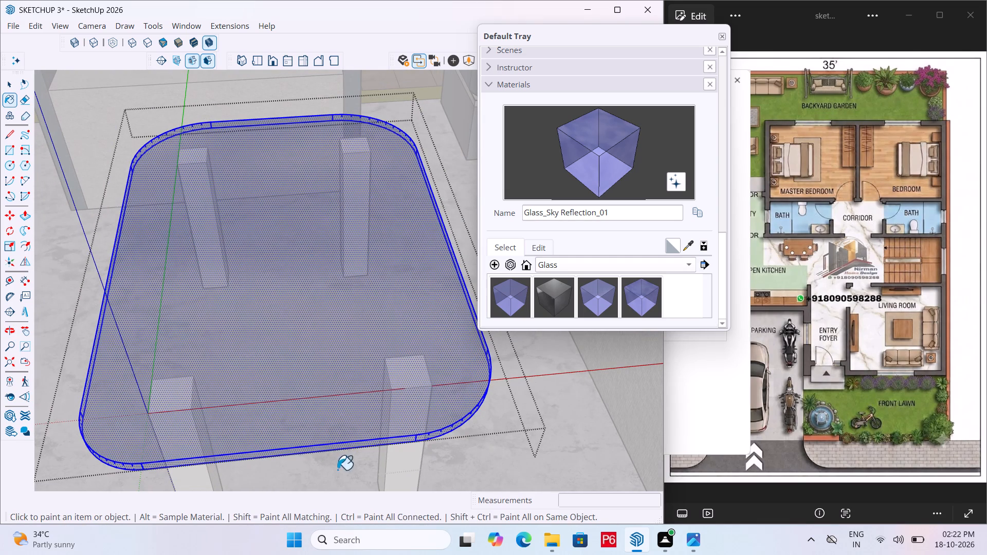
{"action": "middle_click_drag", "start_coordinate": [339, 469], "coordinate": [301, 366]}
{"action": "scroll", "coordinate": [319, 251], "scroll_direction": "up", "scroll_amount": 4}
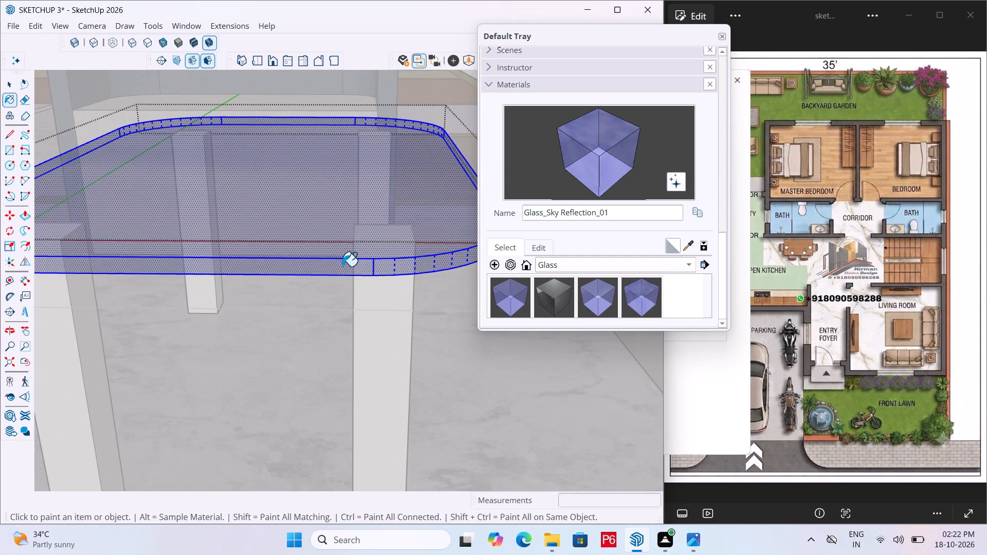
{"action": "scroll", "coordinate": [346, 292], "scroll_direction": "down", "scroll_amount": 16}
{"action": "key", "text": "space"}
{"action": "double_click", "coordinate": [447, 149]}
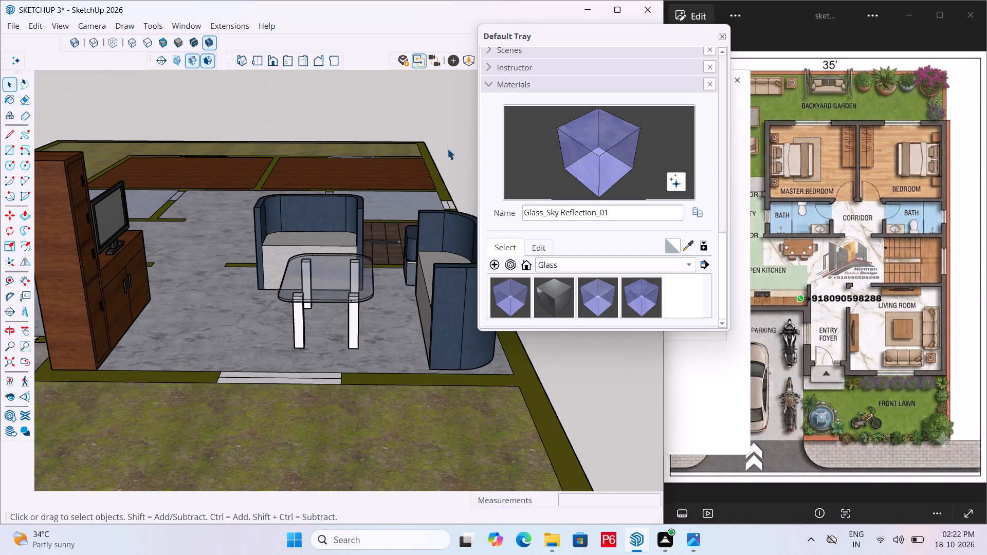
Save the model.
{"action": "middle_click_drag", "start_coordinate": [245, 286], "coordinate": [398, 372]}
{"action": "scroll", "coordinate": [379, 304], "scroll_direction": "up", "scroll_amount": 5}
{"action": "middle_click", "coordinate": [379, 304]}
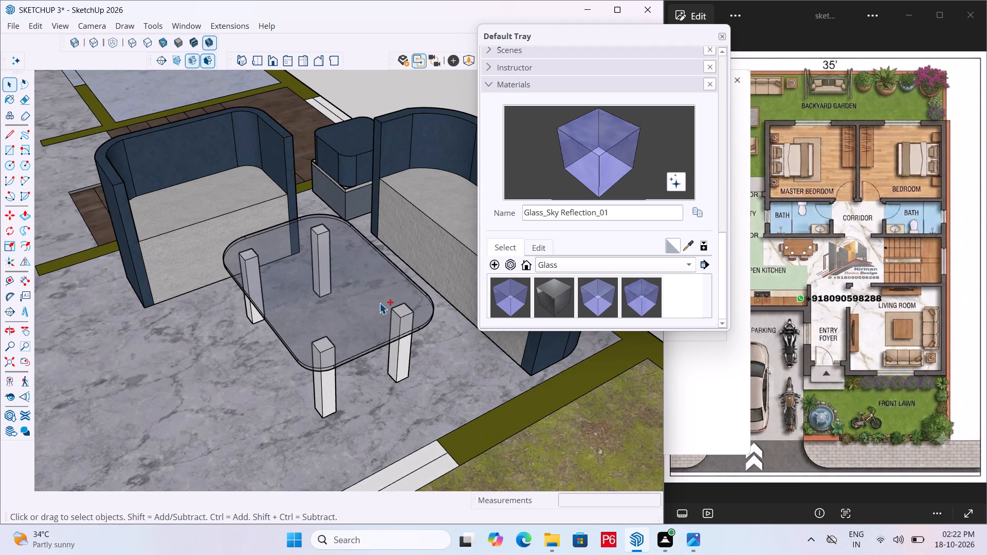
{"action": "key", "text": "ctrl+s"}
{"action": "key", "text": "ctrl+s"}
{"action": "key", "text": "ctrl+s"}
{"action": "key", "text": "ctrl+s"}
Paint all four legs of the living room's centre table with the M09_Shadow_Night solid colour and clear the selection.
{"action": "scroll", "coordinate": [339, 326], "scroll_direction": "down", "scroll_amount": 6}
{"action": "scroll", "coordinate": [280, 335], "scroll_direction": "down", "scroll_amount": 5}
{"action": "middle_click_drag", "start_coordinate": [338, 359], "coordinate": [331, 371]}
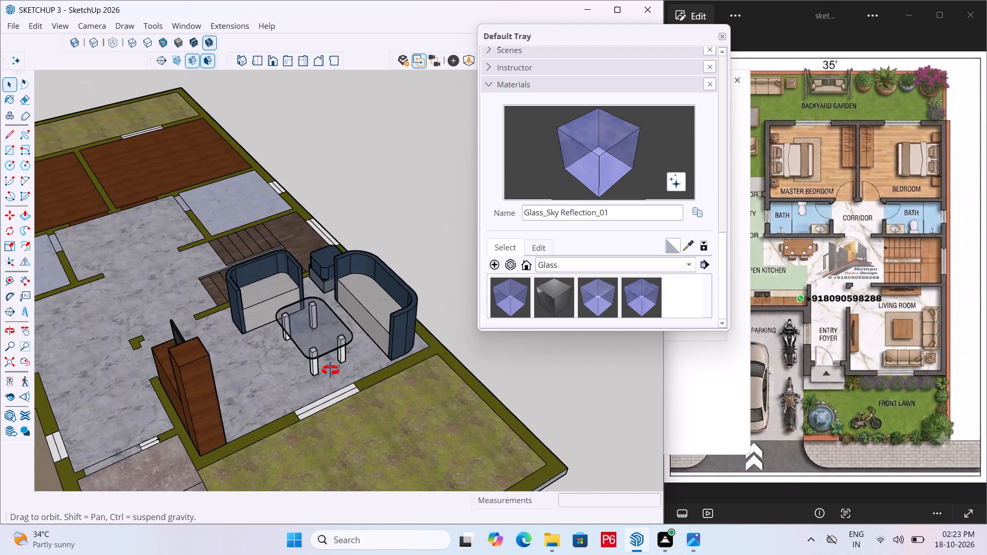
{"action": "middle_click_drag", "start_coordinate": [331, 371], "coordinate": [359, 362]}
{"action": "middle_click_drag", "start_coordinate": [360, 358], "coordinate": [363, 344]}
{"action": "scroll", "coordinate": [361, 354], "scroll_direction": "up", "scroll_amount": 3}
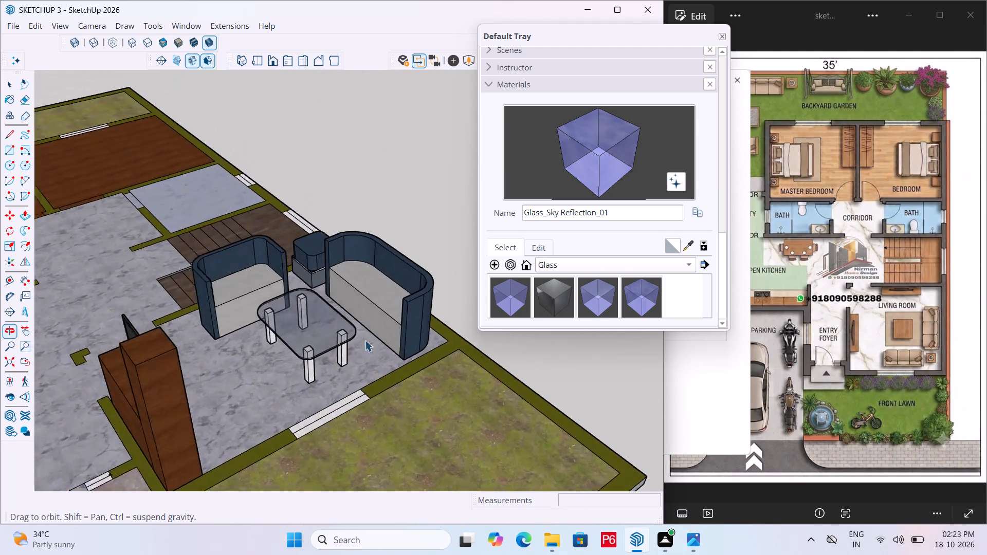
{"action": "scroll", "coordinate": [365, 340], "scroll_direction": "up", "scroll_amount": 7}
{"action": "left_click", "coordinate": [246, 413]}
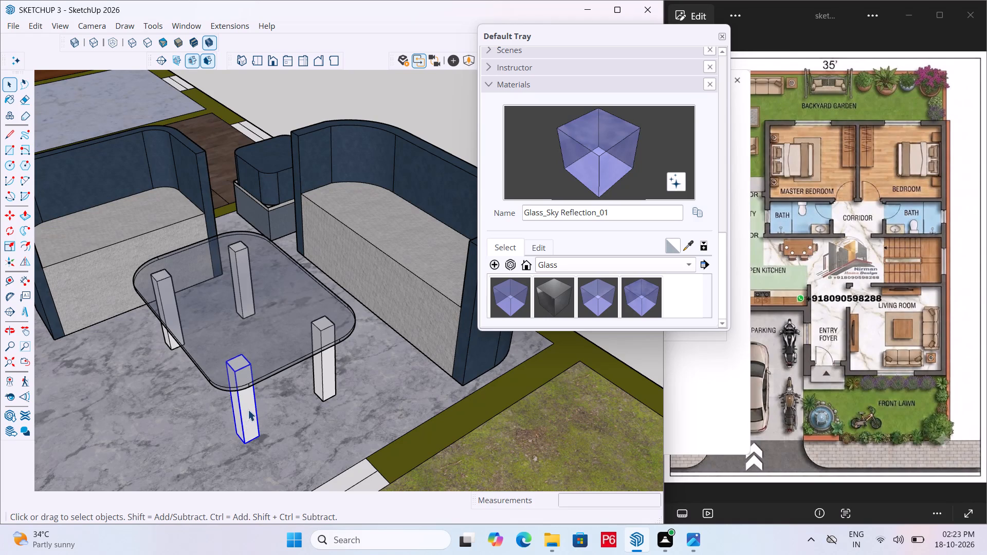
{"action": "double_click", "coordinate": [605, 267]}
{"action": "left_click", "coordinate": [592, 345]}
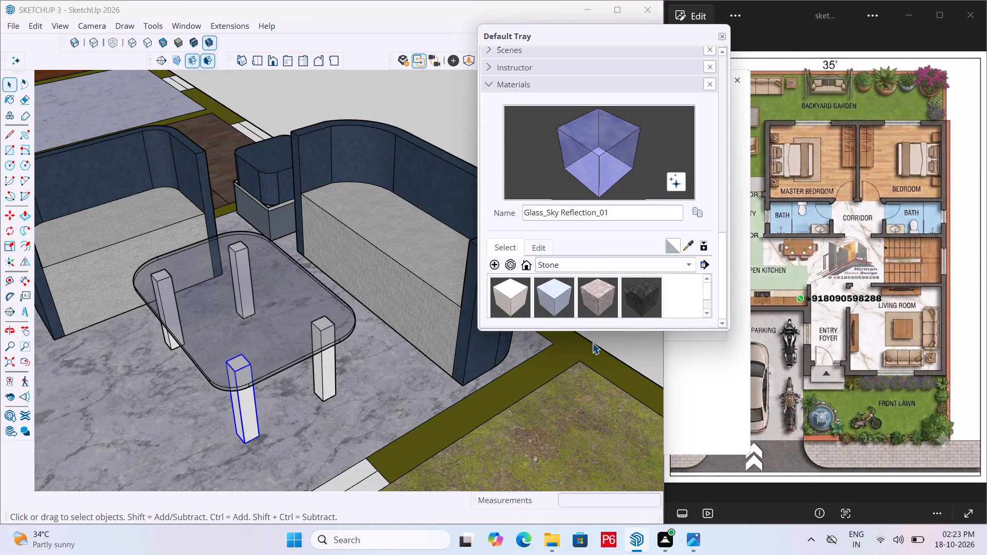
{"action": "left_click", "coordinate": [623, 269]}
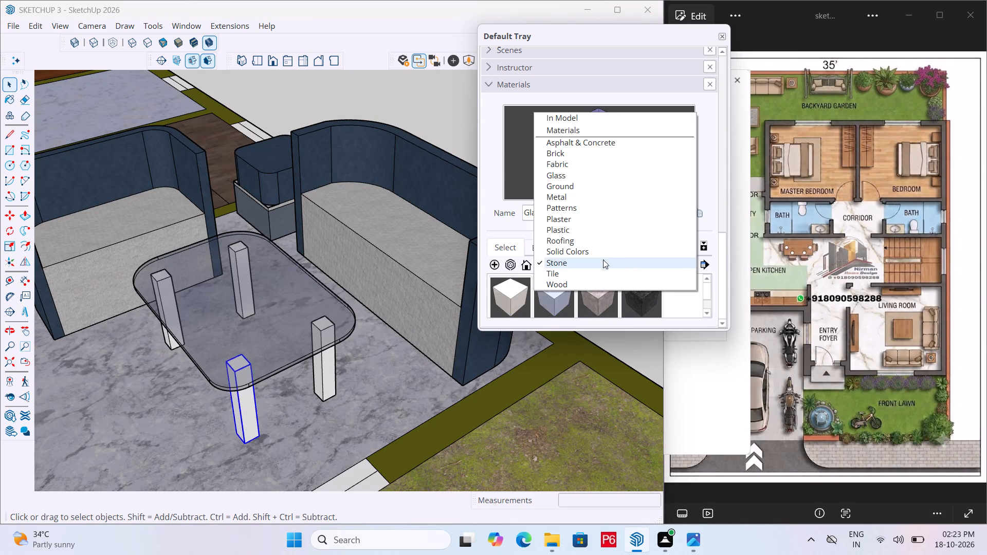
{"action": "left_click", "coordinate": [601, 253]}
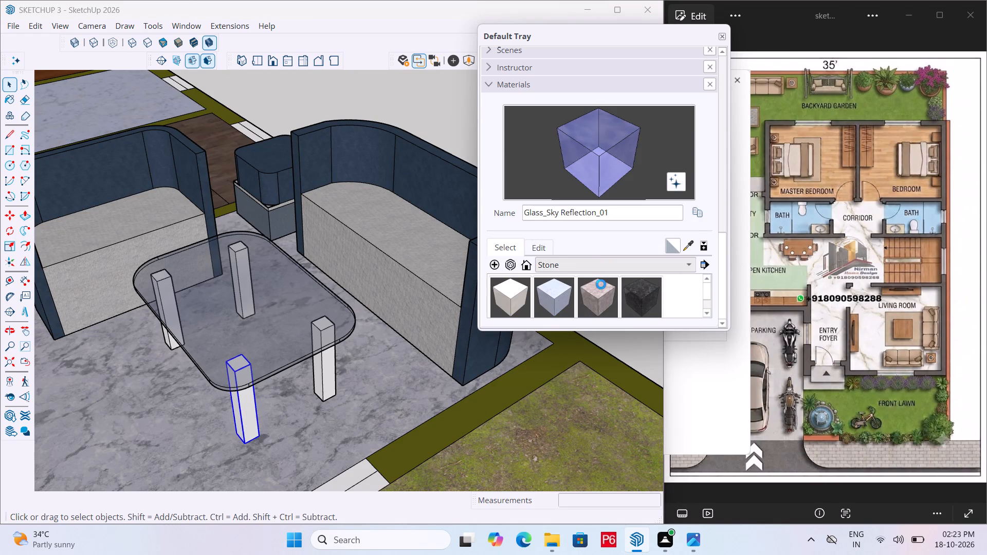
{"action": "scroll", "coordinate": [601, 284], "scroll_direction": "down", "scroll_amount": 14}
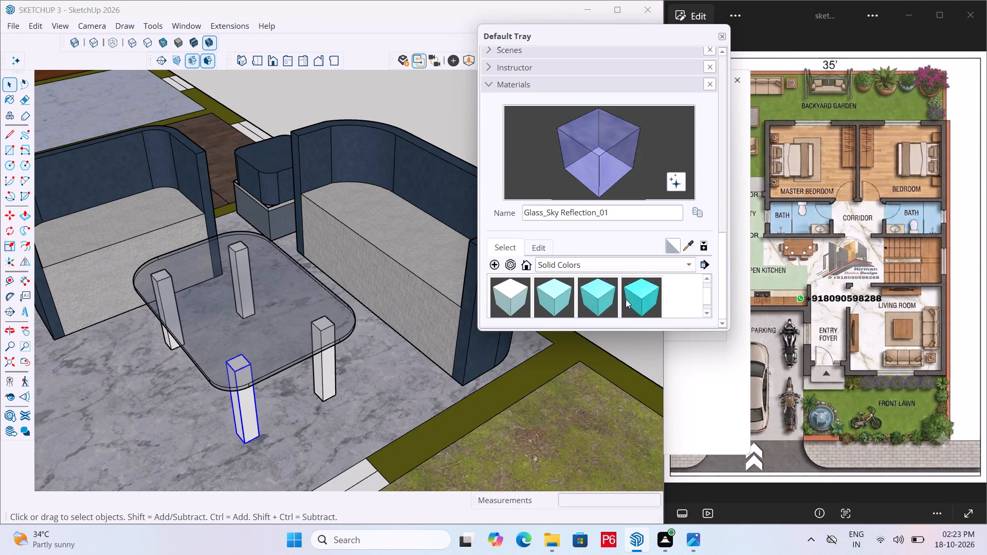
{"action": "scroll", "coordinate": [626, 299], "scroll_direction": "down", "scroll_amount": 14}
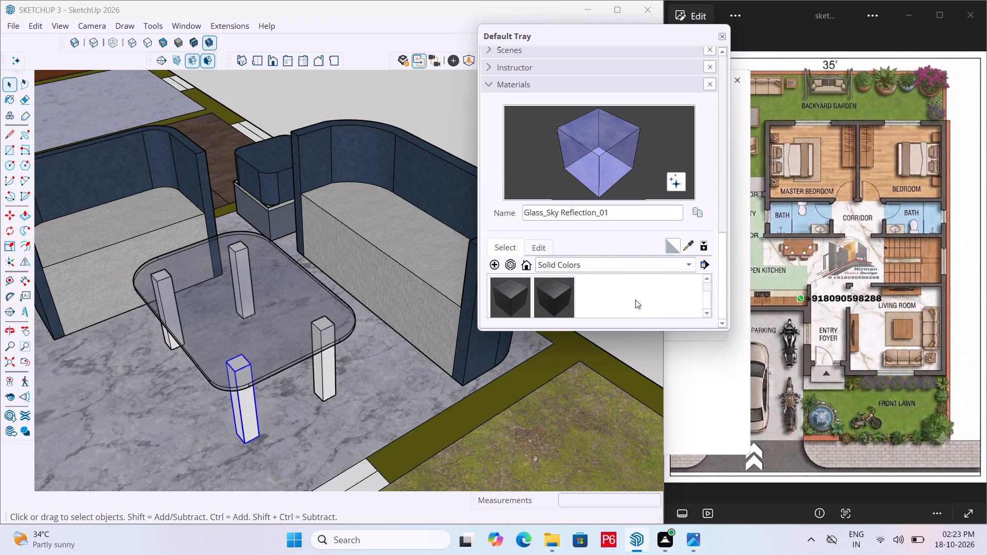
{"action": "left_click", "coordinate": [561, 294]}
{"action": "left_click", "coordinate": [328, 374]}
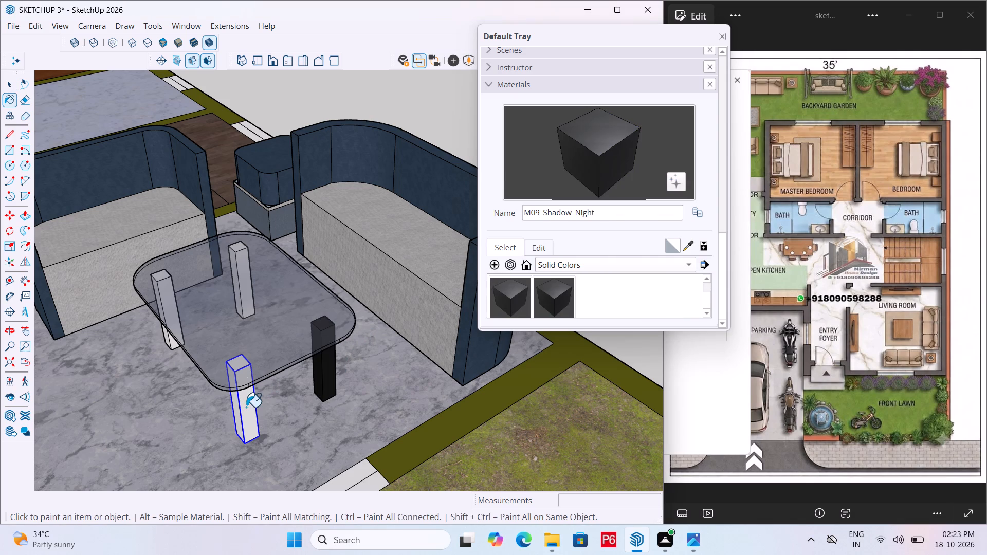
{"action": "left_click", "coordinate": [246, 407]}
{"action": "middle_click_drag", "start_coordinate": [130, 339], "coordinate": [374, 338]}
{"action": "left_click", "coordinate": [253, 411]}
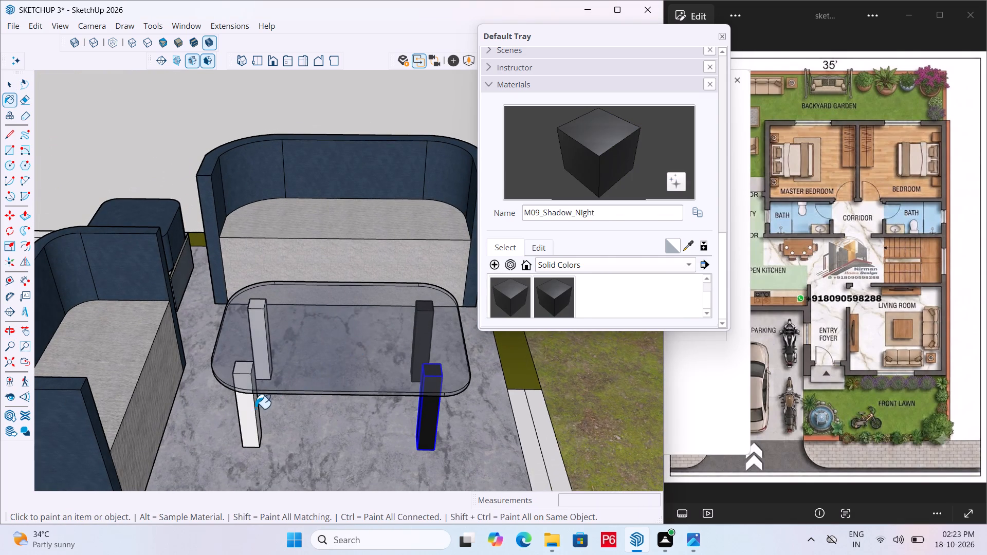
{"action": "middle_click_drag", "start_coordinate": [522, 358], "coordinate": [0, 366]}
{"action": "left_click", "coordinate": [355, 291]}
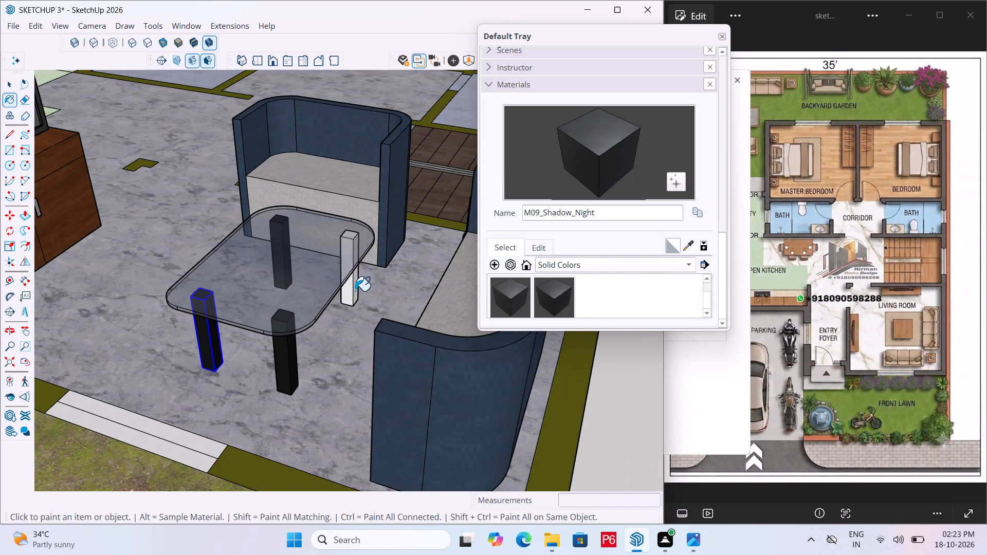
{"action": "scroll", "coordinate": [254, 261], "scroll_direction": "down", "scroll_amount": 6}
{"action": "key", "text": "space"}
{"action": "double_click", "coordinate": [465, 367]}
{"action": "triple_click", "coordinate": [482, 369]}
{"action": "left_click", "coordinate": [484, 369]}
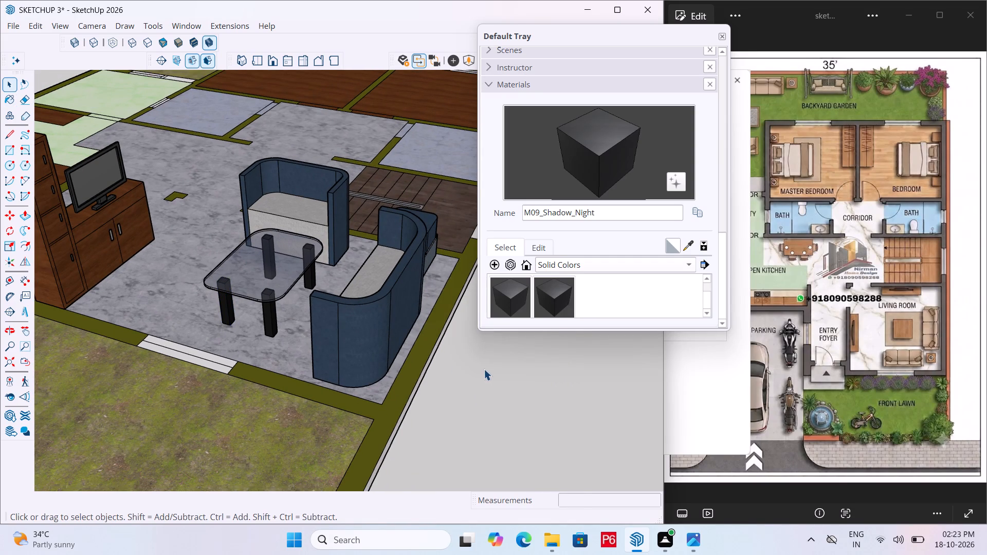
{"action": "left_click_drag", "start_coordinate": [484, 369], "coordinate": [485, 364]}
Save the model.
{"action": "middle_click_drag", "start_coordinate": [230, 323], "coordinate": [508, 356]}
{"action": "key", "text": "ctrl+s"}
{"action": "key", "text": "ctrl+s"}
{"action": "key", "text": "ctrl+s"}
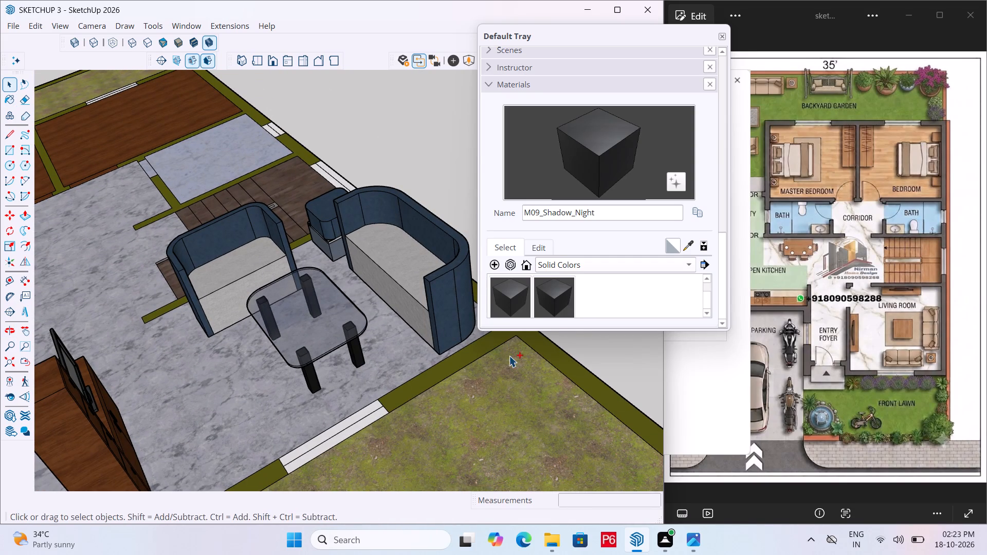
{"action": "key", "text": "ctrl+s"}
{"action": "key", "text": "ctrl+s"}
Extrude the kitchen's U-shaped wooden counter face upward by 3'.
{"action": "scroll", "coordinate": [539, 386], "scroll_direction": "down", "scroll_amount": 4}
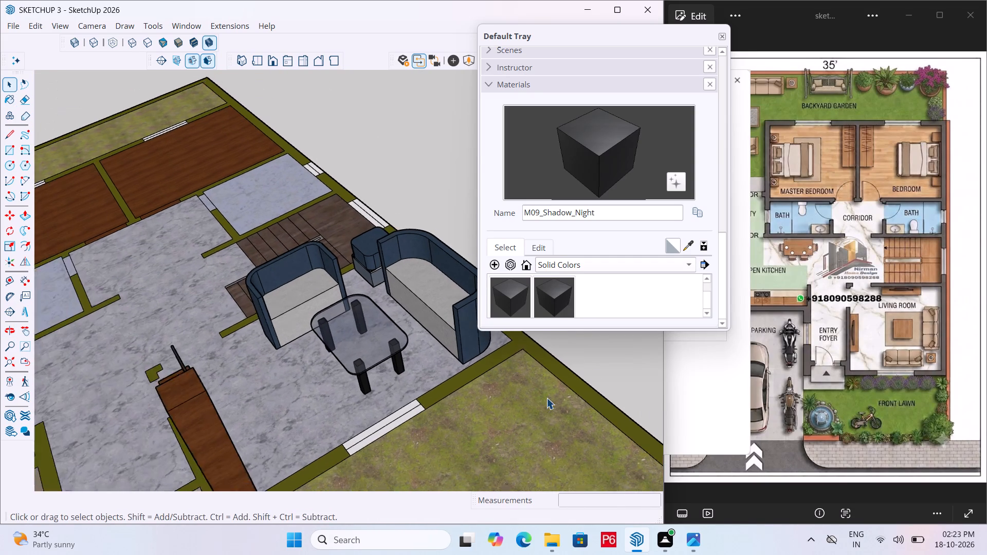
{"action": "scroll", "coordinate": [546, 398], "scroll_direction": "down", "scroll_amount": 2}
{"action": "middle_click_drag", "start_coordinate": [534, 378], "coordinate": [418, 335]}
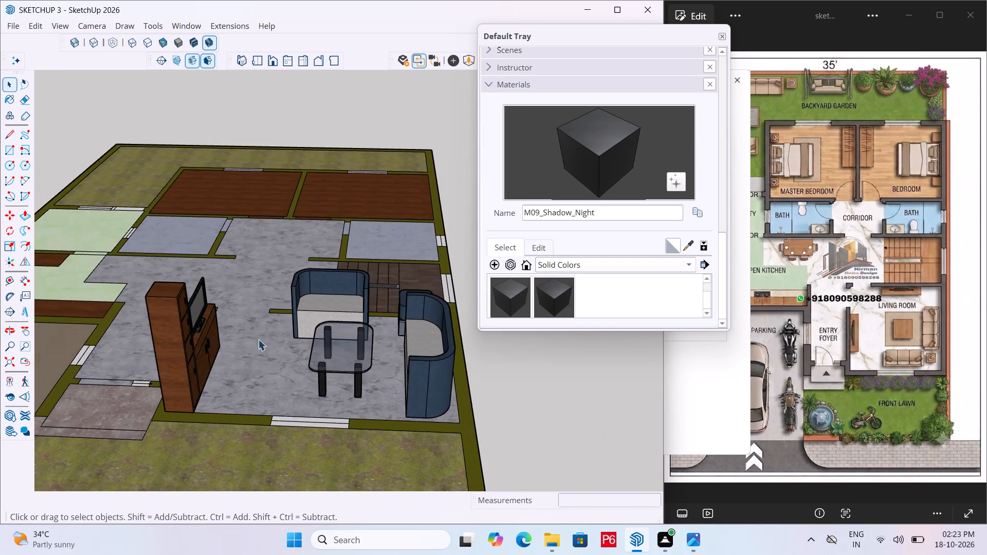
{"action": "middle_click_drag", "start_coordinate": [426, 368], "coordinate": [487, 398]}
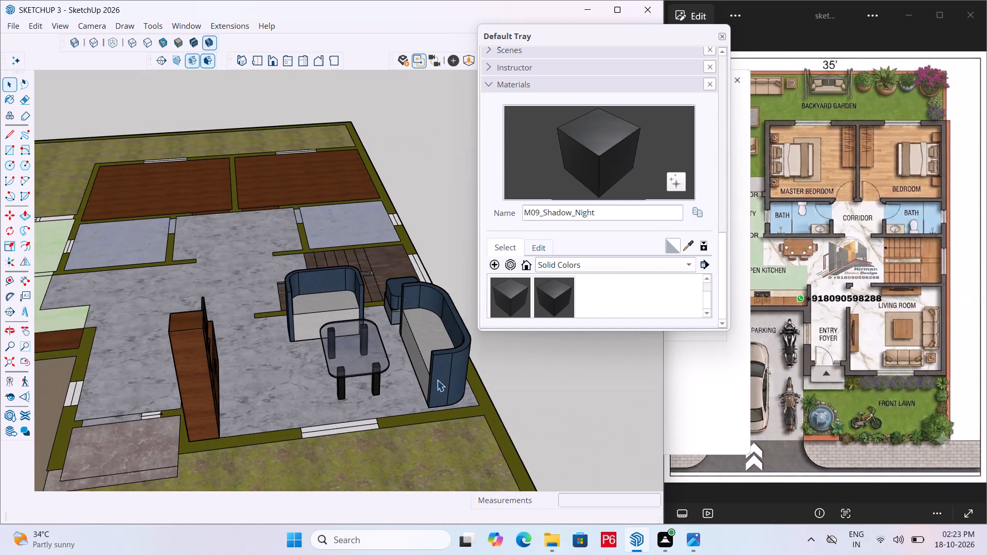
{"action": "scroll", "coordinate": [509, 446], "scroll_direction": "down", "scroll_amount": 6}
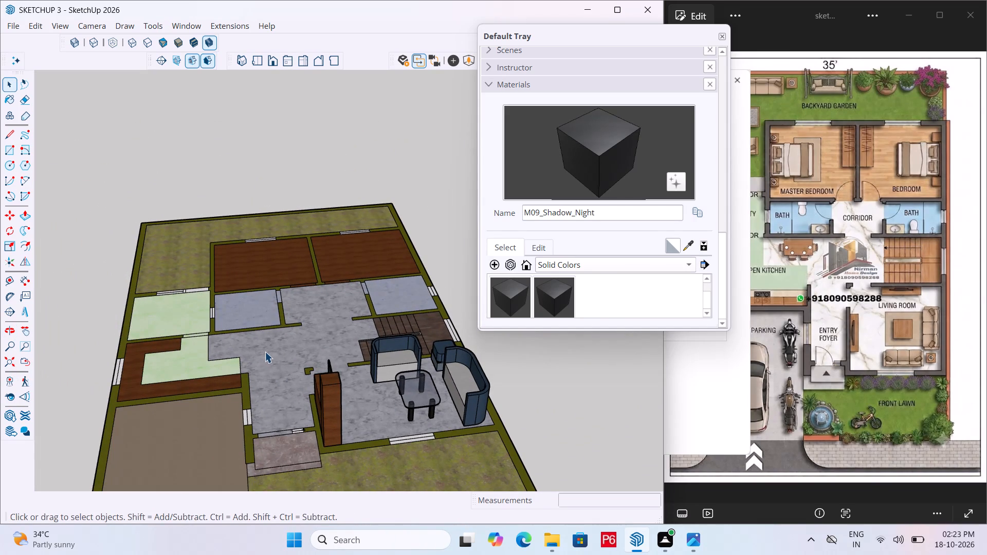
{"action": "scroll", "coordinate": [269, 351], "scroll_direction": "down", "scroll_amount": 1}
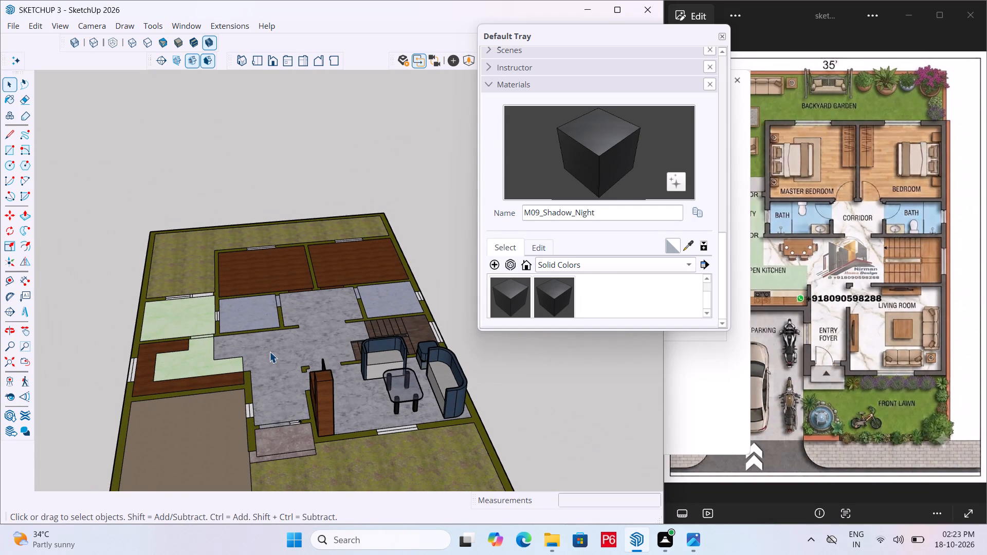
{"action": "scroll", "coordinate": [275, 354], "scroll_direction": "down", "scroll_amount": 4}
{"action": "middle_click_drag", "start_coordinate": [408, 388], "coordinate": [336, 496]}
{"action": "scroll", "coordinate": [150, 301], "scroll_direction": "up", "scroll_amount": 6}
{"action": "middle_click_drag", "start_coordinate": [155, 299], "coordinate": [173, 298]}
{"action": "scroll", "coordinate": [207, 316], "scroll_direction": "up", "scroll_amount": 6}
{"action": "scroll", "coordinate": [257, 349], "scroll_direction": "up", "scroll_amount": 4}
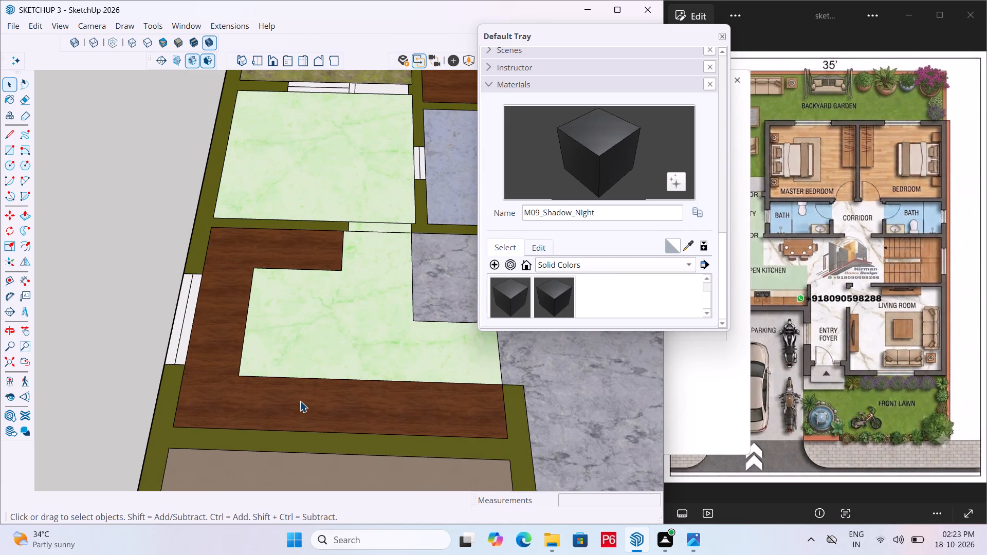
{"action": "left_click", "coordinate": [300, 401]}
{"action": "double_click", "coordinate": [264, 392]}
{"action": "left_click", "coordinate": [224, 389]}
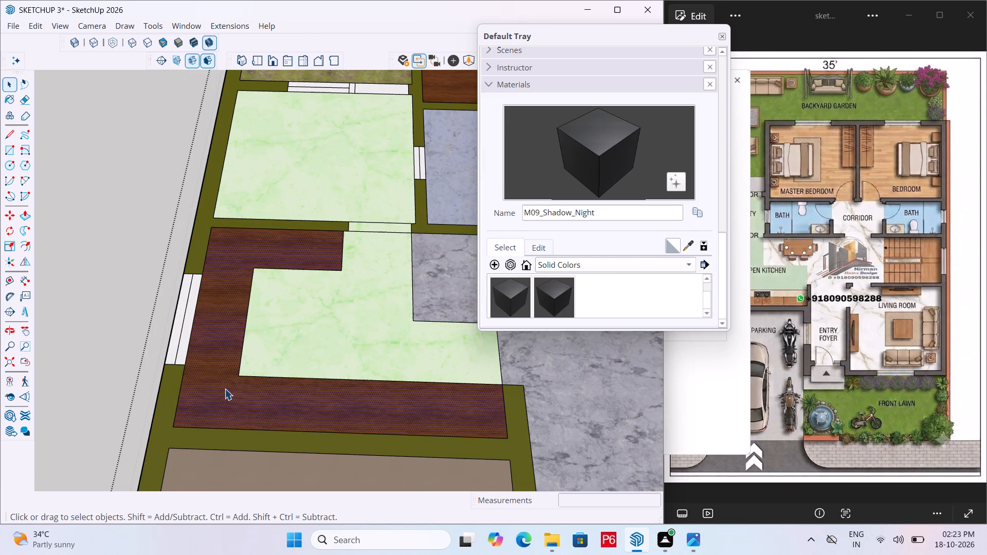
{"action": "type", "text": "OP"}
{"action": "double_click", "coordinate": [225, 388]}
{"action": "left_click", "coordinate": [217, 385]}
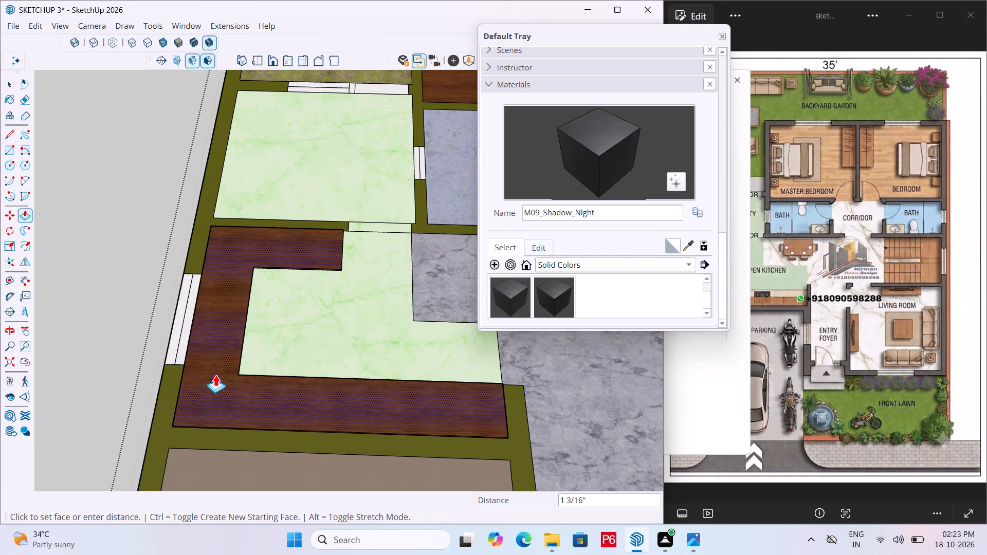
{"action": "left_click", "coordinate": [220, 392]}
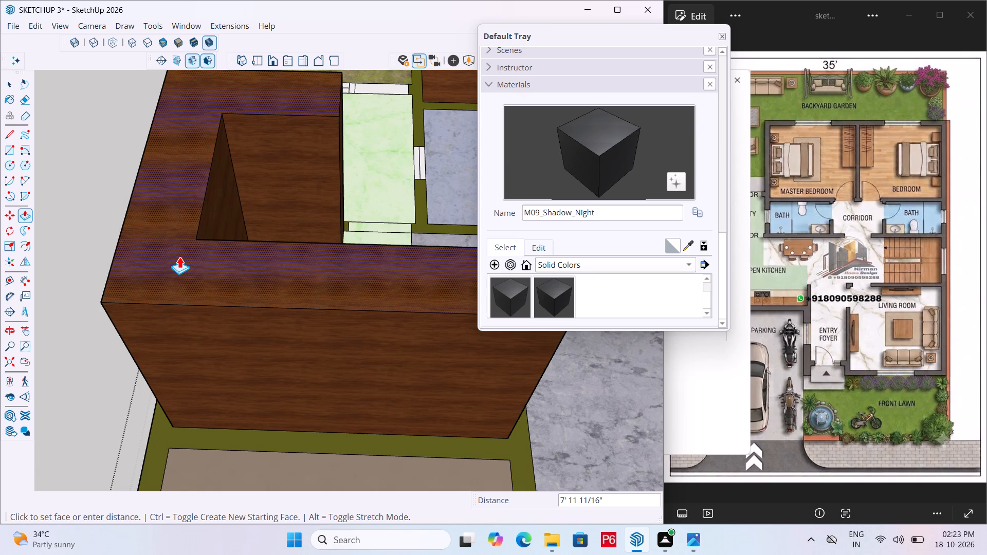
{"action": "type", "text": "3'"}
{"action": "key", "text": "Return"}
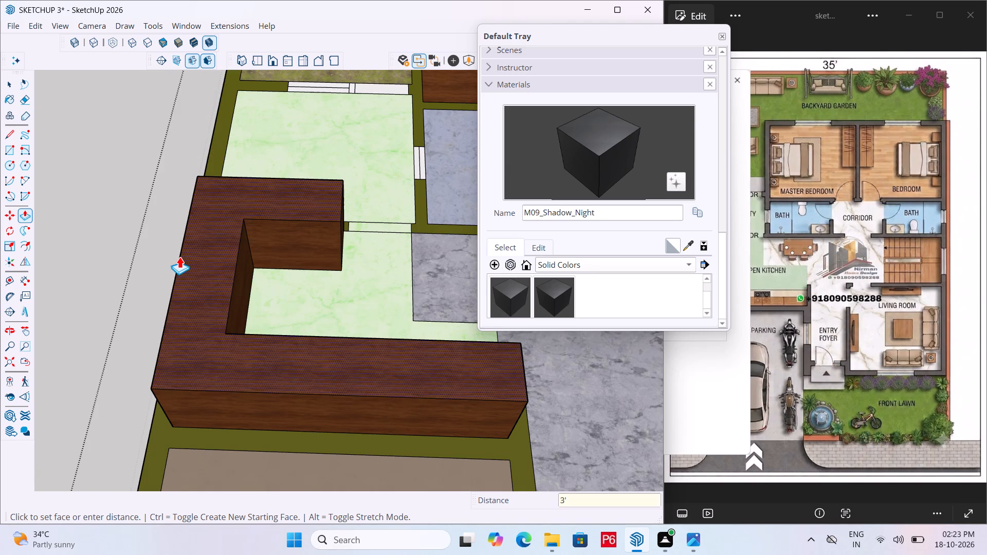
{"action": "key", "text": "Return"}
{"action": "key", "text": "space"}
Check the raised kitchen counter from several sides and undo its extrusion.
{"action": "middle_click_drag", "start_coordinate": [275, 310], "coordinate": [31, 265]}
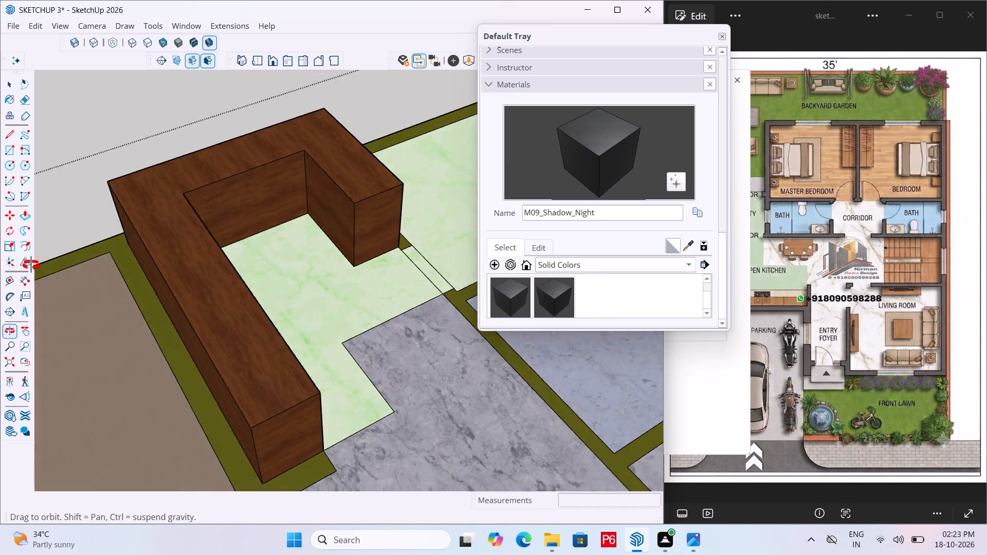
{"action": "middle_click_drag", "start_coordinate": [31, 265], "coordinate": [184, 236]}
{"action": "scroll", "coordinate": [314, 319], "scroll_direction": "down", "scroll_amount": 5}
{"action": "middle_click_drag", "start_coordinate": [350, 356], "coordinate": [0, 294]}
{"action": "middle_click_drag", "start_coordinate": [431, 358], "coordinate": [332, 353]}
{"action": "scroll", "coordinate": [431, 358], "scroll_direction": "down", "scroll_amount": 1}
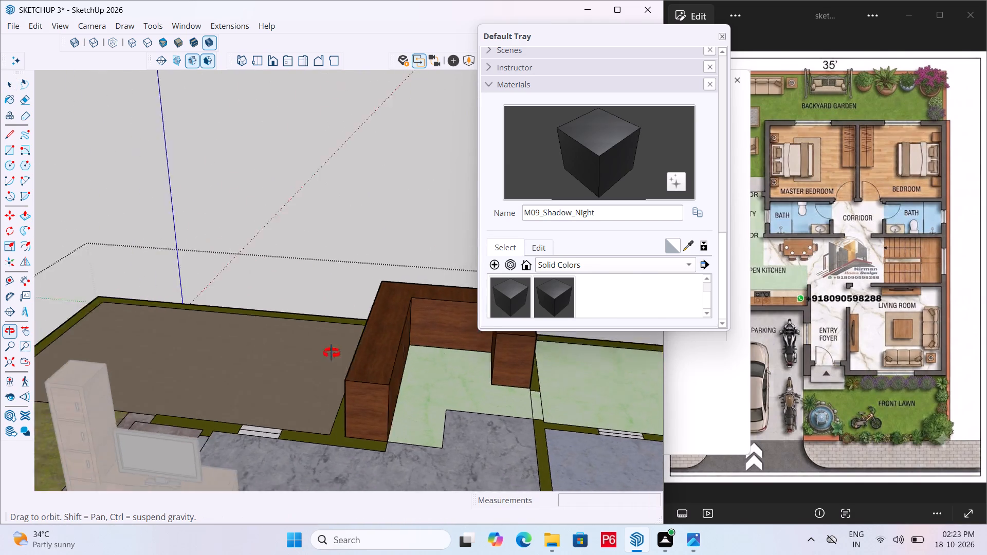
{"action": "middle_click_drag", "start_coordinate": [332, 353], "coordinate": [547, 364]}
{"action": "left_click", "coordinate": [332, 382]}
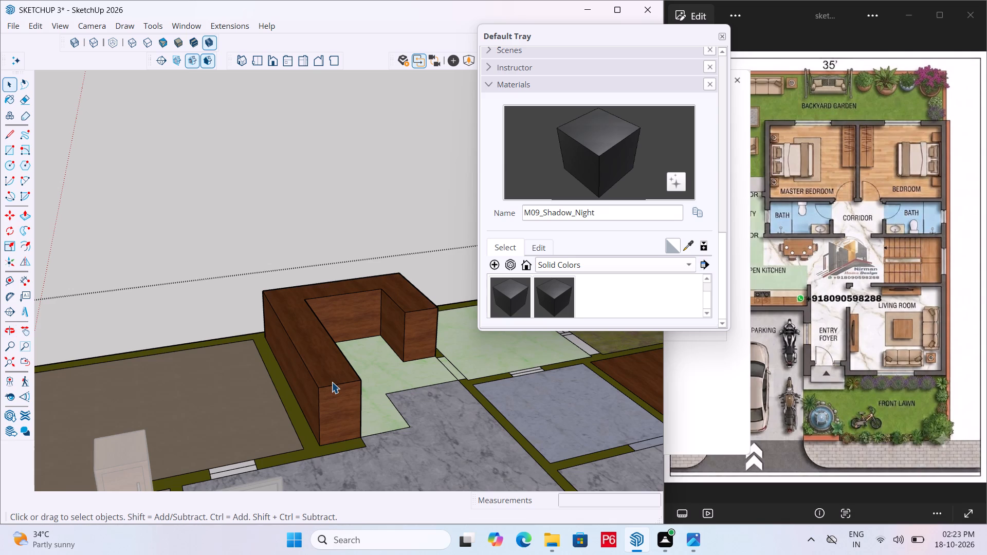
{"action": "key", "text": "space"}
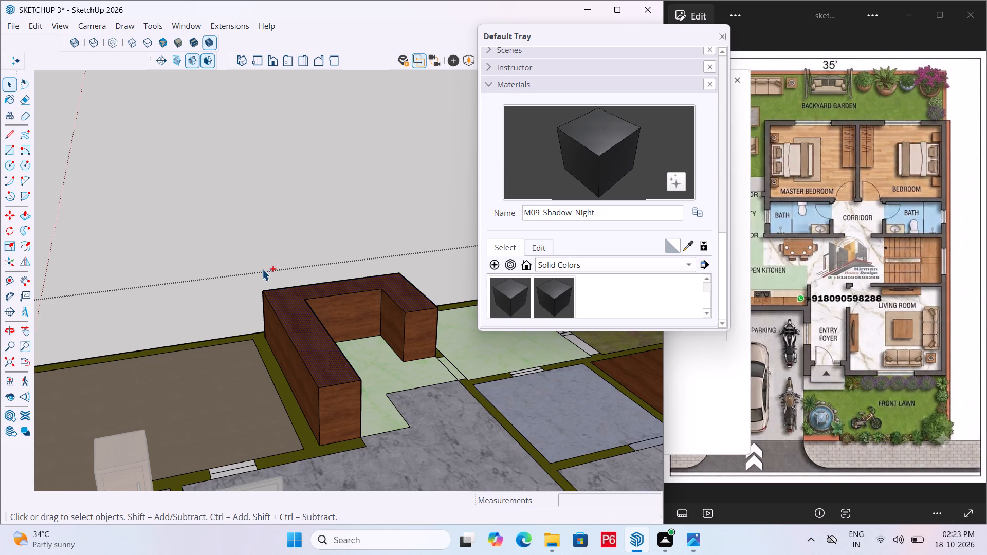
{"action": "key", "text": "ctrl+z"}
Make a separate group from the flat U-shaped kitchen counter face and its edges.
{"action": "left_click", "coordinate": [312, 400]}
{"action": "double_click", "coordinate": [310, 393]}
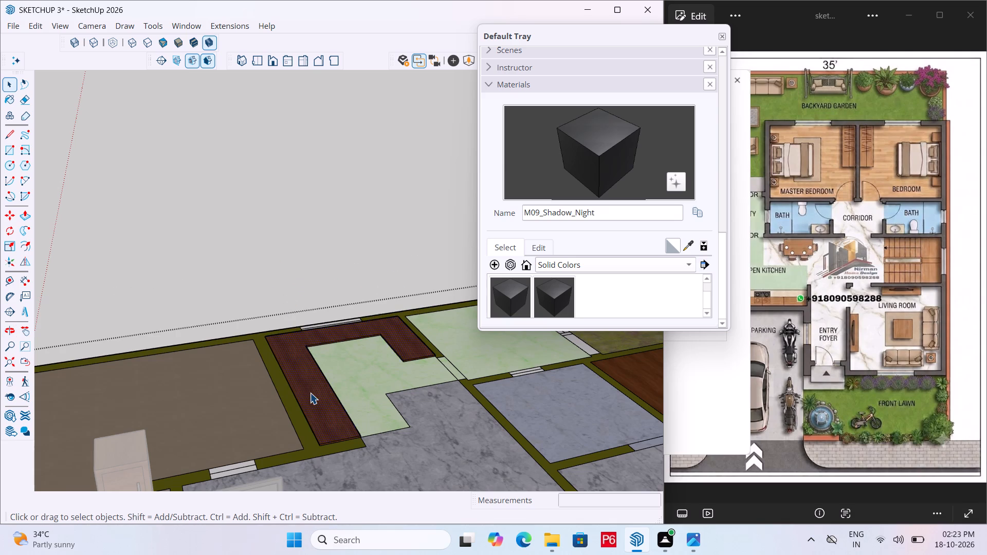
{"action": "right_click", "coordinate": [310, 393]}
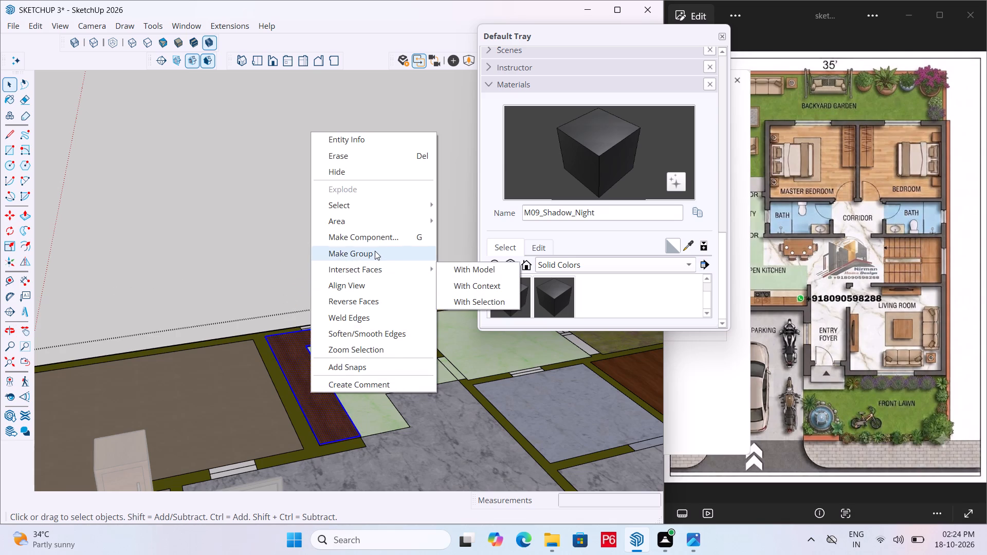
{"action": "left_click", "coordinate": [375, 251]}
Leave the floor layout group, reopen it, and open the kitchen counter group with its face selected.
{"action": "key", "text": "space"}
{"action": "left_click", "coordinate": [284, 254]}
{"action": "left_click", "coordinate": [302, 374]}
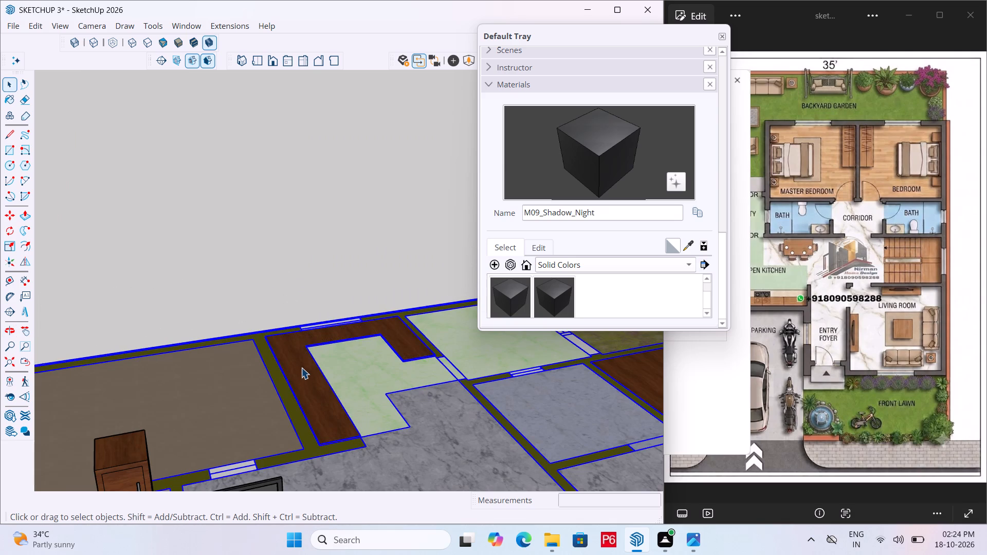
{"action": "left_click", "coordinate": [301, 367]}
{"action": "double_click", "coordinate": [301, 358]}
{"action": "left_click", "coordinate": [296, 356]}
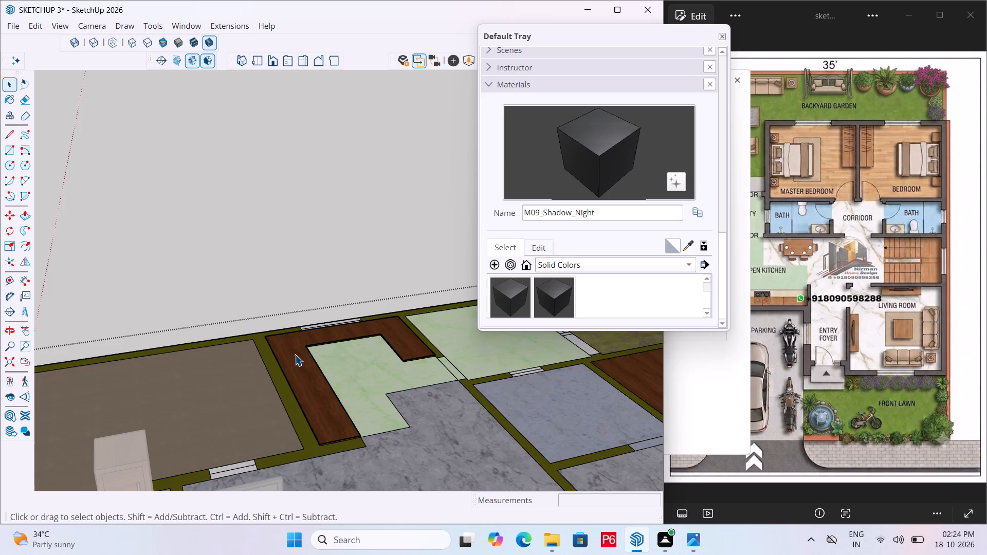
{"action": "double_click", "coordinate": [295, 355]}
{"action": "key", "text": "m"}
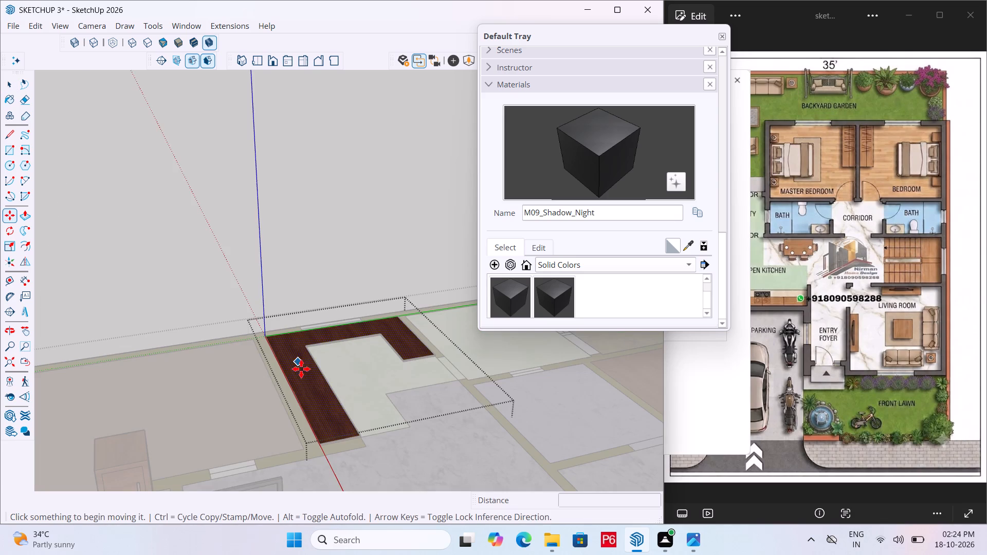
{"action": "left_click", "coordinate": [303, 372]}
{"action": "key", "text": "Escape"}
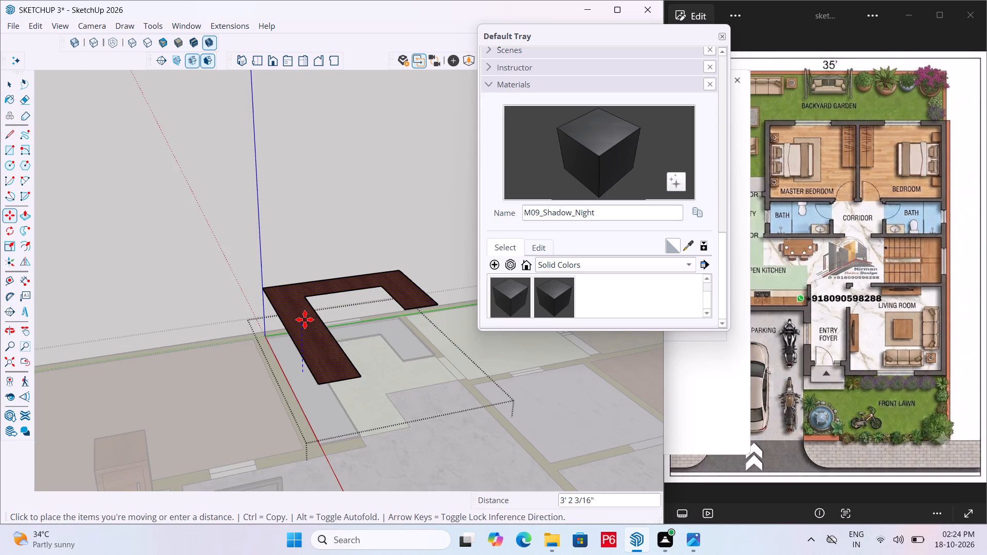
Extrude the kitchen's U-shaped wooden counter face upward by 3' inside its own group, and leave the group.
{"action": "key", "text": "p"}
{"action": "left_click_drag", "start_coordinate": [303, 390], "coordinate": [304, 385]}
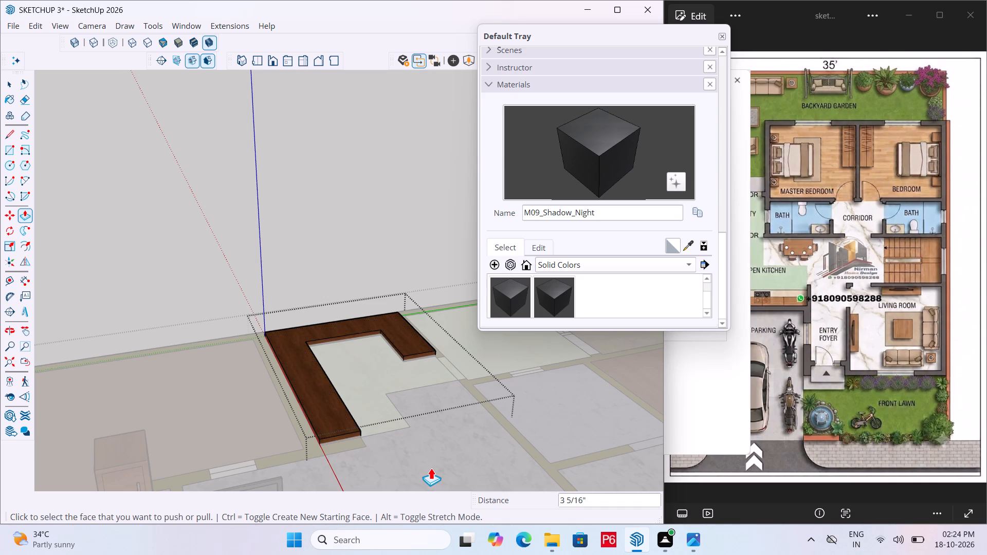
{"action": "key", "text": "ctrl+z"}
{"action": "left_click", "coordinate": [327, 420]}
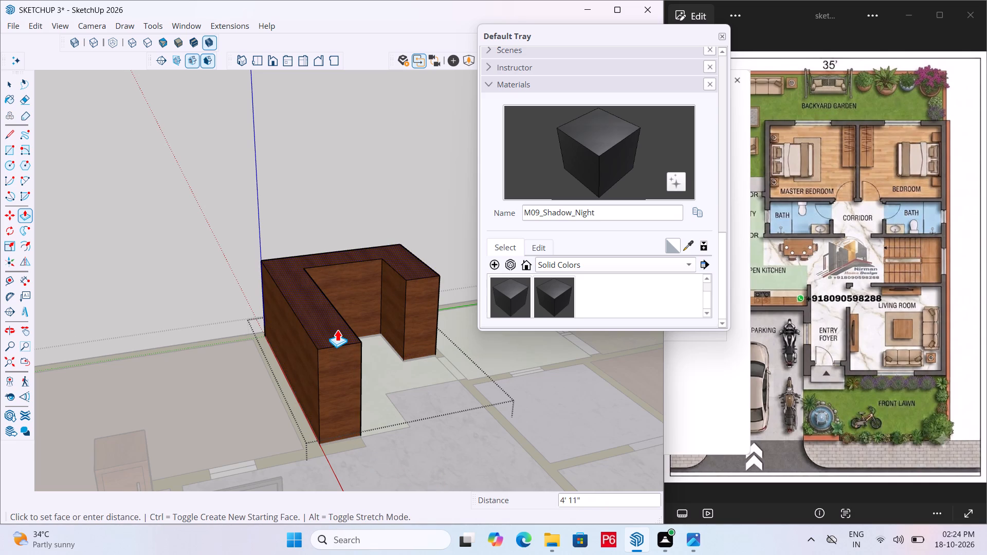
{"action": "key", "text": "3"}
{"action": "key", "text": "Return"}
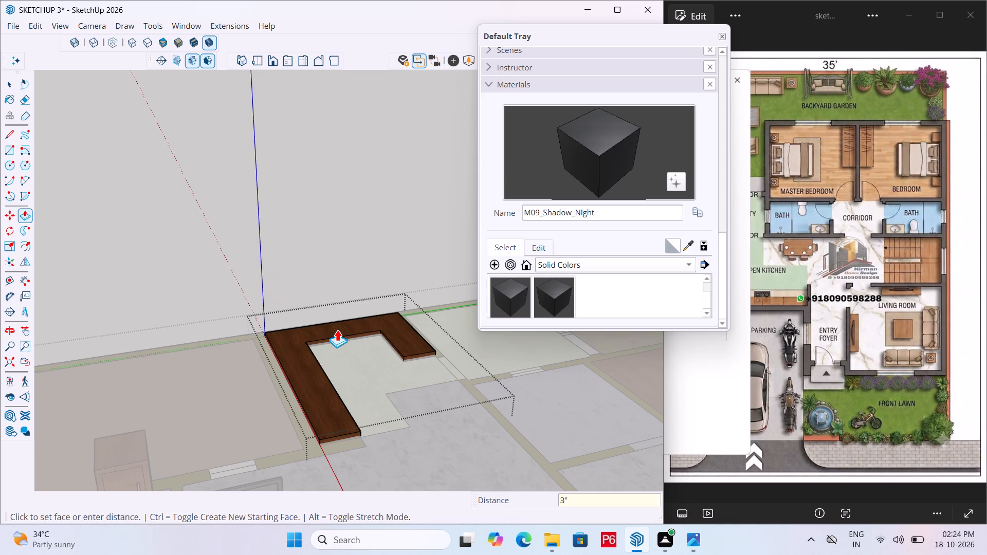
{"action": "key", "text": "BackSpace"}
{"action": "type", "text": "3'"}
{"action": "key", "text": "Return"}
{"action": "middle_click_drag", "start_coordinate": [384, 403], "coordinate": [265, 408]}
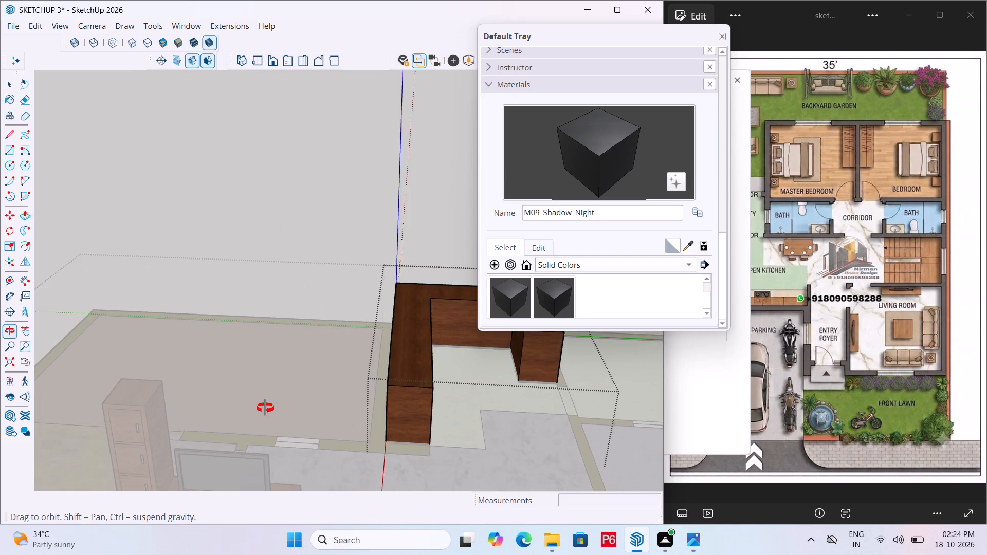
{"action": "middle_click_drag", "start_coordinate": [265, 408], "coordinate": [278, 408]}
{"action": "key", "text": "space"}
{"action": "left_click", "coordinate": [291, 246]}
Examine the raised kitchen counter and its fit against the surrounding floor layout from several sides.
{"action": "middle_click_drag", "start_coordinate": [327, 345], "coordinate": [66, 316]}
{"action": "scroll", "coordinate": [162, 313], "scroll_direction": "down", "scroll_amount": 11}
{"action": "middle_click_drag", "start_coordinate": [267, 395], "coordinate": [424, 450]}
{"action": "scroll", "coordinate": [341, 390], "scroll_direction": "up", "scroll_amount": 5}
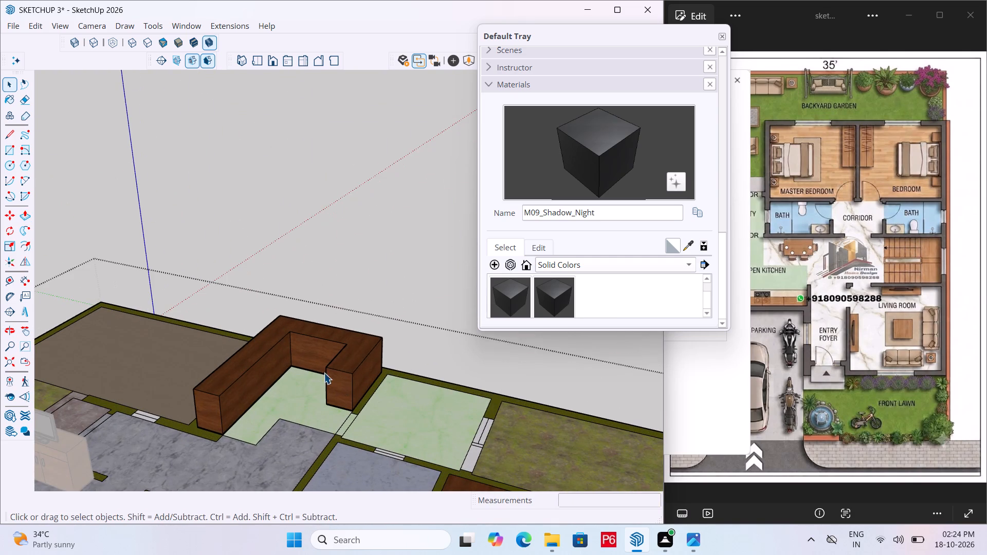
{"action": "scroll", "coordinate": [289, 363], "scroll_direction": "up", "scroll_amount": 7}
{"action": "middle_click_drag", "start_coordinate": [281, 377], "coordinate": [312, 375]}
{"action": "scroll", "coordinate": [289, 265], "scroll_direction": "down", "scroll_amount": 7}
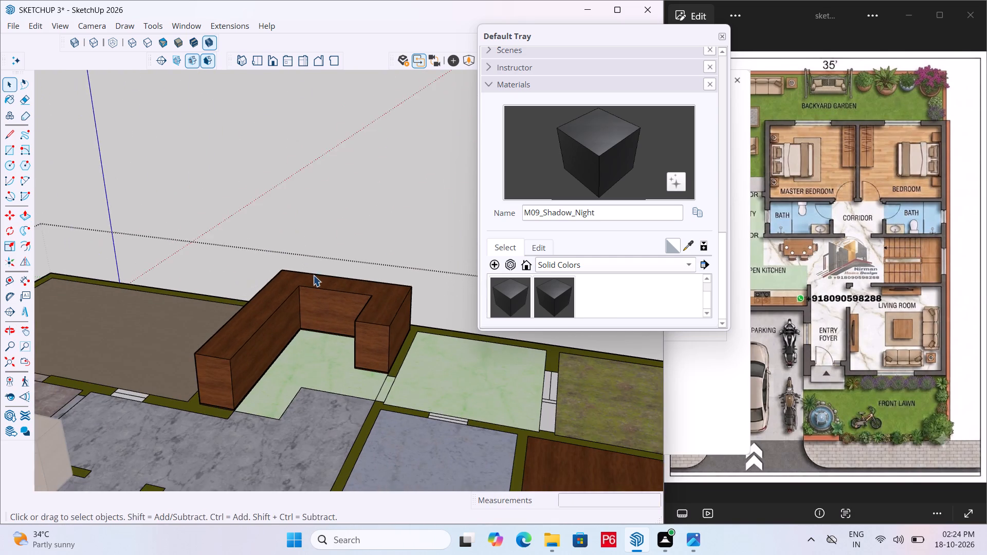
{"action": "middle_click_drag", "start_coordinate": [283, 344], "coordinate": [243, 425]}
{"action": "scroll", "coordinate": [231, 328], "scroll_direction": "up", "scroll_amount": 1}
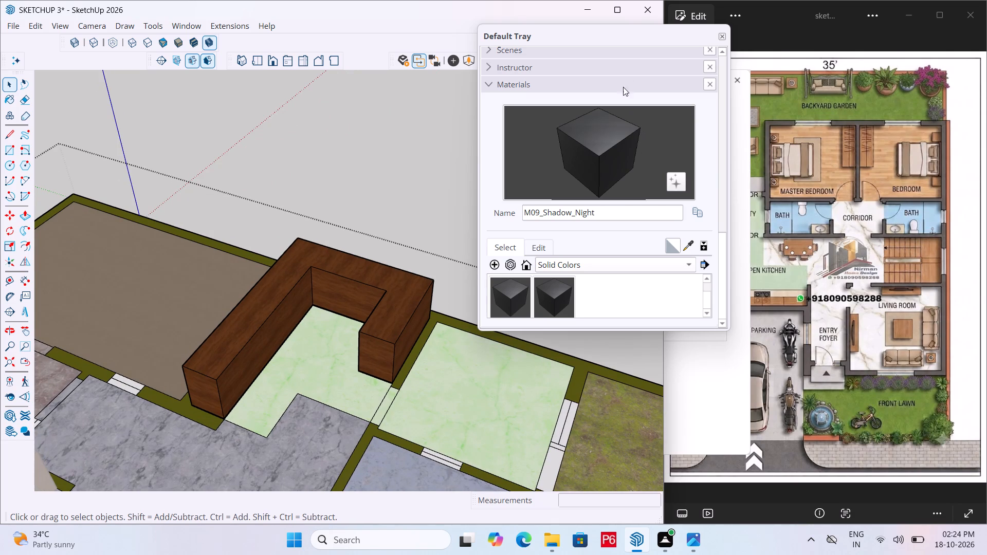
Close the Default Tray and bring the reference floor plan image to the front.
{"action": "left_click", "coordinate": [724, 35]}
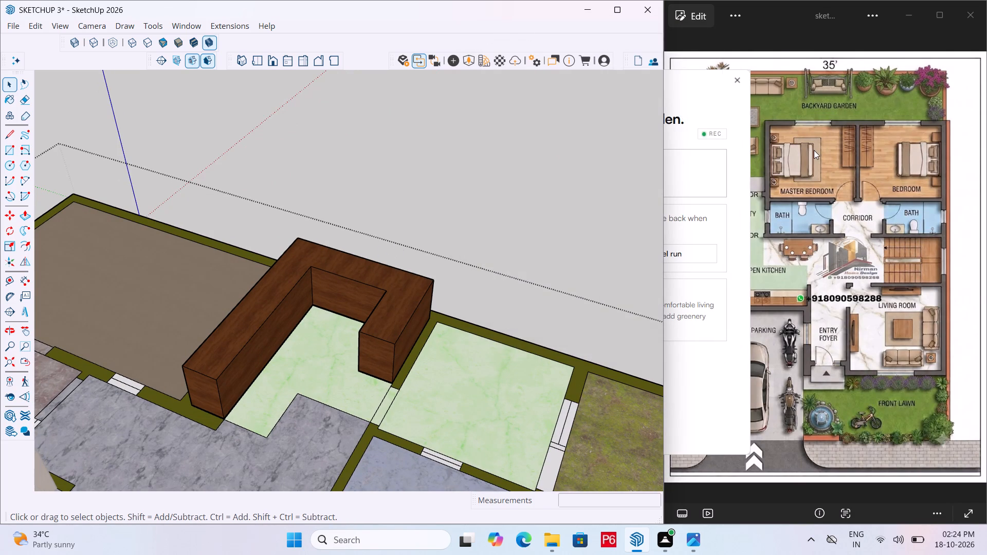
{"action": "left_click", "coordinate": [814, 151]}
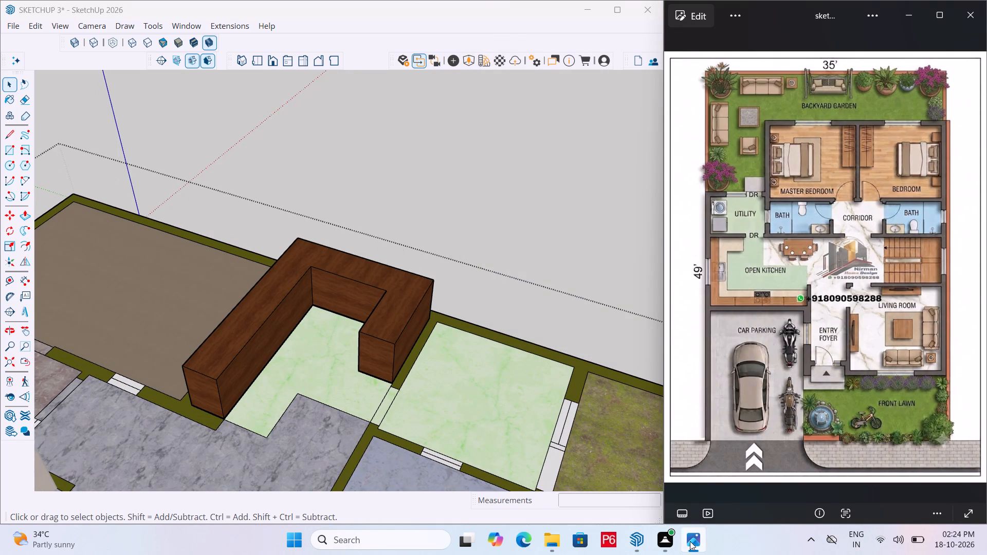
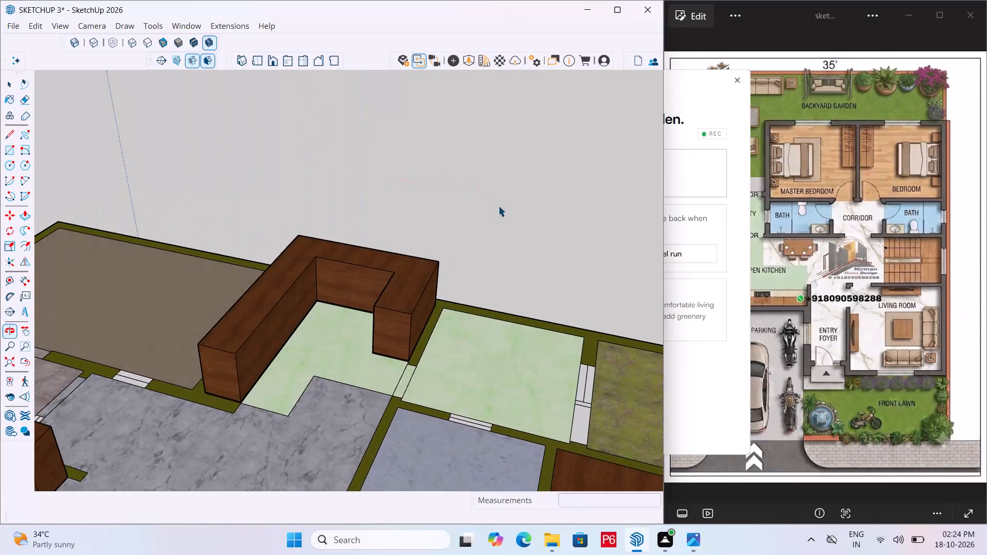
Draw a rectangle about 3' by 1' 5" on top of the kitchen counter run beside the car parking area.
{"action": "left_click", "coordinate": [986, 210]}
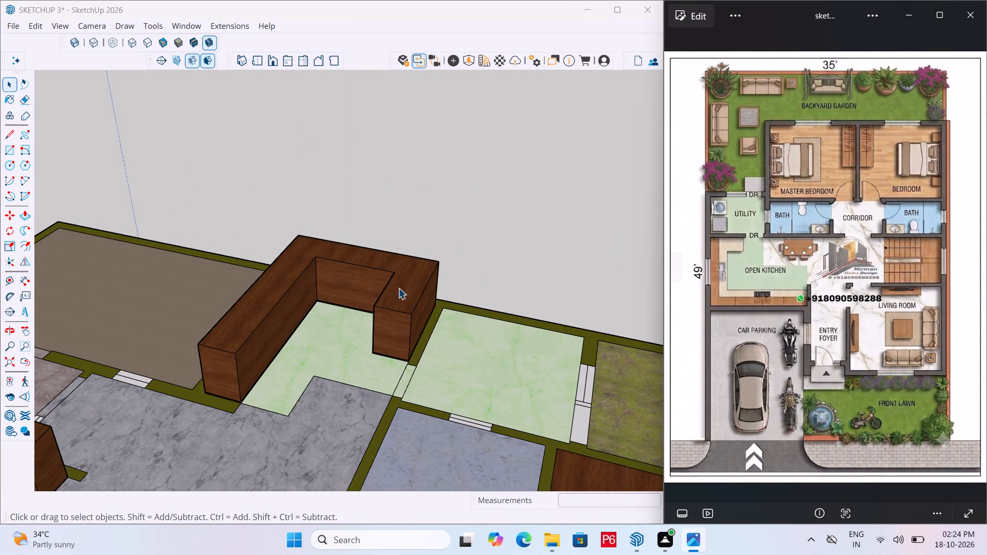
{"action": "scroll", "coordinate": [456, 291], "scroll_direction": "down", "scroll_amount": 5}
{"action": "middle_click_drag", "start_coordinate": [252, 293], "coordinate": [538, 375]}
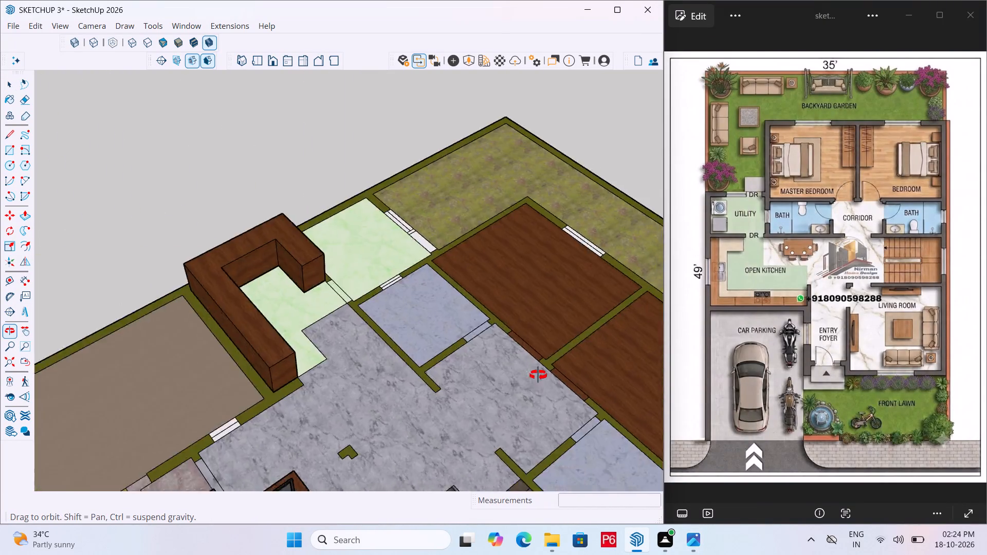
{"action": "middle_click_drag", "start_coordinate": [538, 375], "coordinate": [694, 382]}
{"action": "middle_click_drag", "start_coordinate": [191, 341], "coordinate": [390, 358]}
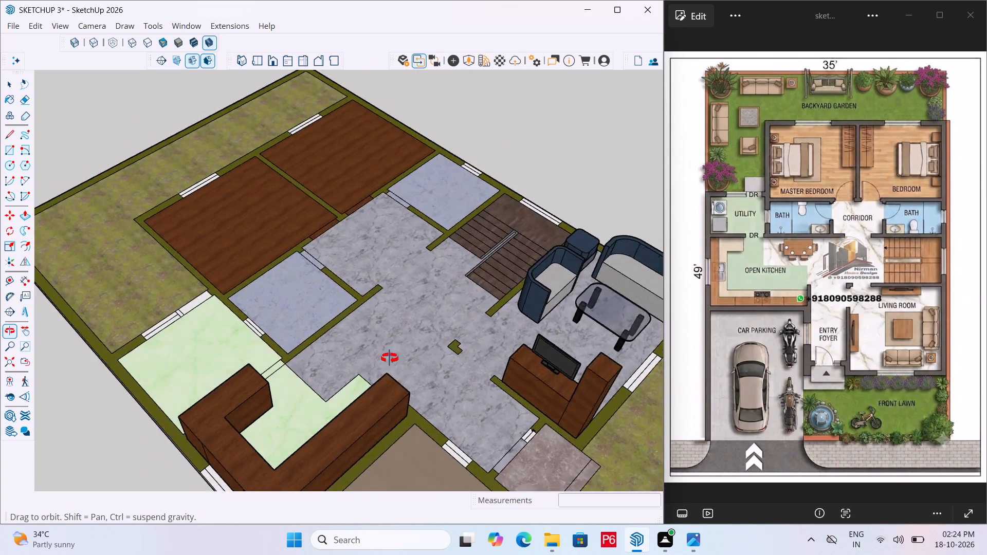
{"action": "middle_click_drag", "start_coordinate": [390, 358], "coordinate": [0, 358]}
{"action": "middle_click_drag", "start_coordinate": [316, 328], "coordinate": [2, 314]}
{"action": "scroll", "coordinate": [159, 249], "scroll_direction": "up", "scroll_amount": 5}
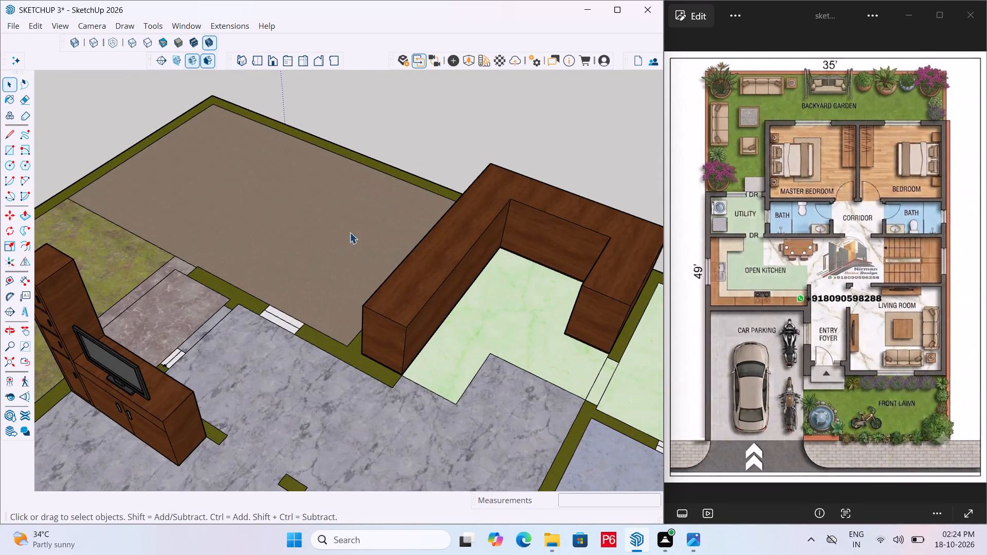
{"action": "scroll", "coordinate": [471, 227], "scroll_direction": "up", "scroll_amount": 5}
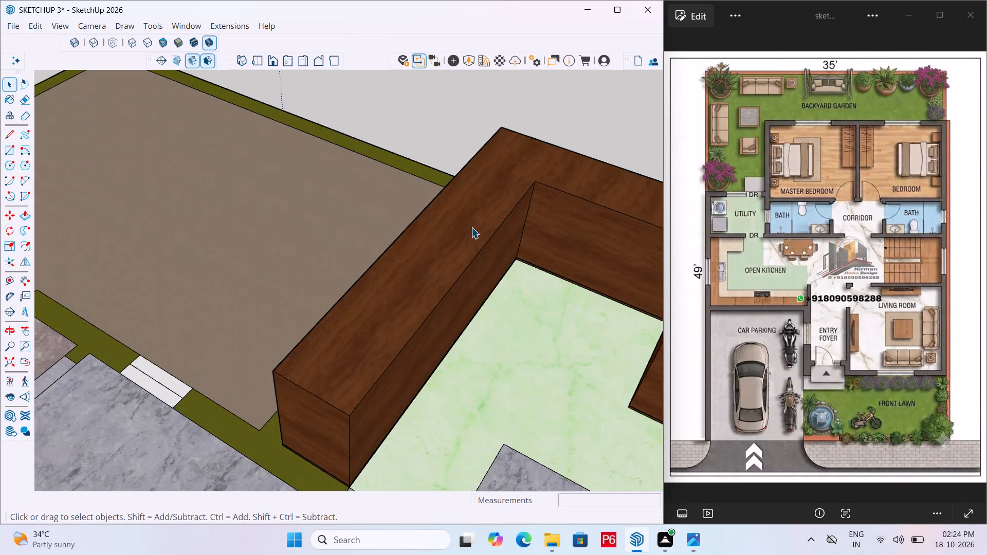
{"action": "key", "text": "r"}
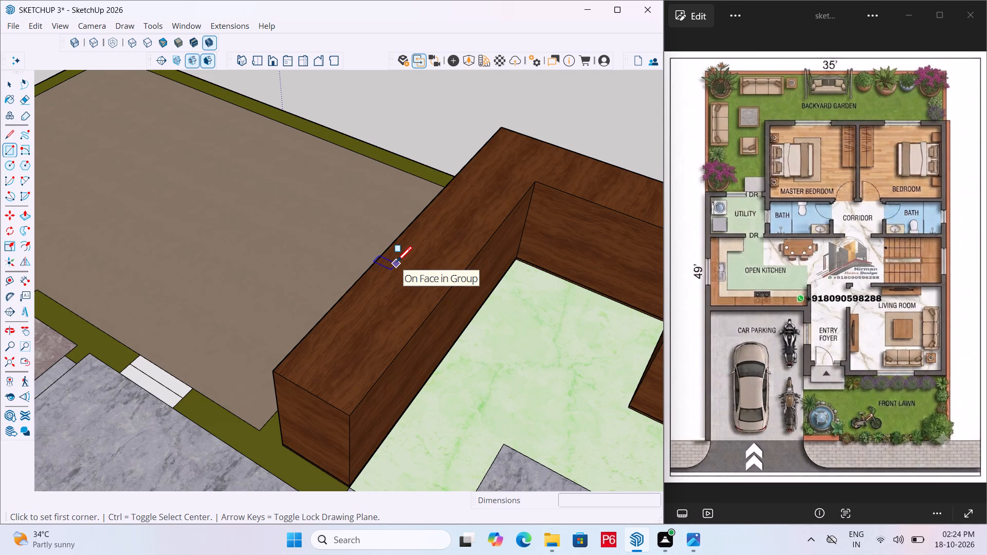
{"action": "middle_click_drag", "start_coordinate": [322, 298], "coordinate": [635, 305]}
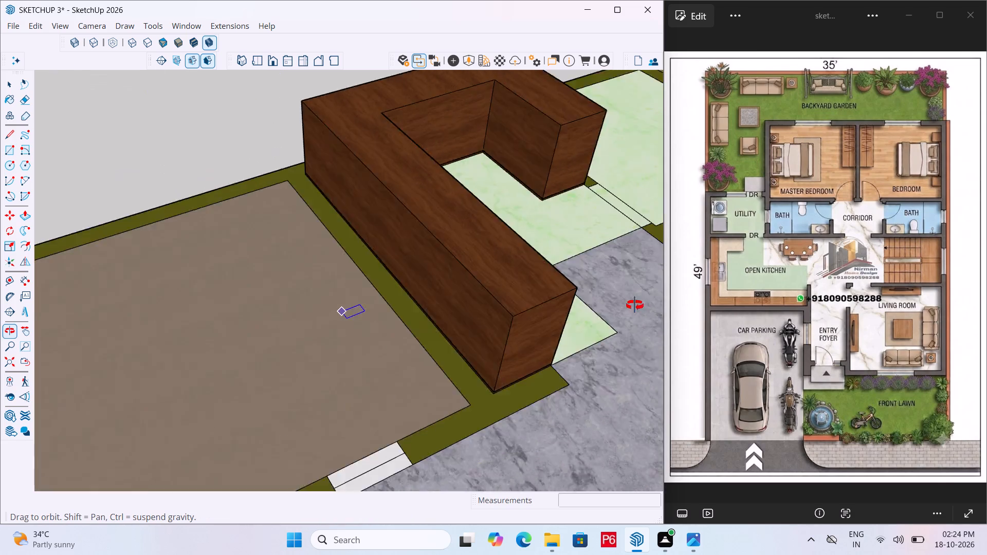
{"action": "middle_click_drag", "start_coordinate": [635, 305], "coordinate": [665, 298]}
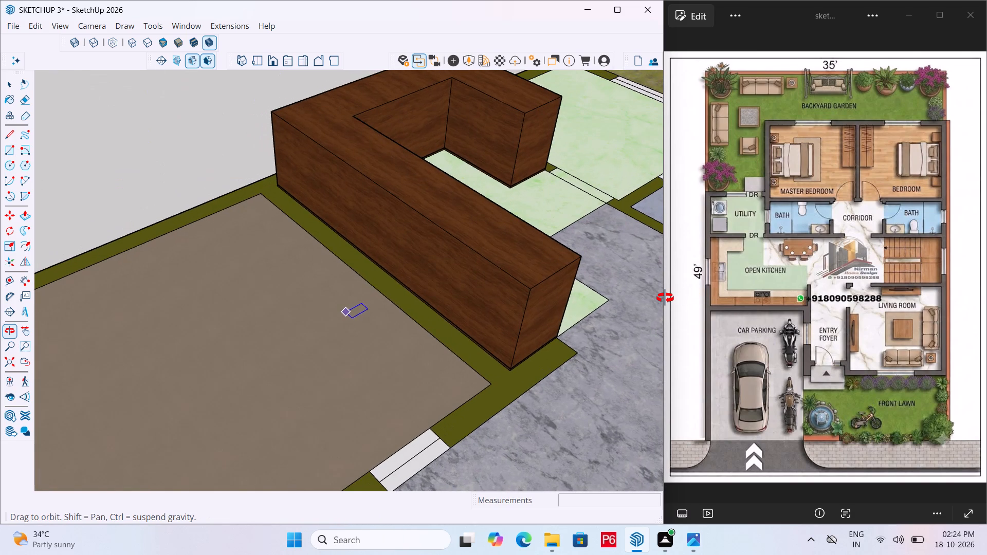
{"action": "middle_click_drag", "start_coordinate": [665, 298], "coordinate": [602, 372]}
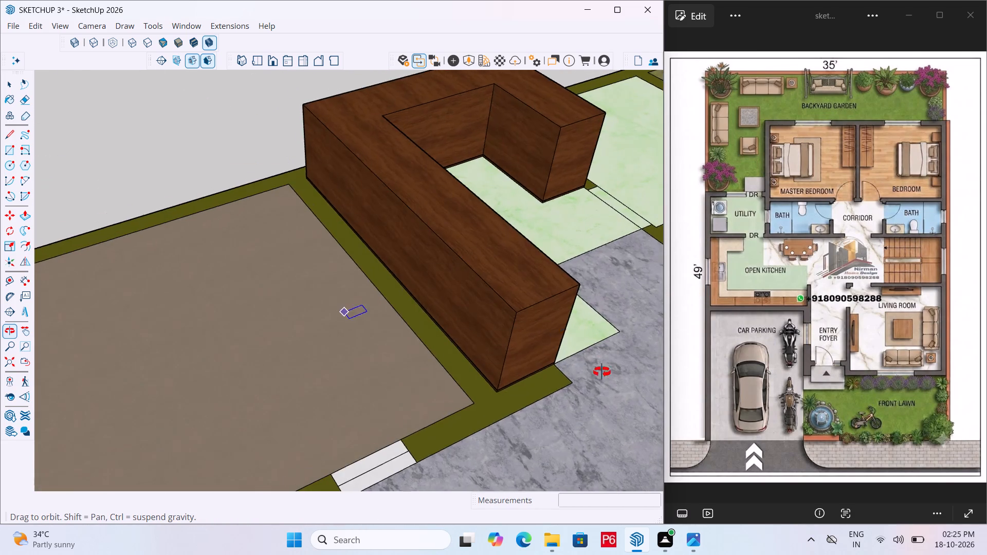
{"action": "middle_click_drag", "start_coordinate": [602, 372], "coordinate": [603, 369]}
{"action": "scroll", "coordinate": [224, 334], "scroll_direction": "down", "scroll_amount": 5}
{"action": "middle_click_drag", "start_coordinate": [445, 186], "coordinate": [449, 181]}
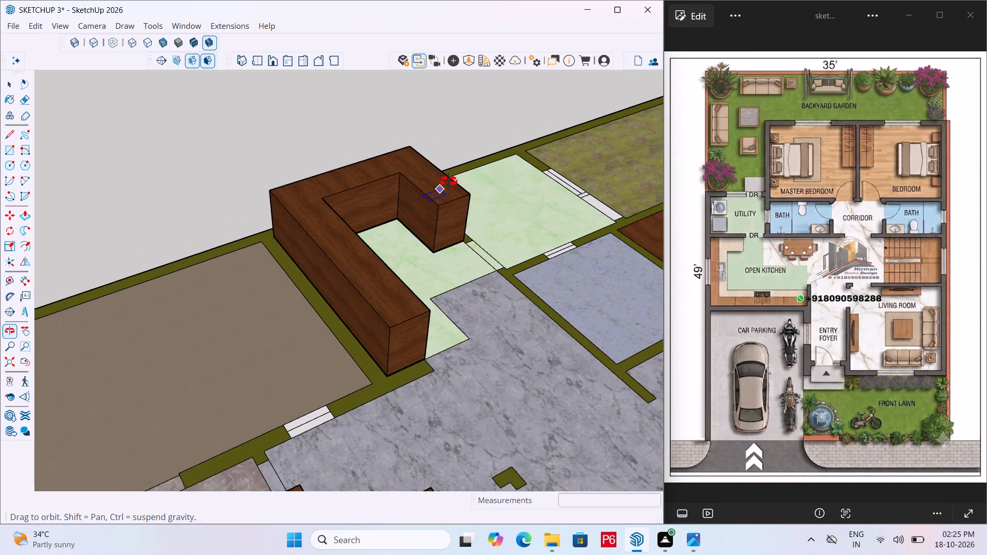
{"action": "middle_click_drag", "start_coordinate": [449, 181], "coordinate": [16, 203]}
{"action": "scroll", "coordinate": [313, 186], "scroll_direction": "down", "scroll_amount": 5}
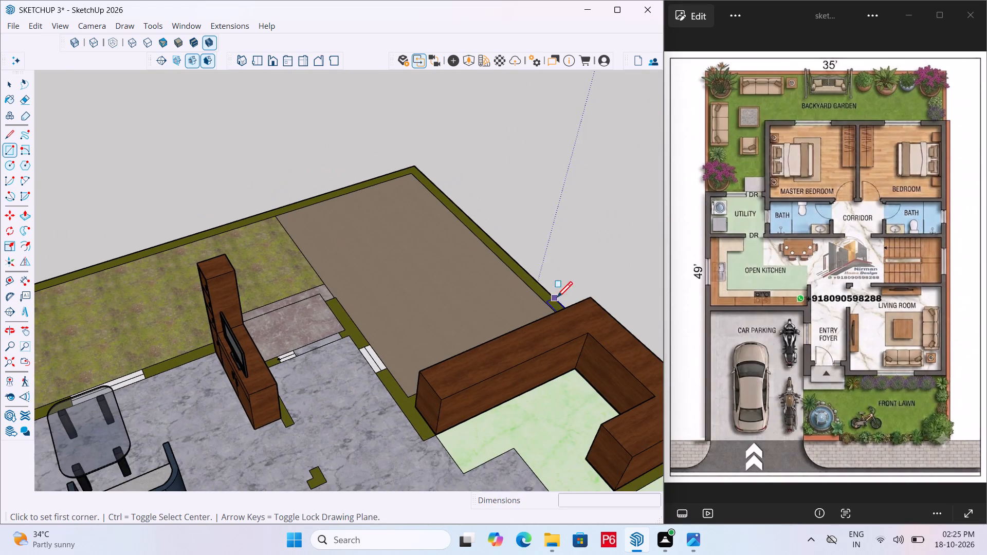
{"action": "scroll", "coordinate": [569, 311], "scroll_direction": "up", "scroll_amount": 5}
{"action": "scroll", "coordinate": [405, 429], "scroll_direction": "up", "scroll_amount": 3}
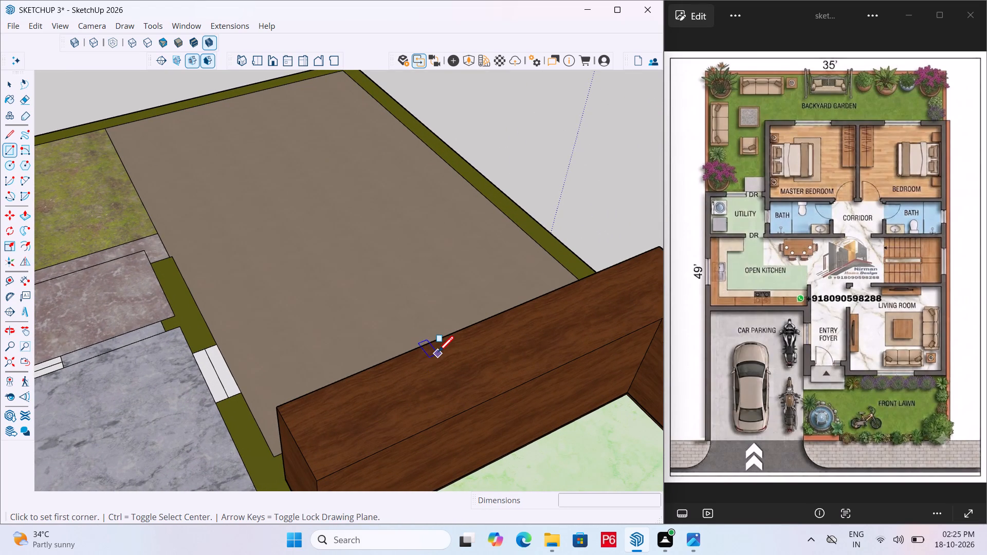
{"action": "left_click", "coordinate": [438, 353]}
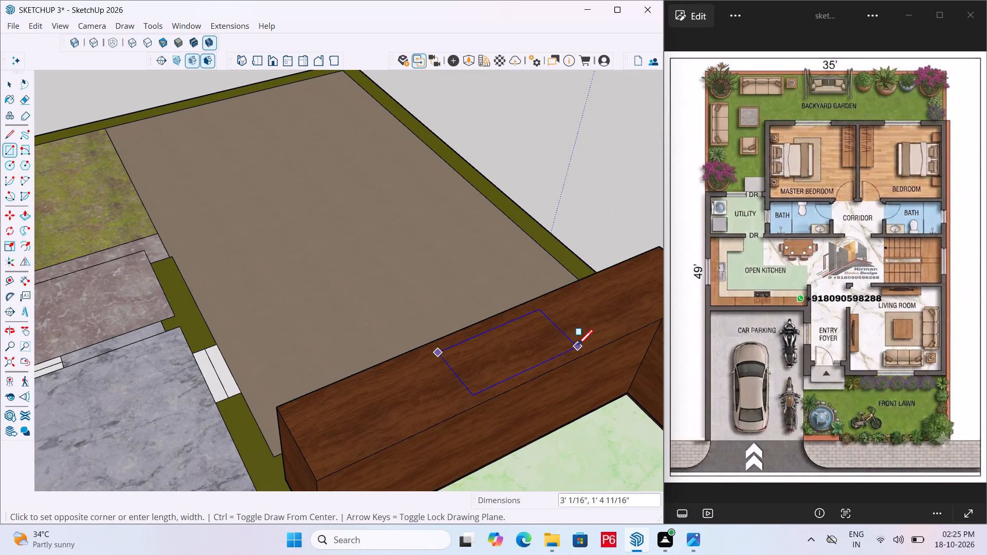
{"action": "double_click", "coordinate": [576, 347]}
{"action": "key", "text": "space"}
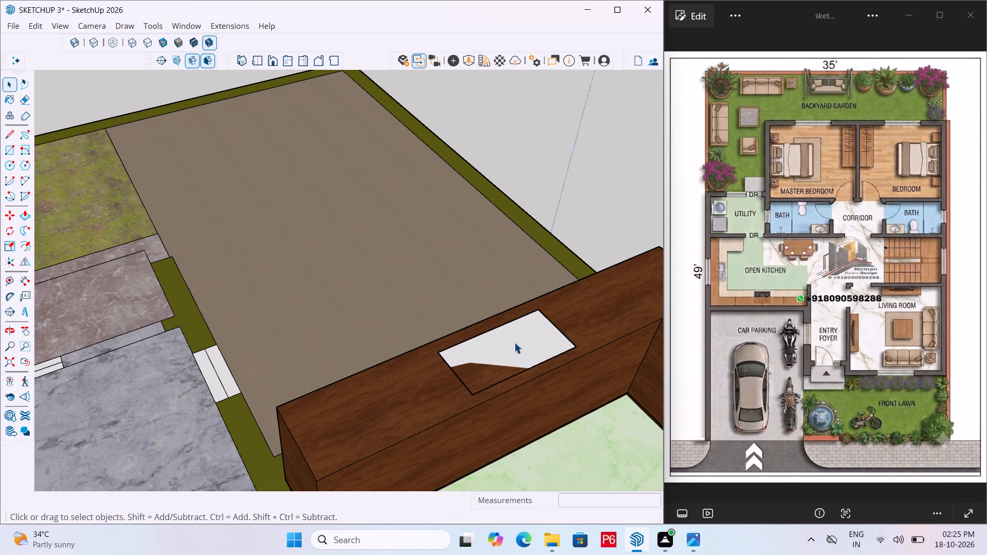
Make a group from the new rectangle's face and edges on the counter top.
{"action": "double_click", "coordinate": [514, 342]}
{"action": "right_click", "coordinate": [514, 342]}
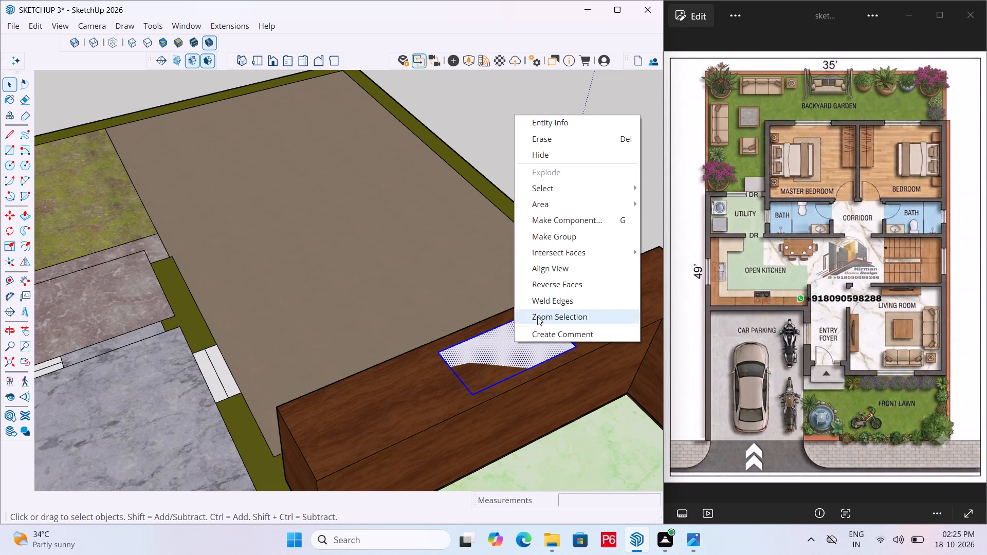
{"action": "left_click", "coordinate": [570, 239]}
Paint the rectangle's face inside its group with the metal material Metal_06_1K.
{"action": "double_click", "coordinate": [522, 342]}
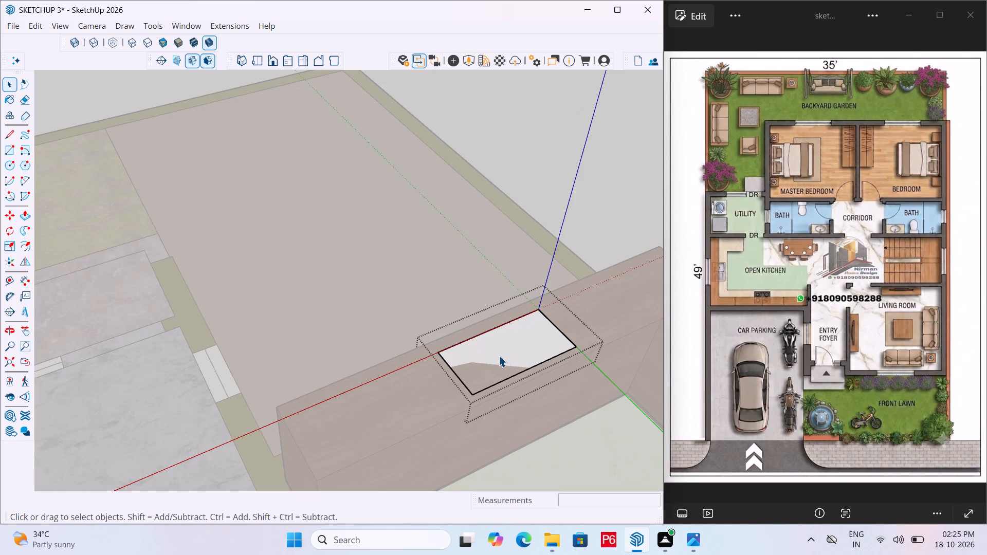
{"action": "left_click", "coordinate": [499, 356]}
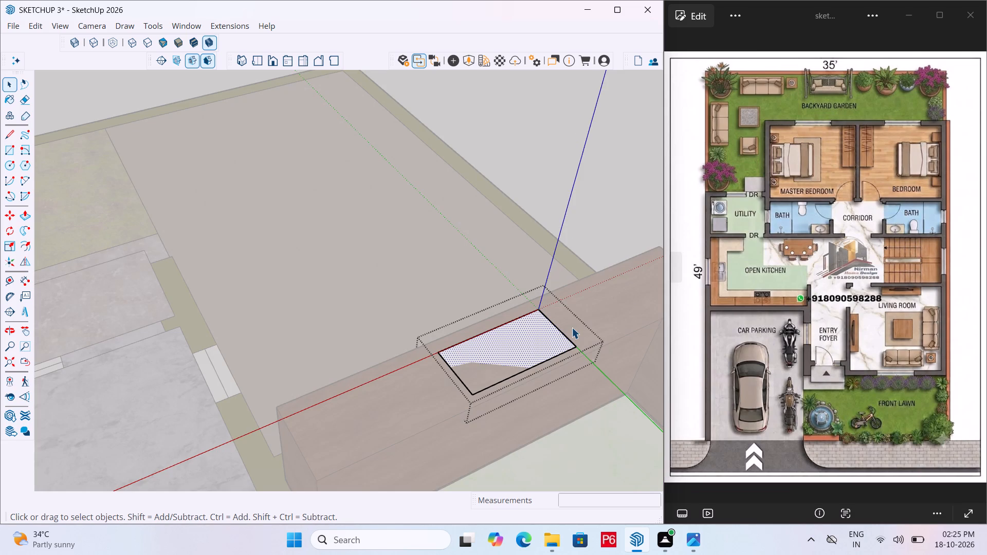
{"action": "key", "text": "b"}
{"action": "left_click", "coordinate": [601, 265]}
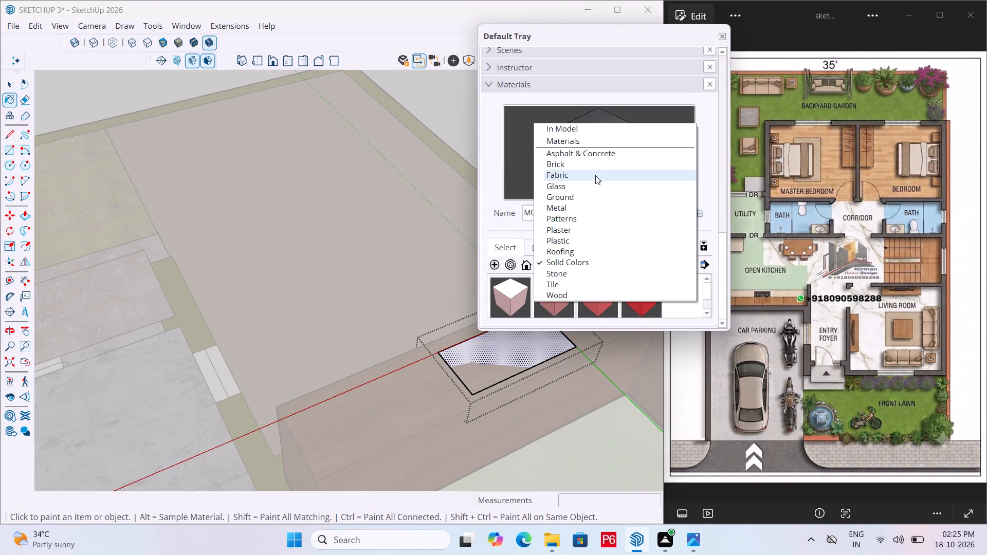
{"action": "left_click", "coordinate": [582, 205]}
{"action": "left_click", "coordinate": [506, 285]}
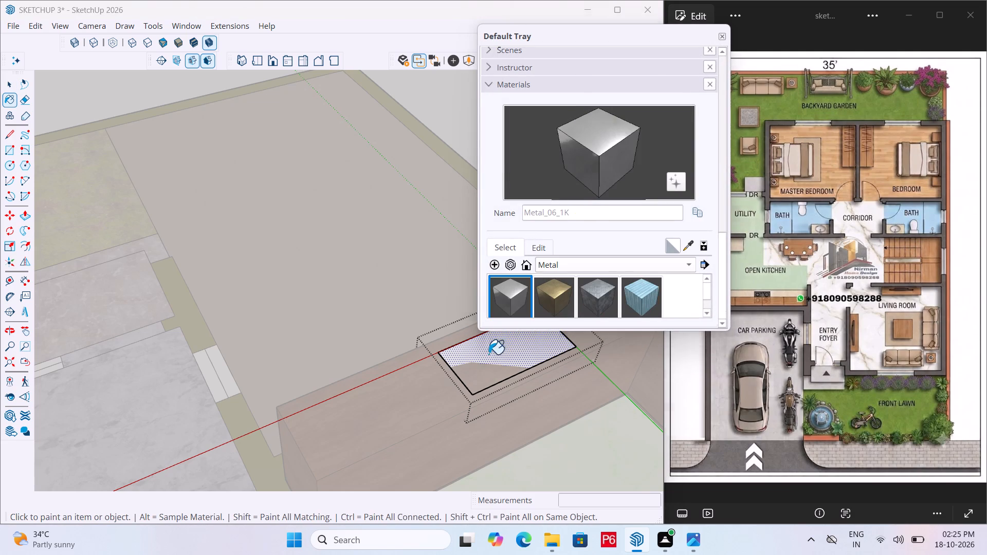
{"action": "left_click", "coordinate": [488, 354]}
Push/Pull the metal face up 3" to form a slab, and leave the group.
{"action": "key", "text": "p"}
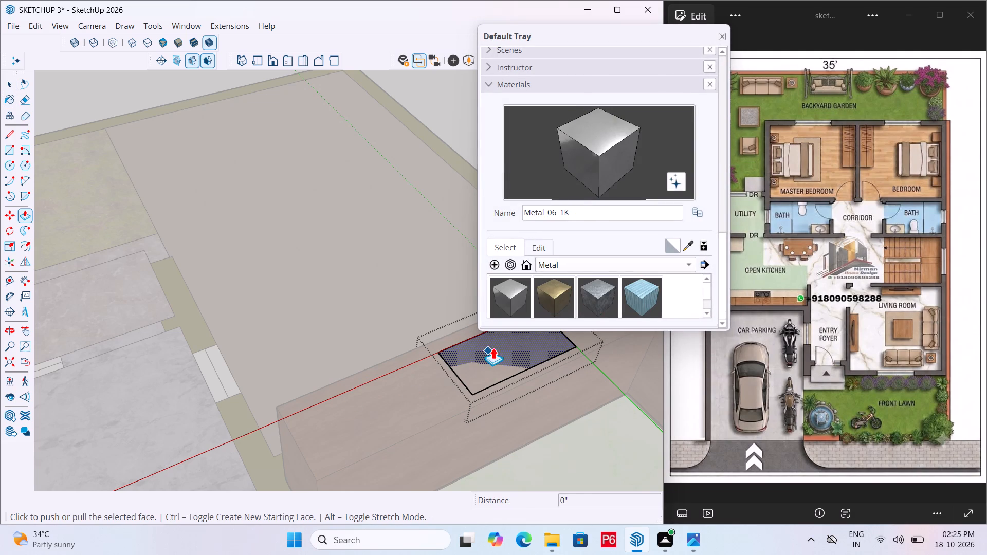
{"action": "left_click", "coordinate": [489, 366]}
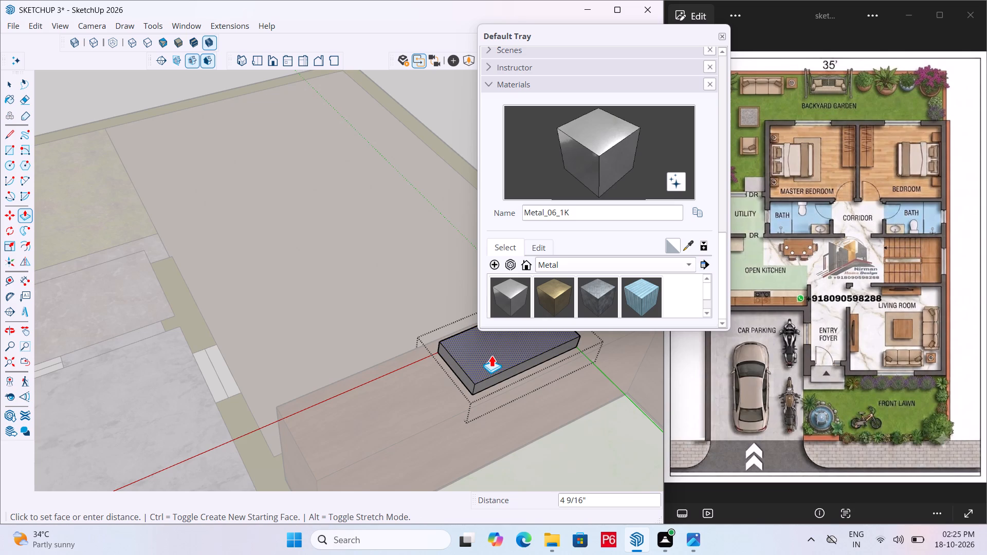
{"action": "type", "text": "3\""}
{"action": "key", "text": "Return"}
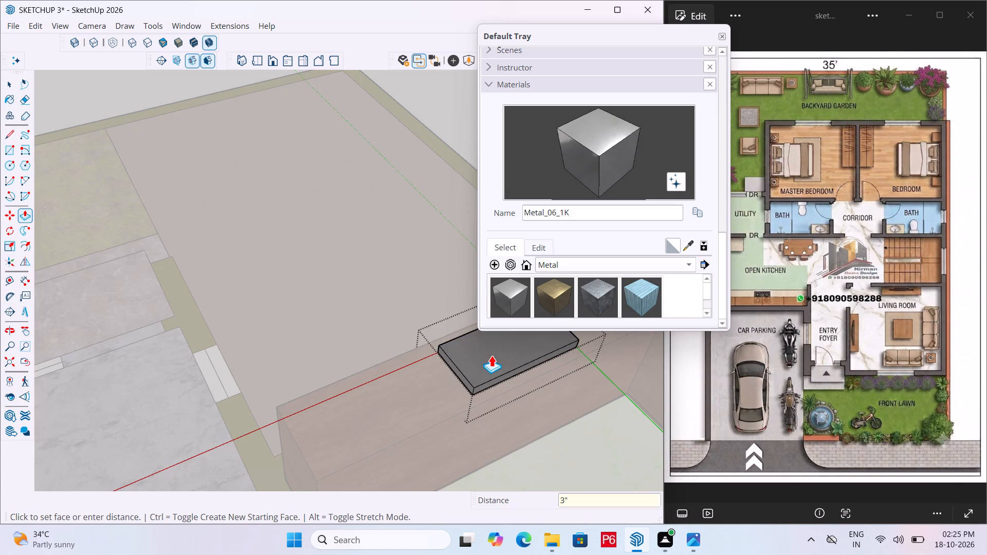
{"action": "scroll", "coordinate": [342, 363], "scroll_direction": "down", "scroll_amount": 5}
{"action": "key", "text": "space"}
{"action": "triple_click", "coordinate": [622, 358]}
Paint only the top face of the metal slab inside its group with Glass_Mirror_01, and leave the group.
{"action": "middle_click_drag", "start_coordinate": [400, 379], "coordinate": [409, 361]}
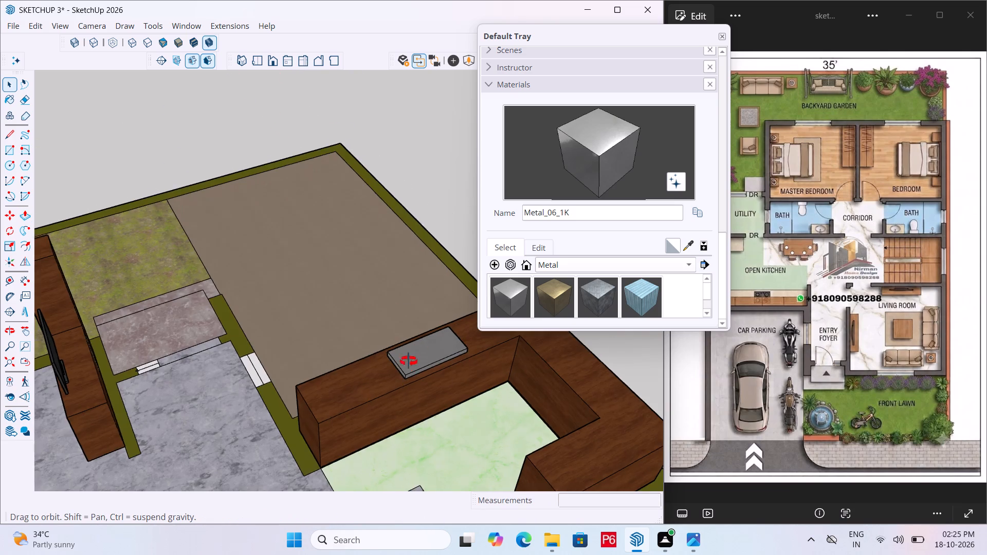
{"action": "middle_click_drag", "start_coordinate": [409, 361], "coordinate": [412, 363]}
{"action": "scroll", "coordinate": [391, 356], "scroll_direction": "up", "scroll_amount": 4}
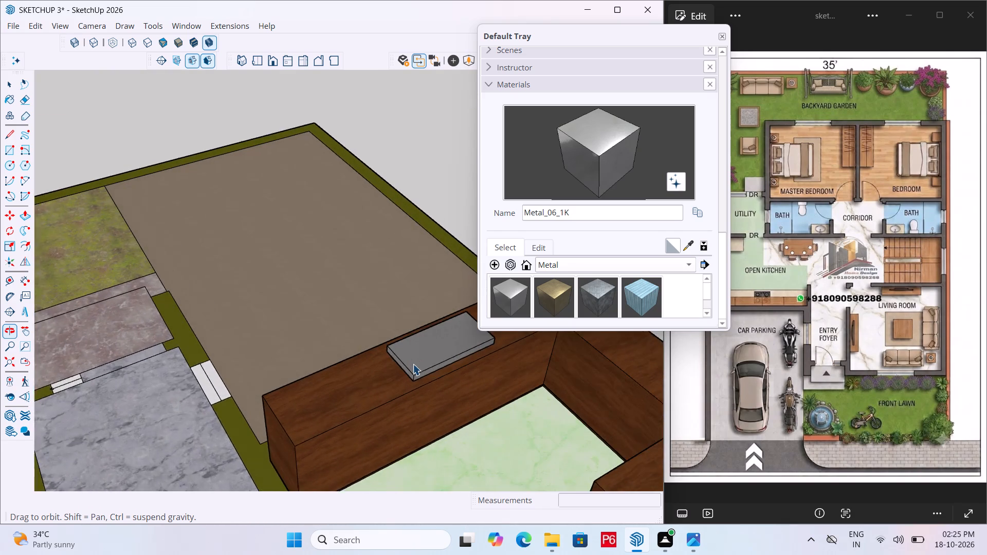
{"action": "scroll", "coordinate": [262, 384], "scroll_direction": "down", "scroll_amount": 6}
{"action": "scroll", "coordinate": [371, 337], "scroll_direction": "up", "scroll_amount": 6}
{"action": "scroll", "coordinate": [429, 292], "scroll_direction": "down", "scroll_amount": 2}
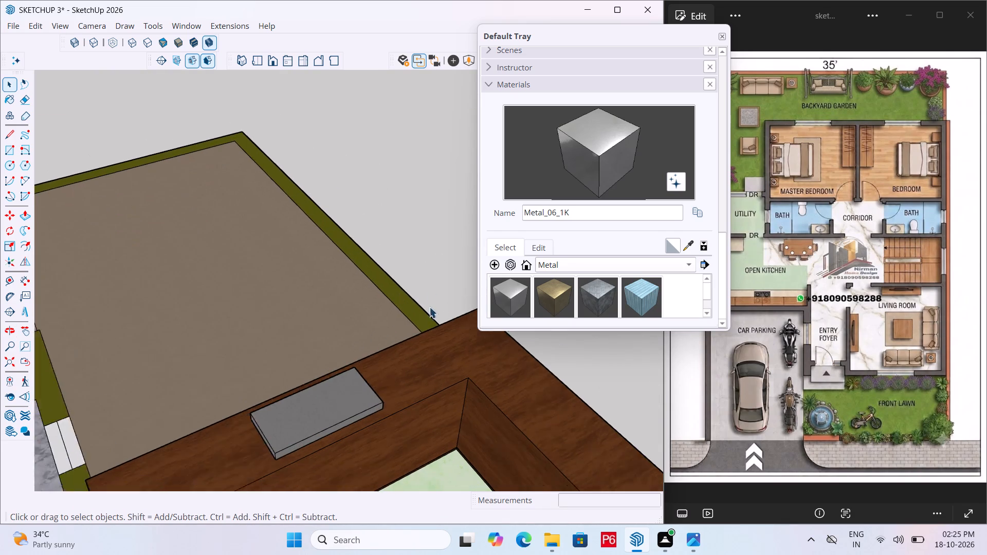
{"action": "scroll", "coordinate": [429, 307], "scroll_direction": "down", "scroll_amount": 3}
{"action": "left_click", "coordinate": [340, 388]}
{"action": "scroll", "coordinate": [312, 396], "scroll_direction": "up", "scroll_amount": 7}
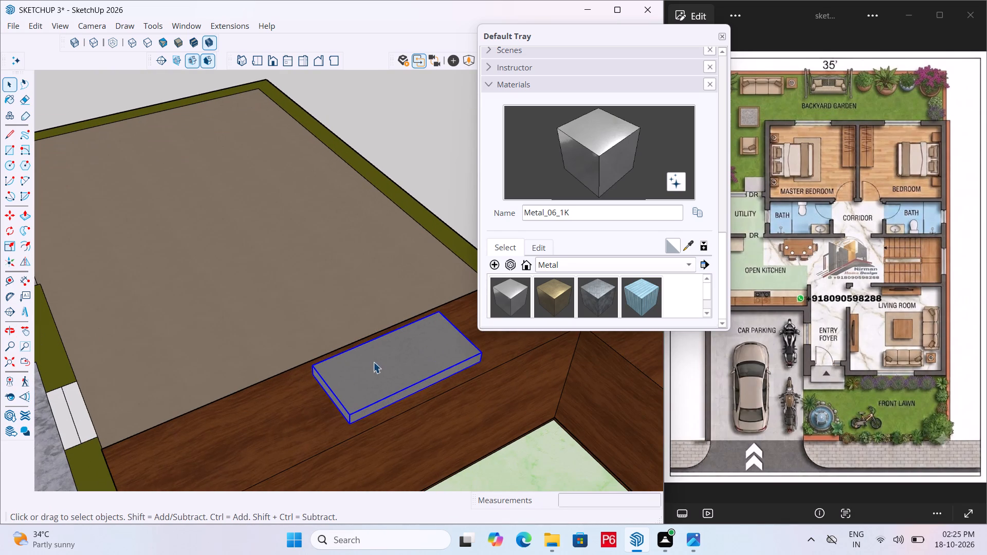
{"action": "double_click", "coordinate": [362, 376]}
{"action": "left_click", "coordinate": [362, 375]}
{"action": "double_click", "coordinate": [363, 375]}
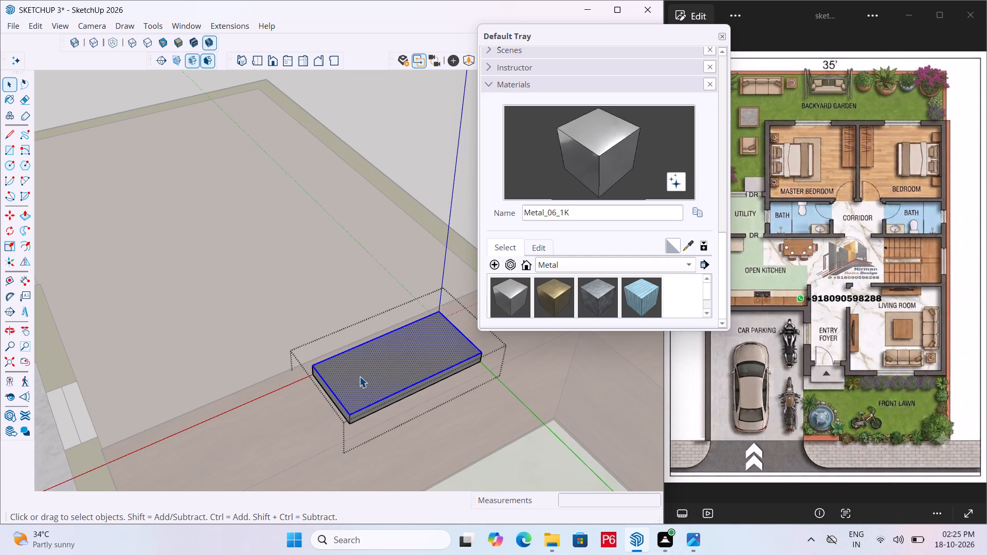
{"action": "left_click", "coordinate": [609, 265]}
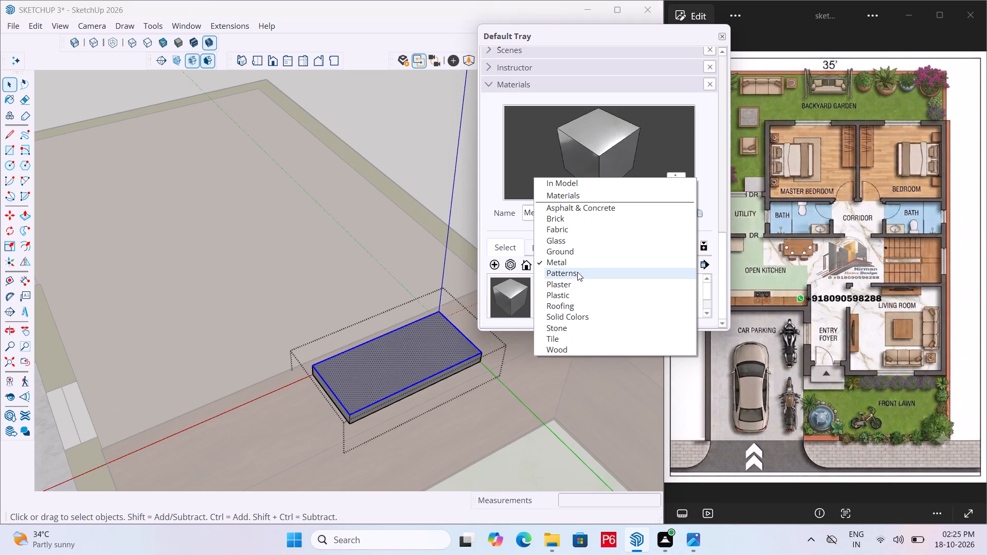
{"action": "left_click", "coordinate": [587, 242]}
{"action": "left_click", "coordinate": [565, 301]}
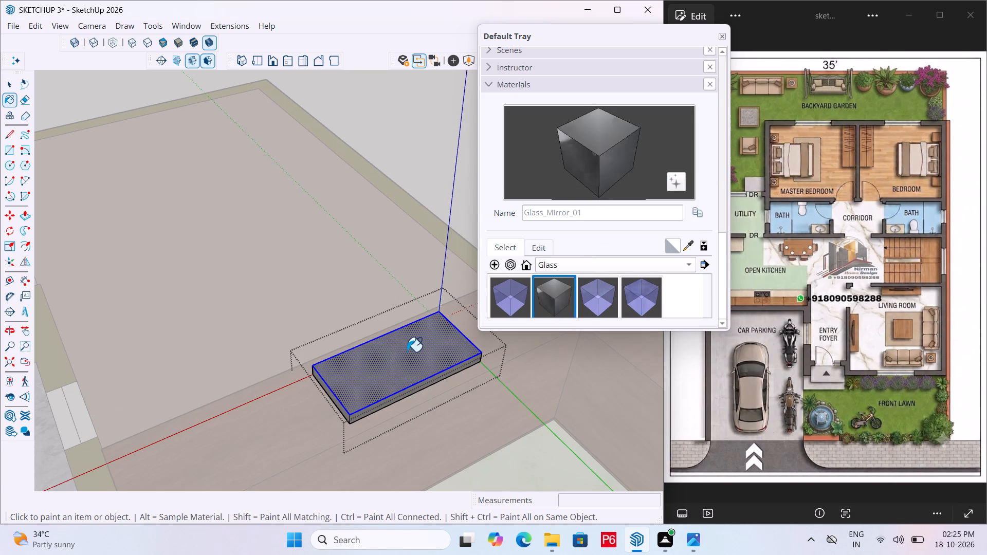
{"action": "left_click", "coordinate": [407, 351]}
{"action": "scroll", "coordinate": [310, 349], "scroll_direction": "down", "scroll_amount": 4}
{"action": "key", "text": "space"}
{"action": "key", "text": "space"}
{"action": "double_click", "coordinate": [630, 377]}
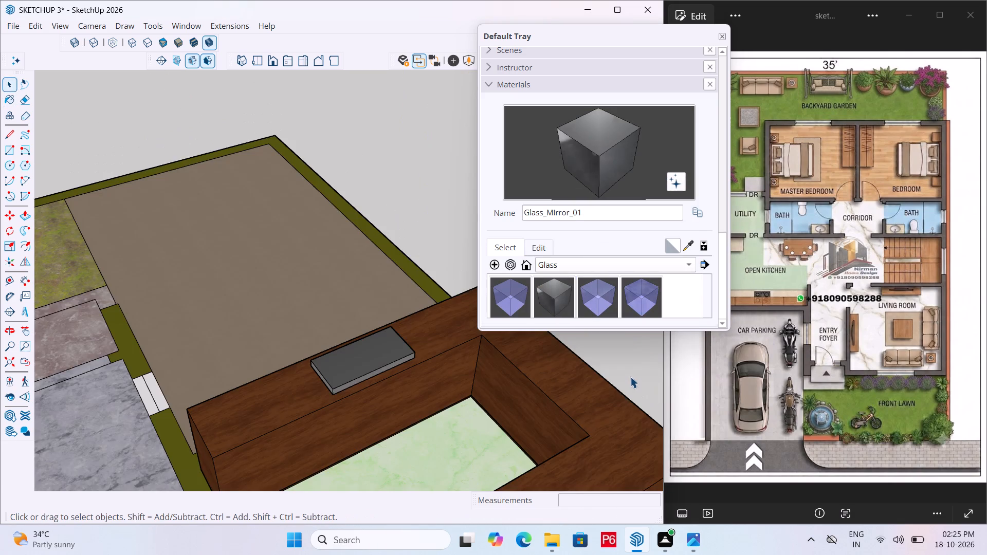
Save the model.
{"action": "scroll", "coordinate": [300, 386], "scroll_direction": "up", "scroll_amount": 5}
{"action": "key", "text": "ctrl+s"}
{"action": "key", "text": "ctrl+s"}
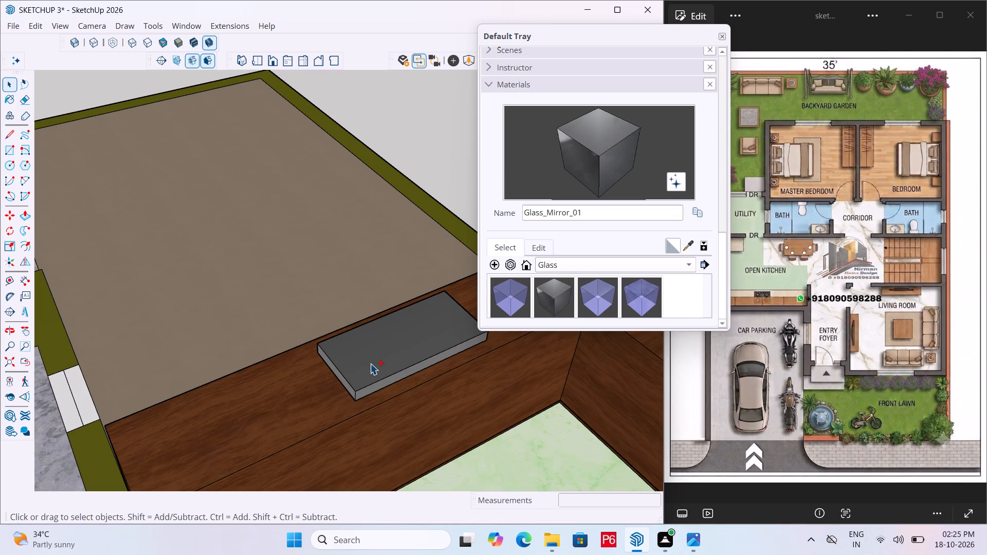
Inside the slab's group, select the glass top face, lower the opacity of Glass_Mirror_01 to 91, and leave the group.
{"action": "scroll", "coordinate": [372, 359], "scroll_direction": "up", "scroll_amount": 9}
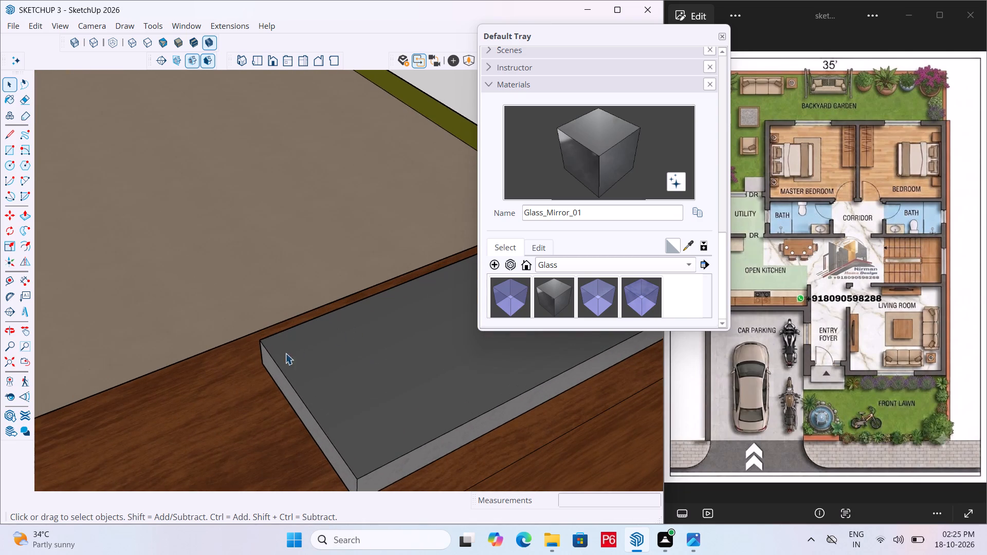
{"action": "scroll", "coordinate": [282, 357], "scroll_direction": "down", "scroll_amount": 5}
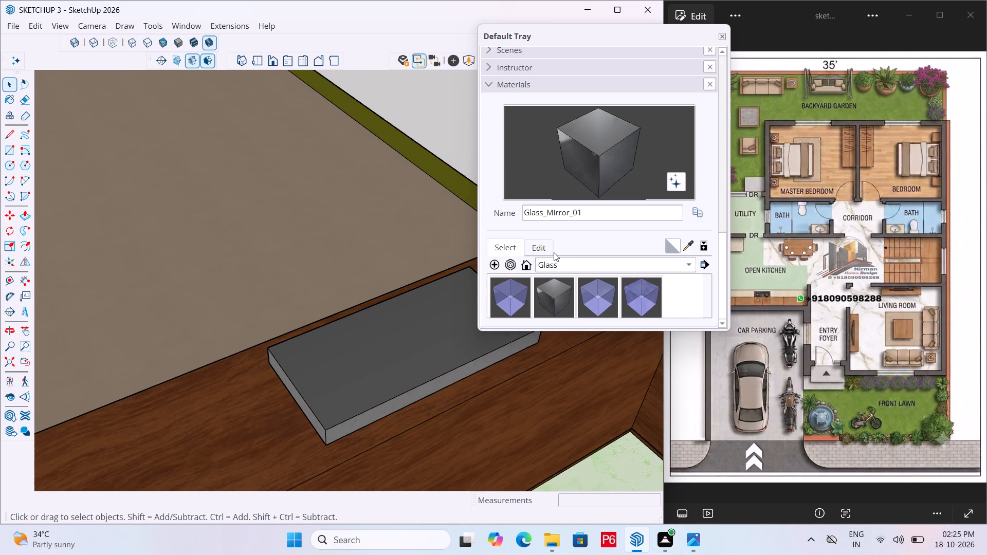
{"action": "double_click", "coordinate": [452, 337]}
{"action": "double_click", "coordinate": [435, 329]}
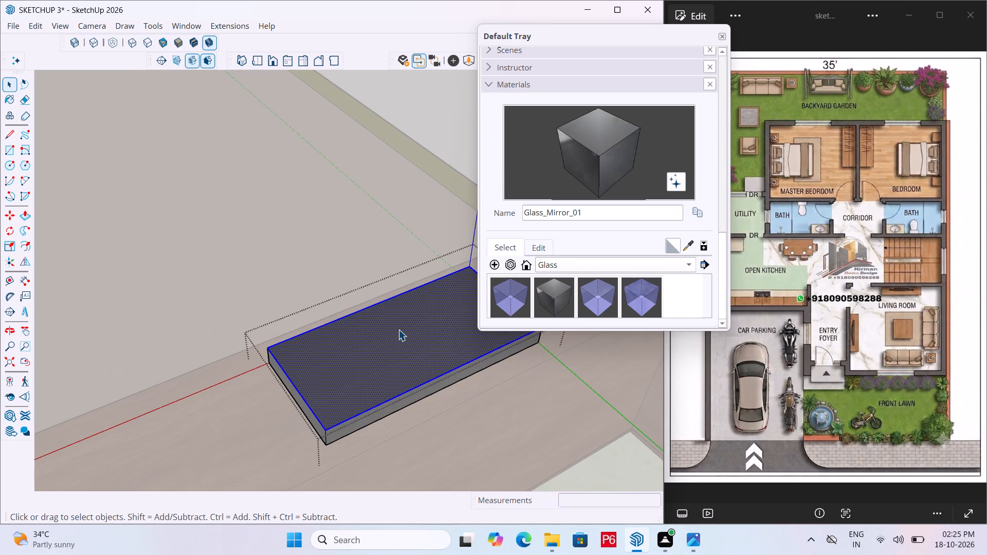
{"action": "double_click", "coordinate": [398, 329]}
{"action": "left_click", "coordinate": [542, 250]}
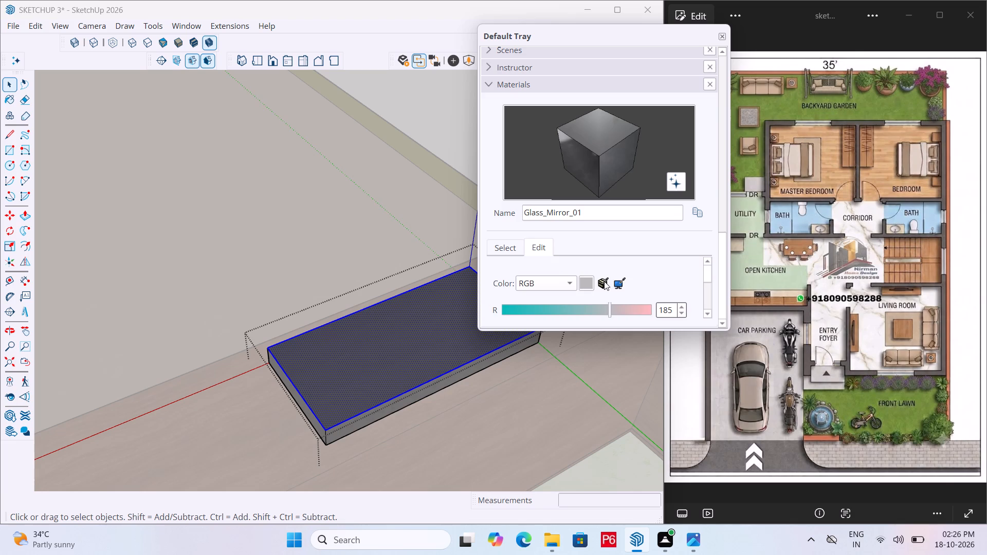
{"action": "scroll", "coordinate": [623, 262], "scroll_direction": "down", "scroll_amount": 5}
{"action": "scroll", "coordinate": [626, 263], "scroll_direction": "up", "scroll_amount": 4}
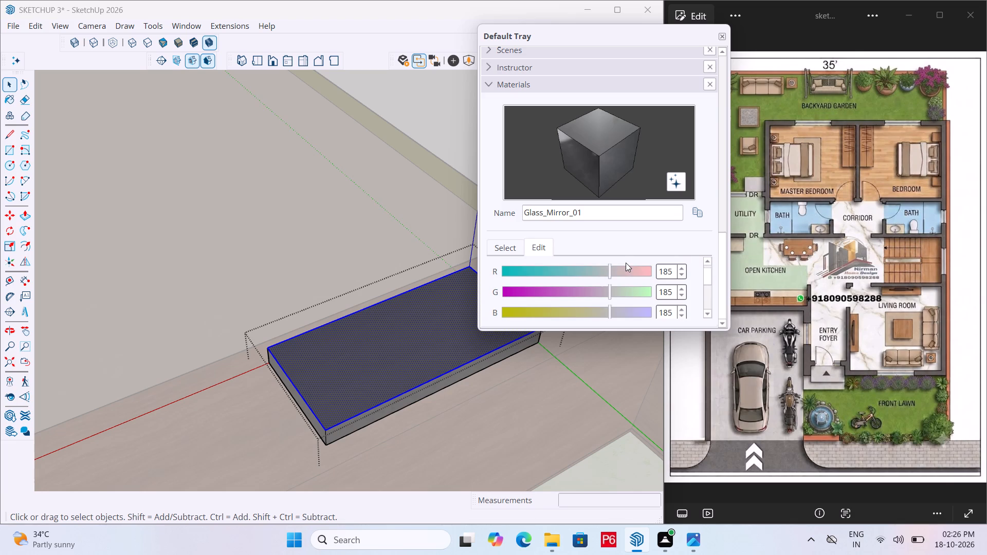
{"action": "scroll", "coordinate": [626, 263], "scroll_direction": "down", "scroll_amount": 2}
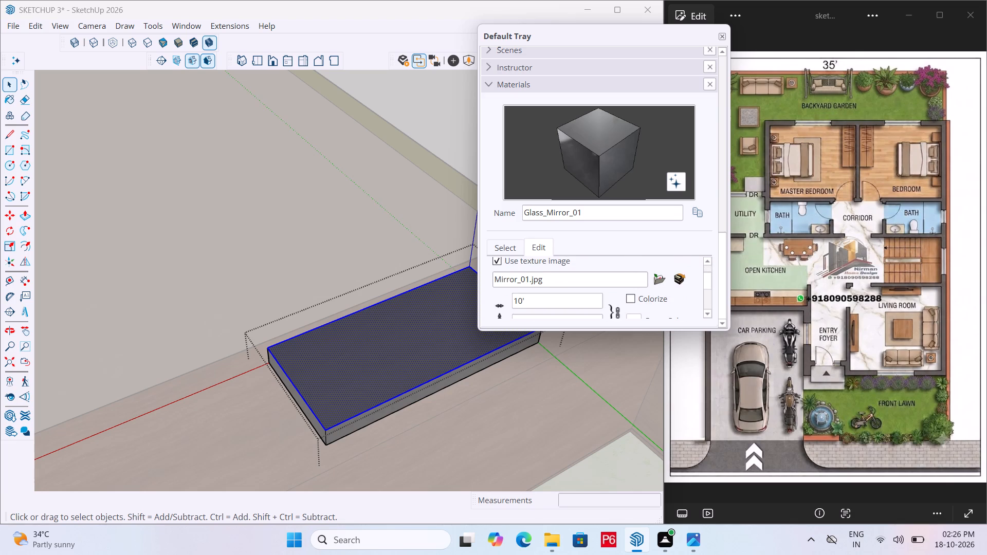
{"action": "scroll", "coordinate": [543, 283], "scroll_direction": "down", "scroll_amount": 1}
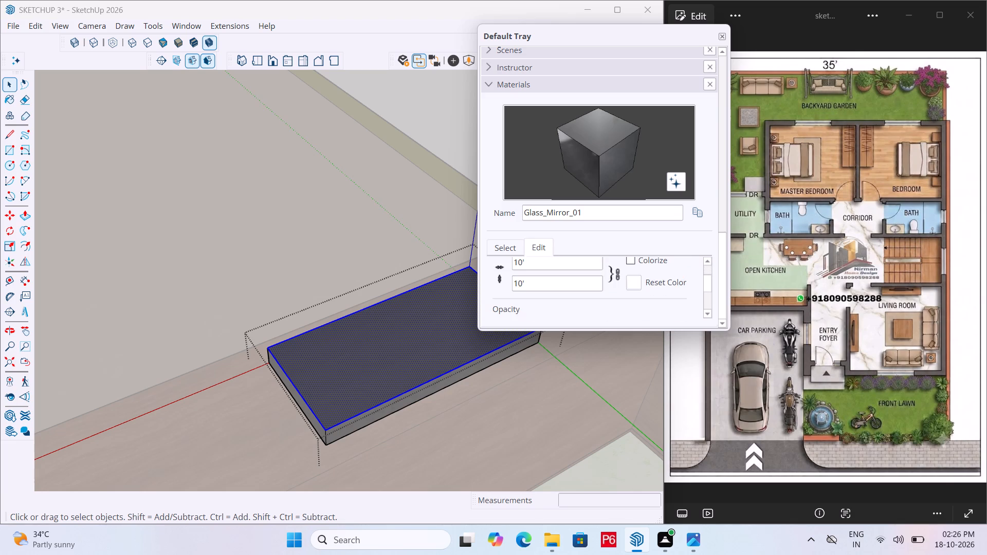
{"action": "scroll", "coordinate": [543, 283], "scroll_direction": "down", "scroll_amount": 1}
{"action": "left_click_drag", "start_coordinate": [643, 287], "coordinate": [636, 287]}
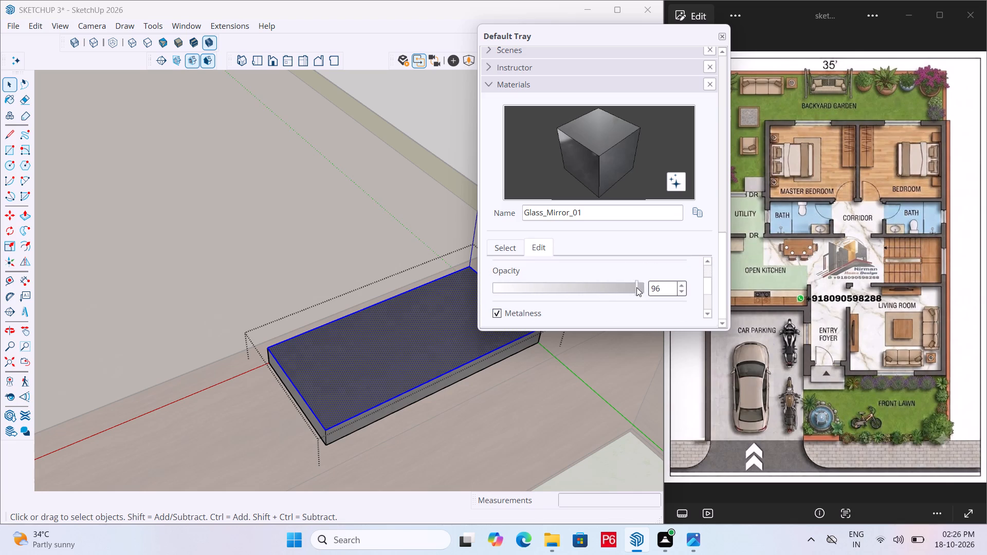
{"action": "left_click_drag", "start_coordinate": [636, 287], "coordinate": [550, 287]}
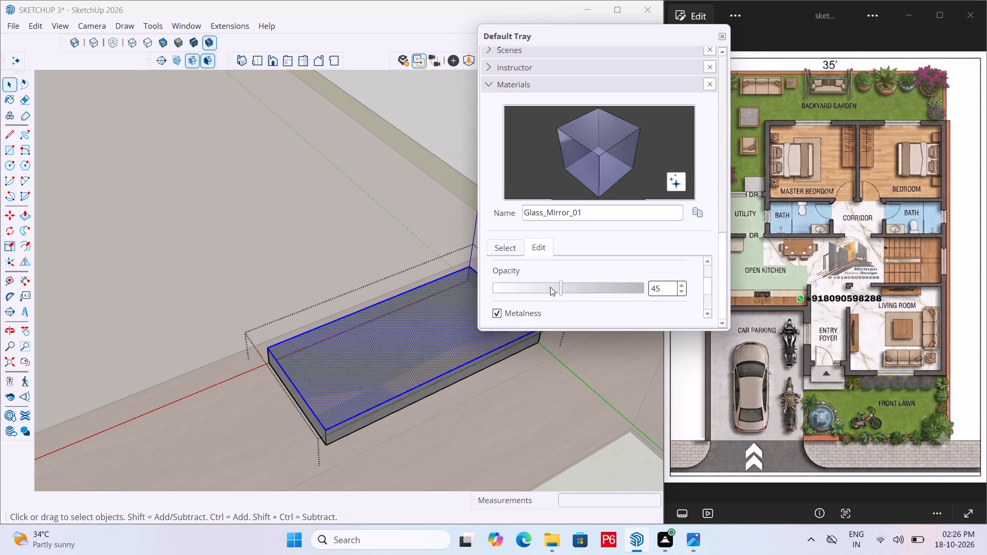
{"action": "left_click_drag", "start_coordinate": [550, 287], "coordinate": [620, 288]}
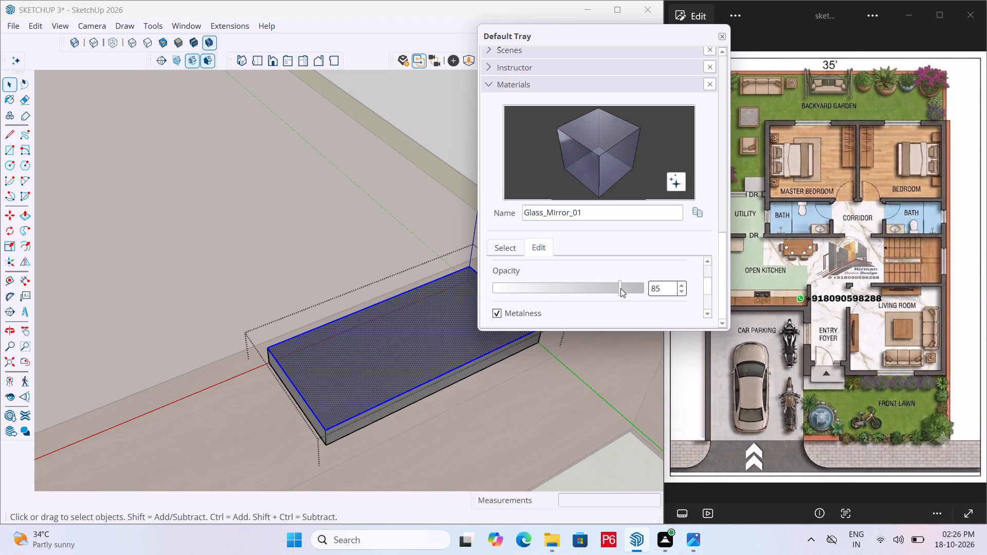
{"action": "left_click_drag", "start_coordinate": [620, 288], "coordinate": [627, 291]}
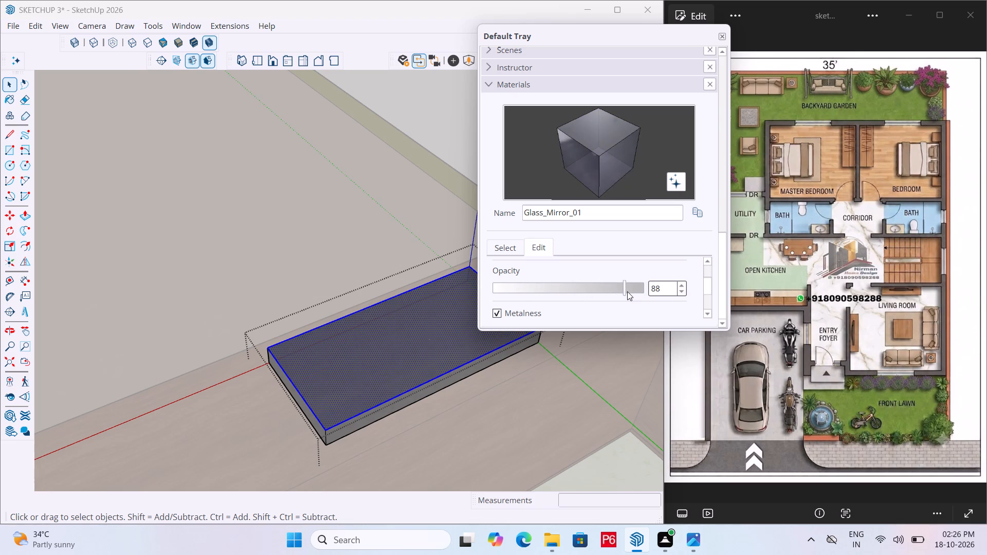
{"action": "left_click_drag", "start_coordinate": [627, 291], "coordinate": [630, 291]}
{"action": "scroll", "coordinate": [624, 221], "scroll_direction": "down", "scroll_amount": 4}
{"action": "left_click", "coordinate": [441, 116]}
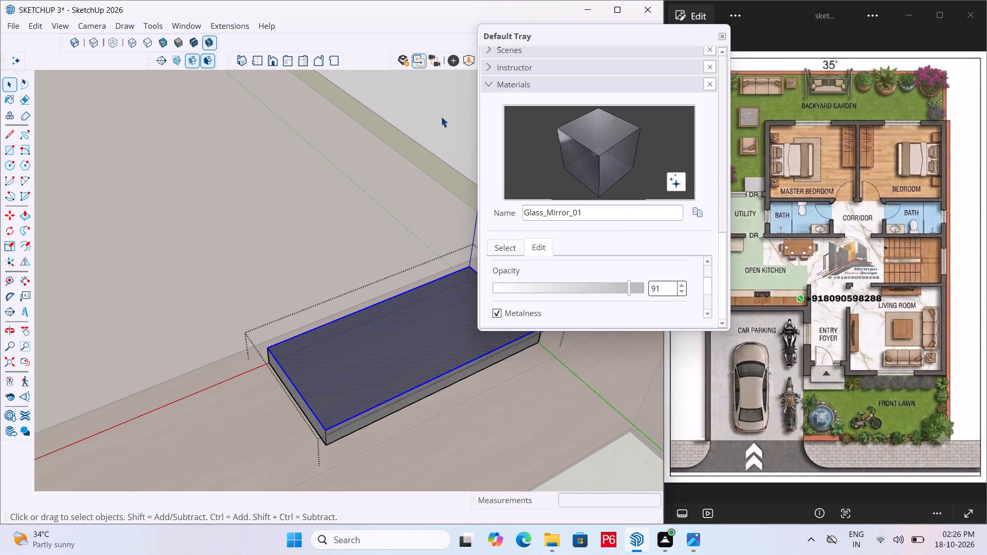
{"action": "scroll", "coordinate": [391, 305], "scroll_direction": "down", "scroll_amount": 6}
{"action": "scroll", "coordinate": [300, 368], "scroll_direction": "down", "scroll_amount": 4}
{"action": "key", "text": "space"}
{"action": "triple_click", "coordinate": [397, 186]}
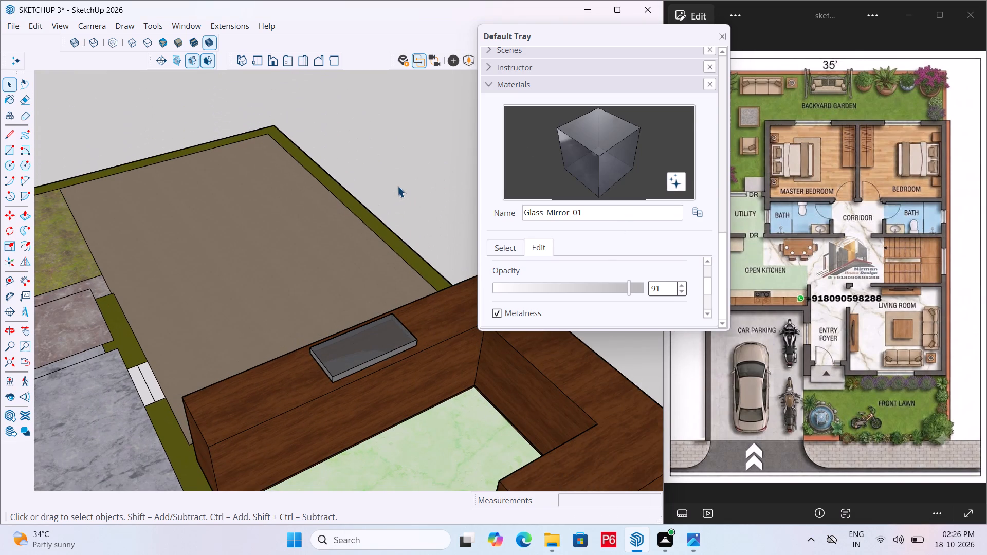
{"action": "double_click", "coordinate": [397, 186]}
Save the model.
{"action": "key", "text": "ctrl+s"}
{"action": "key", "text": "ctrl+s"}
{"action": "key", "text": "ctrl+s"}
Switch to the Fuji app.
{"action": "scroll", "coordinate": [356, 342], "scroll_direction": "up", "scroll_amount": 5}
{"action": "left_click", "coordinate": [659, 542]}
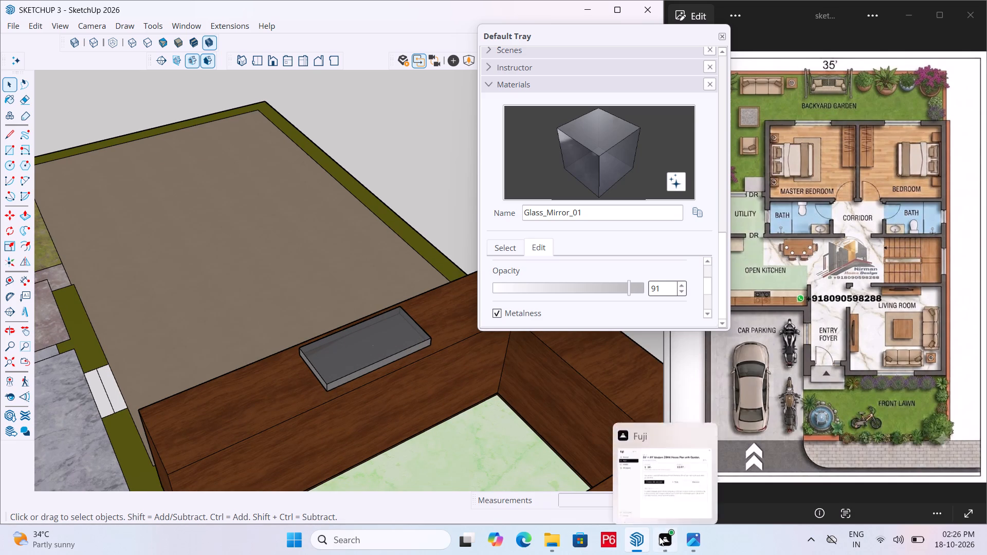
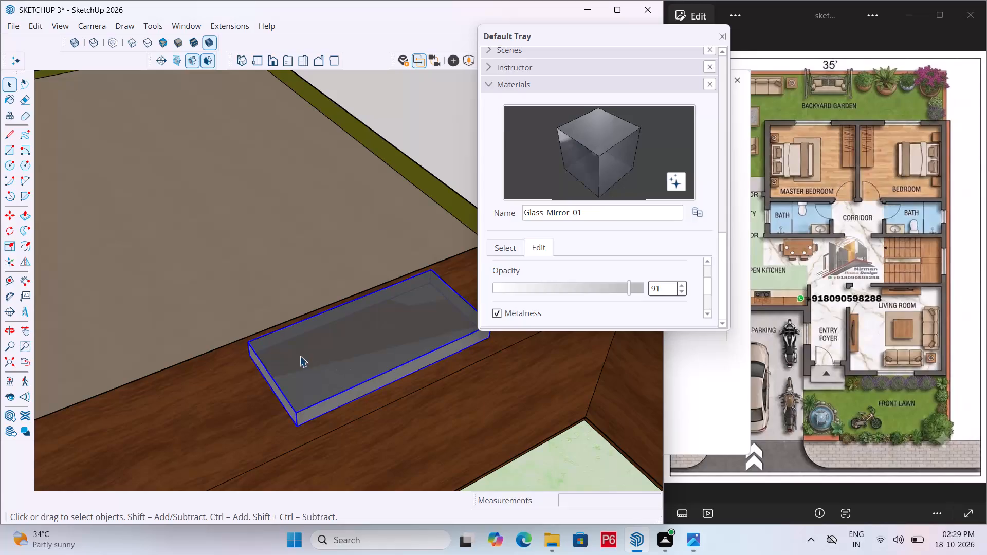
Draw a circle of about 3 1/16" radius near one end of the cooktop's glass top.
{"action": "scroll", "coordinate": [318, 355], "scroll_direction": "up", "scroll_amount": 1}
{"action": "key", "text": "c"}
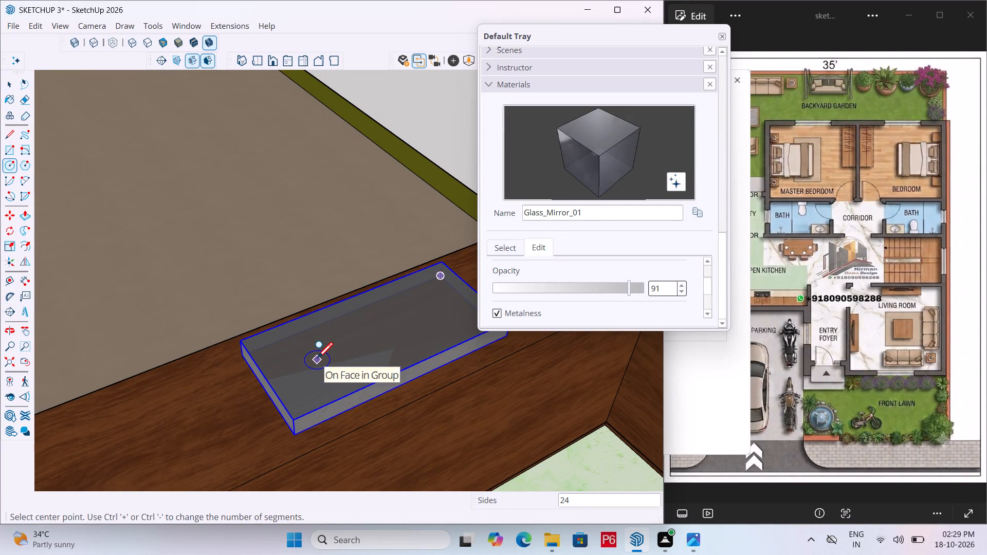
{"action": "left_click", "coordinate": [317, 360]}
{"action": "left_click", "coordinate": [330, 373]}
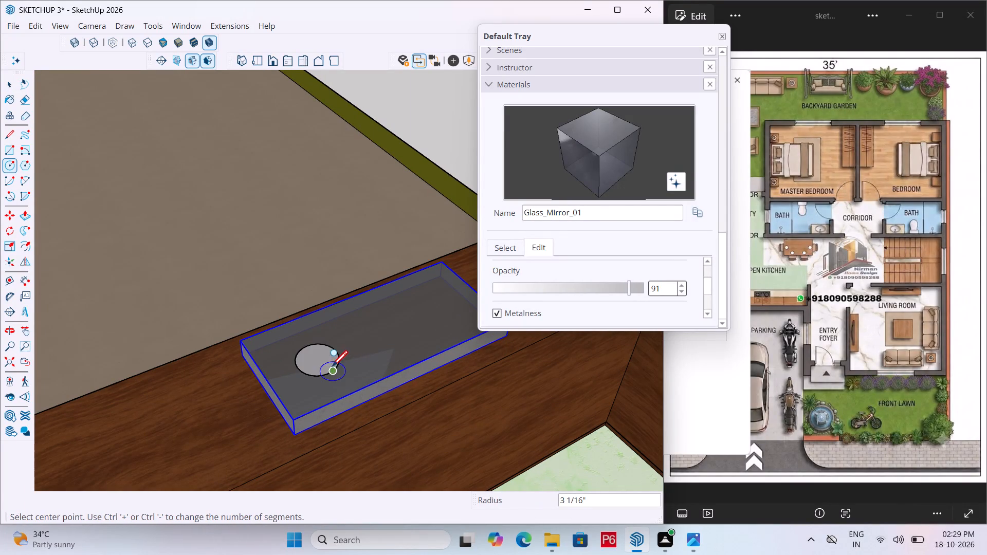
{"action": "key", "text": "space"}
Draw a concentric inner circle of about 1 5/8" radius inside the burner circle.
{"action": "left_click", "coordinate": [318, 360]}
{"action": "triple_click", "coordinate": [311, 356]}
{"action": "left_click", "coordinate": [311, 356]}
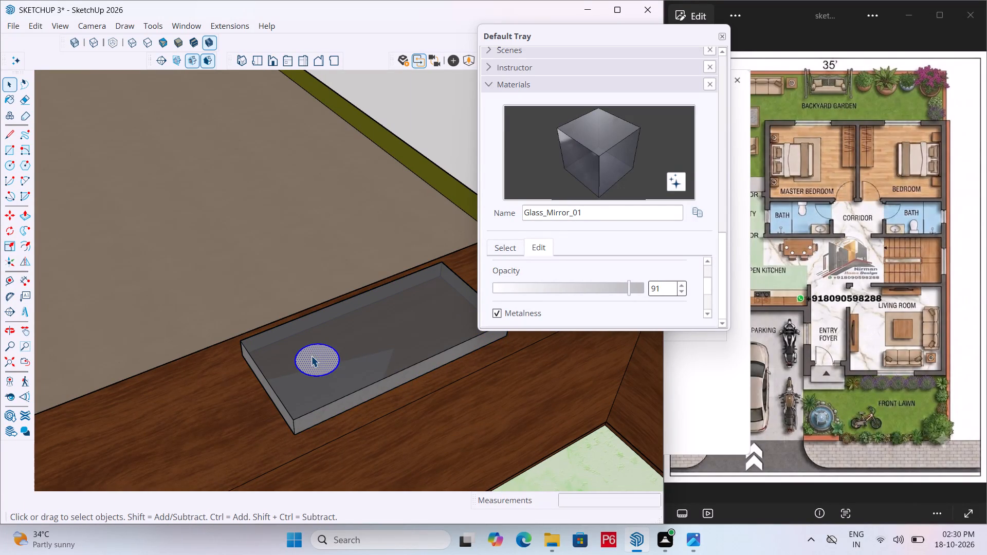
{"action": "scroll", "coordinate": [315, 356], "scroll_direction": "up", "scroll_amount": 6}
{"action": "middle_click_drag", "start_coordinate": [326, 365], "coordinate": [294, 416]}
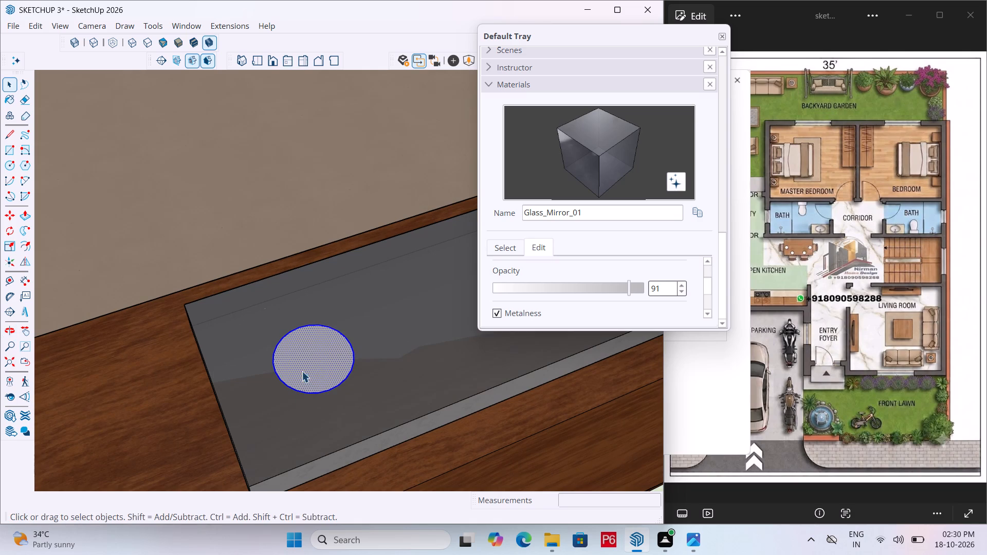
{"action": "double_click", "coordinate": [301, 358]}
{"action": "key", "text": "c"}
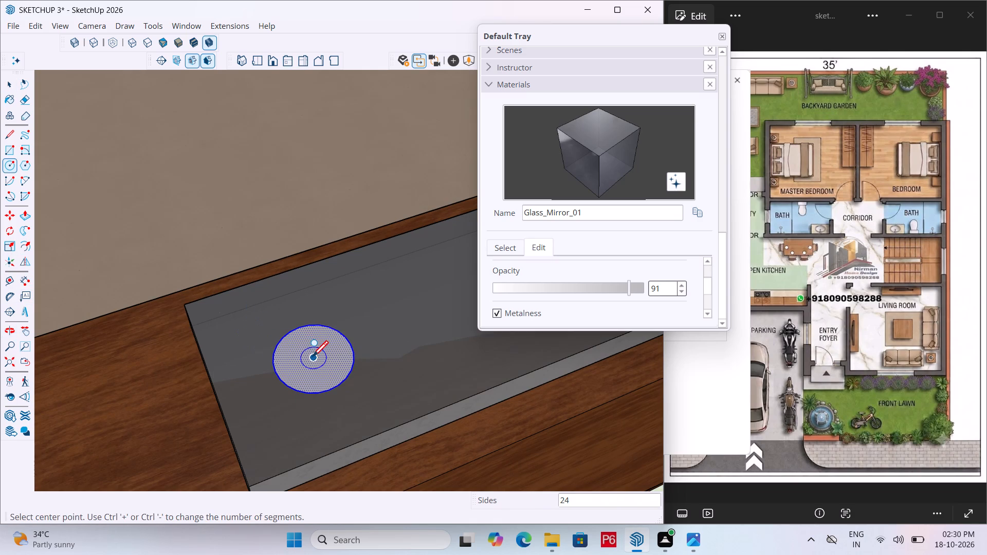
{"action": "left_click", "coordinate": [313, 358]}
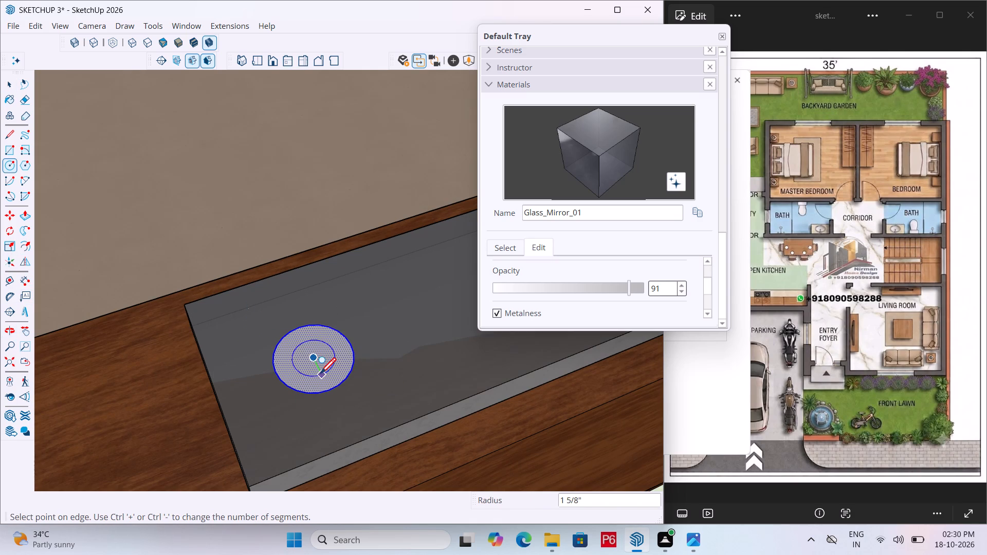
{"action": "left_click", "coordinate": [331, 372]}
{"action": "key", "text": "space"}
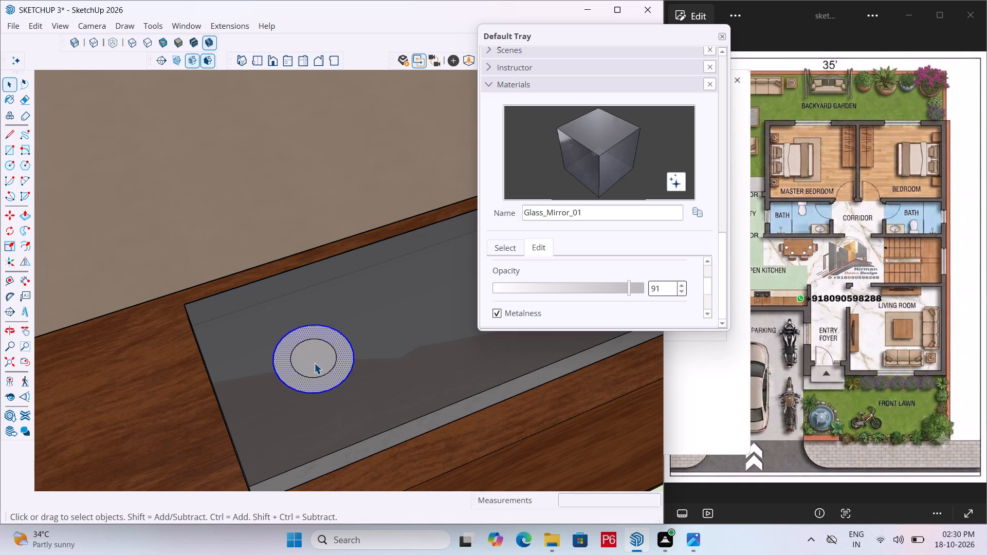
Draw four evenly spaced radial lines between the inner and outer circles, dividing the burner ring into four segments.
{"action": "scroll", "coordinate": [314, 363], "scroll_direction": "up", "scroll_amount": 4}
{"action": "key", "text": "l"}
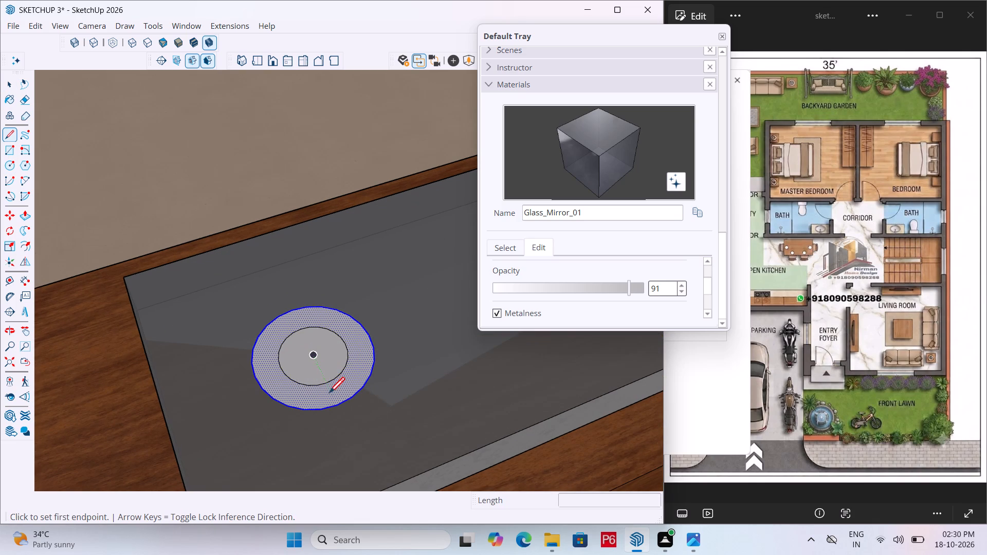
{"action": "left_click", "coordinate": [327, 385]}
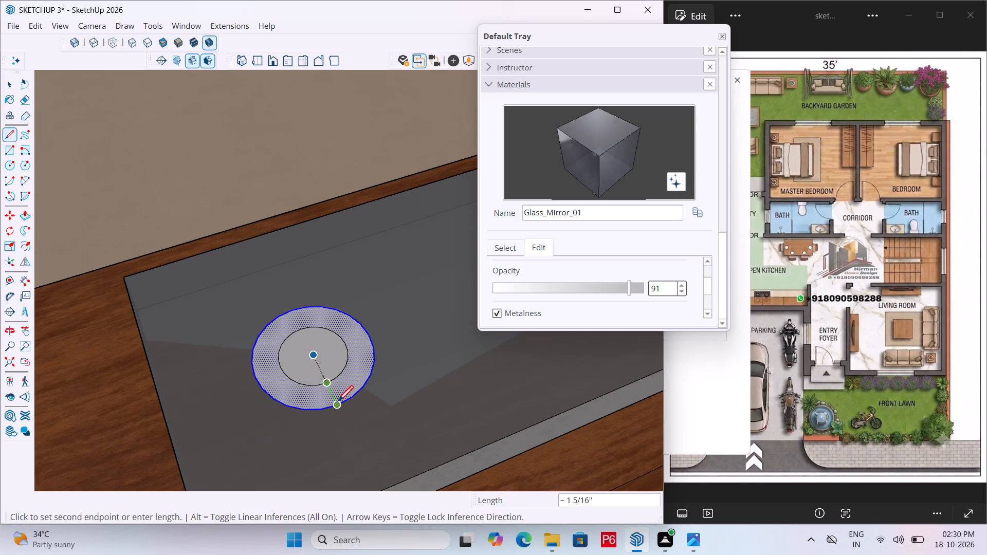
{"action": "left_click", "coordinate": [334, 405]}
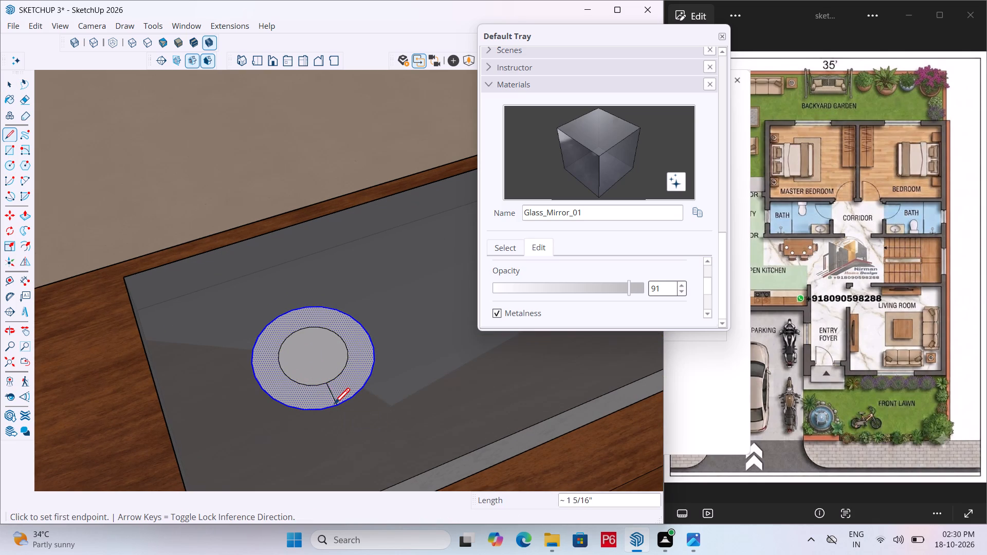
{"action": "left_click_drag", "start_coordinate": [281, 366], "coordinate": [275, 368]}
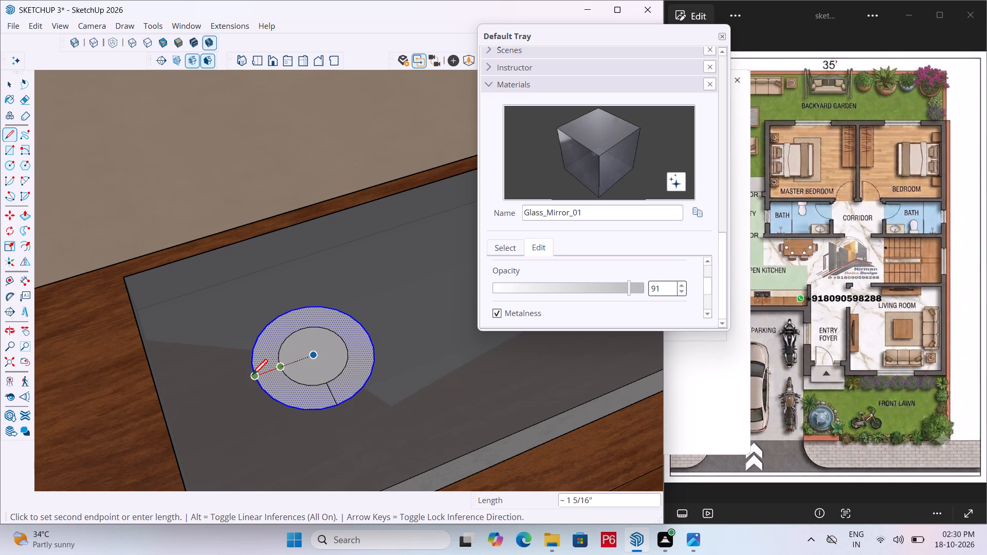
{"action": "left_click_drag", "start_coordinate": [252, 377], "coordinate": [258, 375]}
{"action": "left_click", "coordinate": [346, 342]}
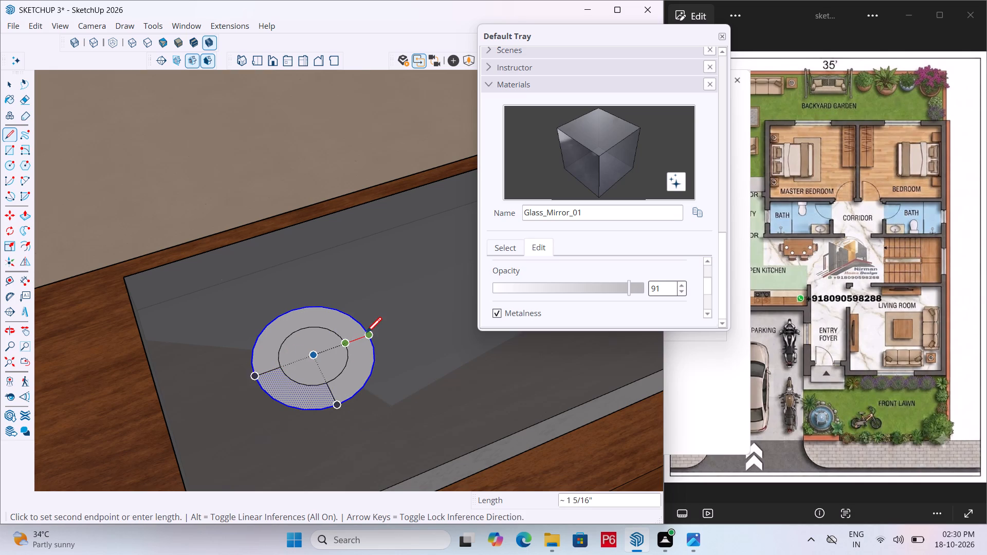
{"action": "left_click", "coordinate": [366, 335]}
{"action": "left_click_drag", "start_coordinate": [299, 331], "coordinate": [299, 310]}
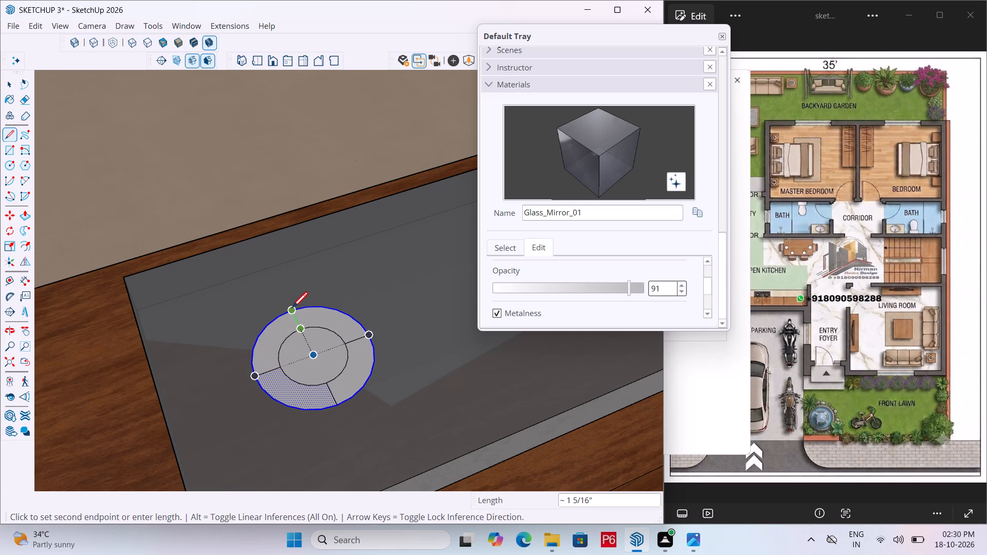
{"action": "left_click", "coordinate": [292, 309]}
{"action": "key", "text": "space"}
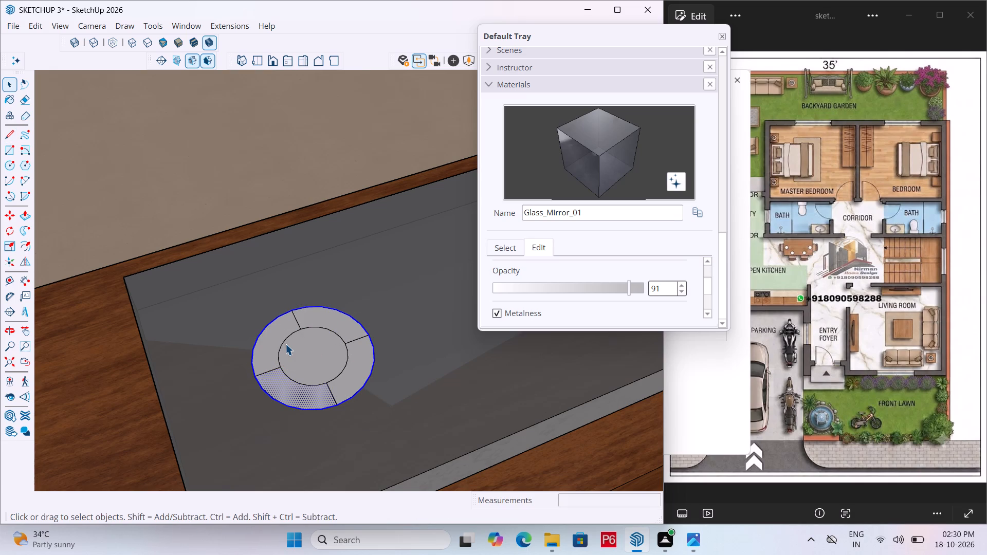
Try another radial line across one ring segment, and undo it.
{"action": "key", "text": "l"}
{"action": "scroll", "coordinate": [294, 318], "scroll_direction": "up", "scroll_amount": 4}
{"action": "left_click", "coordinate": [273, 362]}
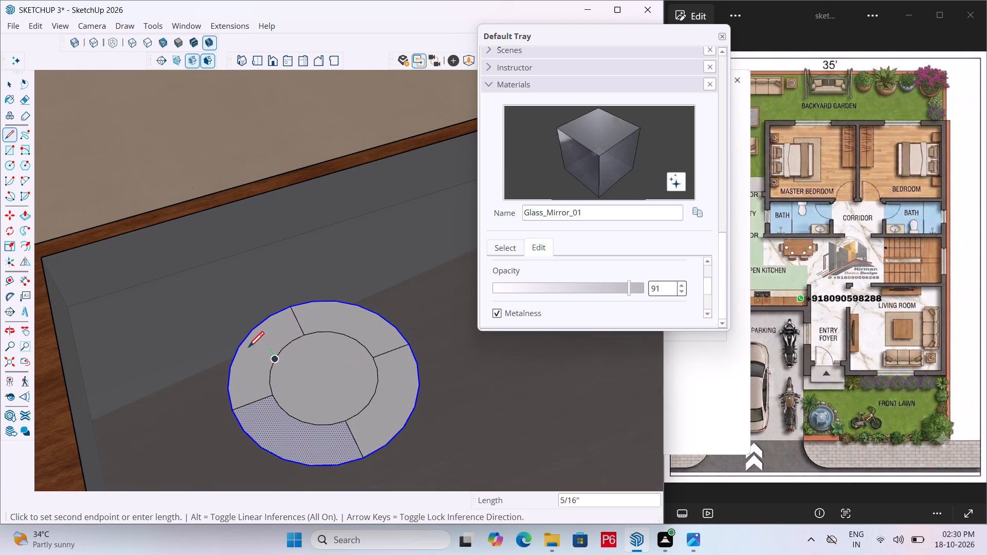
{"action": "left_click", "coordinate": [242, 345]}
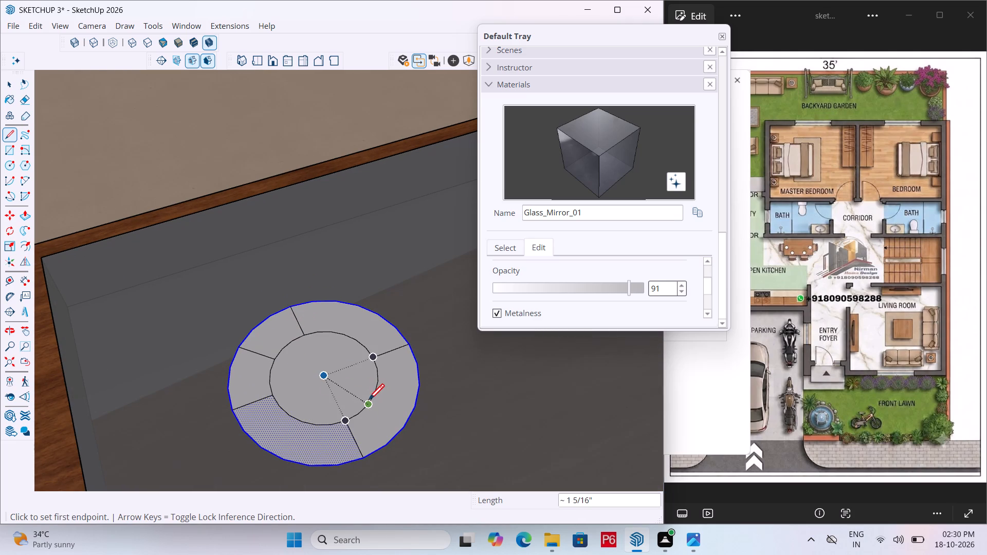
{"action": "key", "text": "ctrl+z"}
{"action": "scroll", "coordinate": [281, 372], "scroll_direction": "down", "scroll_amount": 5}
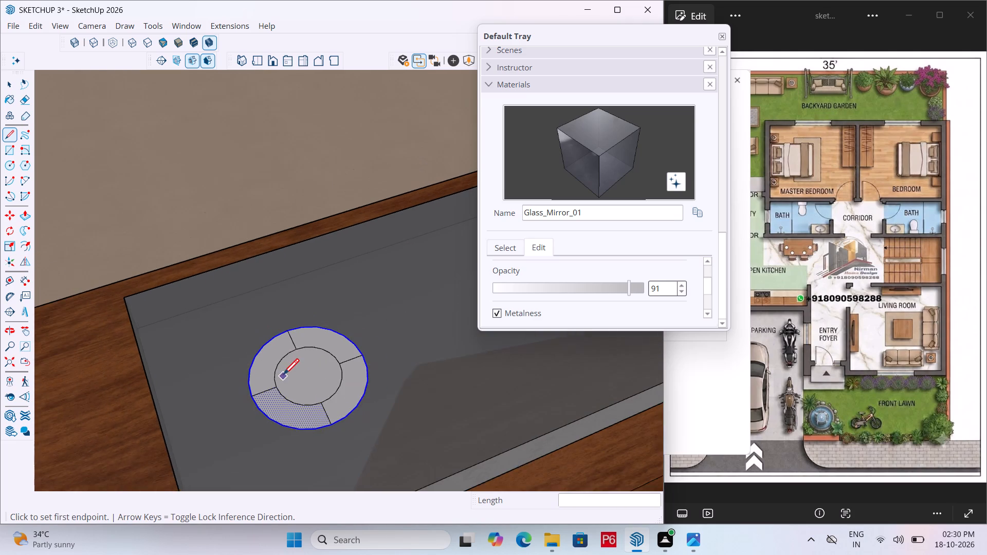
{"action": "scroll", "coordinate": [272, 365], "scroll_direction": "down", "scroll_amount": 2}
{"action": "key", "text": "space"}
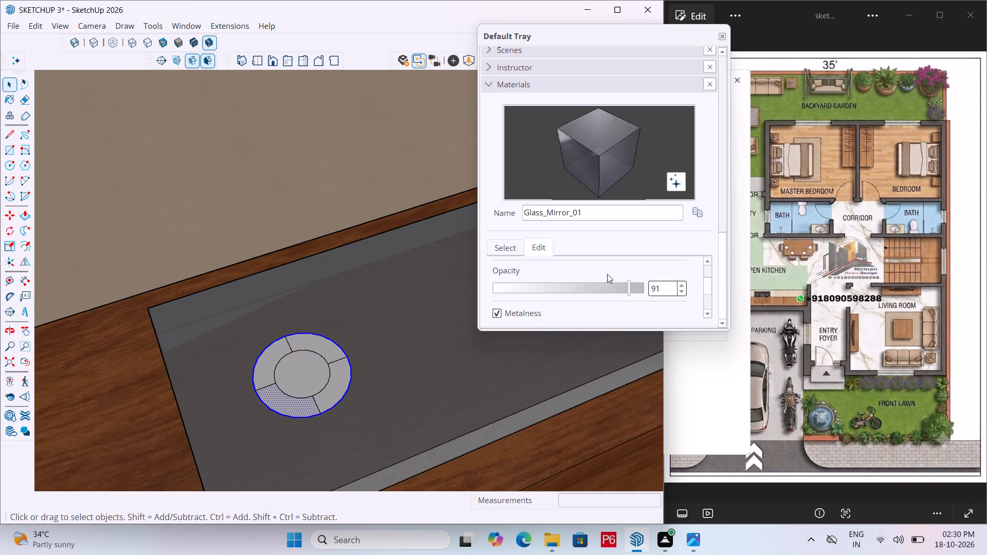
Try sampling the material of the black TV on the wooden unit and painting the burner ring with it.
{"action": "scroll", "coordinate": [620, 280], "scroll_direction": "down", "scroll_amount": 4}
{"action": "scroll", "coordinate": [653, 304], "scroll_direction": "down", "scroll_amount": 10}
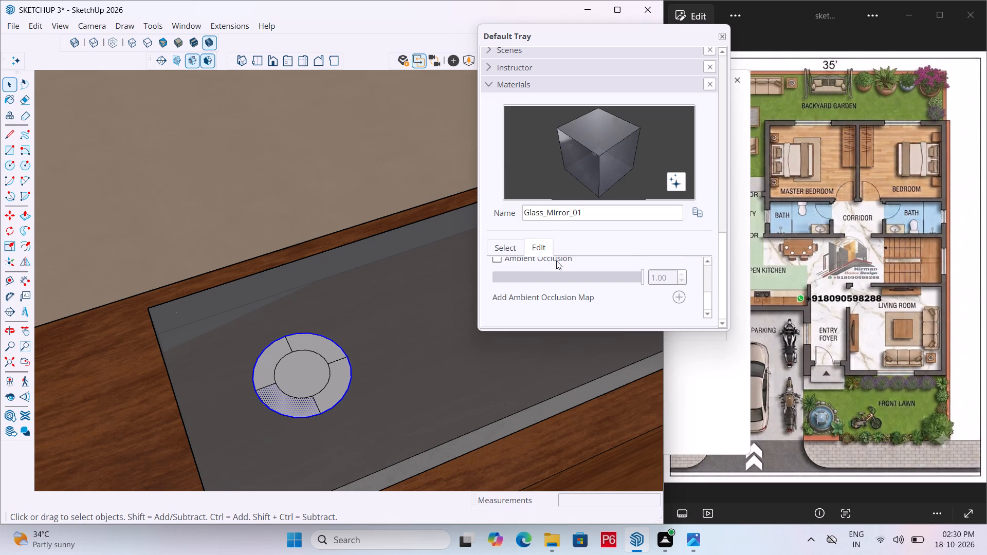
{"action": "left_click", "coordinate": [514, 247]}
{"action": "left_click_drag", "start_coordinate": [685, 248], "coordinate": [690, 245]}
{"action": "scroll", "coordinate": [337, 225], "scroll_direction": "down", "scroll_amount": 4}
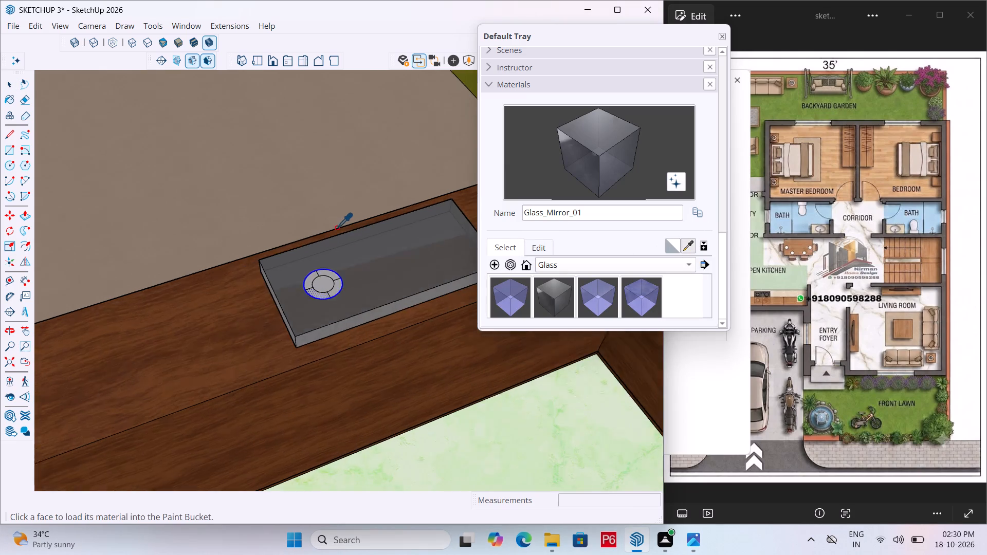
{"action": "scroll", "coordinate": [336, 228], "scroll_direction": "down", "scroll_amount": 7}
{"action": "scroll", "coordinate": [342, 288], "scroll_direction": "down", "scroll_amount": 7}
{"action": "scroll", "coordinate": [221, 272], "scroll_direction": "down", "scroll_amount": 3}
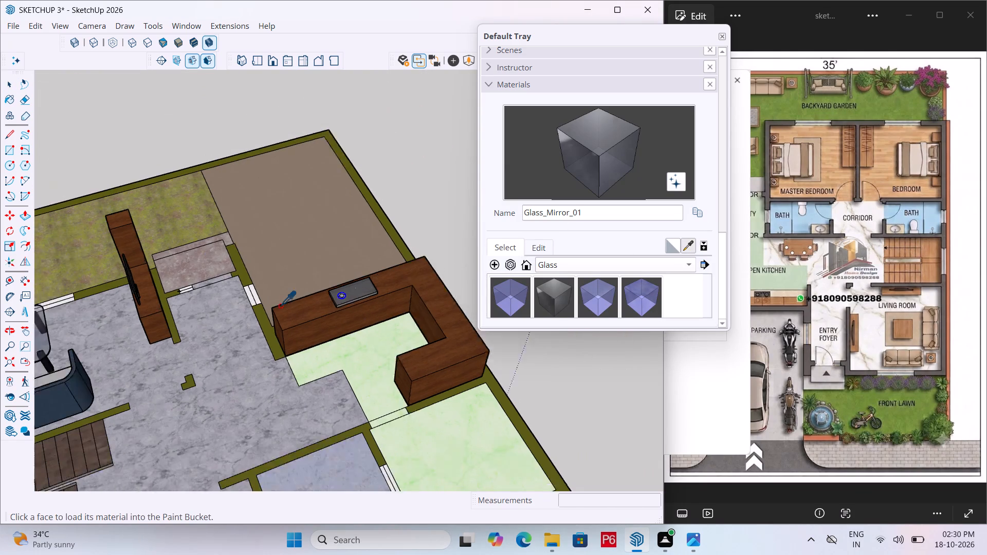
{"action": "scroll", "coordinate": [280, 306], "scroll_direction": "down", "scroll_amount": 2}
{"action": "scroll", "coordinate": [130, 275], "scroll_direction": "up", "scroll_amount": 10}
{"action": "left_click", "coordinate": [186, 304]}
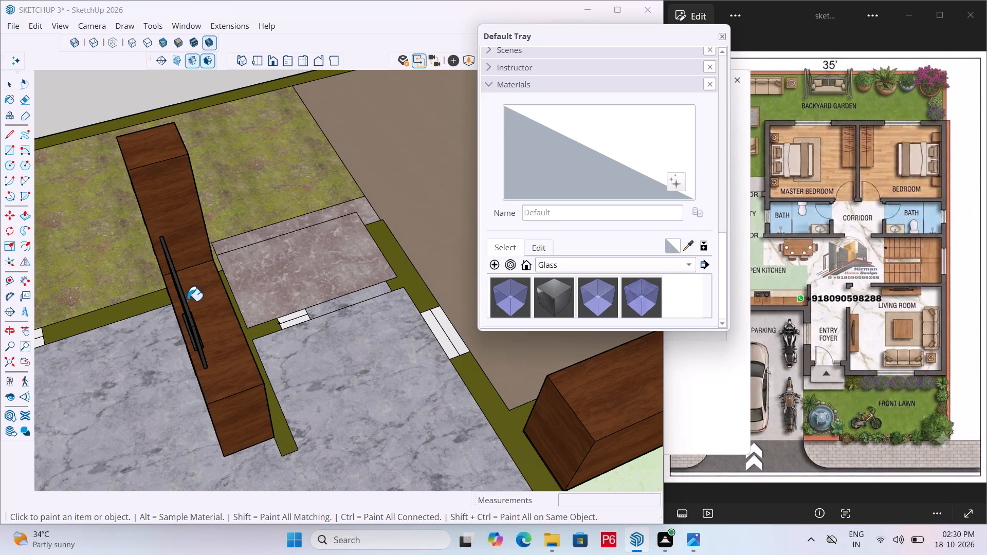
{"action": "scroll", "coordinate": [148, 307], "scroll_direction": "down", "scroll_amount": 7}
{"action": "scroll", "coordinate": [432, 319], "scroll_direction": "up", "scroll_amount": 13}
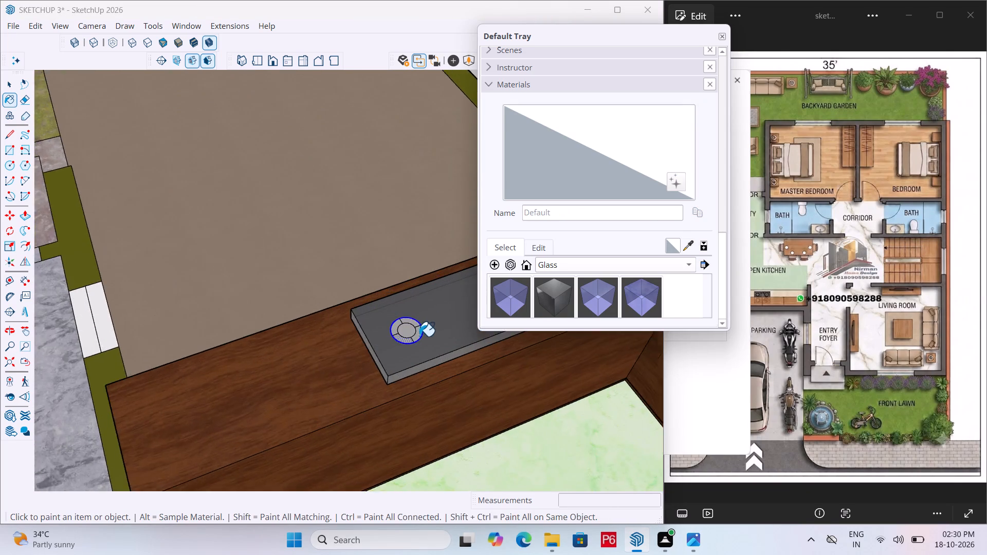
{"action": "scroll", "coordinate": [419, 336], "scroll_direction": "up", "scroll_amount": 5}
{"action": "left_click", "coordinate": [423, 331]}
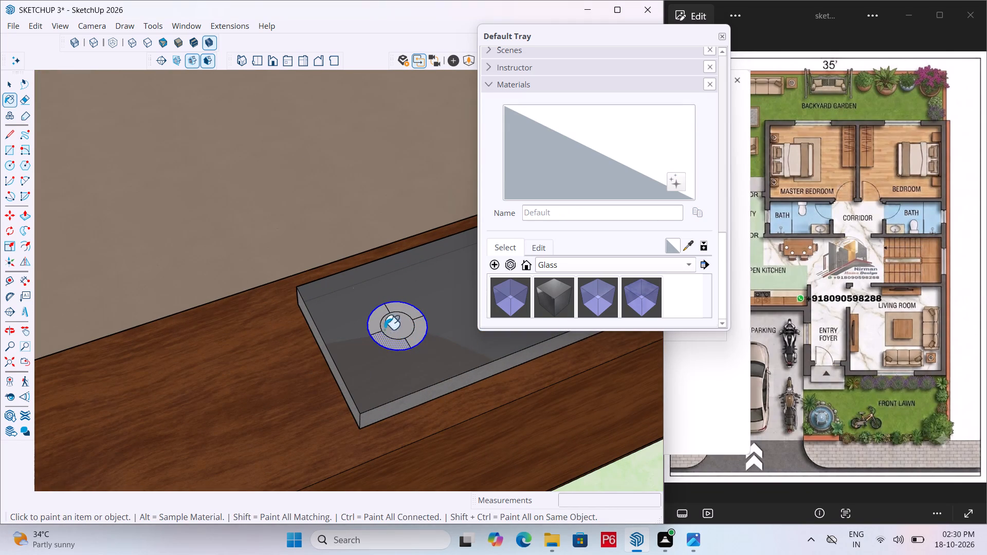
Paint the burner's four ring segments with M09_Shadow_Night from the Solid Colors collection.
{"action": "left_click", "coordinate": [590, 269]}
{"action": "left_click_drag", "start_coordinate": [570, 341], "coordinate": [573, 336]}
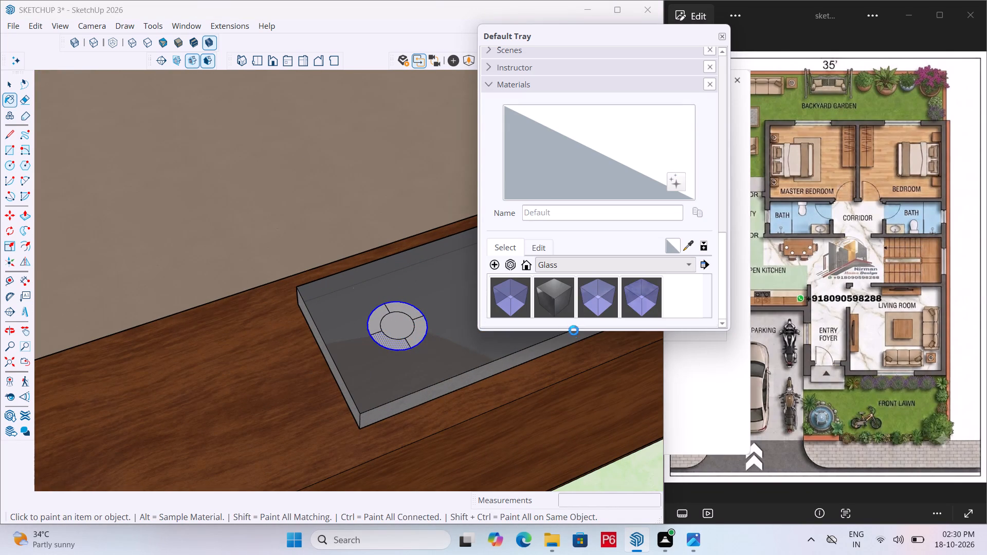
{"action": "scroll", "coordinate": [583, 297], "scroll_direction": "down", "scroll_amount": 3}
{"action": "scroll", "coordinate": [647, 287], "scroll_direction": "down", "scroll_amount": 12}
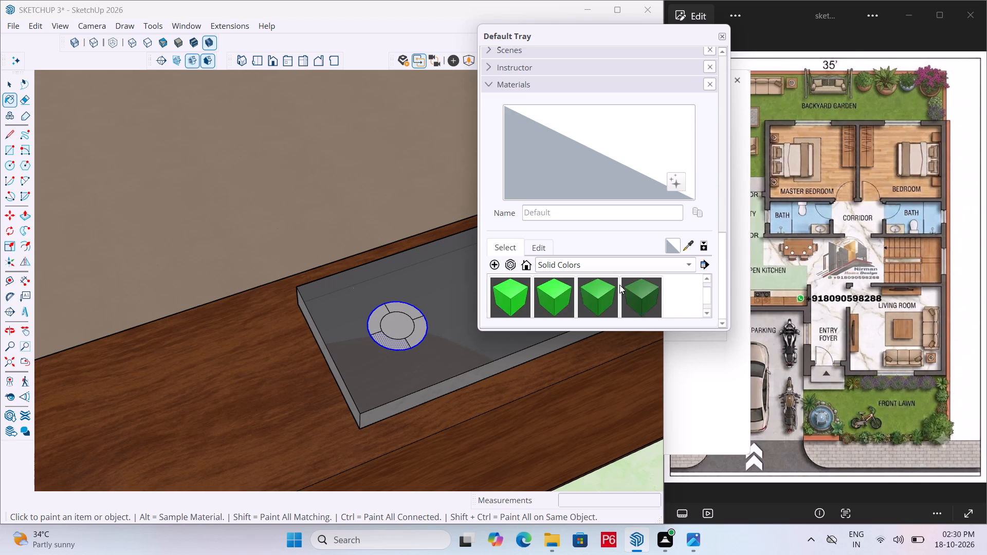
{"action": "scroll", "coordinate": [618, 287], "scroll_direction": "down", "scroll_amount": 15}
{"action": "left_click", "coordinate": [548, 294]}
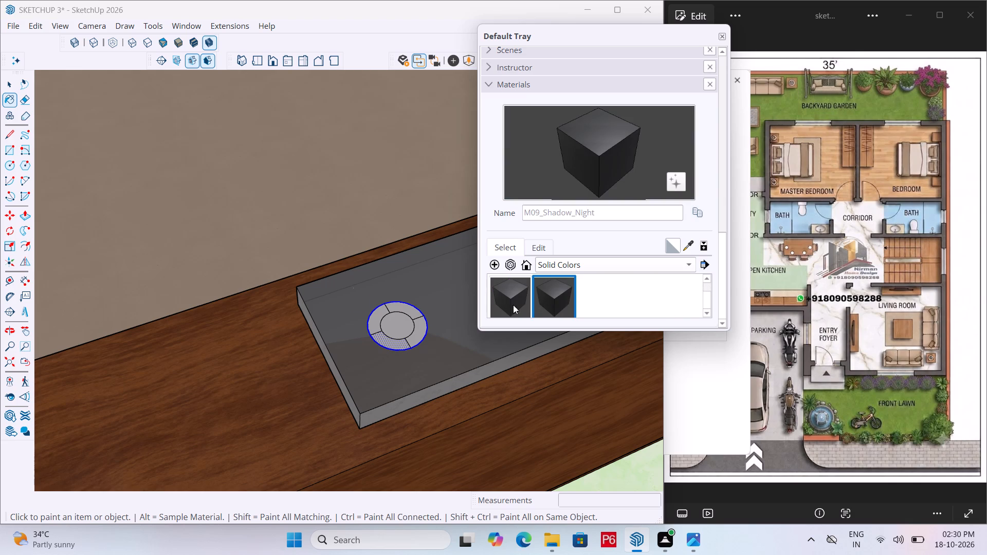
{"action": "scroll", "coordinate": [299, 309], "scroll_direction": "up", "scroll_amount": 7}
{"action": "left_click", "coordinate": [462, 328]}
{"action": "scroll", "coordinate": [225, 339], "scroll_direction": "down", "scroll_amount": 5}
{"action": "scroll", "coordinate": [393, 318], "scroll_direction": "up", "scroll_amount": 5}
{"action": "left_click", "coordinate": [394, 324]}
{"action": "left_click", "coordinate": [425, 365]}
{"action": "left_click", "coordinate": [358, 403]}
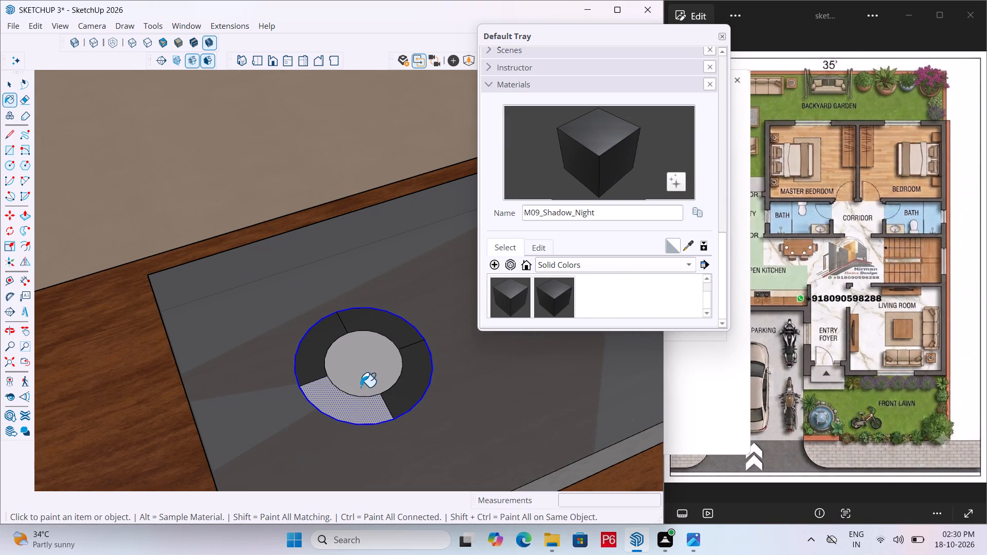
Paint the burner's inner disc with the solid color M05_Graphite_Haze, and clear the selection.
{"action": "scroll", "coordinate": [598, 301], "scroll_direction": "up", "scroll_amount": 1}
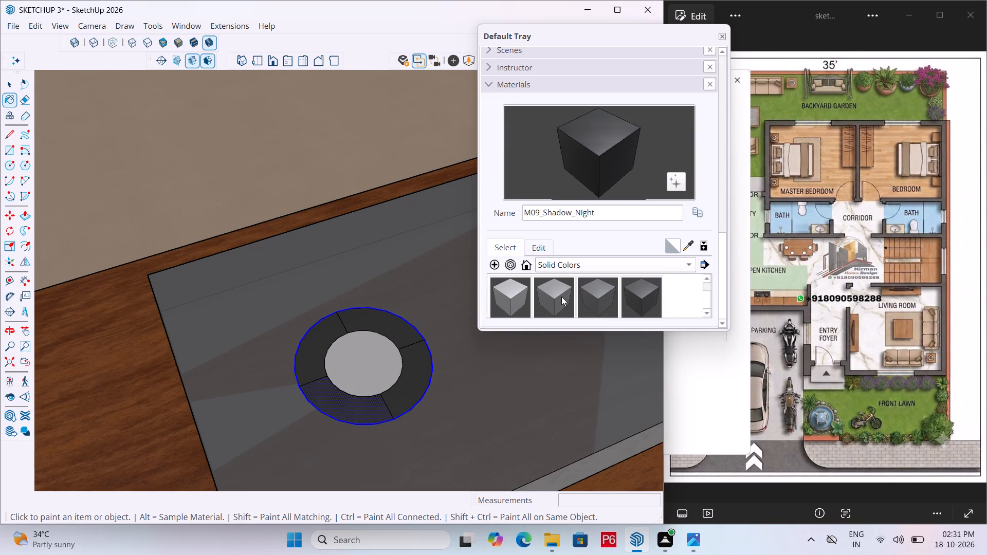
{"action": "left_click", "coordinate": [560, 295]}
{"action": "left_click_drag", "start_coordinate": [337, 375], "coordinate": [342, 373]}
{"action": "scroll", "coordinate": [353, 348], "scroll_direction": "down", "scroll_amount": 6}
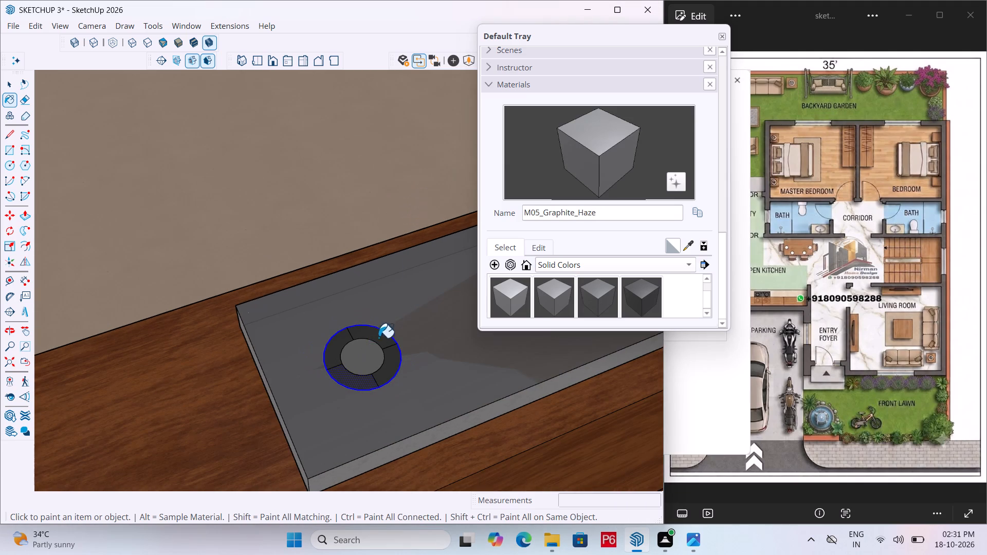
{"action": "key", "text": "space"}
{"action": "scroll", "coordinate": [324, 248], "scroll_direction": "down", "scroll_amount": 6}
{"action": "scroll", "coordinate": [343, 340], "scroll_direction": "down", "scroll_amount": 4}
{"action": "scroll", "coordinate": [281, 328], "scroll_direction": "down", "scroll_amount": 3}
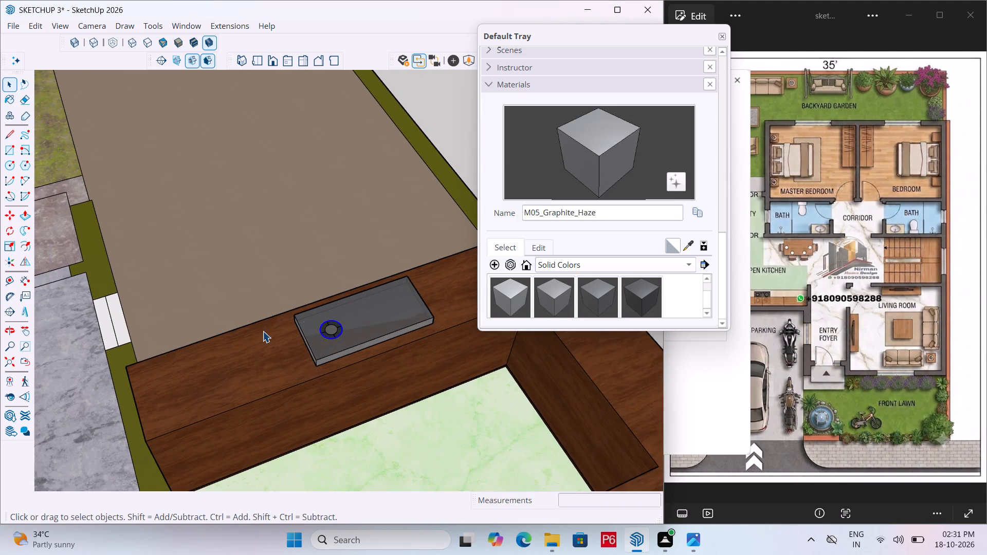
{"action": "key", "text": "space"}
{"action": "left_click", "coordinate": [458, 146]}
{"action": "double_click", "coordinate": [447, 151]}
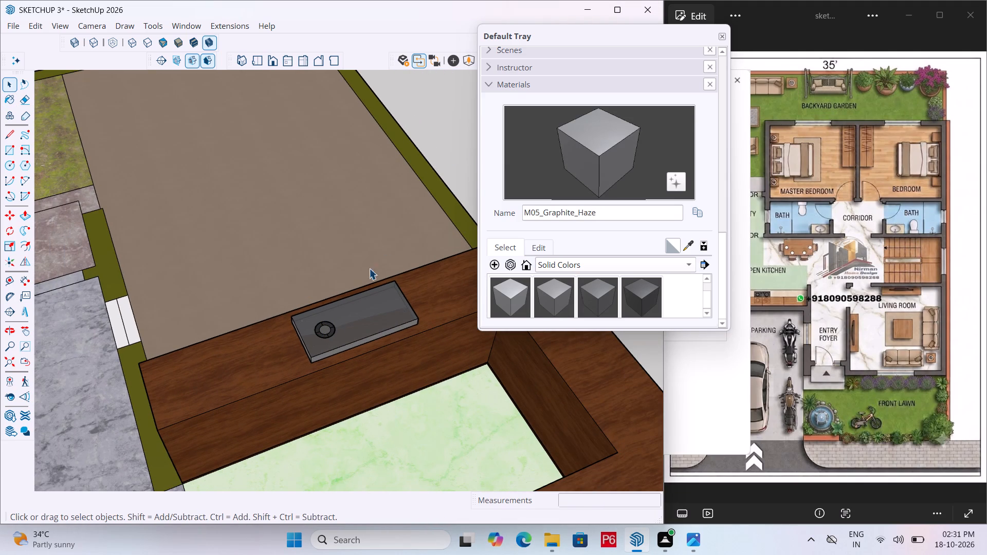
Group the burner's inner disc together with its four ring segments on the glass cooktop, and clear the selection.
{"action": "scroll", "coordinate": [361, 293], "scroll_direction": "up", "scroll_amount": 6}
{"action": "left_click", "coordinate": [300, 347]}
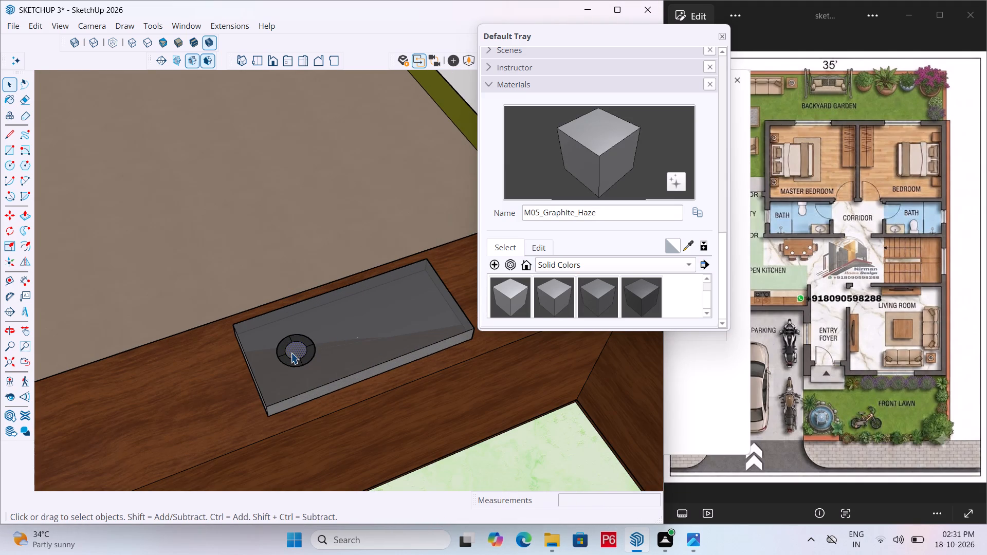
{"action": "double_click", "coordinate": [292, 353]}
{"action": "double_click", "coordinate": [292, 352]}
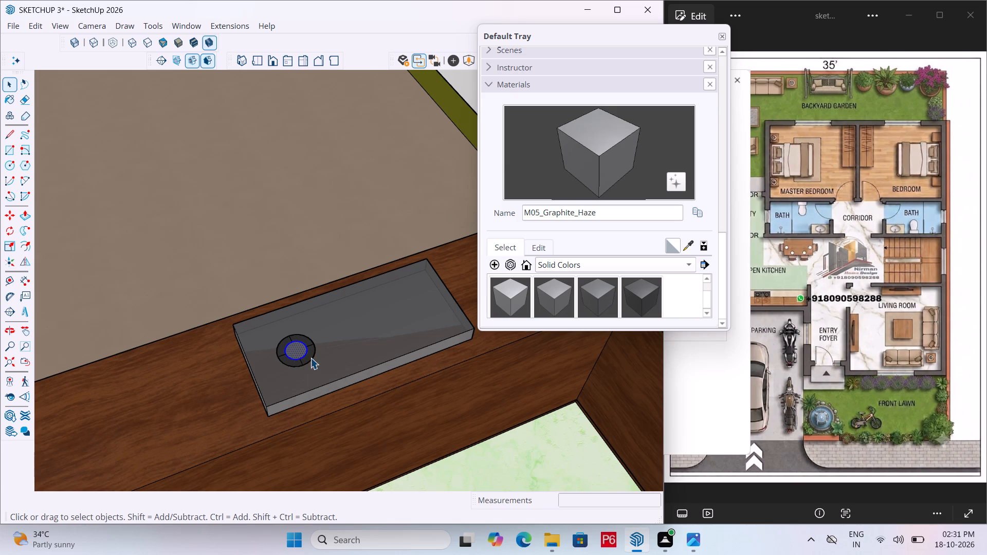
{"action": "scroll", "coordinate": [310, 358], "scroll_direction": "up", "scroll_amount": 4}
{"action": "double_click", "coordinate": [308, 355]}
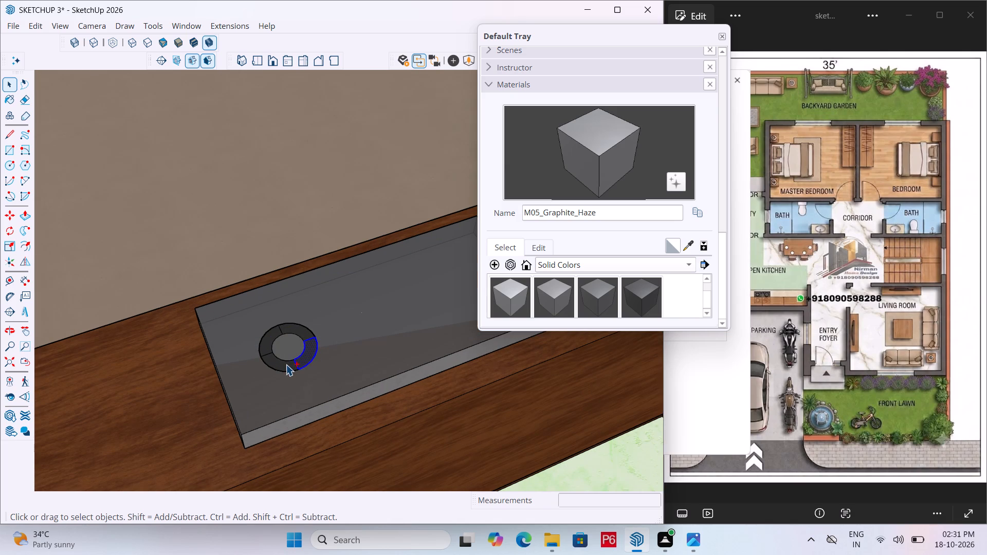
{"action": "left_click", "coordinate": [286, 364], "text": "ctrl"}
{"action": "left_click", "coordinate": [284, 357], "text": "ctrl"}
{"action": "double_click", "coordinate": [283, 345], "text": "ctrl"}
{"action": "double_click", "coordinate": [269, 344], "text": "ctrl"}
{"action": "left_click", "coordinate": [295, 330], "text": "ctrl"}
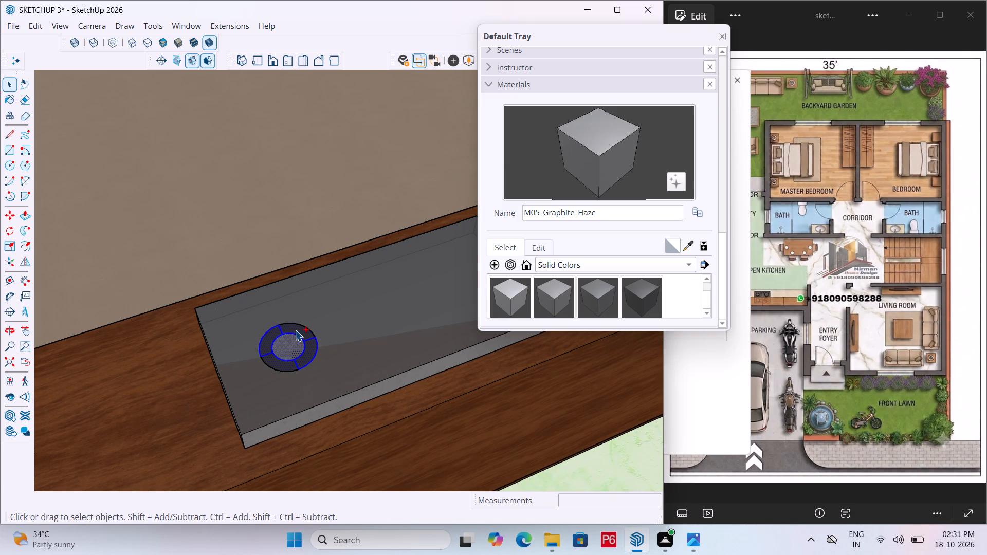
{"action": "left_click", "coordinate": [295, 330], "text": "ctrl"}
{"action": "double_click", "coordinate": [281, 365], "text": "ctrl"}
{"action": "right_click", "coordinate": [283, 357]}
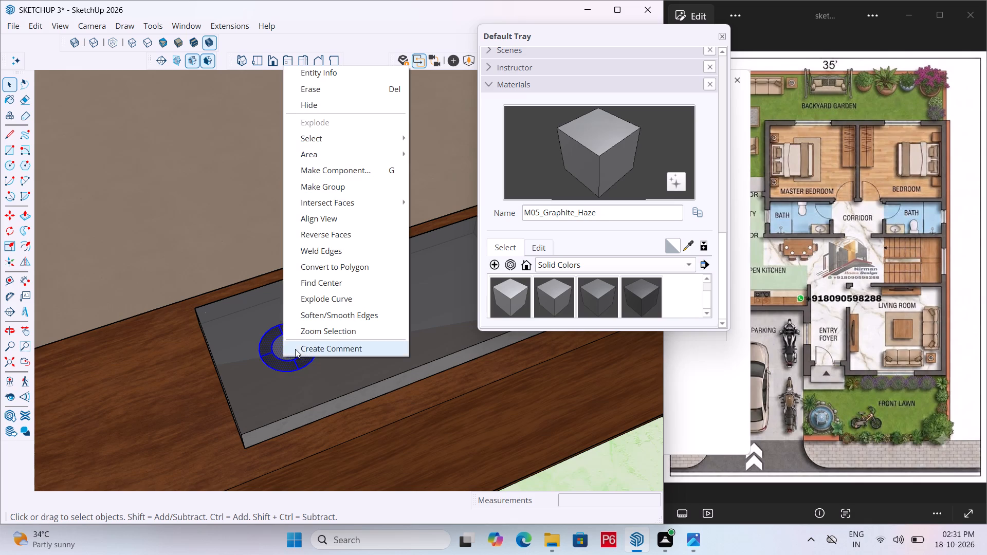
{"action": "left_click", "coordinate": [356, 191]}
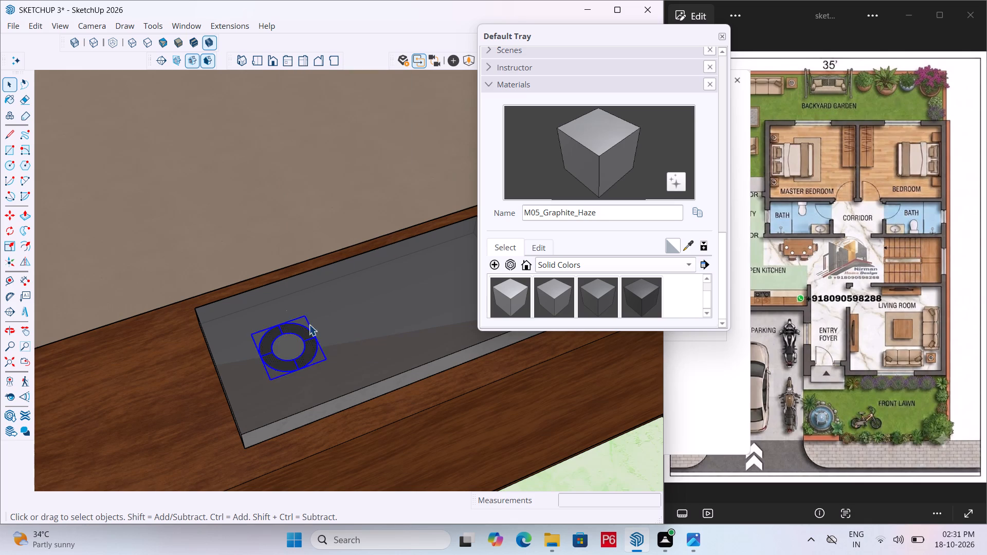
{"action": "scroll", "coordinate": [257, 373], "scroll_direction": "down", "scroll_amount": 12}
{"action": "left_click", "coordinate": [421, 147]}
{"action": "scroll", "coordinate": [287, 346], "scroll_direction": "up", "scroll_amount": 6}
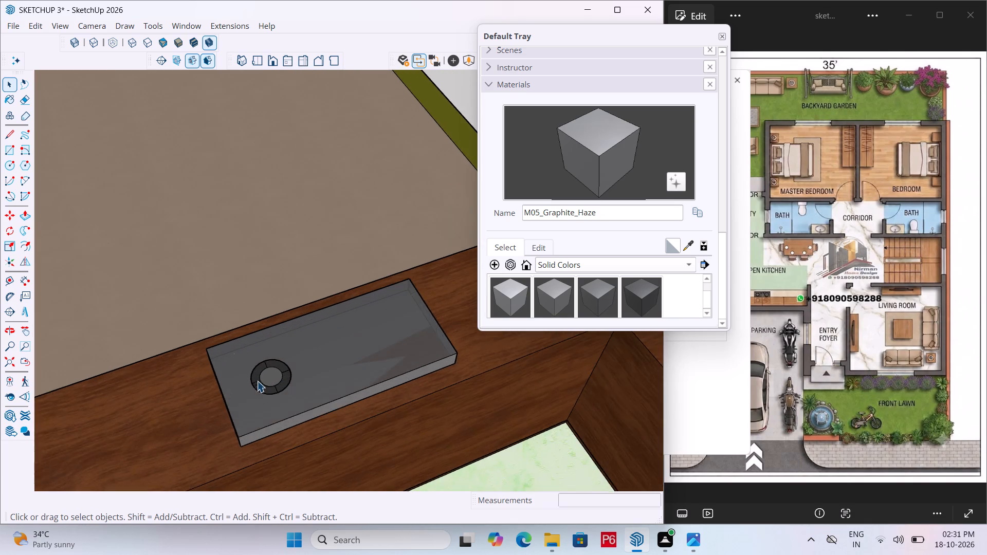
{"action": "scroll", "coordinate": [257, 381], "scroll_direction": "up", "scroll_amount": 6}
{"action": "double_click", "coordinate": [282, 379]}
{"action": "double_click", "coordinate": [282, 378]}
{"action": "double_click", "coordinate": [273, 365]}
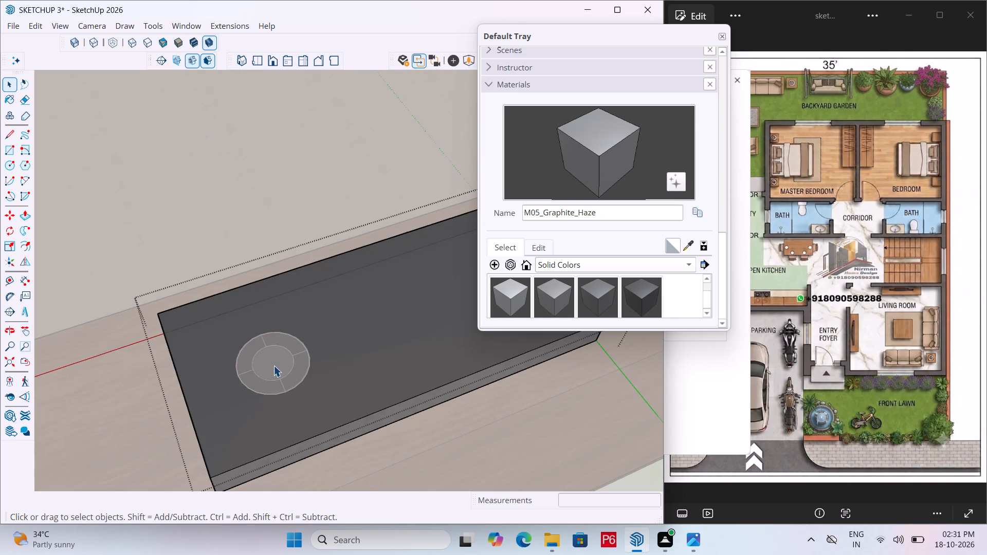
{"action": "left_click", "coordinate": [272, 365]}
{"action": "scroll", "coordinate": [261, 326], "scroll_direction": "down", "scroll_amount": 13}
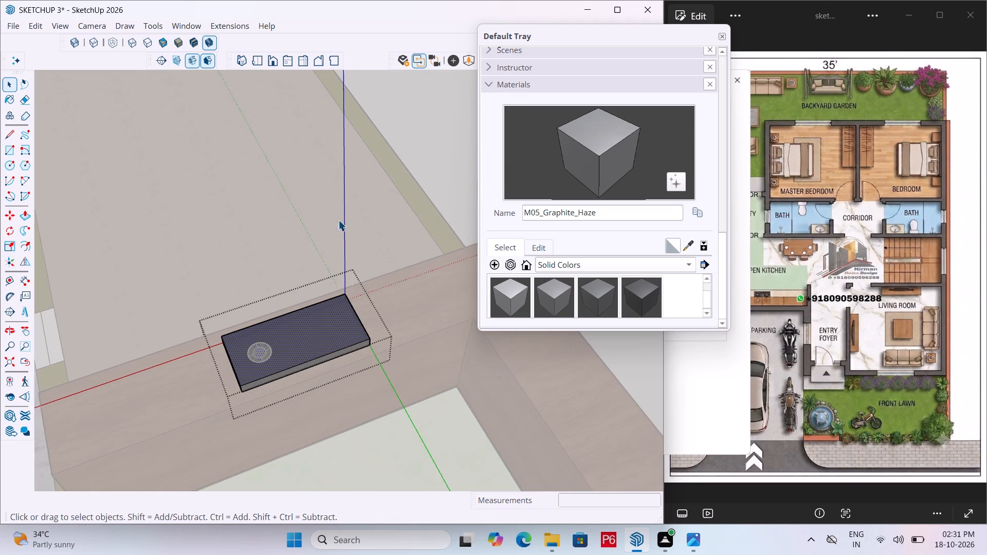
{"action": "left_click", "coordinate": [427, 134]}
Open the burner group on the glass cooktop for editing.
{"action": "scroll", "coordinate": [265, 347], "scroll_direction": "up", "scroll_amount": 11}
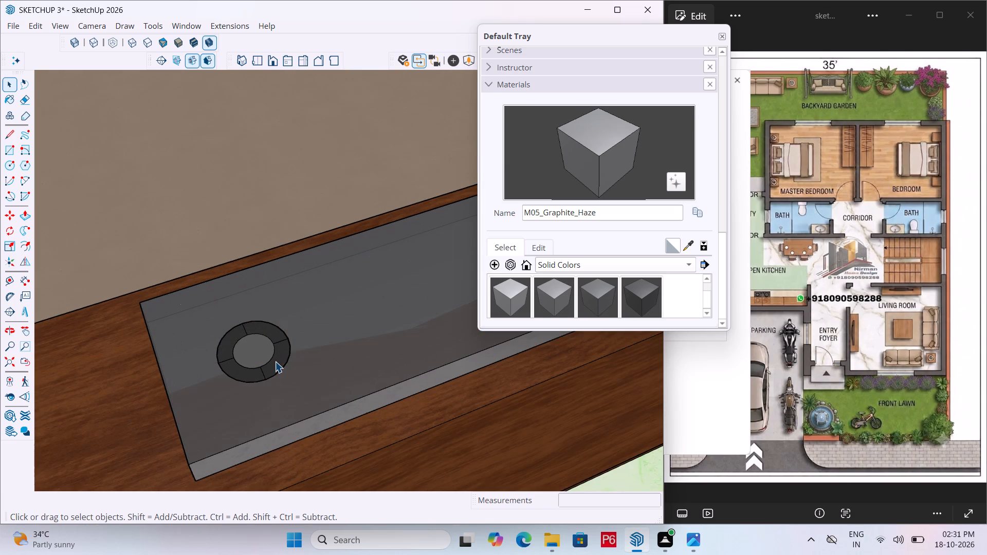
{"action": "left_click", "coordinate": [276, 361]}
{"action": "double_click", "coordinate": [277, 361]}
{"action": "scroll", "coordinate": [233, 366], "scroll_direction": "up", "scroll_amount": 6}
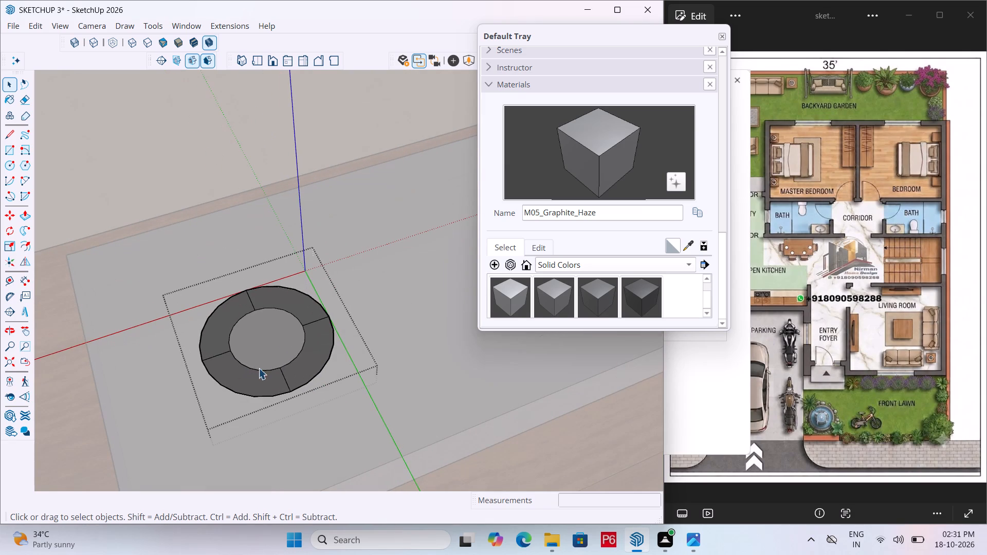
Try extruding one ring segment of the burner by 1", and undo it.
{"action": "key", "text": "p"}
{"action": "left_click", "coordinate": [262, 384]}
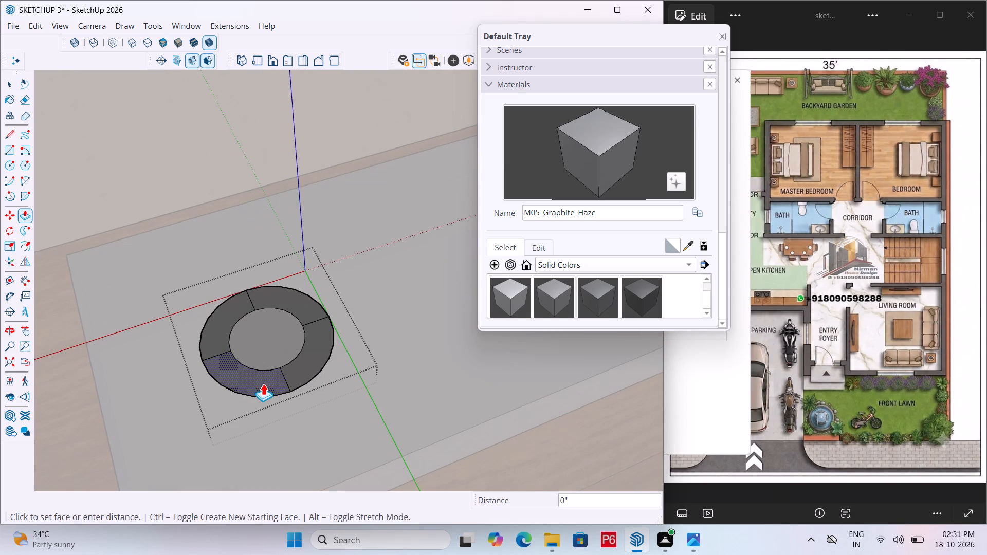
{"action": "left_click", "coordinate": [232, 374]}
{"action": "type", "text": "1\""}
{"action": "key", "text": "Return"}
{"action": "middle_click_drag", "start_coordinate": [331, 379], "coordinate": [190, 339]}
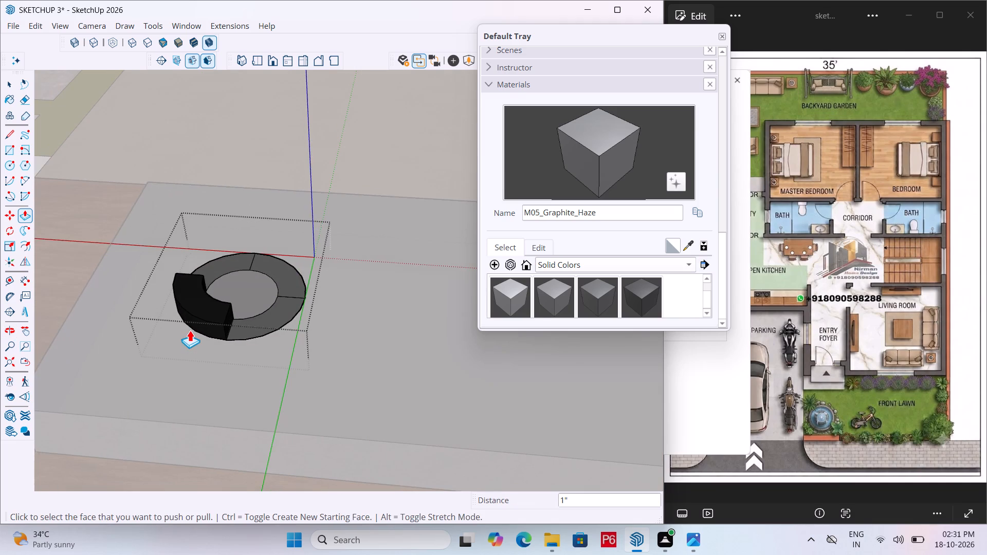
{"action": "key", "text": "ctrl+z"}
Extrude all four ring segments of the burner upward by 0.1", leaving the inner disc flat.
{"action": "left_click", "coordinate": [195, 316]}
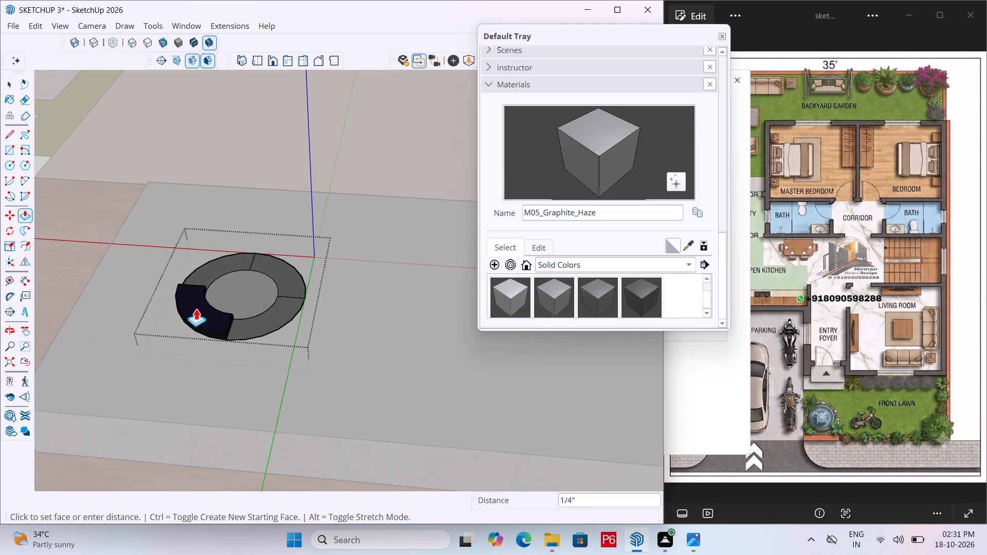
{"action": "type", "text": "0.1"}
{"action": "key", "text": "shift+quotedbl"}
{"action": "key", "text": "Return"}
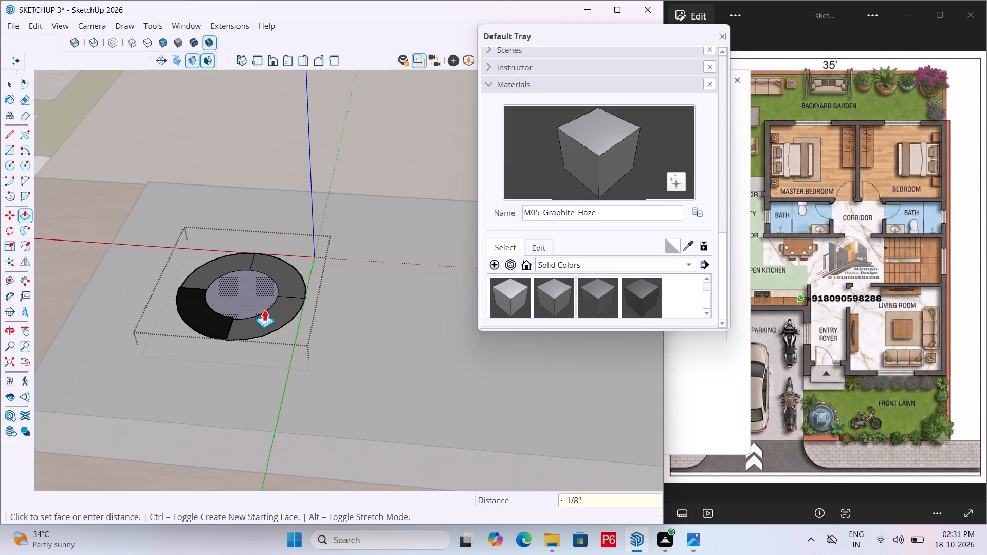
{"action": "double_click", "coordinate": [258, 319]}
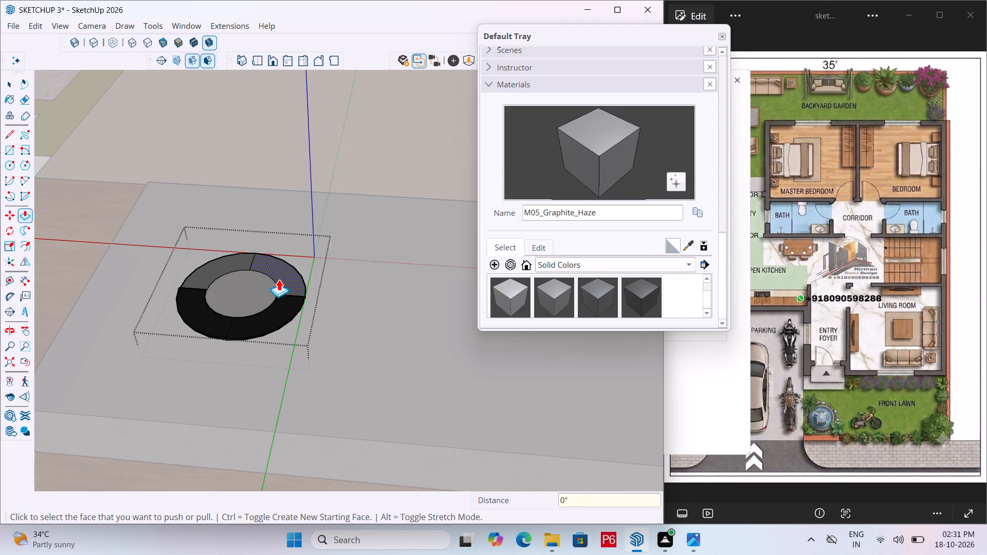
{"action": "double_click", "coordinate": [279, 279]}
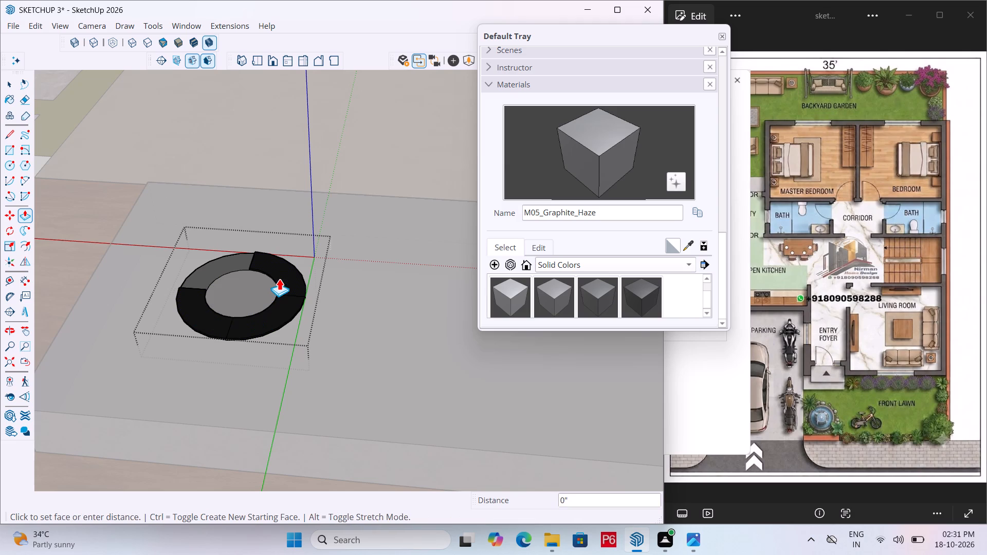
{"action": "double_click", "coordinate": [214, 271]}
{"action": "middle_click_drag", "start_coordinate": [262, 305], "coordinate": [393, 368]}
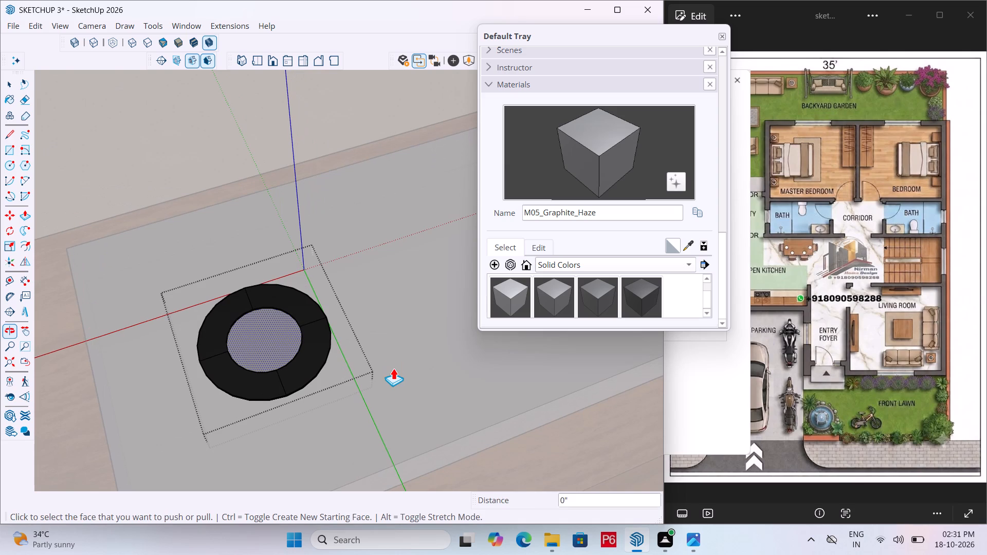
Save the model.
{"action": "key", "text": "ctrl+s"}
{"action": "key", "text": "ctrl+s"}
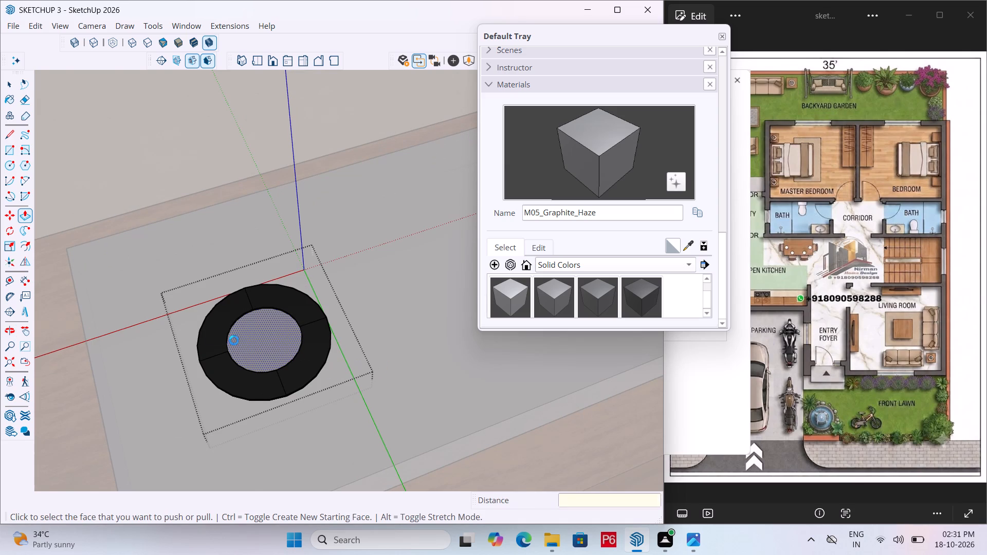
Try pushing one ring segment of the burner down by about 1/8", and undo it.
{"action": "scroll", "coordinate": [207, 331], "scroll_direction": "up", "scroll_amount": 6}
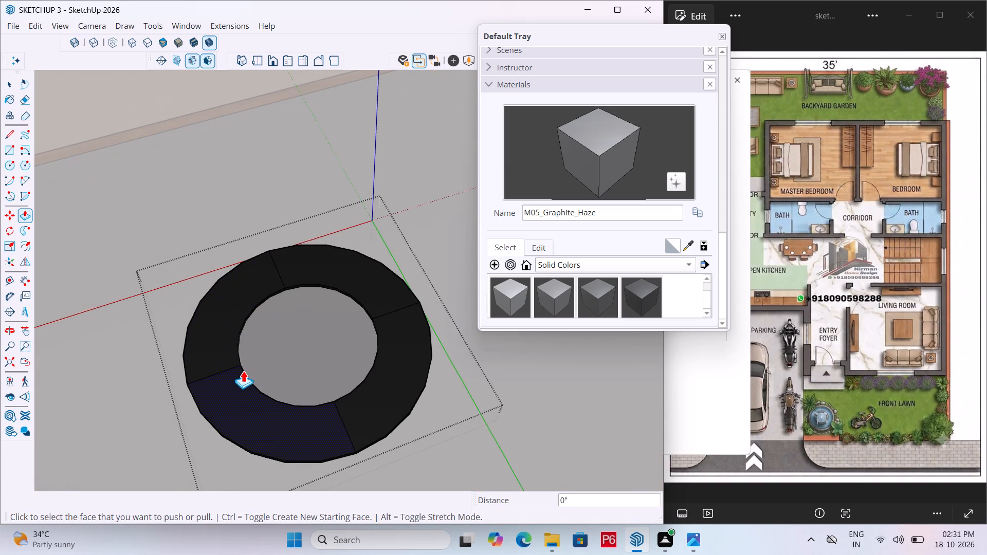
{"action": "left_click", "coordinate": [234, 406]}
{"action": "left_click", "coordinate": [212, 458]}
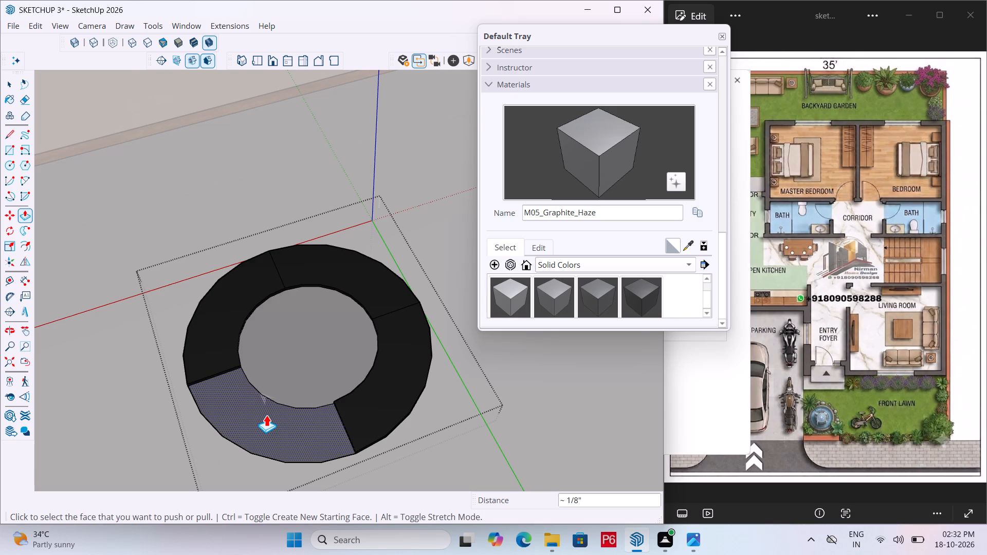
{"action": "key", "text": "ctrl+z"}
Raise two opposite ring segments further, the first about 3/8" and the other about 7/16", and leave the burner group.
{"action": "left_click", "coordinate": [255, 419]}
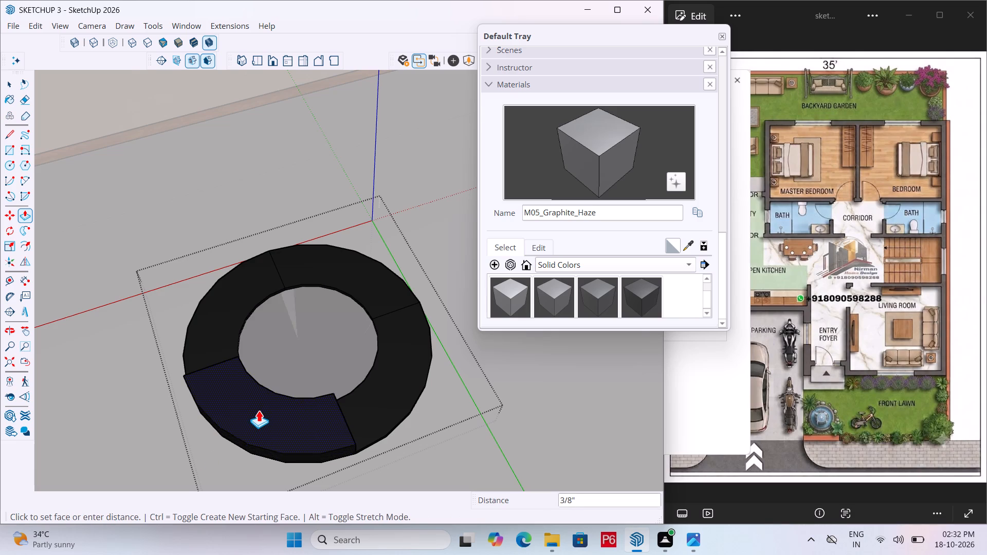
{"action": "left_click", "coordinate": [259, 410]}
{"action": "left_click", "coordinate": [353, 279]}
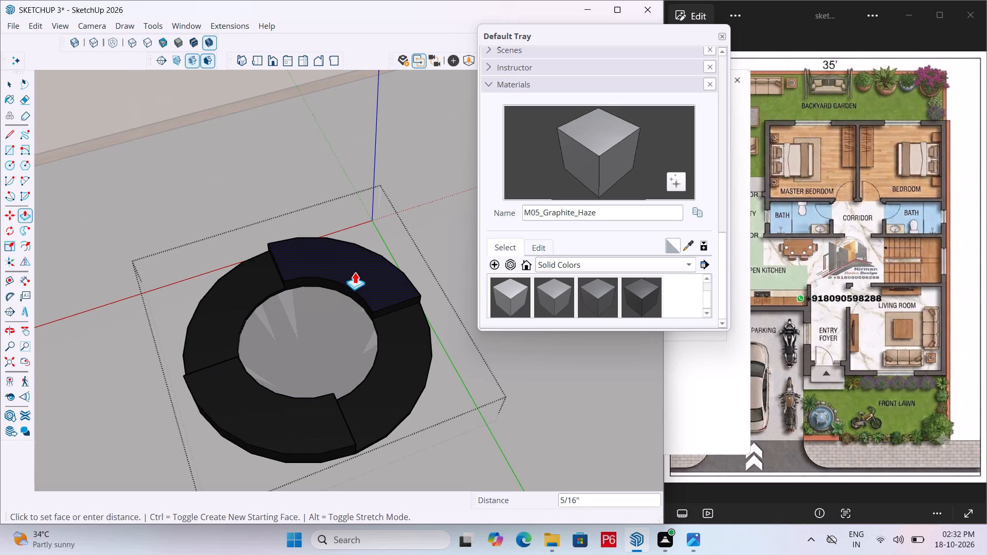
{"action": "double_click", "coordinate": [272, 399]}
{"action": "scroll", "coordinate": [253, 379], "scroll_direction": "down", "scroll_amount": 6}
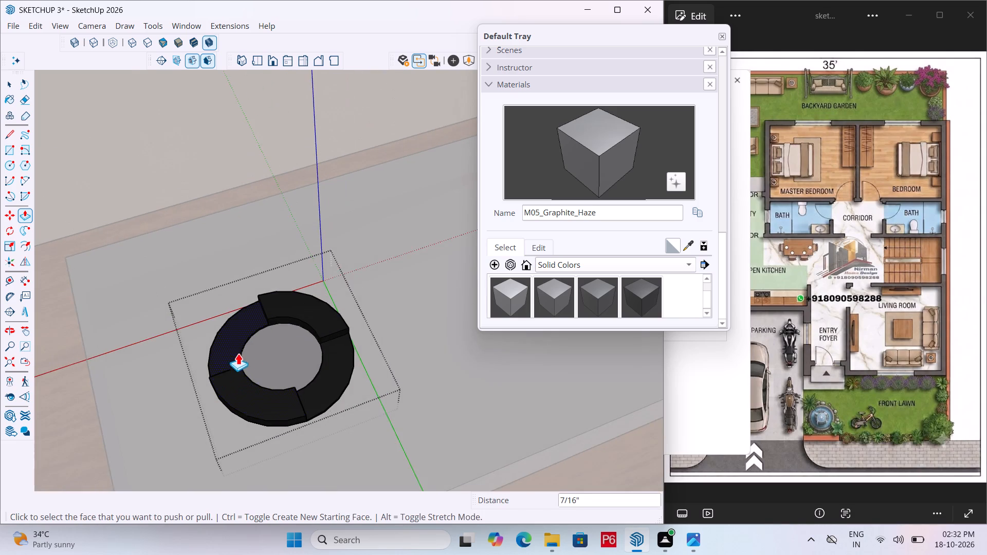
{"action": "scroll", "coordinate": [285, 355], "scroll_direction": "down", "scroll_amount": 1}
{"action": "middle_click_drag", "start_coordinate": [287, 346], "coordinate": [253, 255]}
{"action": "scroll", "coordinate": [185, 349], "scroll_direction": "down", "scroll_amount": 7}
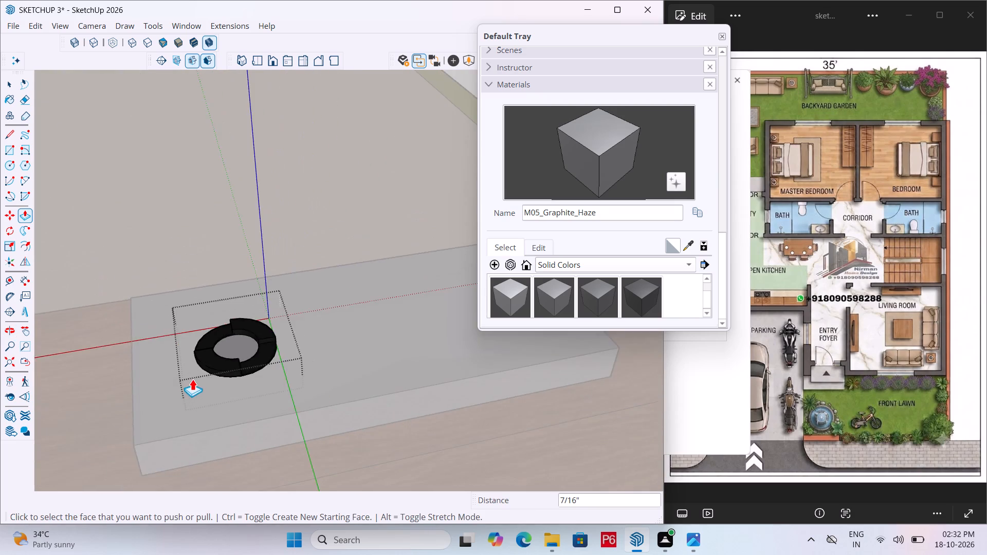
{"action": "scroll", "coordinate": [192, 379], "scroll_direction": "down", "scroll_amount": 6}
{"action": "scroll", "coordinate": [234, 378], "scroll_direction": "down", "scroll_amount": 4}
{"action": "scroll", "coordinate": [199, 342], "scroll_direction": "up", "scroll_amount": 7}
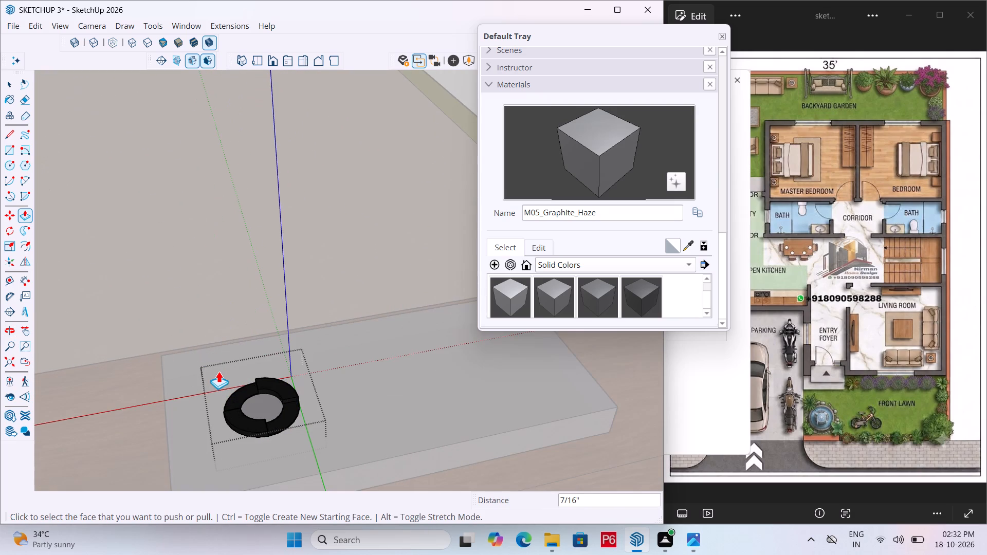
{"action": "scroll", "coordinate": [181, 373], "scroll_direction": "down", "scroll_amount": 12}
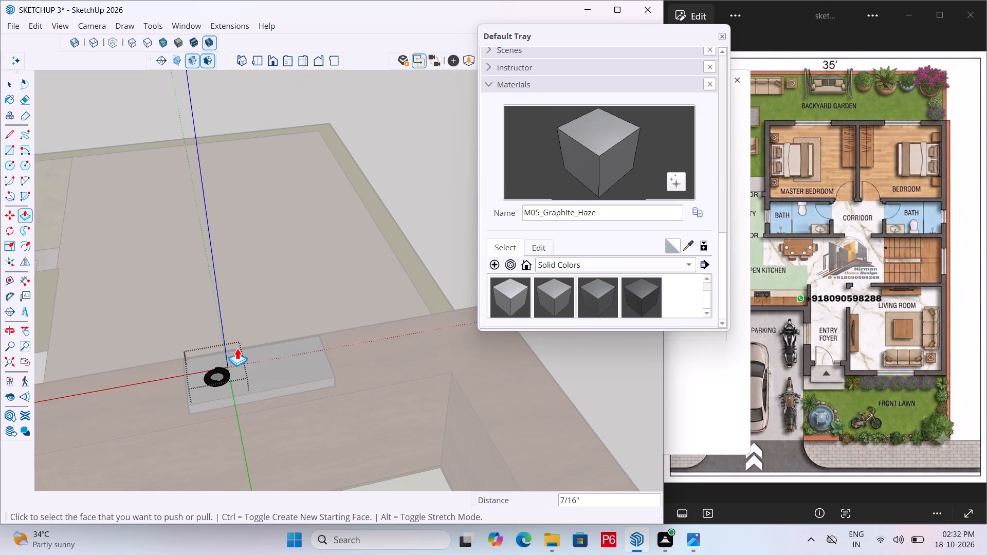
{"action": "key", "text": "space"}
{"action": "left_click", "coordinate": [432, 184]}
Save the model with the raised burner.
{"action": "scroll", "coordinate": [185, 371], "scroll_direction": "up", "scroll_amount": 6}
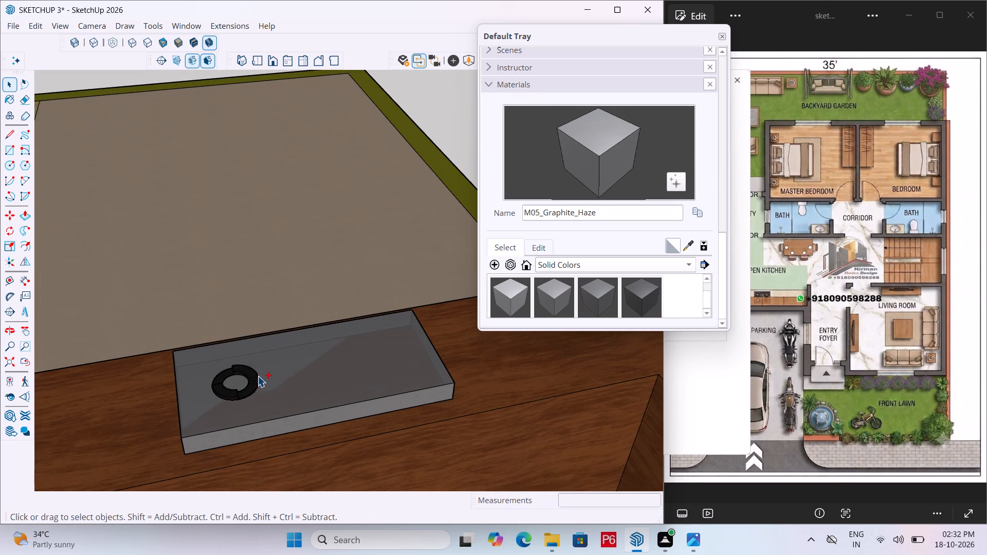
{"action": "key", "text": "ctrl+s"}
{"action": "key", "text": "ctrl+s"}
Copy the raised burner about 1' 8 13/16" across to the opposite end of the glass cooktop.
{"action": "scroll", "coordinate": [231, 383], "scroll_direction": "up", "scroll_amount": 11}
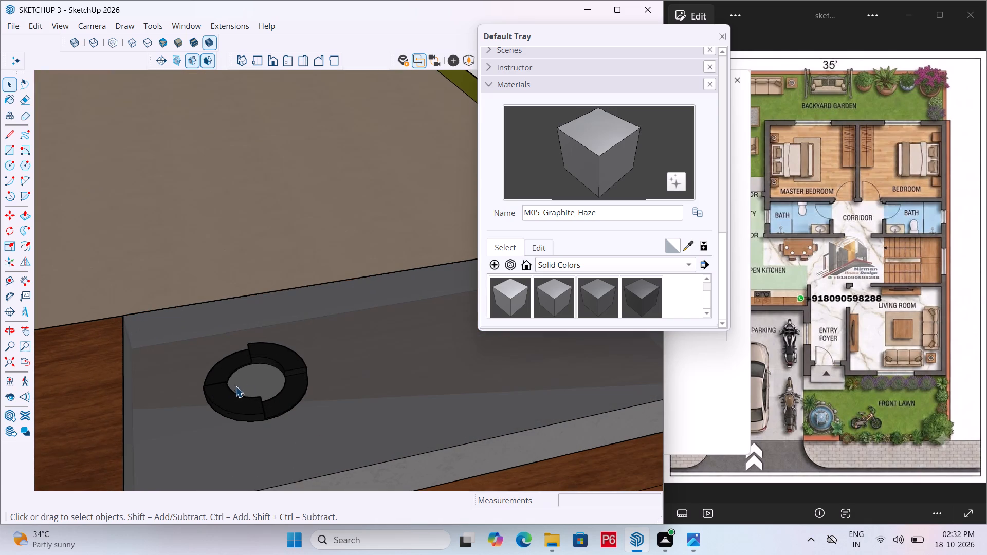
{"action": "middle_click_drag", "start_coordinate": [243, 383], "coordinate": [212, 461]}
{"action": "scroll", "coordinate": [220, 395], "scroll_direction": "up", "scroll_amount": 5}
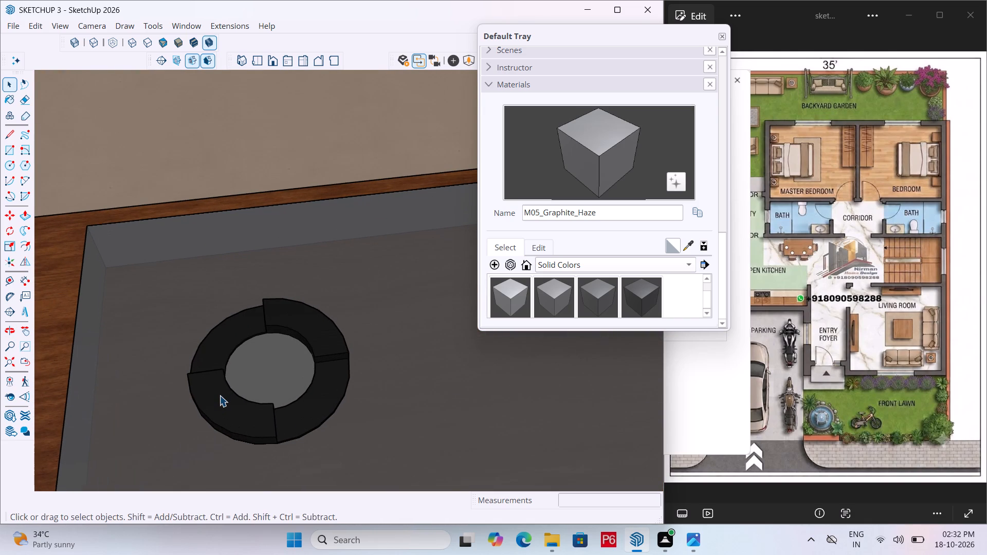
{"action": "left_click", "coordinate": [265, 421]}
{"action": "scroll", "coordinate": [212, 316], "scroll_direction": "down", "scroll_amount": 5}
{"action": "key", "text": "m"}
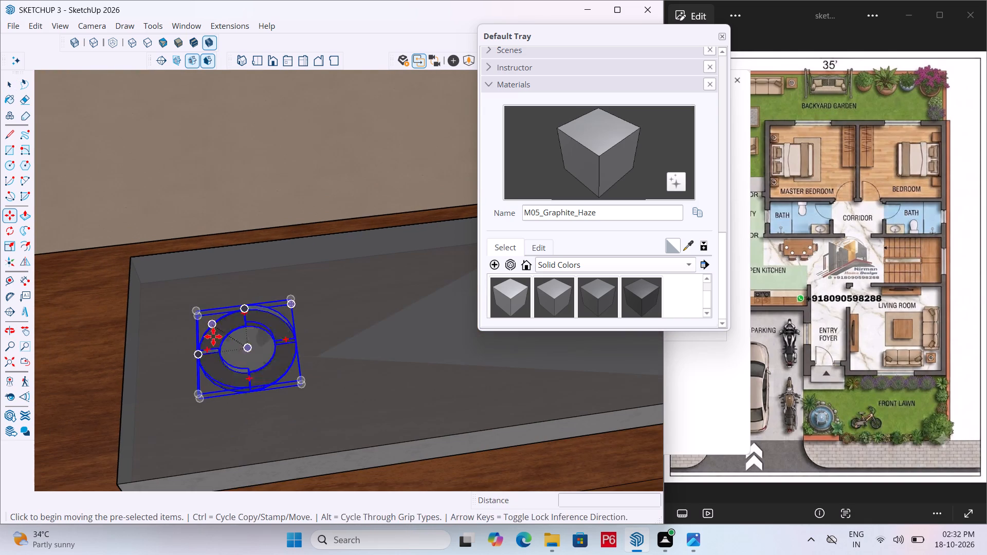
{"action": "left_click", "coordinate": [305, 391]}
{"action": "scroll", "coordinate": [237, 362], "scroll_direction": "down", "scroll_amount": 4}
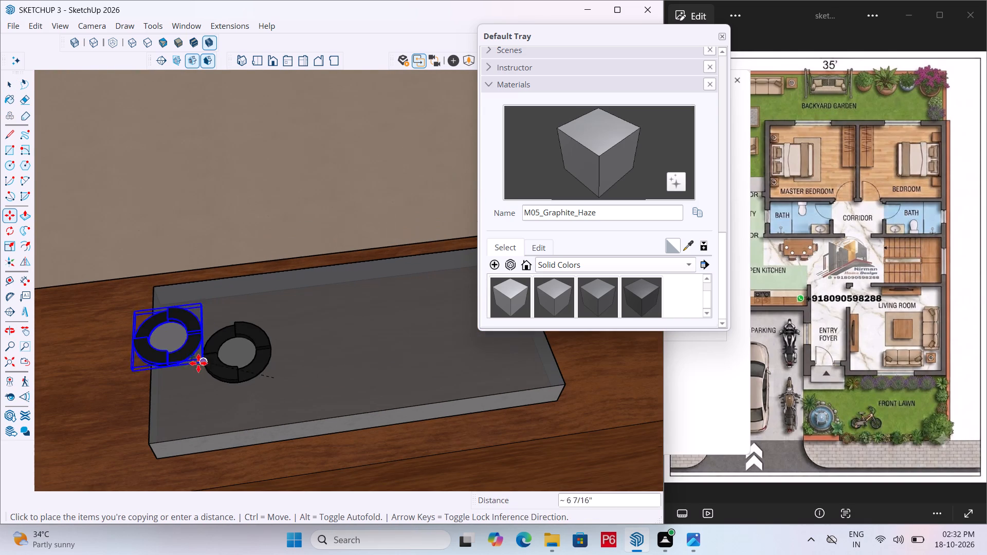
{"action": "scroll", "coordinate": [283, 371], "scroll_direction": "down", "scroll_amount": 4}
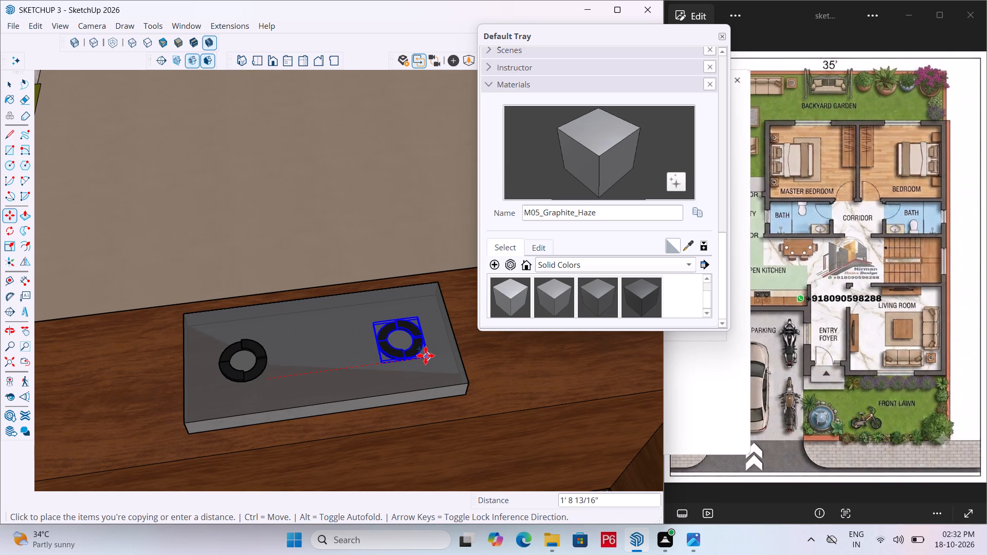
{"action": "left_click", "coordinate": [426, 356]}
Place a third copy of the burner between the other two, nearer the cooktop's back edge.
{"action": "left_click", "coordinate": [429, 362]}
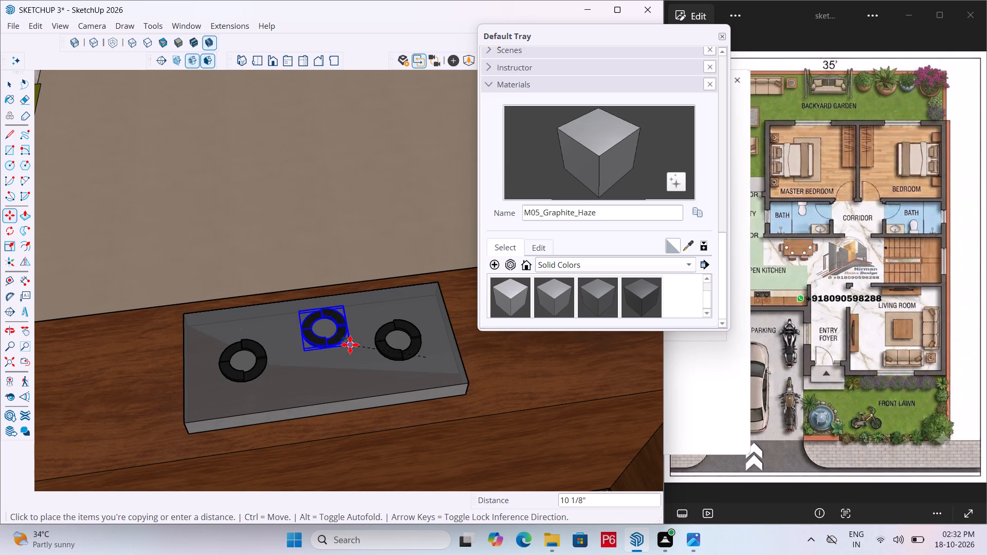
{"action": "left_click", "coordinate": [340, 338]}
Save the model with the three burners.
{"action": "middle_click_drag", "start_coordinate": [287, 354], "coordinate": [414, 434]}
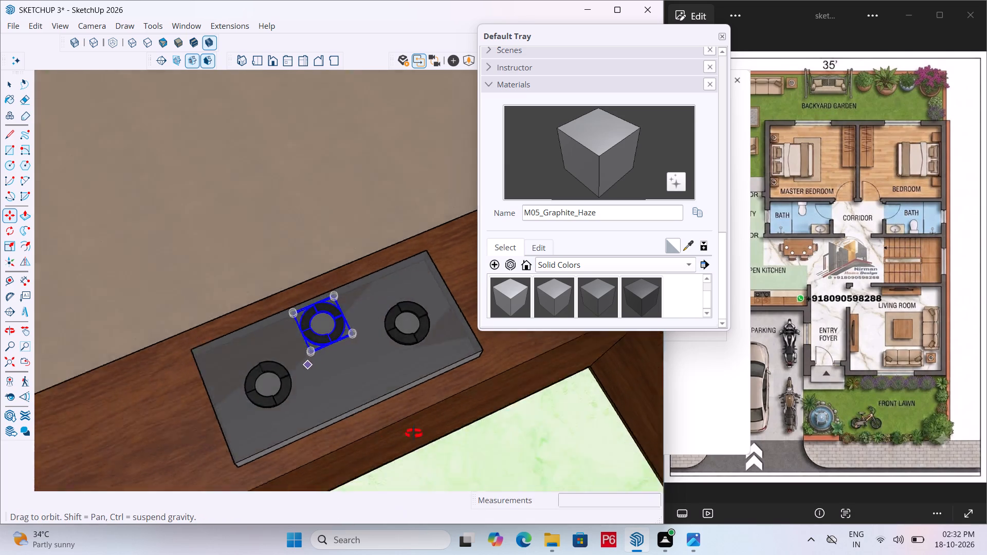
{"action": "middle_click_drag", "start_coordinate": [414, 434], "coordinate": [273, 377]}
{"action": "key", "text": "ctrl+s"}
{"action": "key", "text": "ctrl+s"}
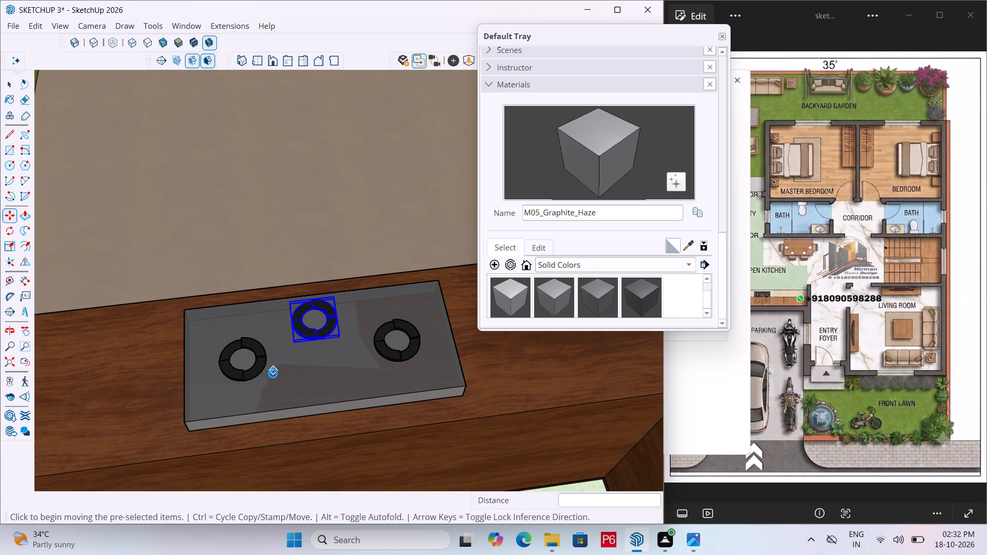
Draw a knob circle of about 15/16" radius on the cooktop's front face, below the burners.
{"action": "middle_click_drag", "start_coordinate": [248, 394], "coordinate": [263, 325]}
{"action": "key", "text": "space"}
{"action": "key", "text": "space"}
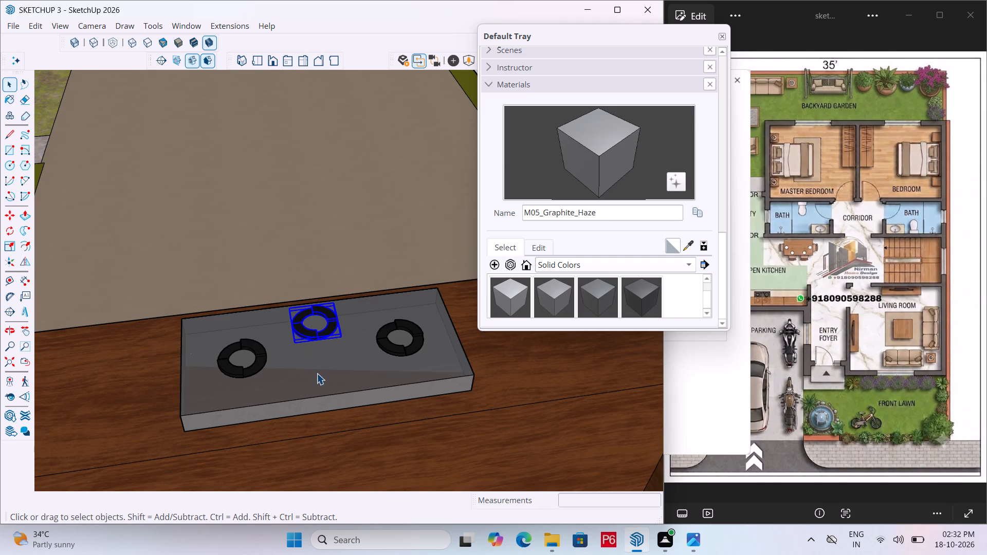
{"action": "left_click", "coordinate": [341, 384]}
{"action": "middle_click_drag", "start_coordinate": [326, 372], "coordinate": [280, 392]}
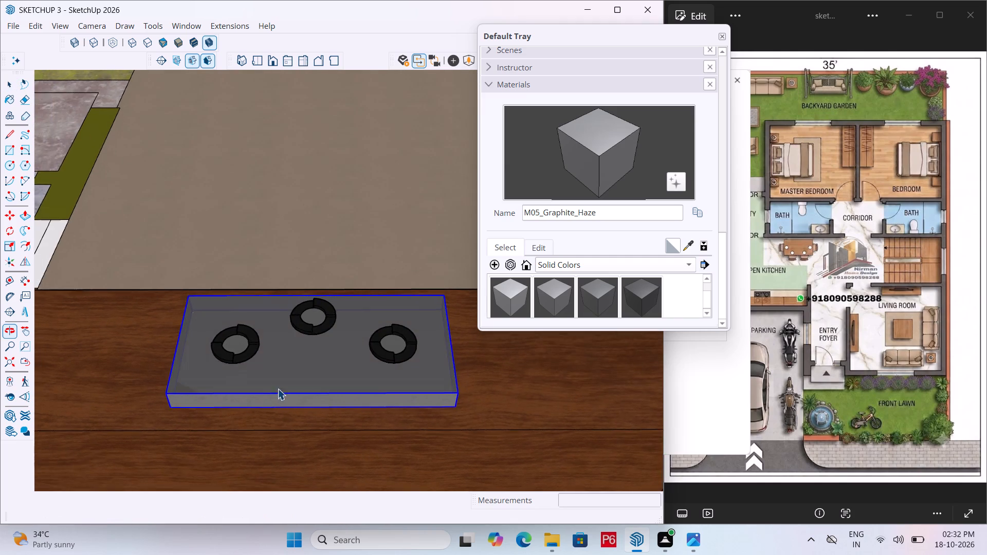
{"action": "scroll", "coordinate": [262, 381], "scroll_direction": "up", "scroll_amount": 6}
{"action": "middle_click_drag", "start_coordinate": [250, 401], "coordinate": [275, 374]}
{"action": "scroll", "coordinate": [273, 377], "scroll_direction": "up", "scroll_amount": 1}
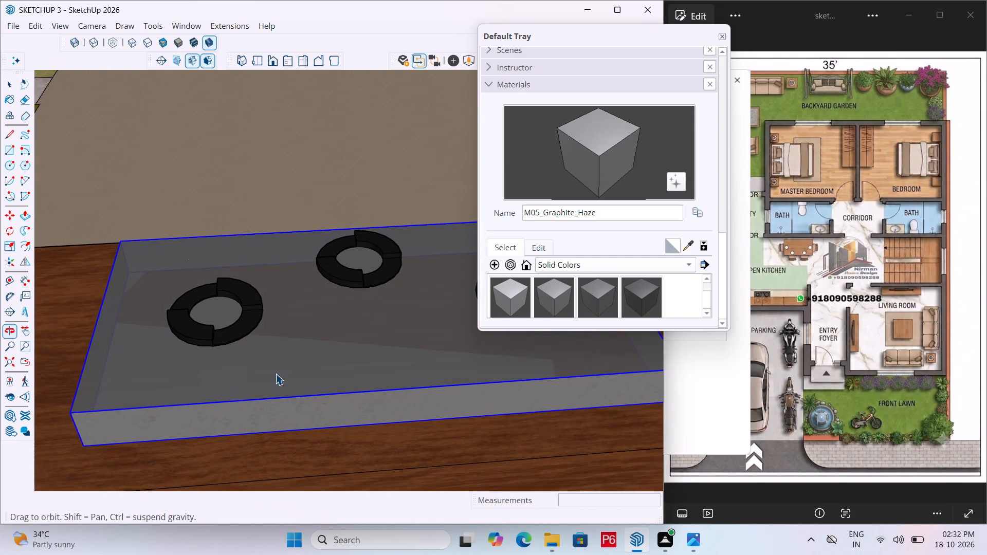
{"action": "scroll", "coordinate": [300, 415], "scroll_direction": "up", "scroll_amount": 2}
{"action": "key", "text": "c"}
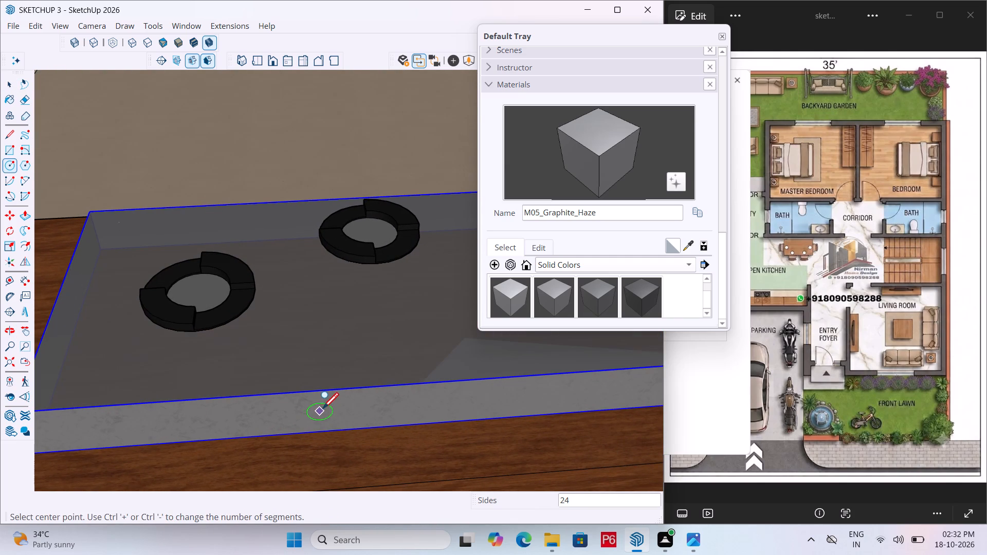
{"action": "left_click", "coordinate": [323, 410]}
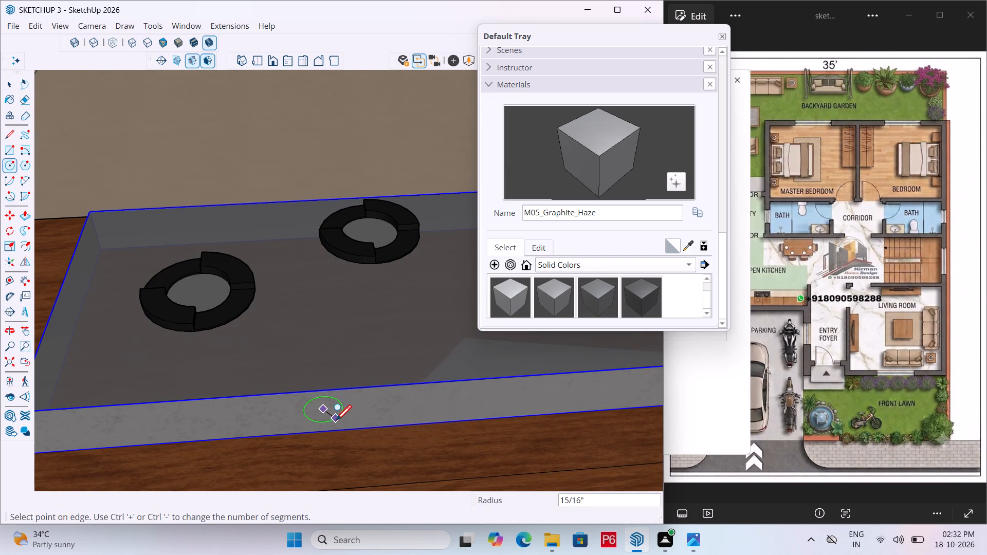
{"action": "left_click", "coordinate": [336, 418]}
{"action": "key", "text": "space"}
Group the circle's face and edge on the cooktop's front.
{"action": "left_click", "coordinate": [325, 410]}
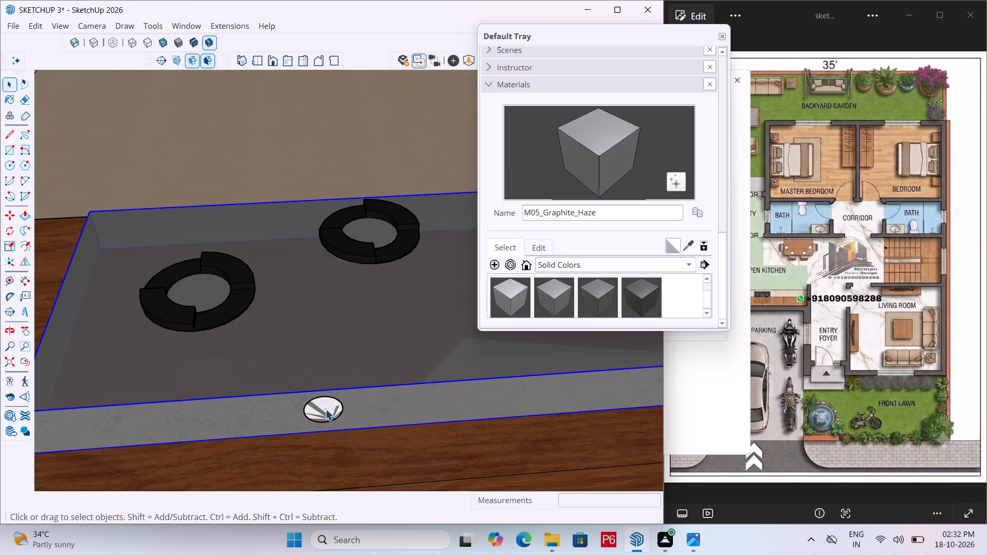
{"action": "triple_click", "coordinate": [325, 409]}
{"action": "right_click", "coordinate": [325, 409]}
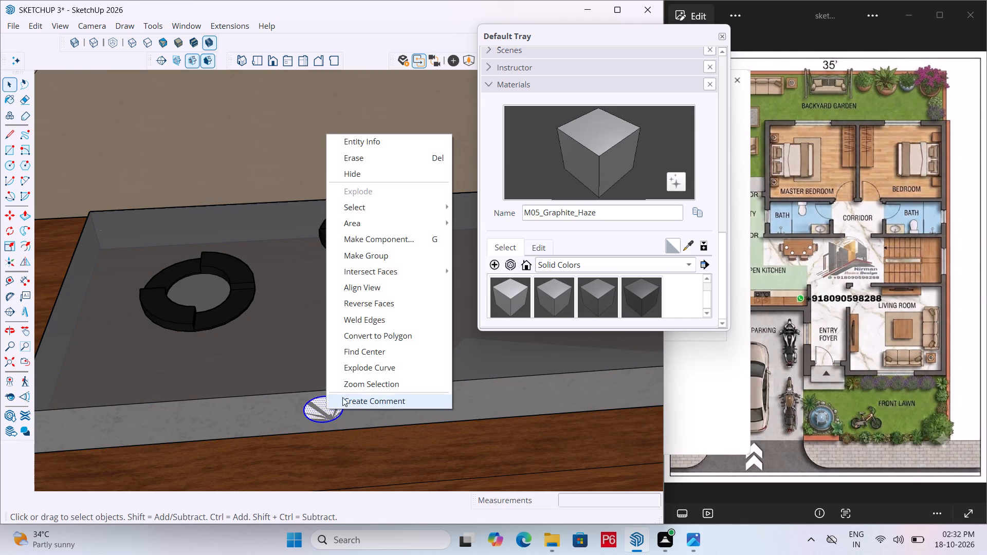
{"action": "left_click", "coordinate": [395, 262]}
{"action": "key", "text": "space"}
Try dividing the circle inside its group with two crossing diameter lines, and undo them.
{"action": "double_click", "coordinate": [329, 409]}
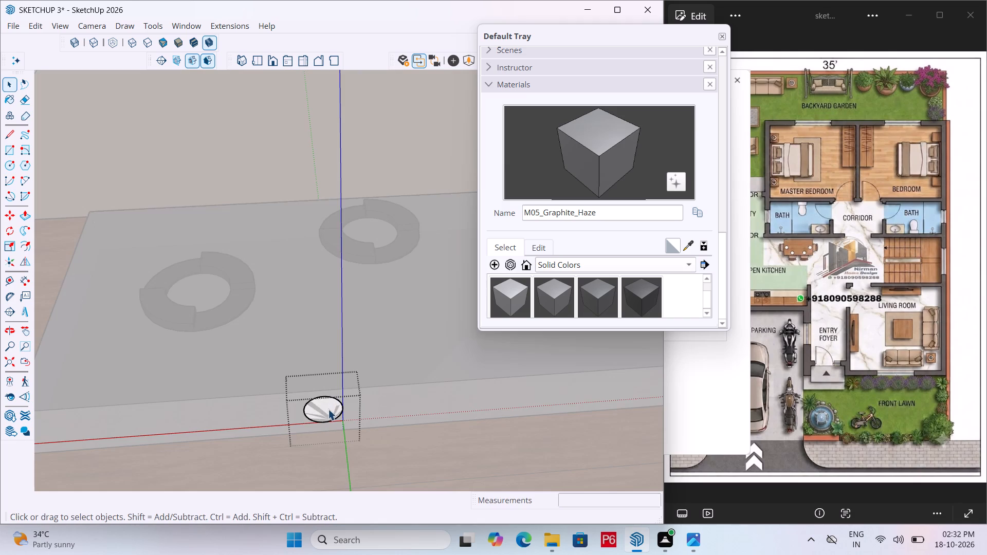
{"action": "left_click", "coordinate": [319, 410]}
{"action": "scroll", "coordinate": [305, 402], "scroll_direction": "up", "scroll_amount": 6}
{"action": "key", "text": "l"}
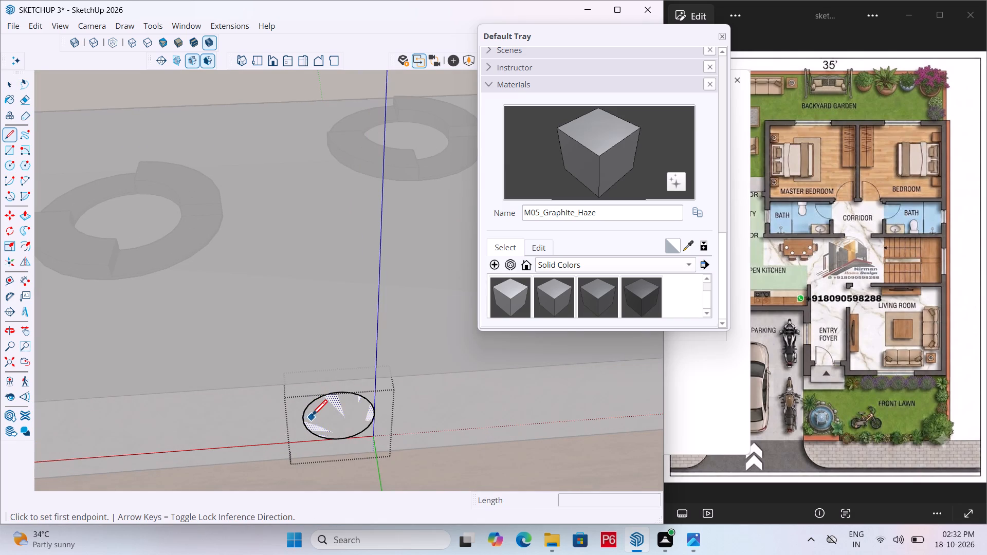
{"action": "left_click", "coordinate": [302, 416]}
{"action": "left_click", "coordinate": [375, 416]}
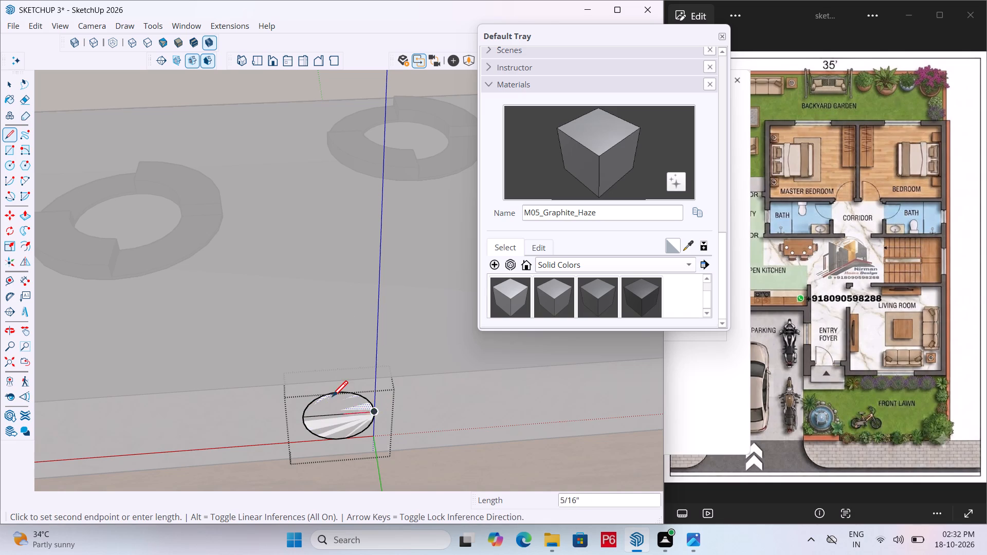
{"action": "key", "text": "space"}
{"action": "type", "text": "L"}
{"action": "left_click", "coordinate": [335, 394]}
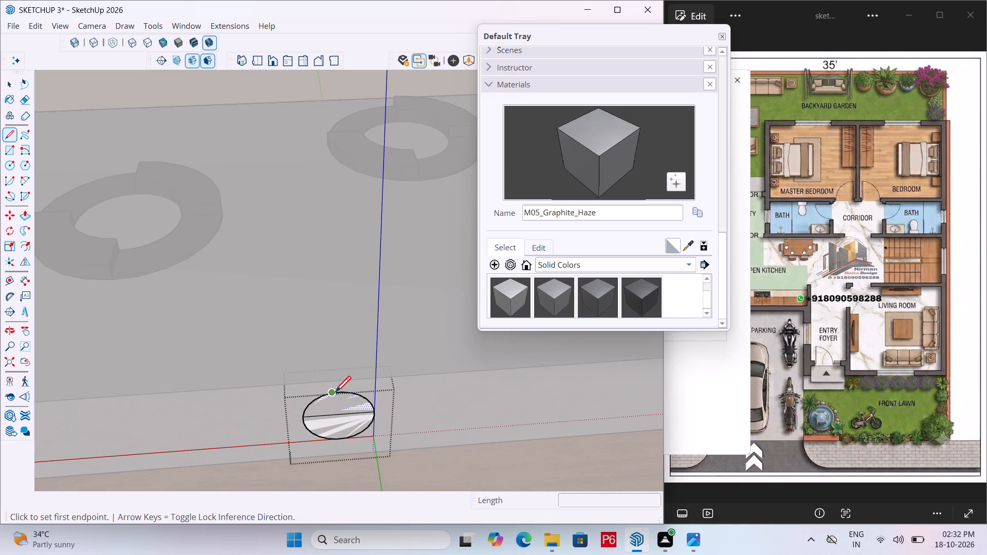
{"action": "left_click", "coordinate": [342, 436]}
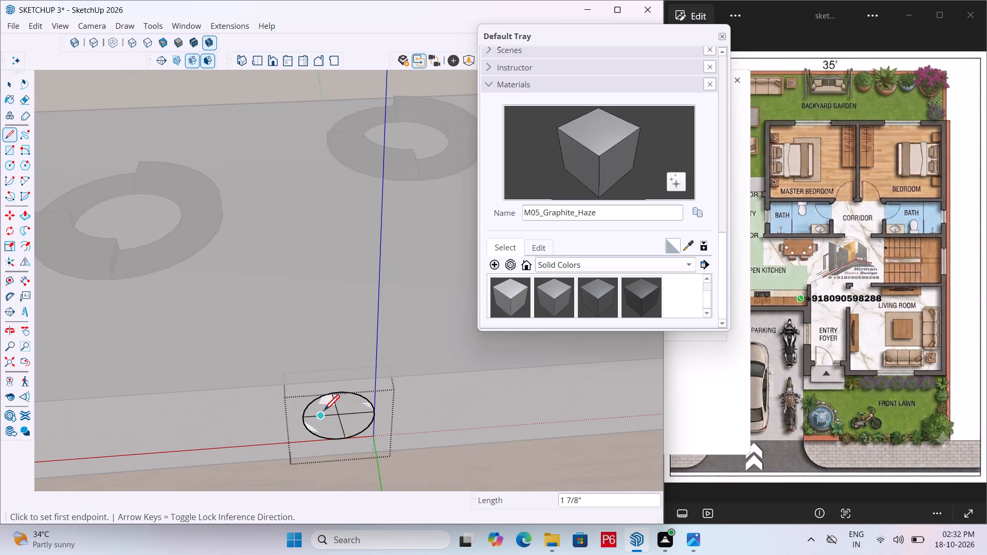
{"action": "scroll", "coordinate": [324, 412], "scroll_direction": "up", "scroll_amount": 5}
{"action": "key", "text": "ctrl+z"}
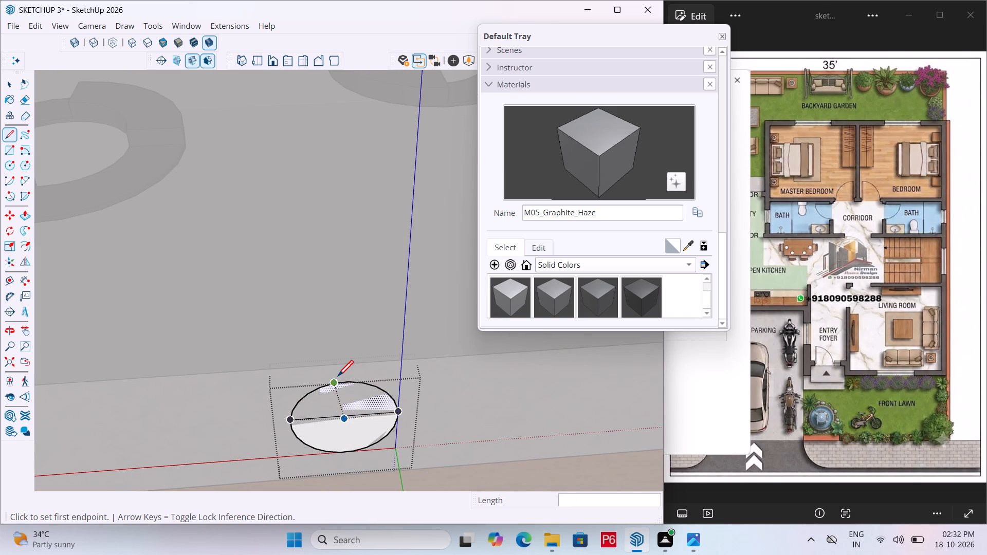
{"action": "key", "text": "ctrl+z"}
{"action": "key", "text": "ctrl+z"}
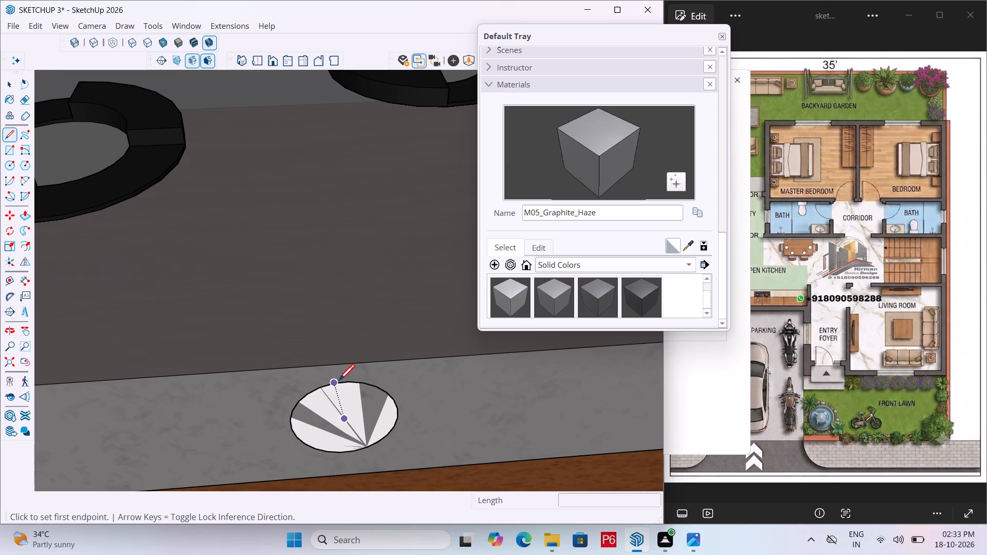
Draw a near-vertical diameter line across the knob circle from its top to its bottom, outside the group.
{"action": "scroll", "coordinate": [339, 387], "scroll_direction": "up", "scroll_amount": 5}
{"action": "middle_click_drag", "start_coordinate": [339, 390], "coordinate": [312, 234]}
{"action": "scroll", "coordinate": [308, 229], "scroll_direction": "down", "scroll_amount": 4}
{"action": "scroll", "coordinate": [312, 276], "scroll_direction": "up", "scroll_amount": 3}
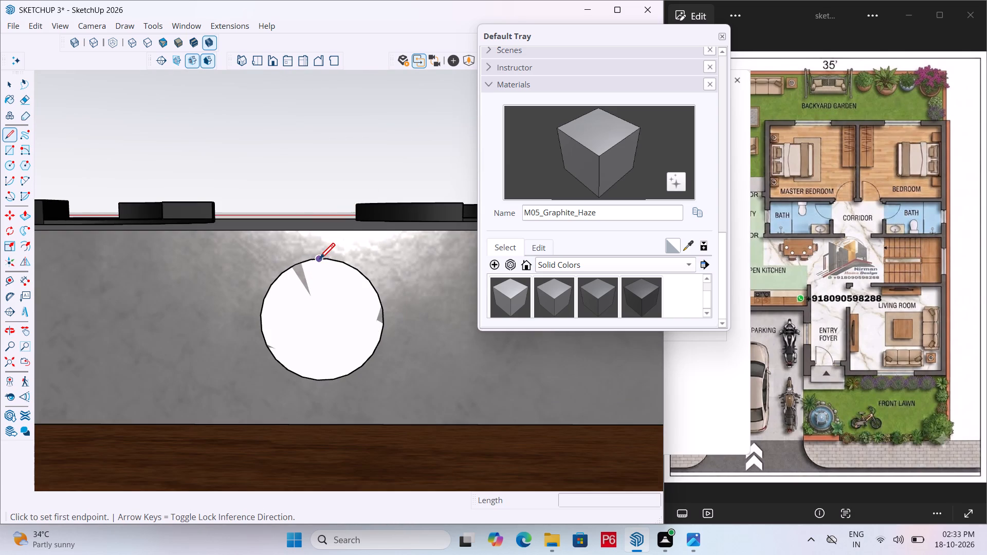
{"action": "scroll", "coordinate": [319, 261], "scroll_direction": "up", "scroll_amount": 2}
{"action": "left_click", "coordinate": [319, 261]}
{"action": "left_click", "coordinate": [328, 406]}
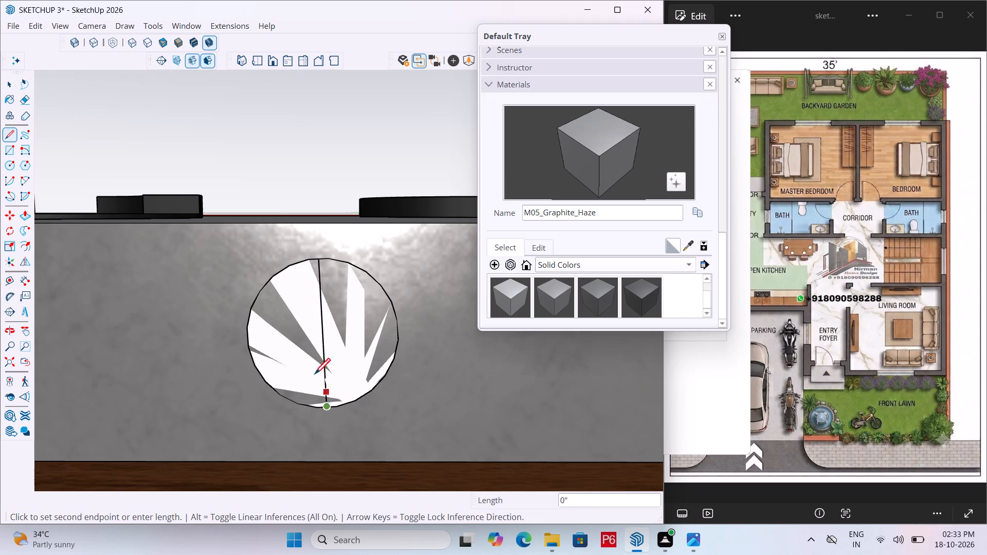
{"action": "key", "text": "space"}
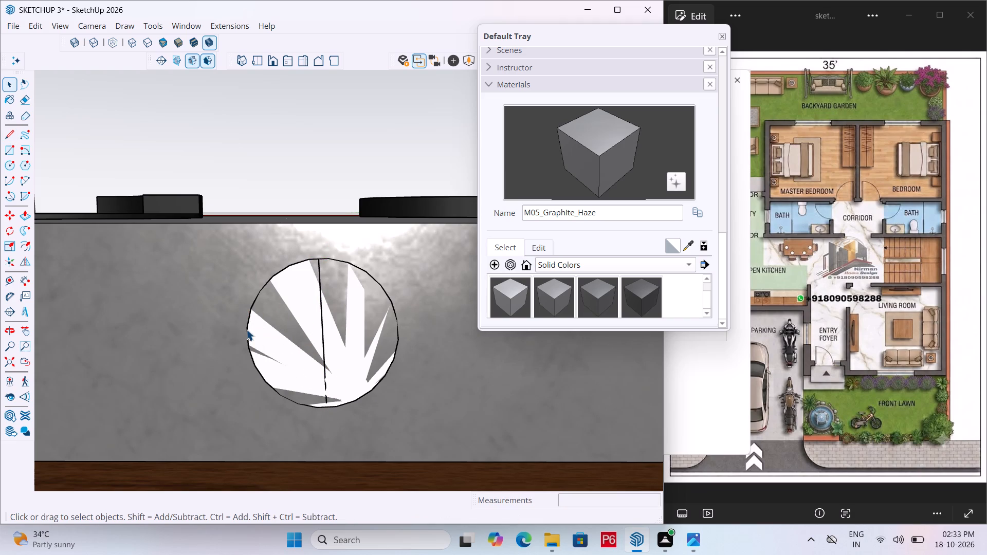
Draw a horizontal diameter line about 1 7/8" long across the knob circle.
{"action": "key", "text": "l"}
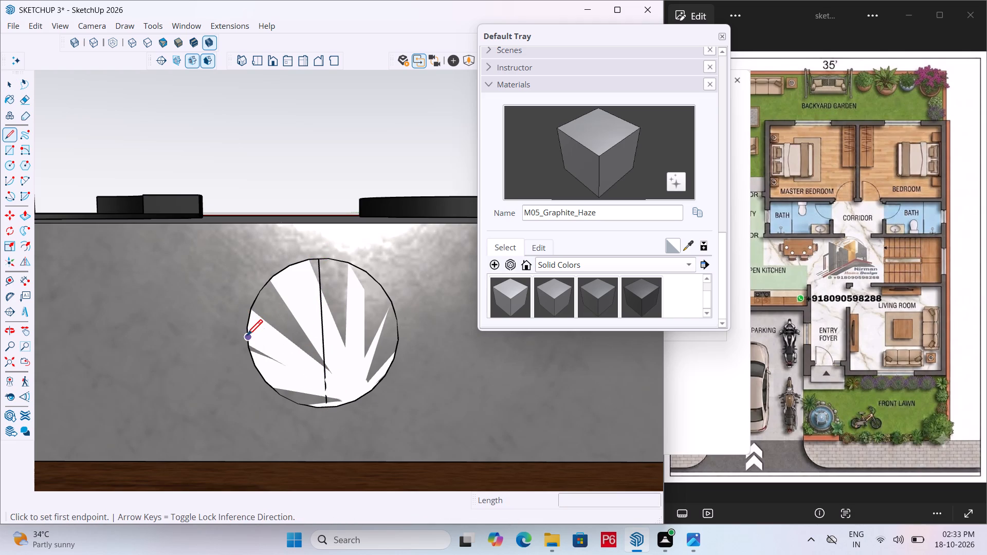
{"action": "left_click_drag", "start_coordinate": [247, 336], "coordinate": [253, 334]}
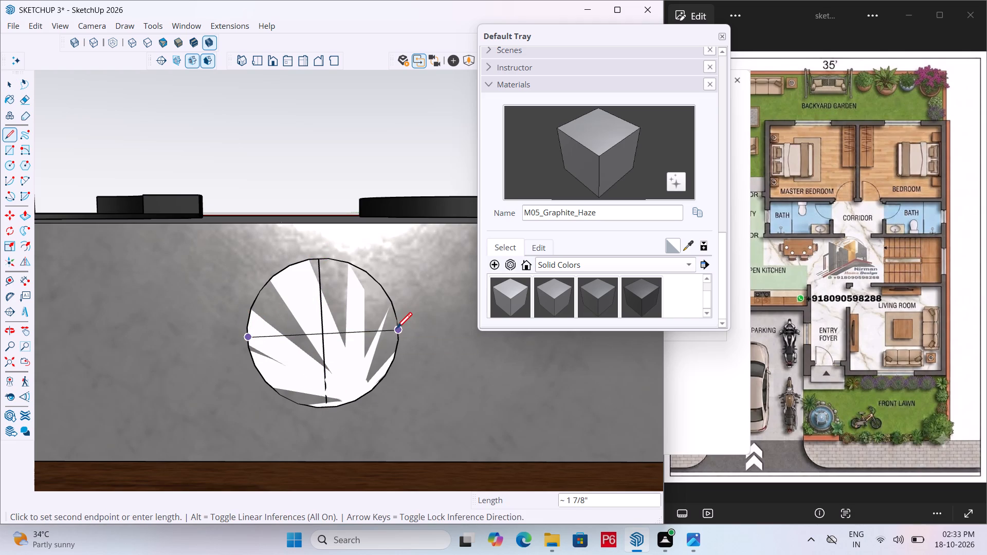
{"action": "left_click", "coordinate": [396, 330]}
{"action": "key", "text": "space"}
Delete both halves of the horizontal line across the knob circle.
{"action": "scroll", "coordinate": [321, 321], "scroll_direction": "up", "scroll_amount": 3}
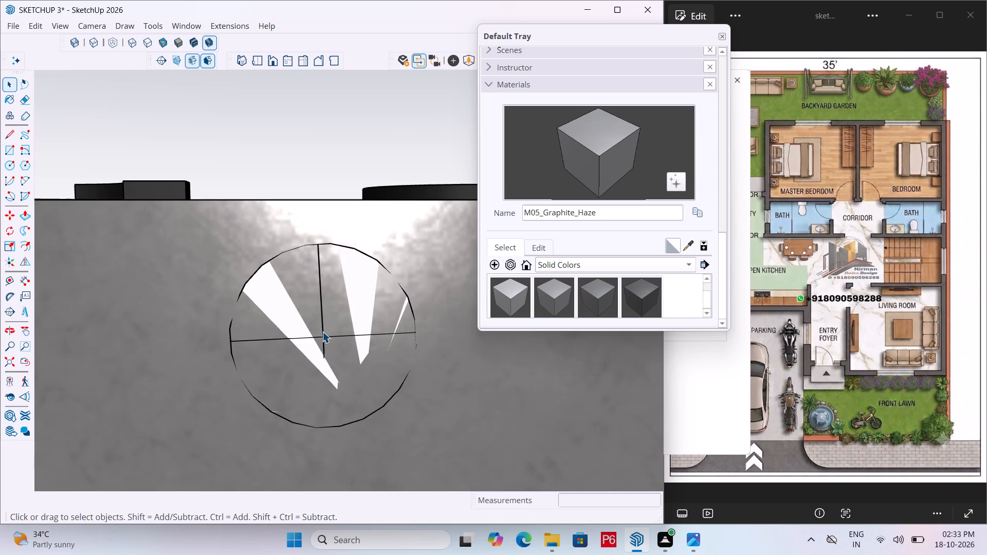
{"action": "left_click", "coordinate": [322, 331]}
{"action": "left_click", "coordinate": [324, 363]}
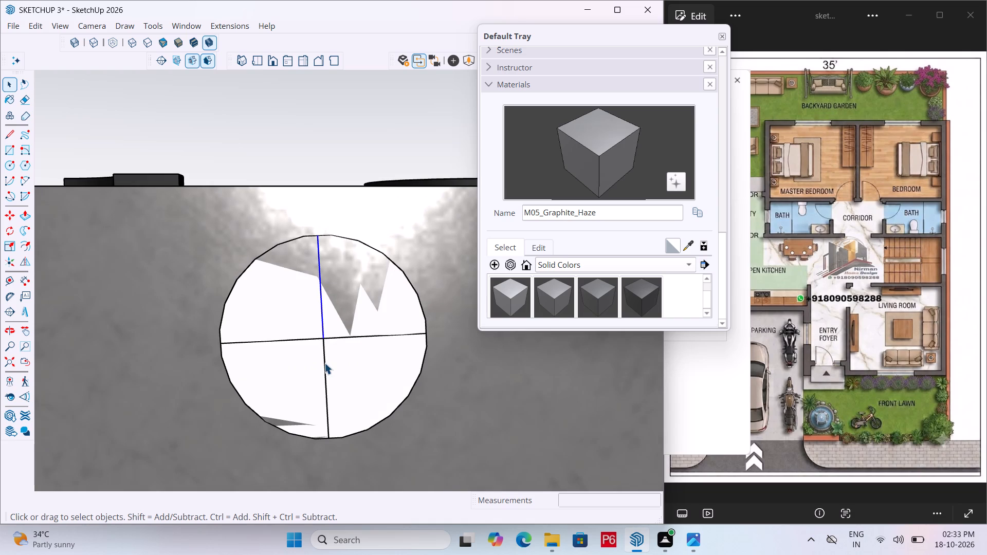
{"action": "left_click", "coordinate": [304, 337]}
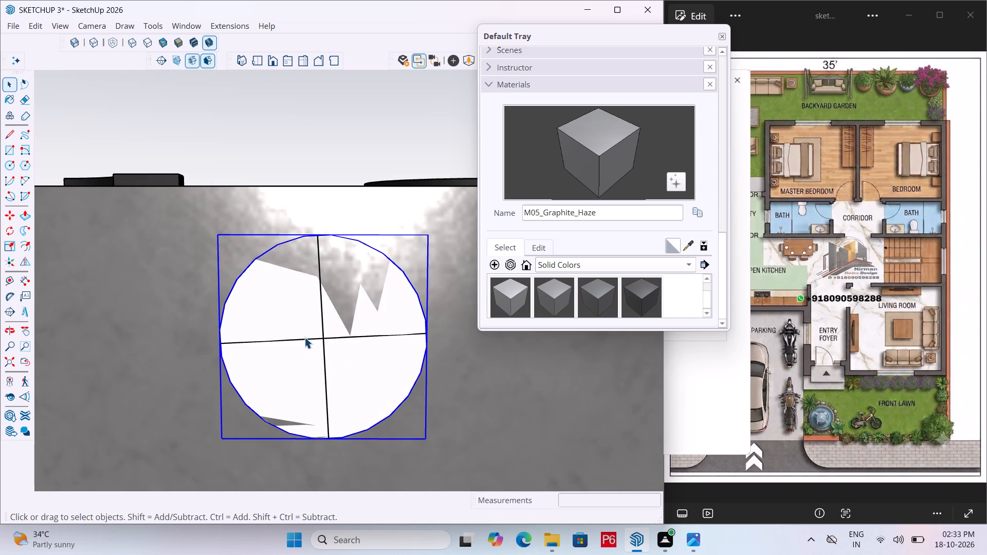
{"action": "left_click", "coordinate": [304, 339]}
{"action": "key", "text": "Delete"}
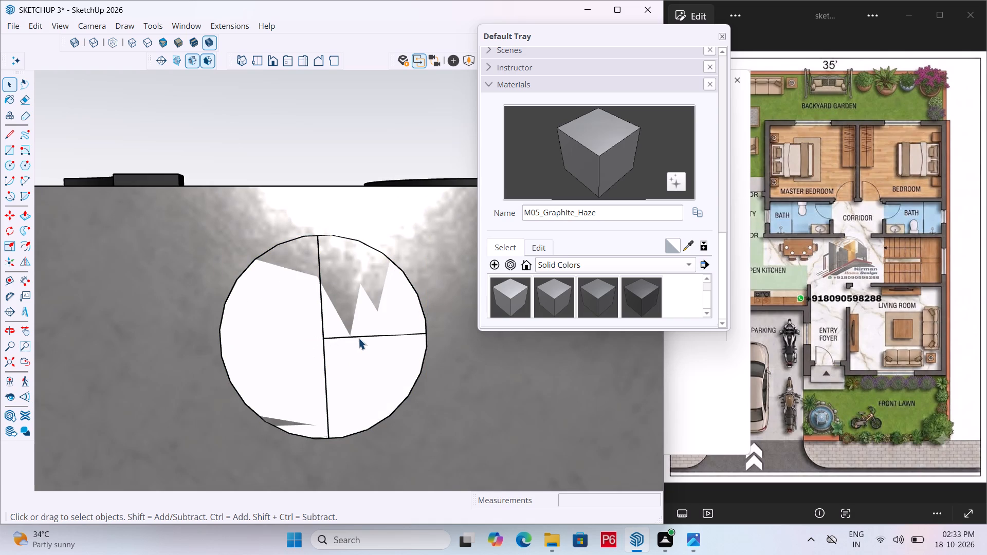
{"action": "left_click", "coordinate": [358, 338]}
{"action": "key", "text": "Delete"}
Delete the near-vertical diameter line that crosses the knob circle outside its group.
{"action": "left_click", "coordinate": [350, 341]}
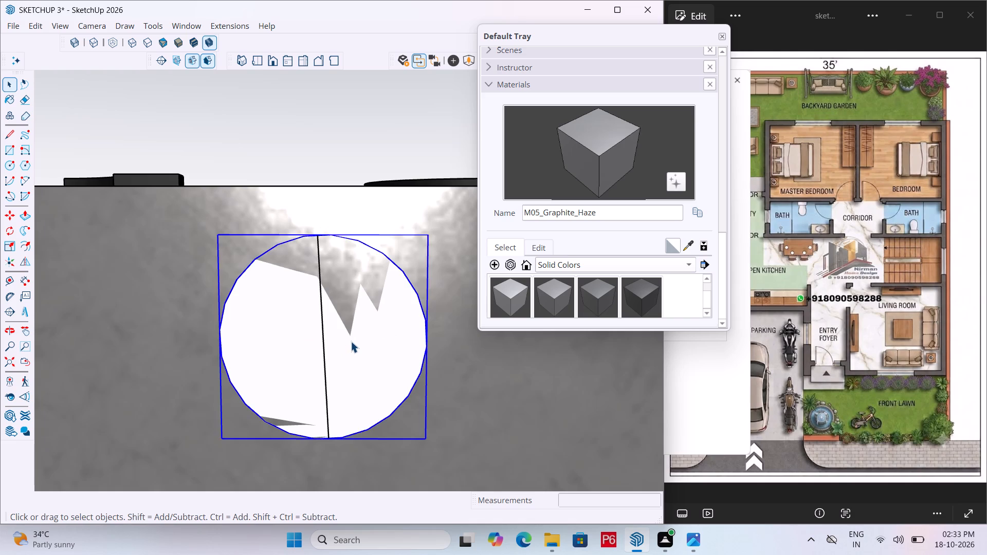
{"action": "middle_click_drag", "start_coordinate": [265, 337], "coordinate": [327, 374]}
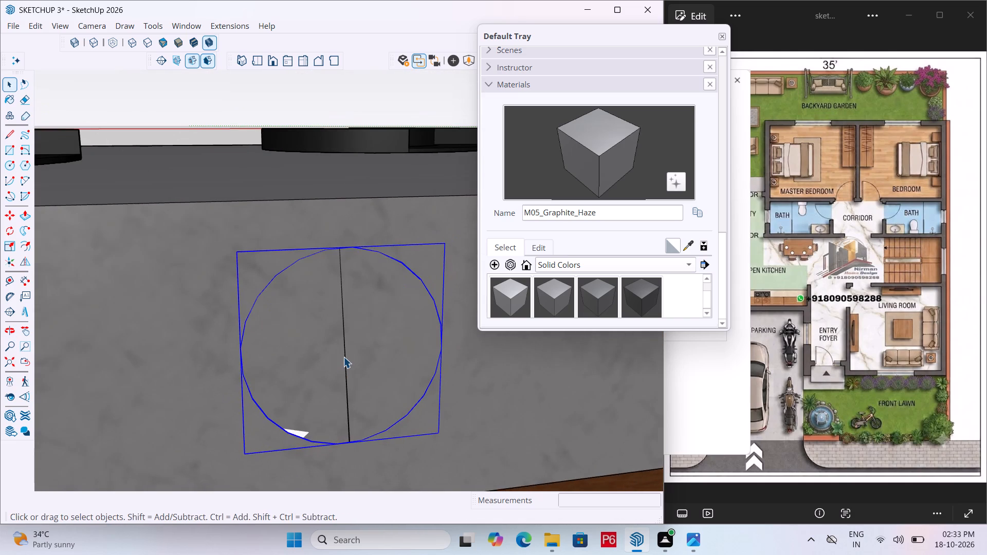
{"action": "left_click", "coordinate": [346, 358]}
{"action": "left_click_drag", "start_coordinate": [347, 353], "coordinate": [347, 346]}
{"action": "left_click", "coordinate": [346, 340]}
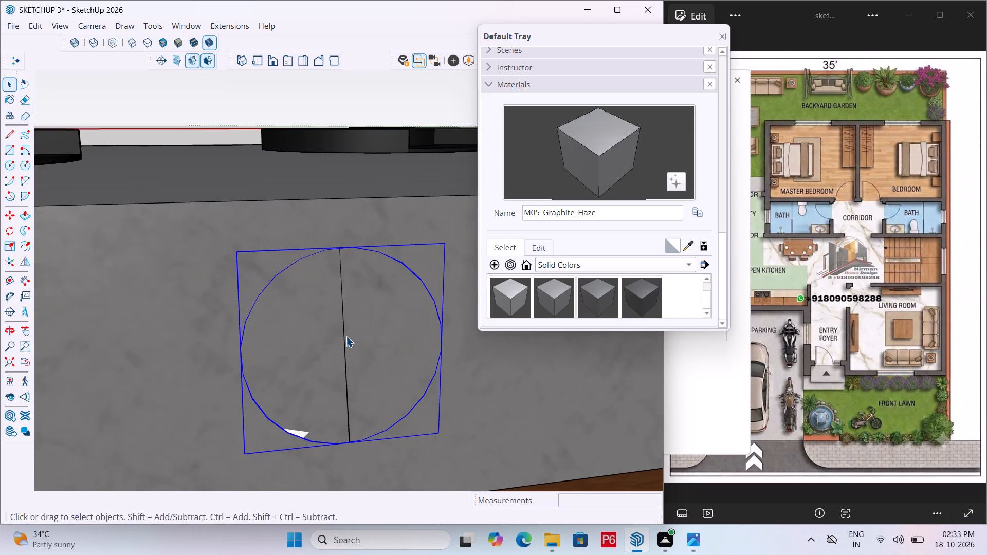
{"action": "key", "text": "space"}
{"action": "left_click", "coordinate": [203, 323]}
{"action": "double_click", "coordinate": [345, 328]}
{"action": "scroll", "coordinate": [276, 328], "scroll_direction": "down", "scroll_amount": 10}
{"action": "left_click", "coordinate": [304, 109]}
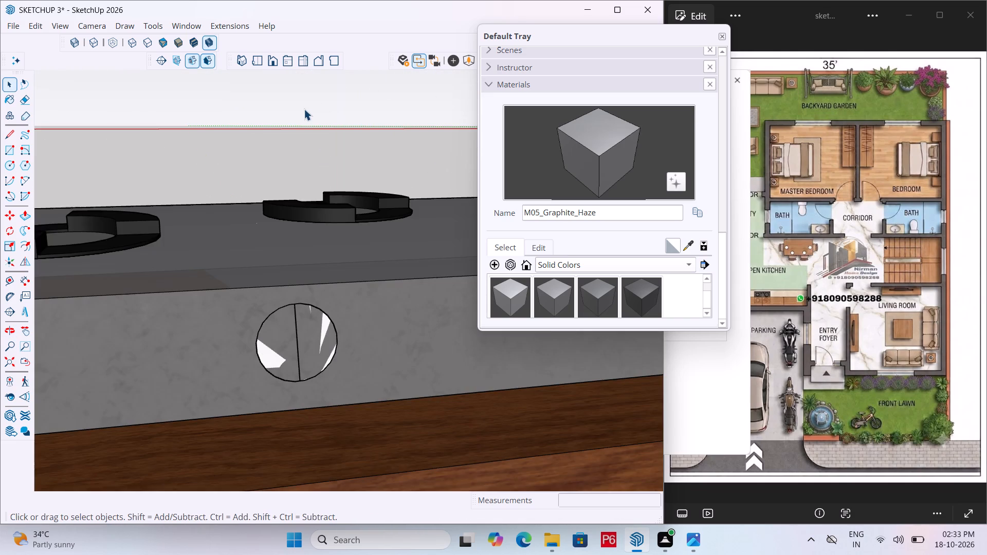
{"action": "scroll", "coordinate": [324, 326], "scroll_direction": "up", "scroll_amount": 4}
{"action": "left_click", "coordinate": [290, 337]}
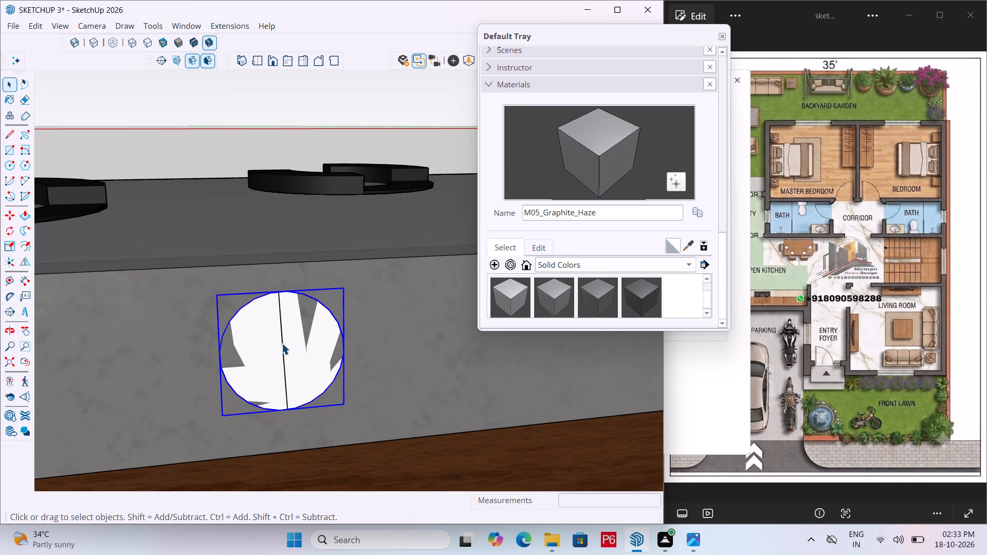
{"action": "double_click", "coordinate": [282, 343]}
{"action": "key", "text": "Delete"}
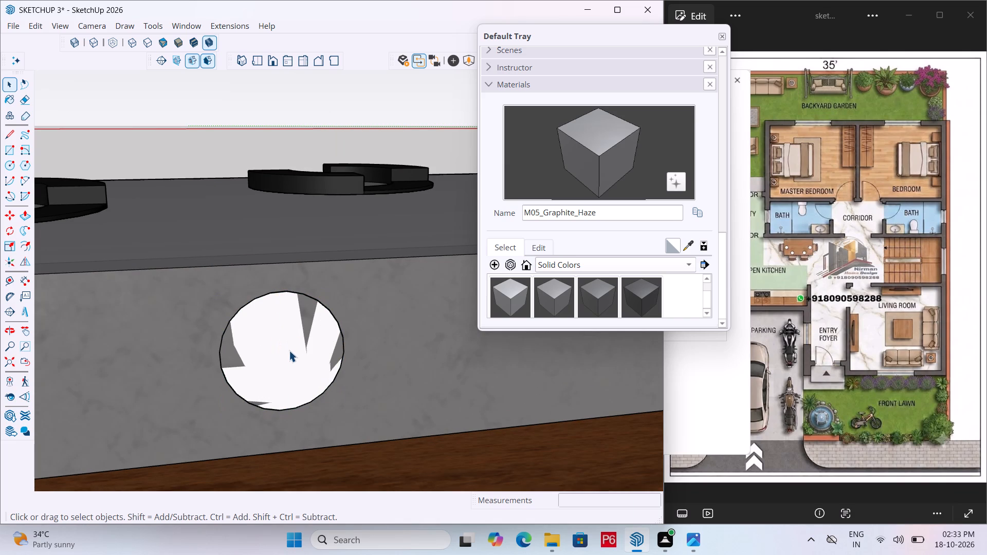
Open the knob circle's group and draw a near-vertical diameter line about 1 7/8" long from its top to its bottom.
{"action": "key", "text": "l"}
{"action": "key", "text": "space"}
{"action": "double_click", "coordinate": [294, 366]}
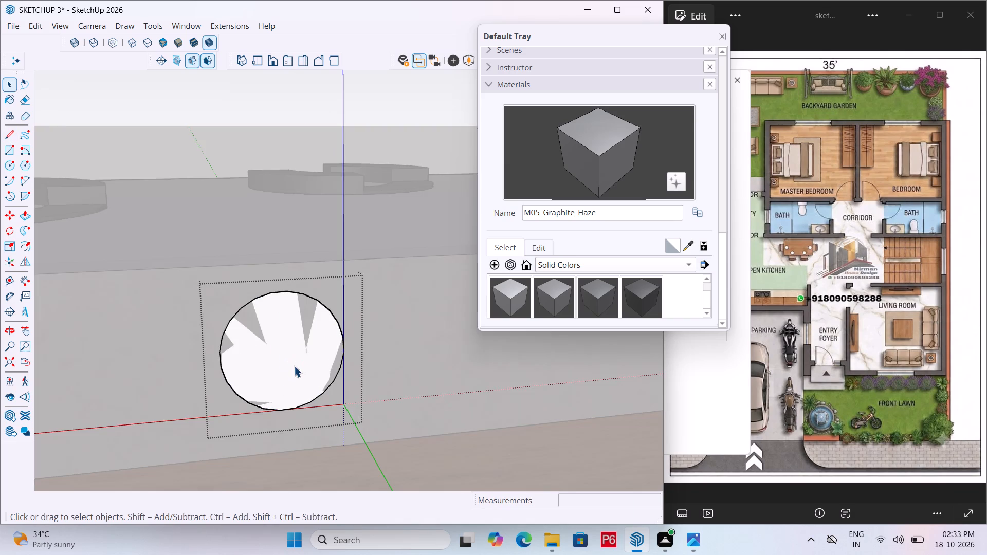
{"action": "double_click", "coordinate": [284, 342]}
{"action": "scroll", "coordinate": [295, 313], "scroll_direction": "down", "scroll_amount": 5}
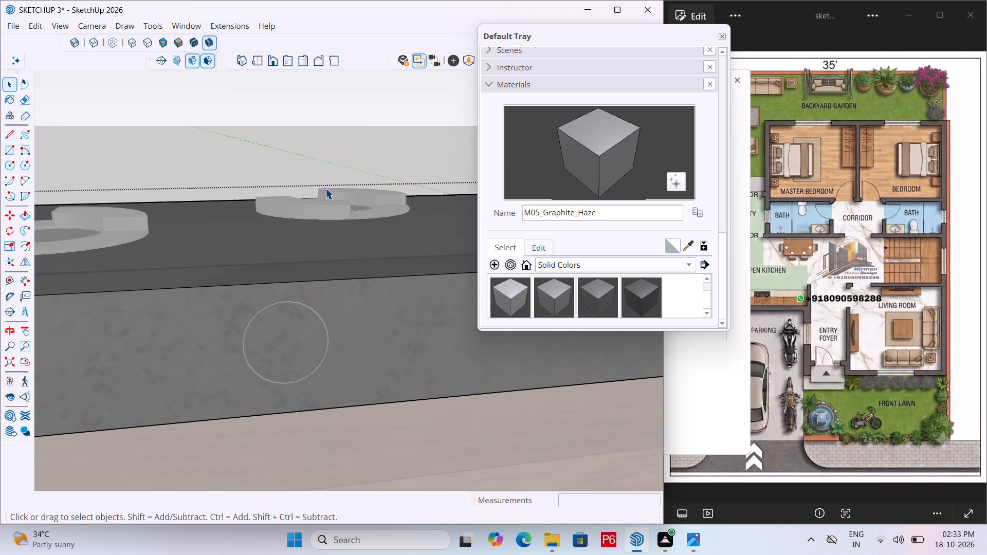
{"action": "left_click", "coordinate": [336, 156]}
{"action": "left_click", "coordinate": [300, 317]}
{"action": "double_click", "coordinate": [291, 334]}
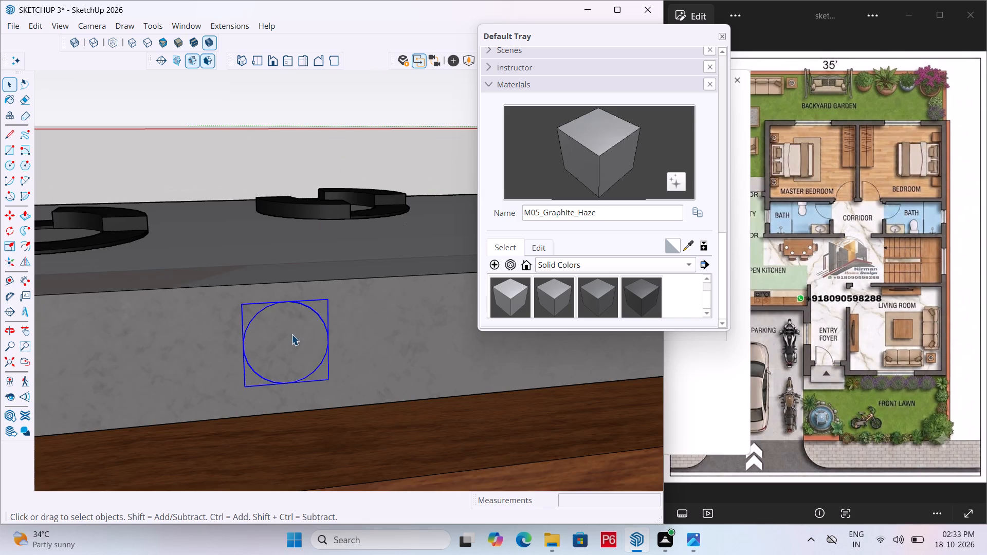
{"action": "key", "text": "l"}
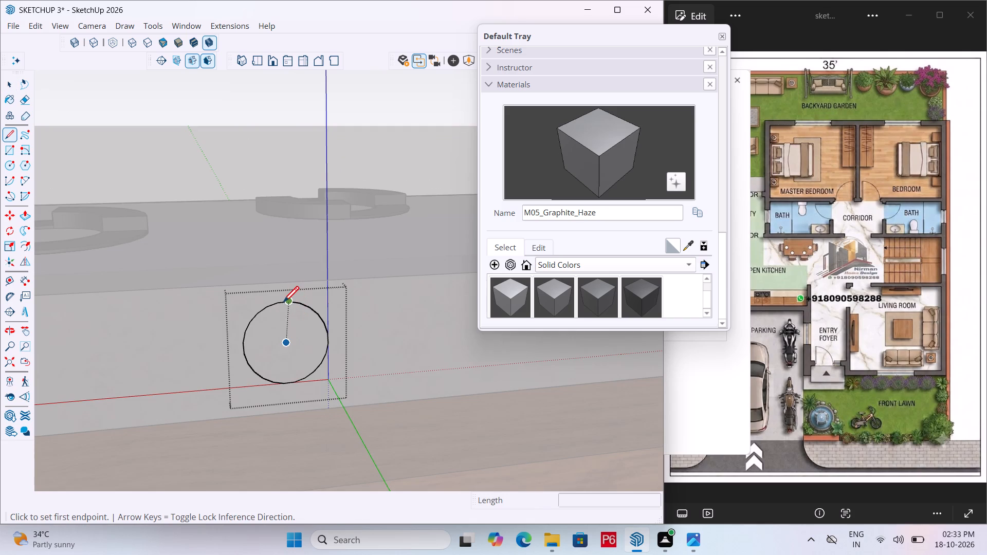
{"action": "left_click", "coordinate": [283, 303]}
{"action": "left_click", "coordinate": [291, 385]}
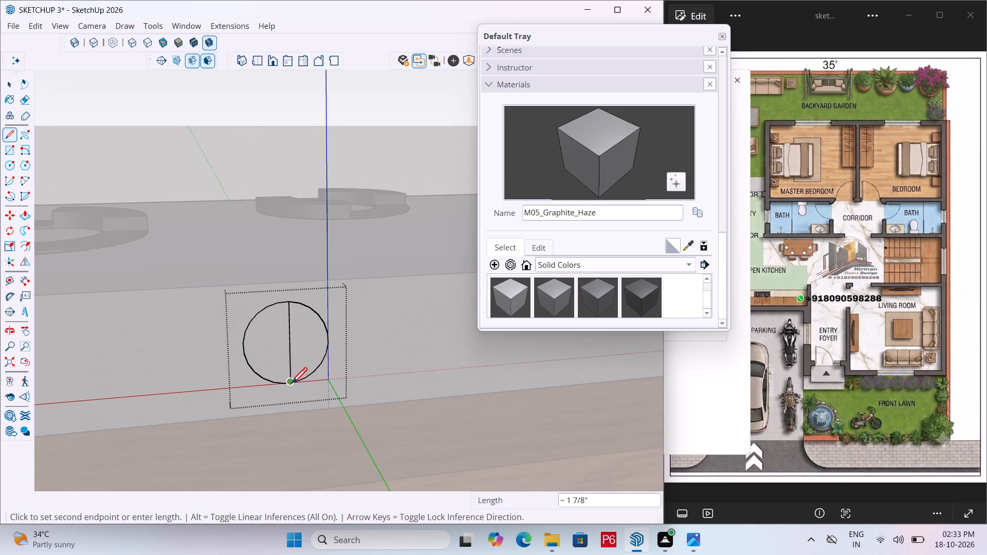
{"action": "key", "text": "space"}
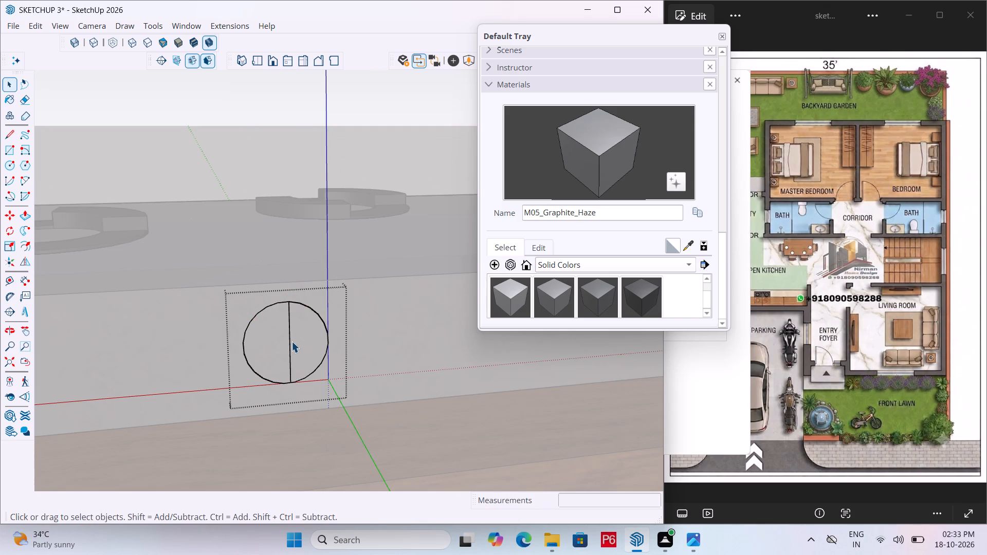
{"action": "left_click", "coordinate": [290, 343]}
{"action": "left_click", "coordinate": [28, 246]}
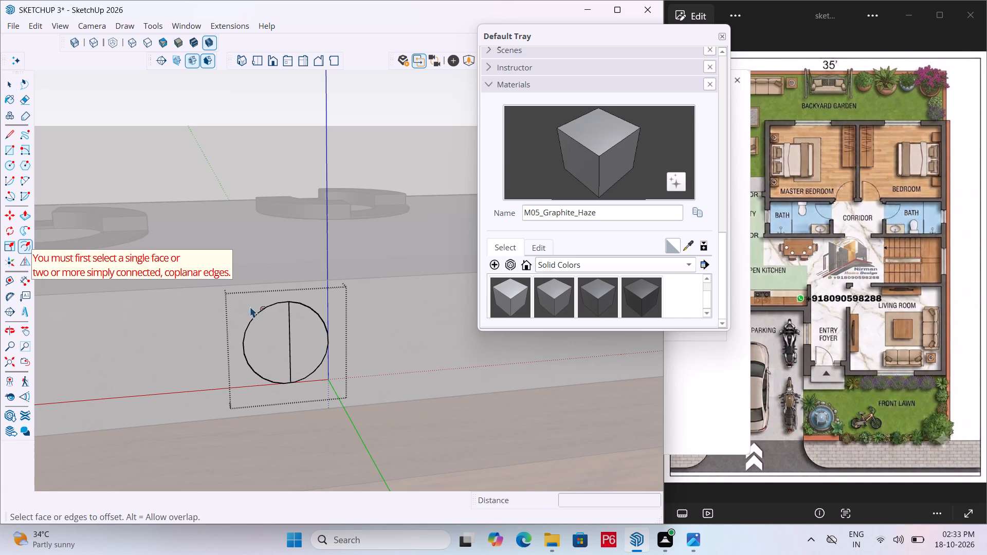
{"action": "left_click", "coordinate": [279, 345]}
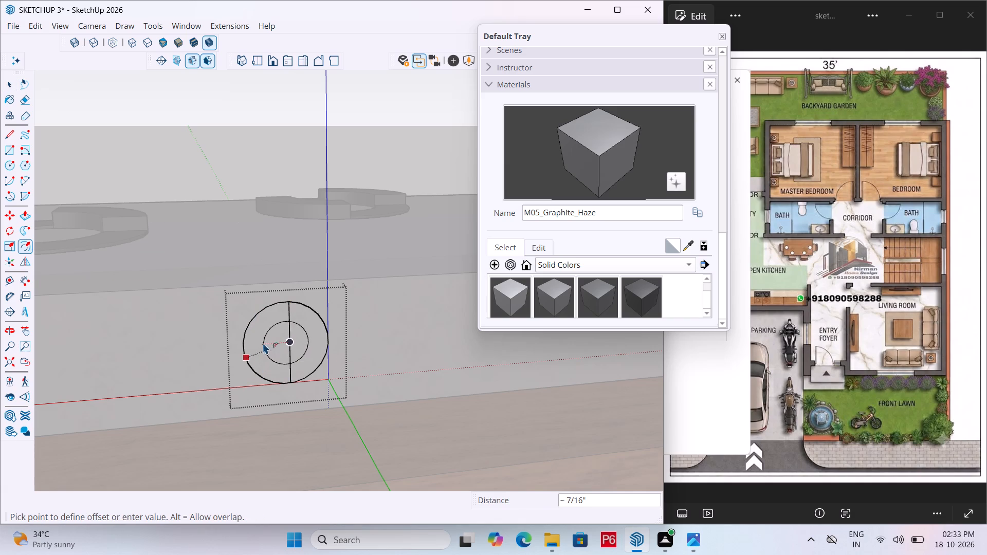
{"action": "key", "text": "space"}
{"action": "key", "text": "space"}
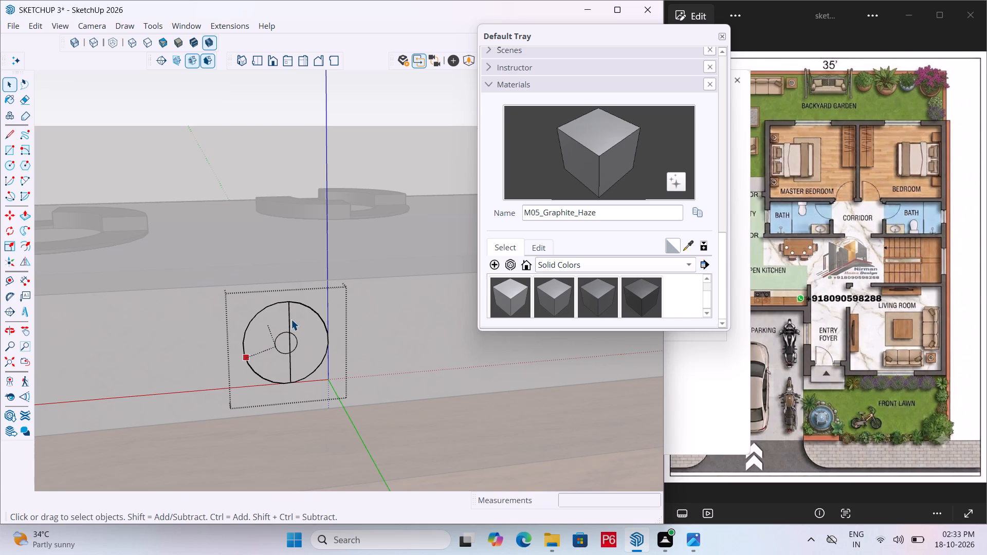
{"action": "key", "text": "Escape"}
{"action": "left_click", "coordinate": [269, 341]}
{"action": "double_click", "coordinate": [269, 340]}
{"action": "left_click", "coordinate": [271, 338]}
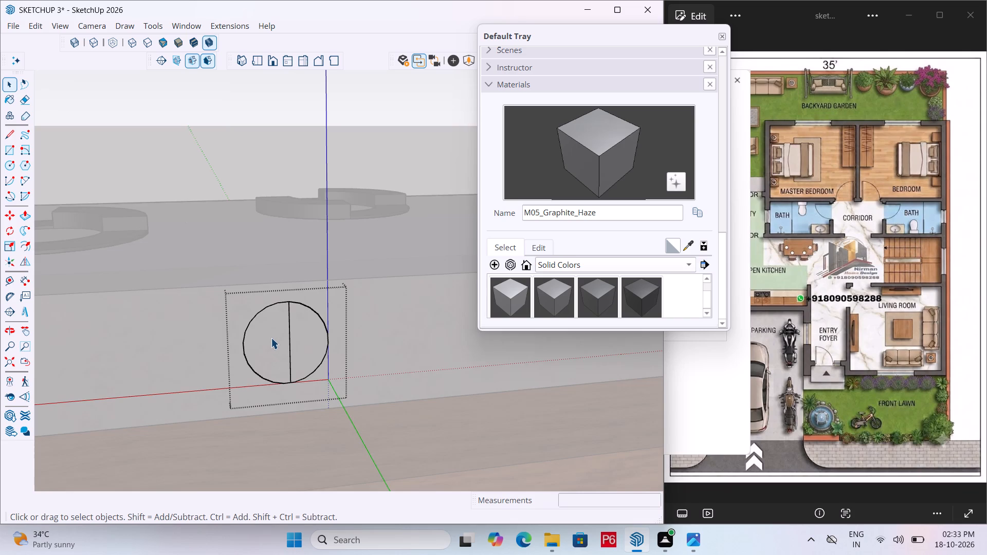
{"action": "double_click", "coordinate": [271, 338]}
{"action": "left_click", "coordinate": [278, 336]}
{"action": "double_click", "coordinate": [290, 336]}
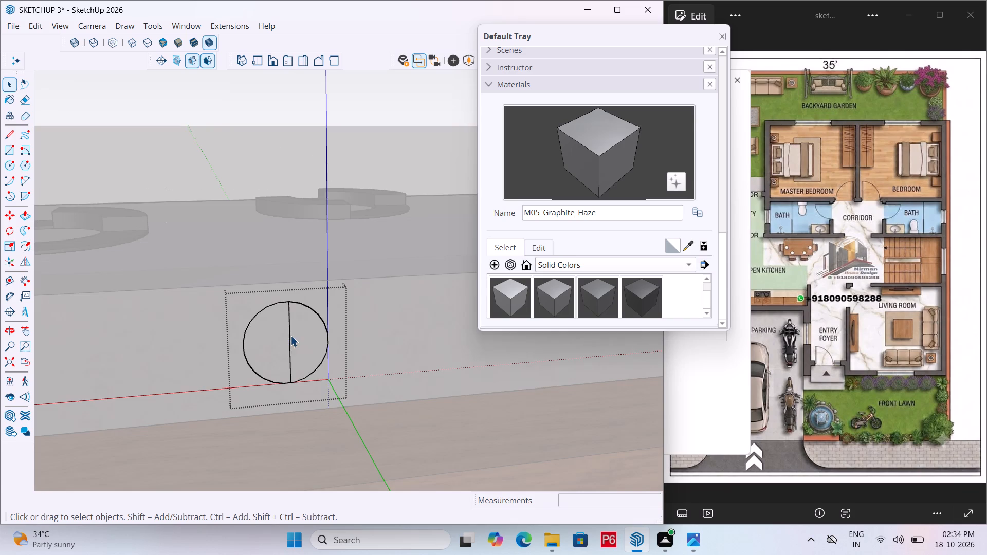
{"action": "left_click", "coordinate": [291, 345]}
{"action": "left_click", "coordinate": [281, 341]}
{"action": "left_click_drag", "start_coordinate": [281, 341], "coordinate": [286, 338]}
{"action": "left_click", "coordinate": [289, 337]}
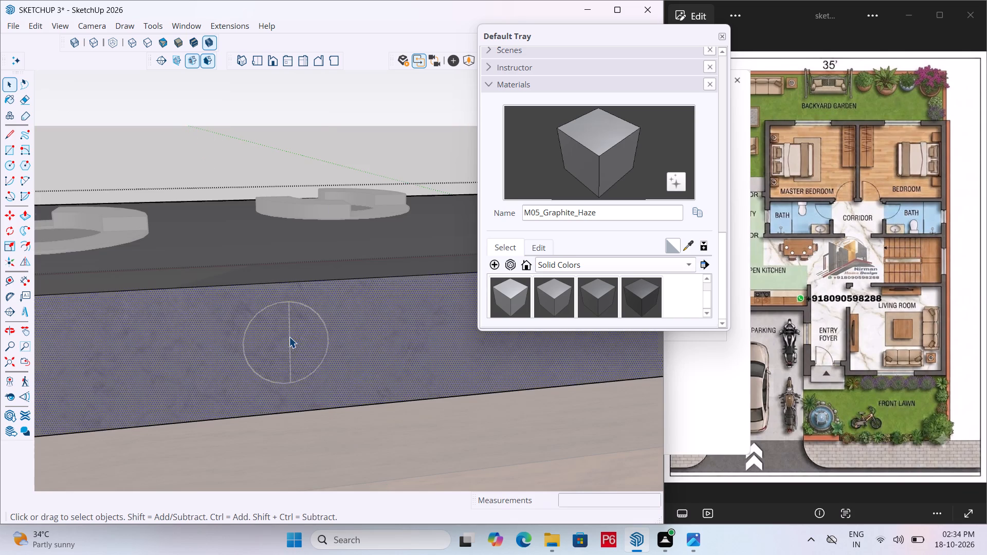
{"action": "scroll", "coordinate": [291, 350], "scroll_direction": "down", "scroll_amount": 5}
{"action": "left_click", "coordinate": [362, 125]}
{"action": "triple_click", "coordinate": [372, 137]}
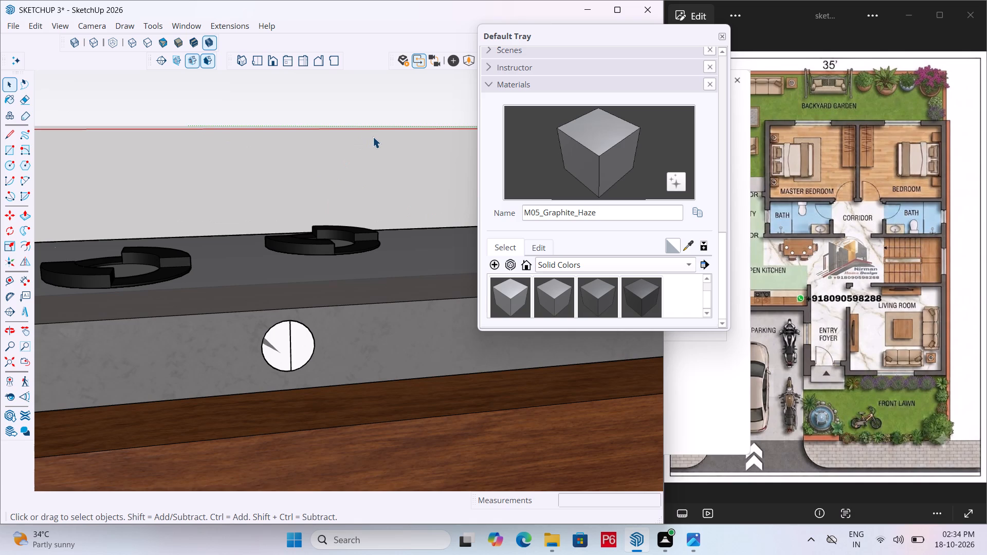
Inside the knob group, offset the circle's outline inward by about 1/8" to form a thin outer ring.
{"action": "left_click", "coordinate": [288, 345]}
{"action": "scroll", "coordinate": [280, 347], "scroll_direction": "up", "scroll_amount": 5}
{"action": "middle_click", "coordinate": [282, 346]}
{"action": "double_click", "coordinate": [284, 346]}
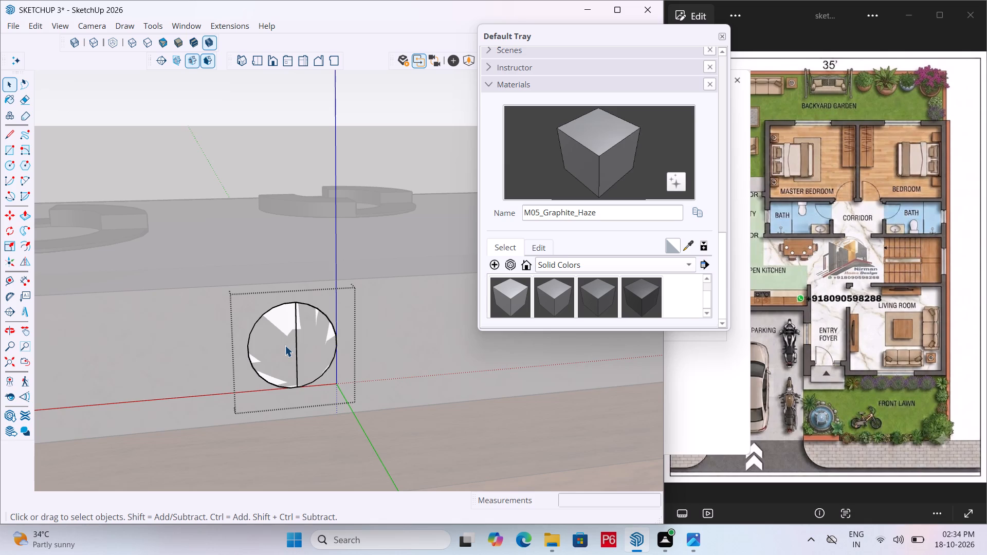
{"action": "left_click", "coordinate": [287, 343]}
{"action": "left_click", "coordinate": [21, 243]}
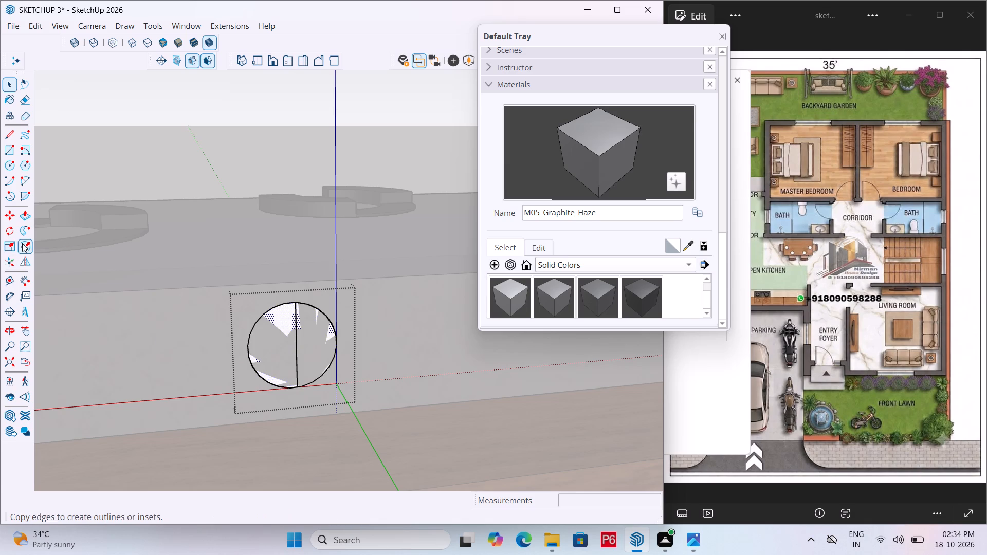
{"action": "left_click", "coordinate": [272, 357]}
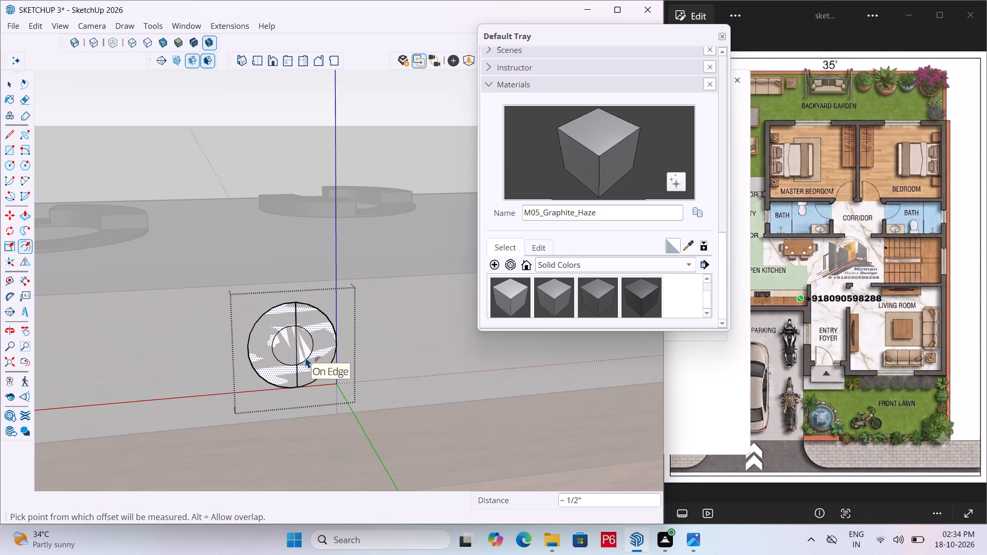
{"action": "key", "text": "ctrl+z"}
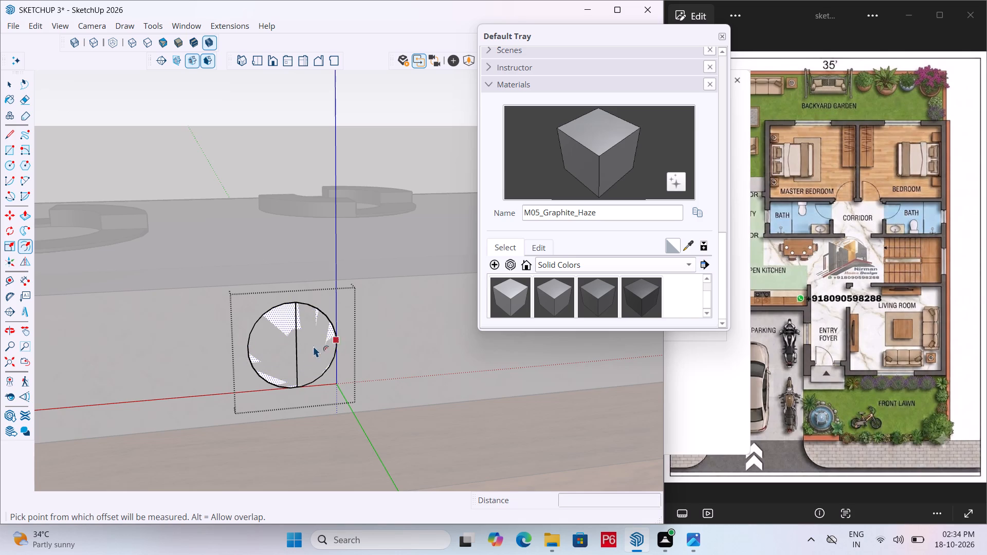
{"action": "left_click", "coordinate": [275, 358]}
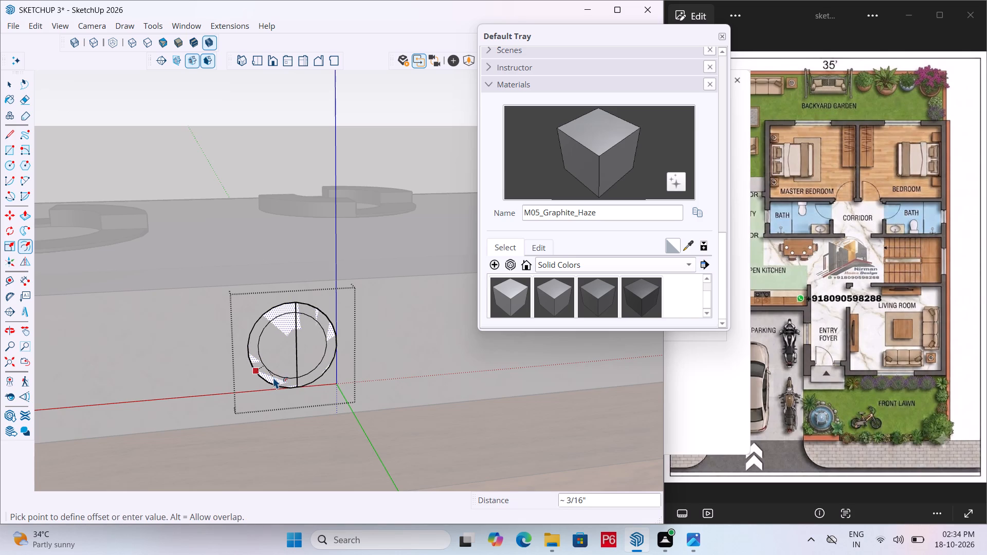
{"action": "key", "text": "Escape"}
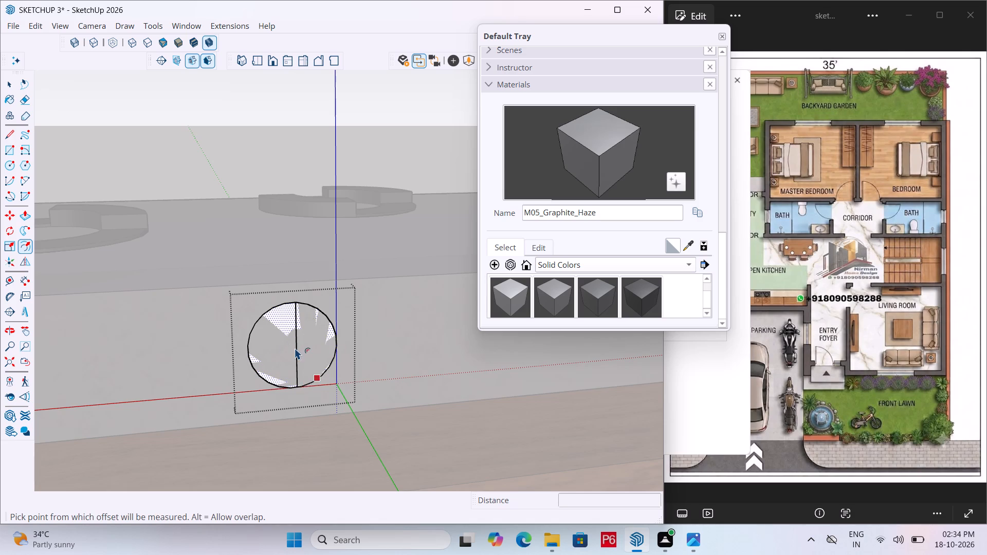
{"action": "scroll", "coordinate": [295, 348], "scroll_direction": "up", "scroll_amount": 5}
{"action": "left_click", "coordinate": [298, 346]}
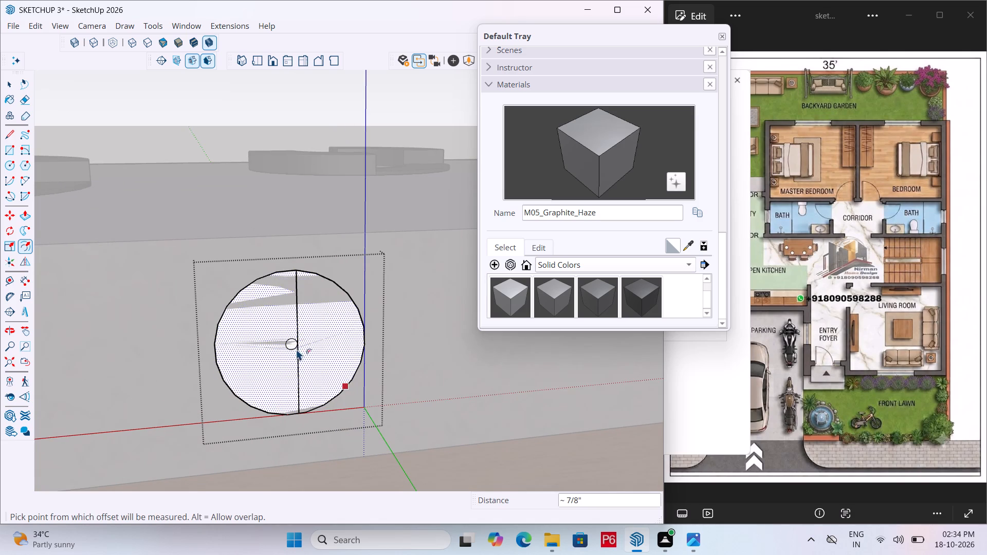
{"action": "key", "text": "ctrl+z"}
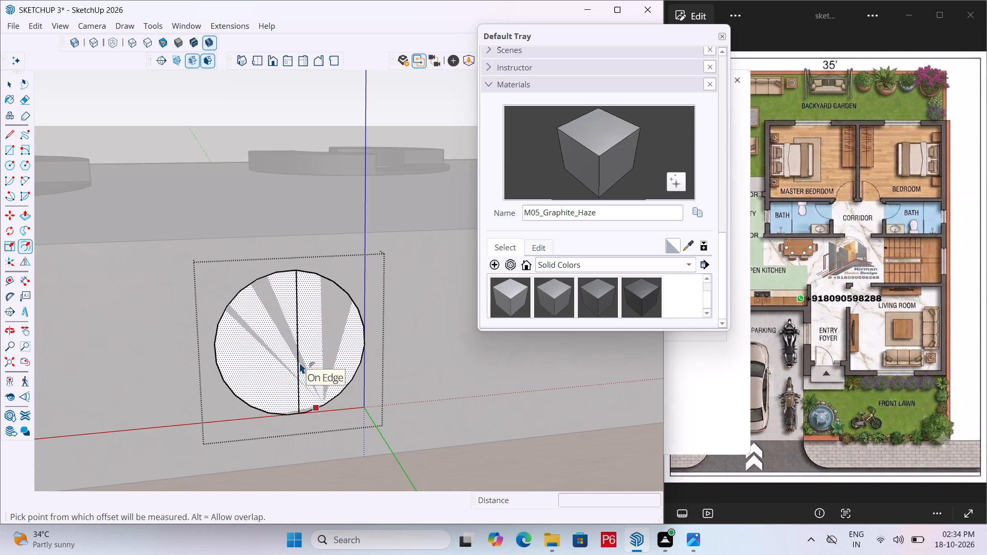
{"action": "left_click", "coordinate": [299, 362]}
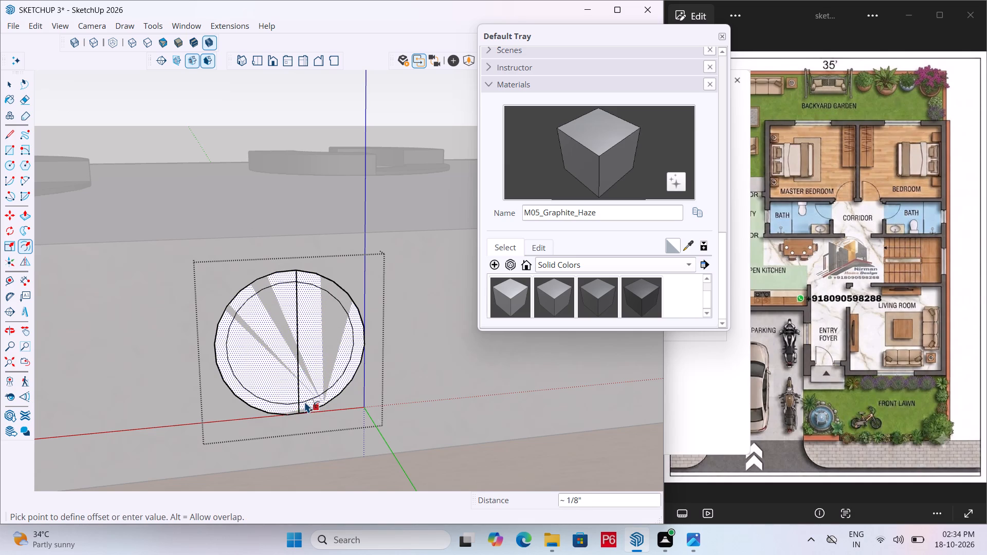
{"action": "left_click", "coordinate": [302, 404]}
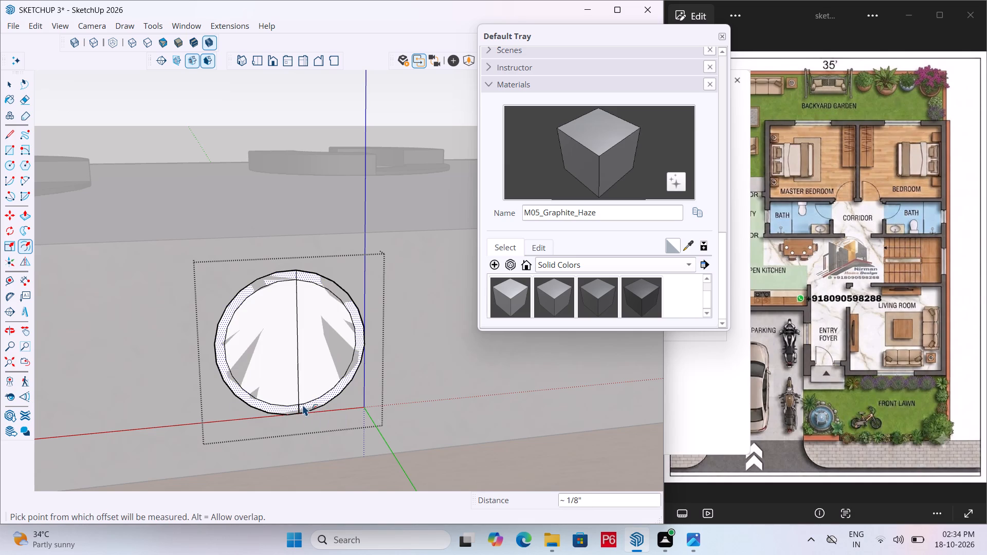
Draw a second near-vertical line close beside the diameter, from the top to the bottom of the inner circle.
{"action": "key", "text": "l"}
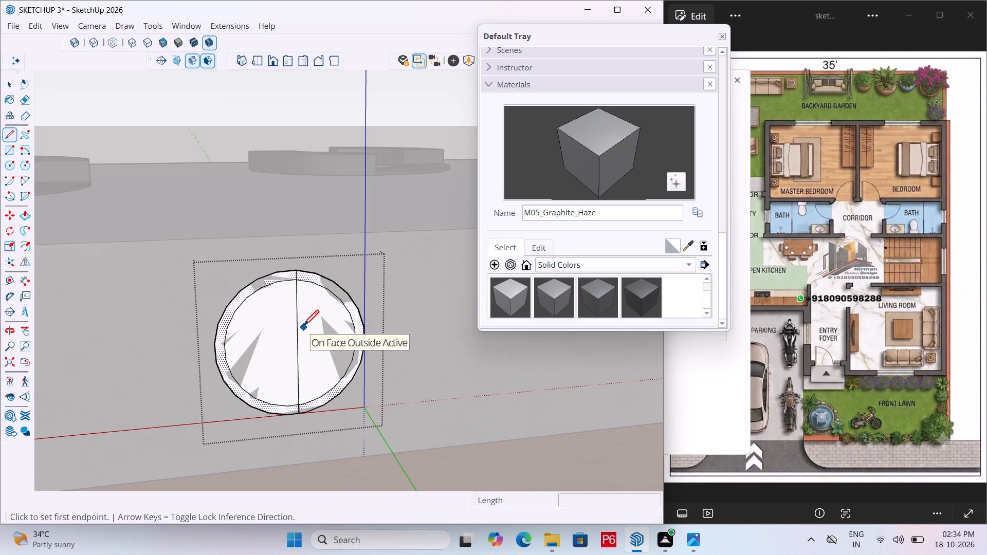
{"action": "left_click", "coordinate": [286, 284]}
{"action": "left_click", "coordinate": [285, 403]}
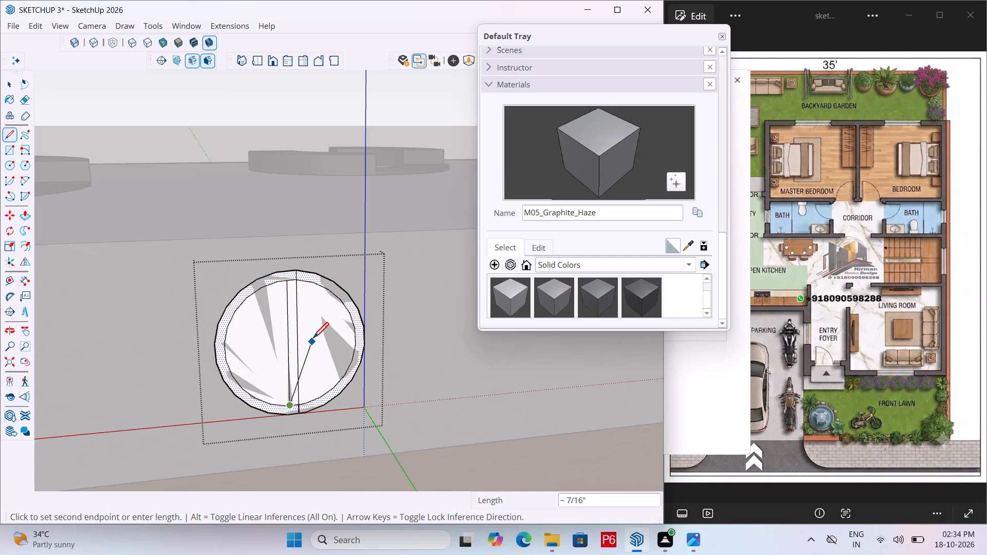
{"action": "key", "text": "space"}
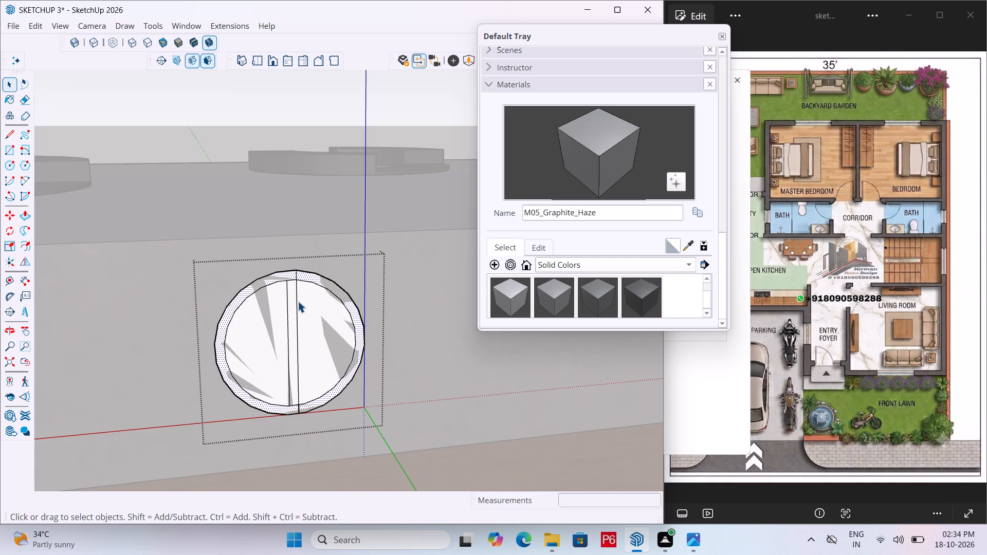
Draw a vertical line about 1 5/8" long across the inner circle, close beside the diameter on the side opposite the existing parallel line.
{"action": "key", "text": "l"}
{"action": "key", "text": "Return"}
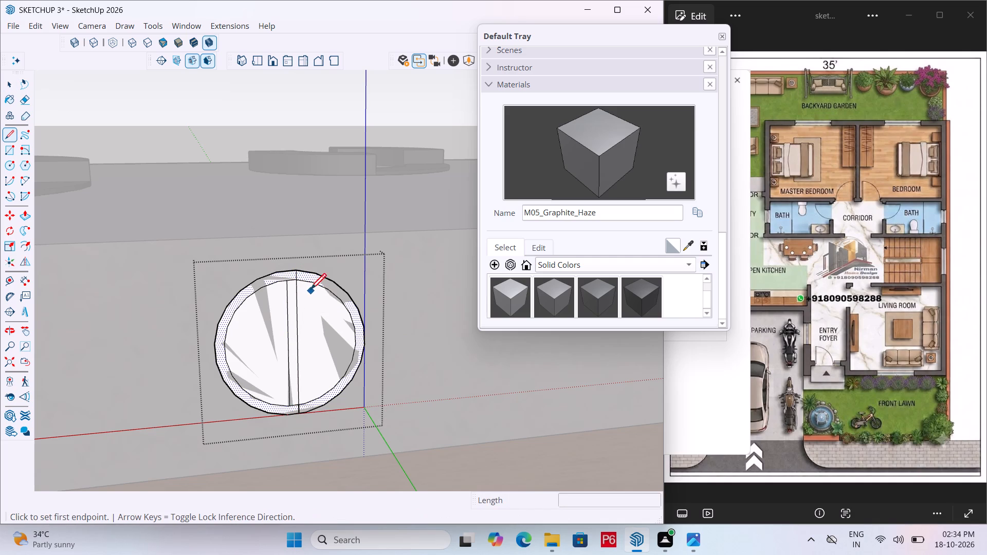
{"action": "left_click", "coordinate": [305, 285]}
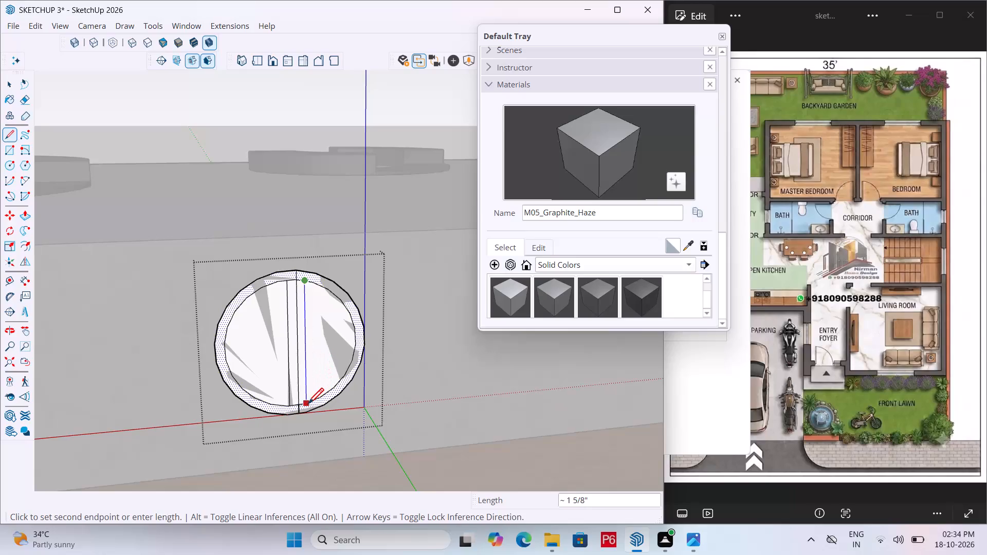
{"action": "left_click", "coordinate": [308, 405]}
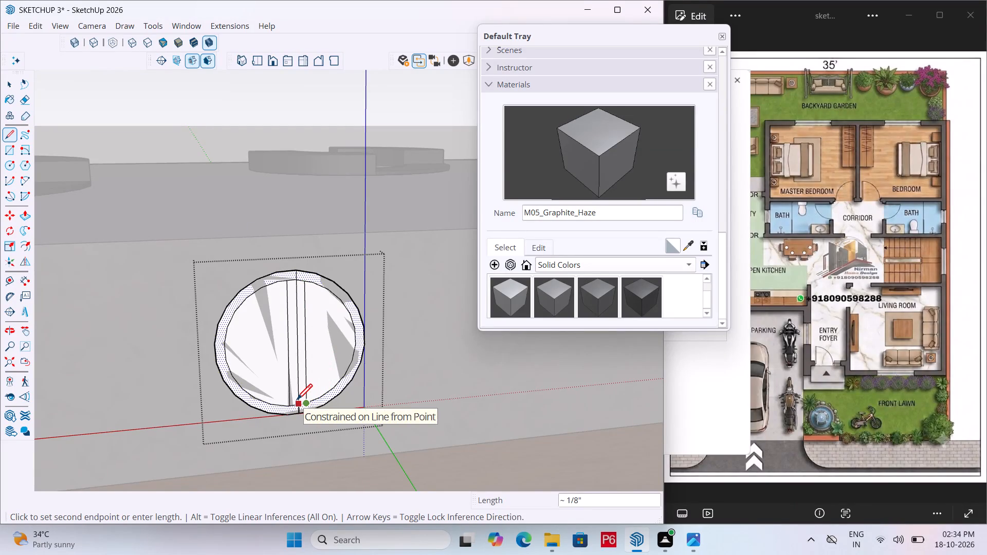
{"action": "key", "text": "Escape"}
Erase the middle diameter line from the knob, including its short ends across the outer ring, leaving only the two parallel strip lines.
{"action": "scroll", "coordinate": [281, 274], "scroll_direction": "up", "scroll_amount": 6}
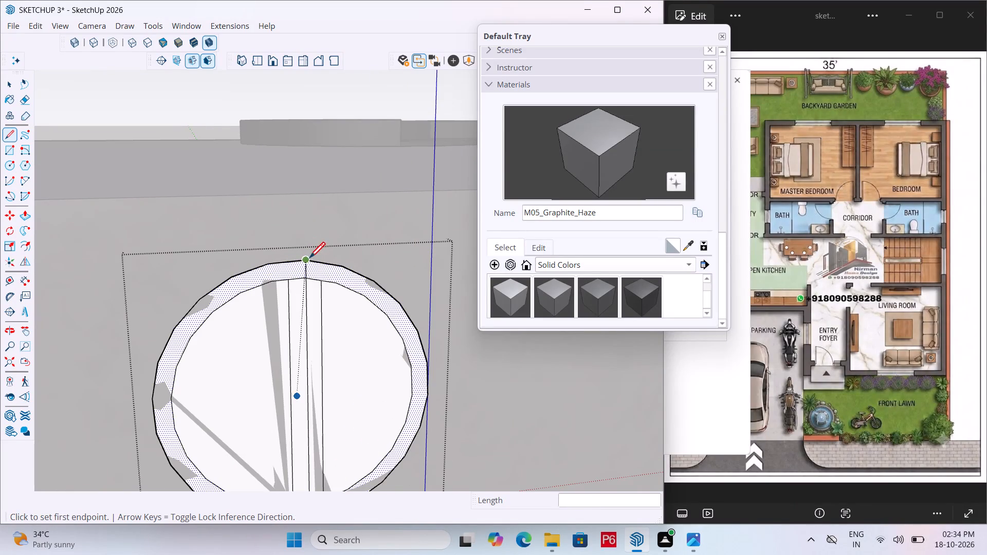
{"action": "key", "text": "e"}
{"action": "left_click_drag", "start_coordinate": [304, 267], "coordinate": [313, 267]}
{"action": "scroll", "coordinate": [271, 209], "scroll_direction": "down", "scroll_amount": 2}
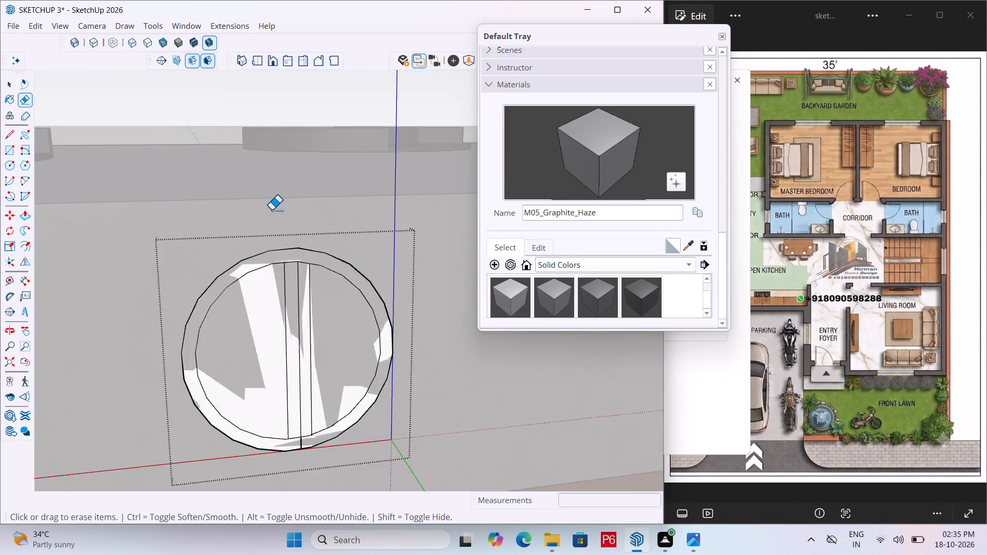
{"action": "scroll", "coordinate": [271, 210], "scroll_direction": "down", "scroll_amount": 2}
{"action": "scroll", "coordinate": [298, 458], "scroll_direction": "up", "scroll_amount": 5}
{"action": "left_click_drag", "start_coordinate": [302, 410], "coordinate": [289, 411]}
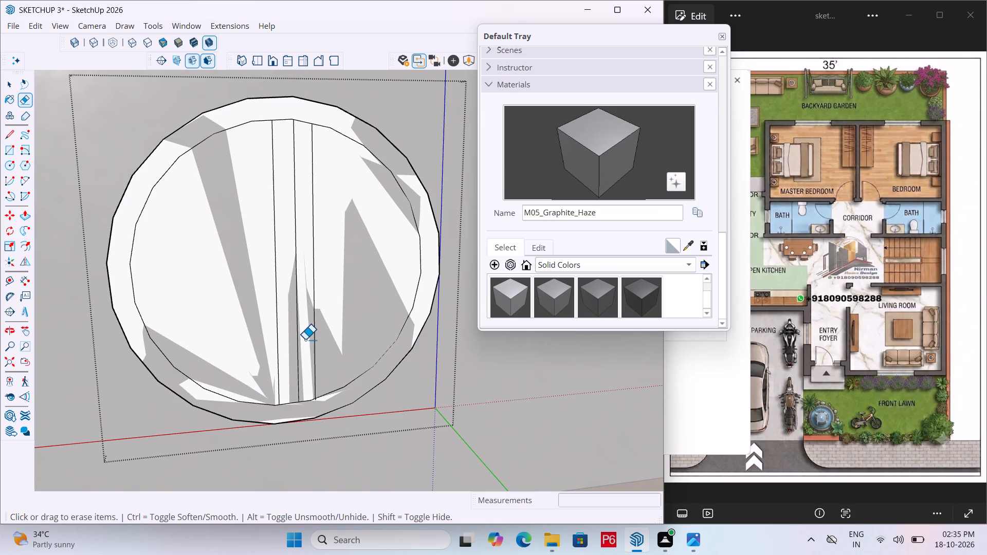
{"action": "left_click", "coordinate": [300, 340]}
{"action": "left_click_drag", "start_coordinate": [297, 337], "coordinate": [301, 321]}
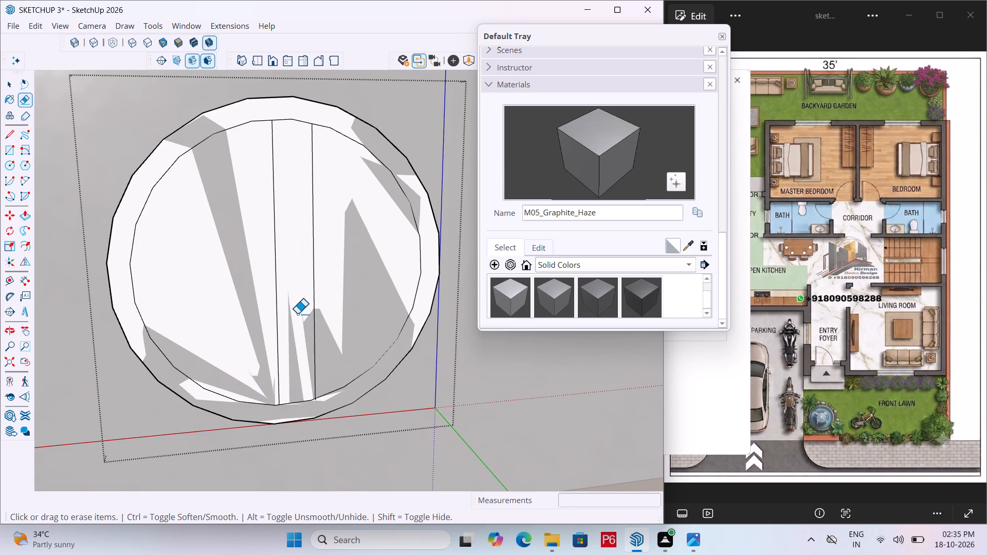
Paint the knob's narrow centre strip with M09_Shadow_Night from the Solid Colors materials.
{"action": "scroll", "coordinate": [295, 362], "scroll_direction": "down", "scroll_amount": 5}
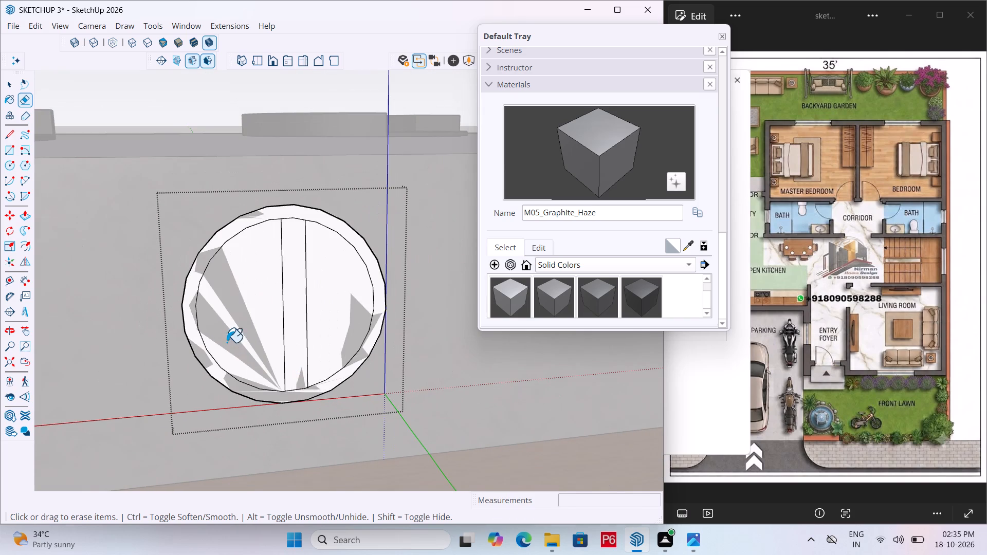
{"action": "key", "text": "b"}
{"action": "scroll", "coordinate": [609, 296], "scroll_direction": "down", "scroll_amount": 1}
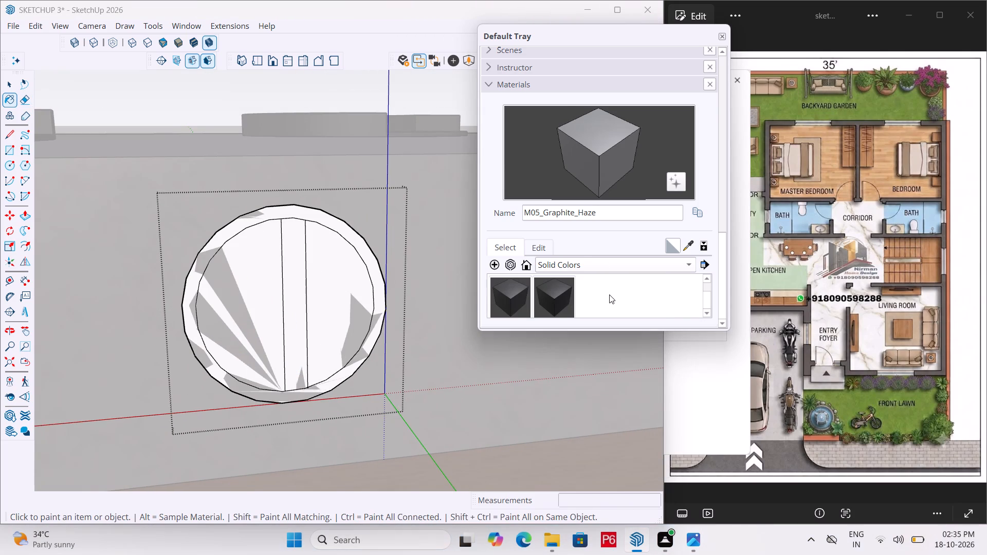
{"action": "double_click", "coordinate": [559, 294]}
{"action": "left_click", "coordinate": [290, 318]}
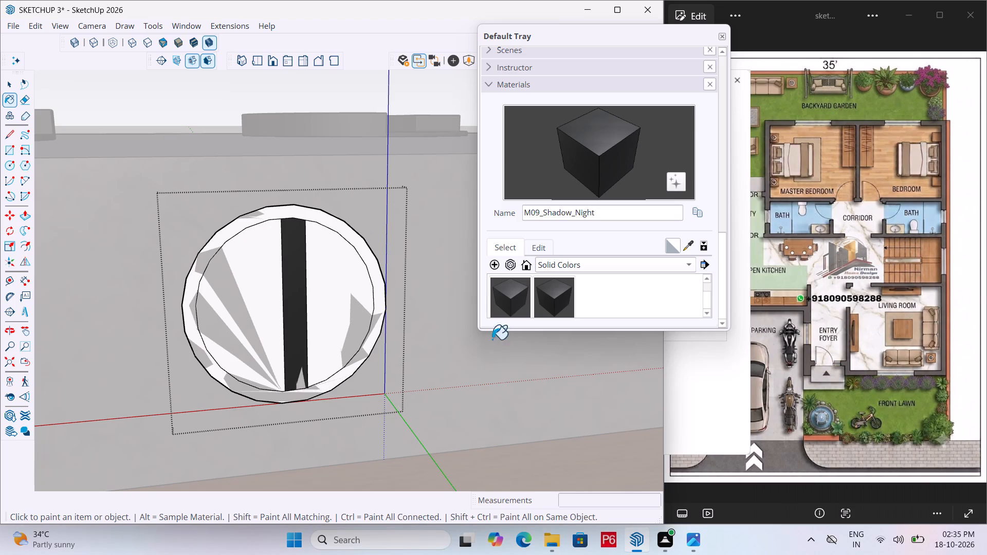
Paint the two inner circle faces on either side of the centre strip with M06_Steel_Smoke.
{"action": "scroll", "coordinate": [590, 301], "scroll_direction": "down", "scroll_amount": 3}
{"action": "scroll", "coordinate": [611, 305], "scroll_direction": "up", "scroll_amount": 1}
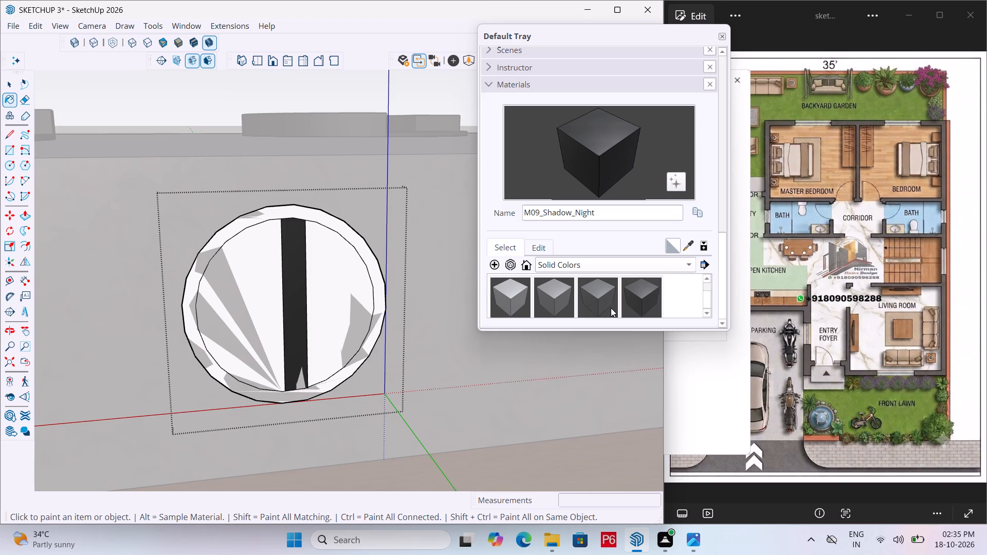
{"action": "left_click", "coordinate": [595, 298]}
{"action": "left_click", "coordinate": [257, 289]}
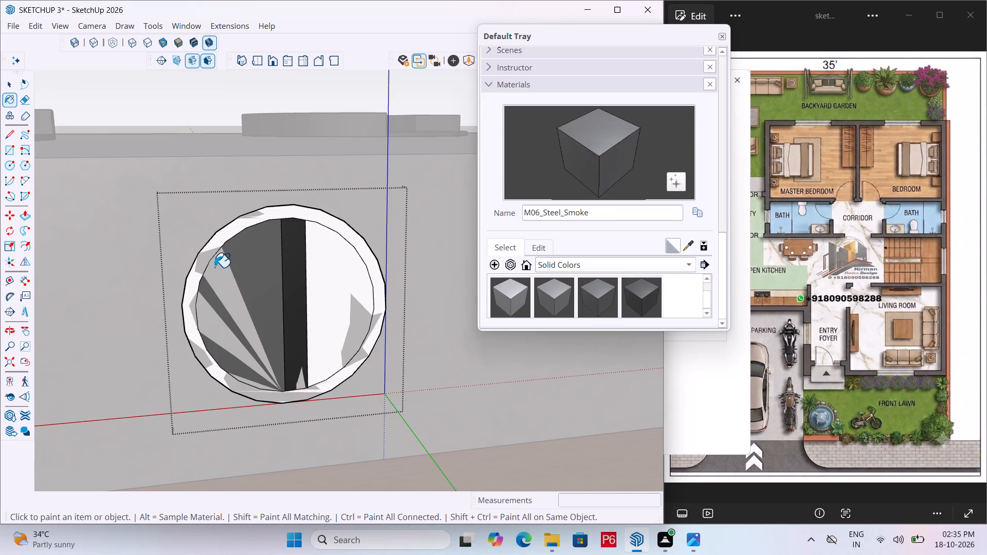
{"action": "left_click", "coordinate": [314, 266]}
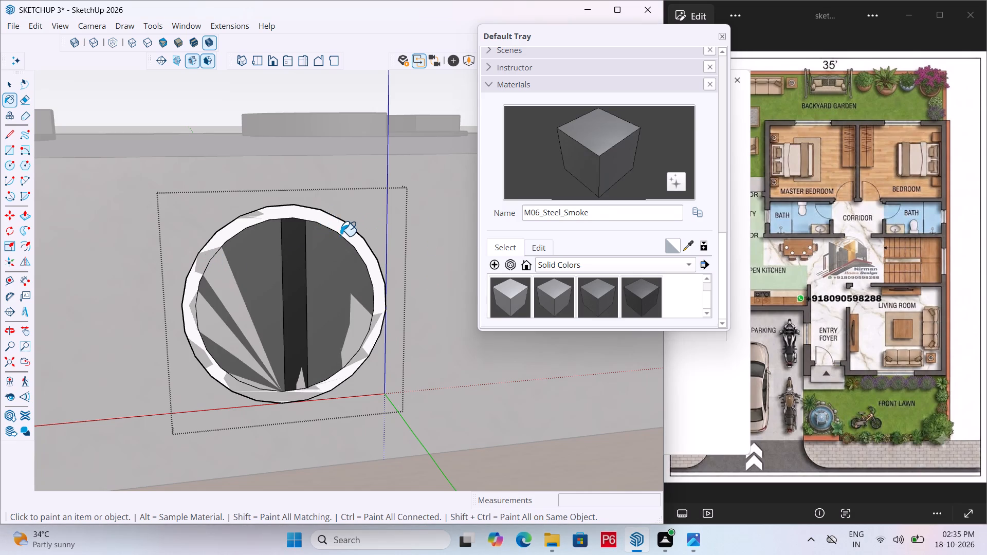
Paint the knob's thin outer ring with M07_Charcoal_Gleam.
{"action": "left_click", "coordinate": [646, 303]}
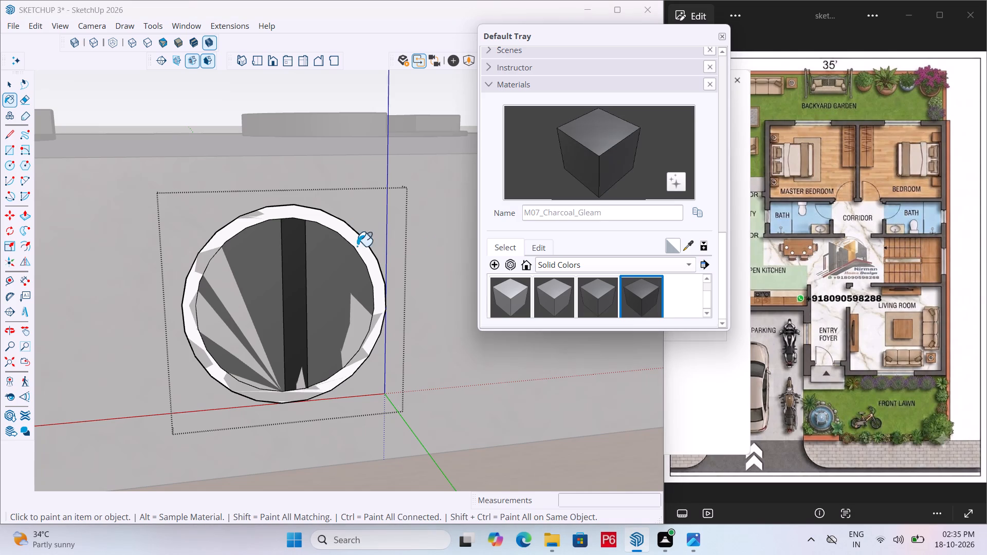
{"action": "left_click", "coordinate": [338, 227]}
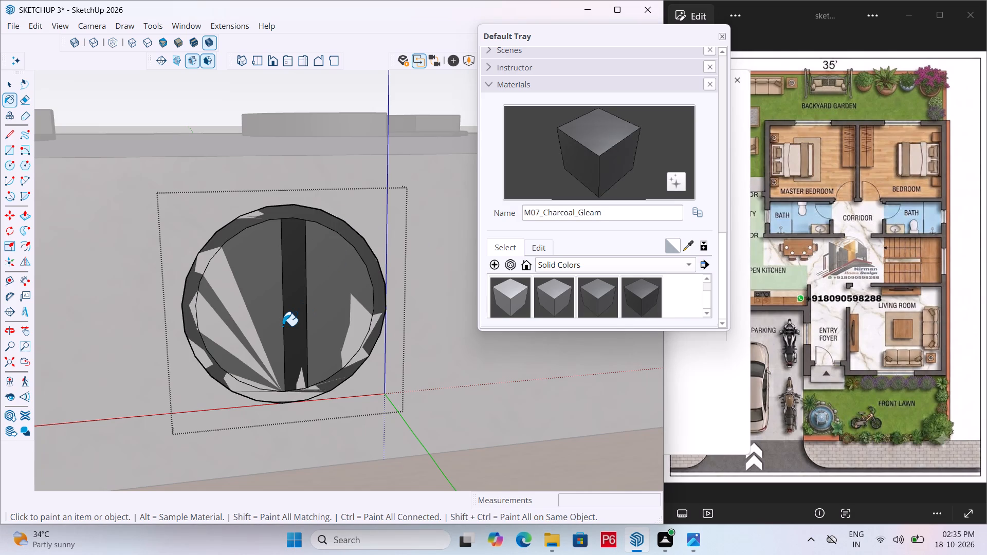
{"action": "key", "text": "Escape"}
{"action": "key", "text": "space"}
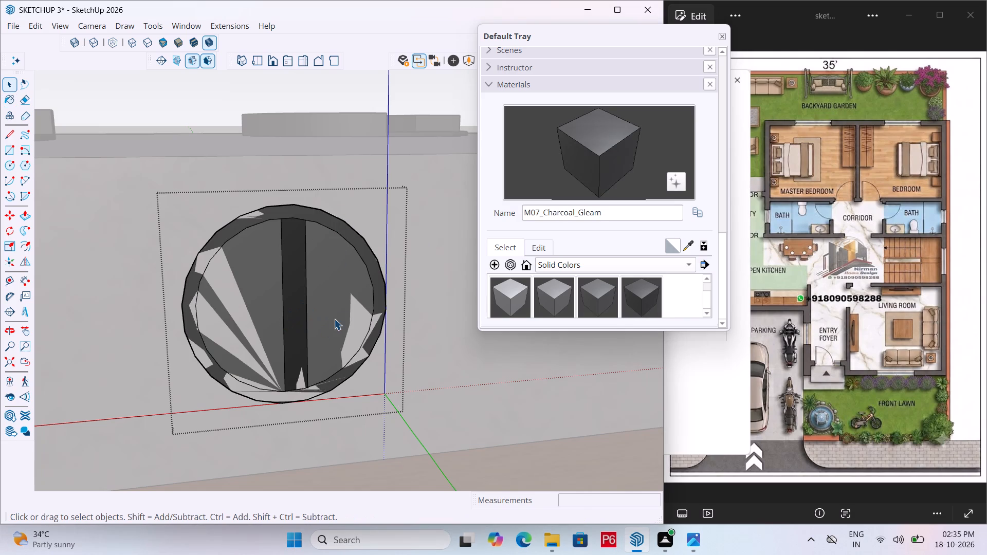
Extrude the knob's outer ring outward by 3/16" with Push/Pull.
{"action": "left_click", "coordinate": [381, 308]}
{"action": "key", "text": "p"}
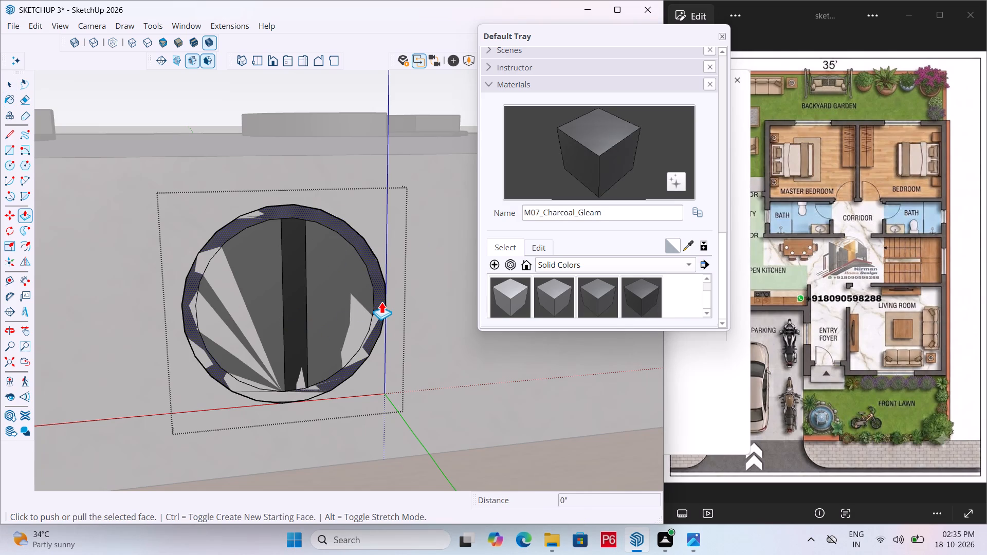
{"action": "left_click", "coordinate": [381, 302]}
{"action": "middle_click_drag", "start_coordinate": [379, 309], "coordinate": [558, 303]}
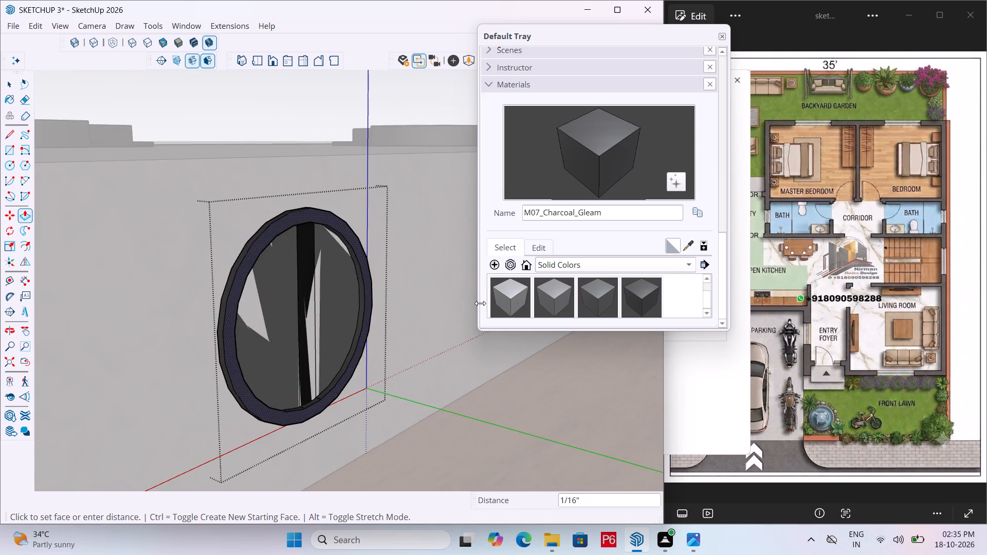
{"action": "left_click", "coordinate": [378, 314]}
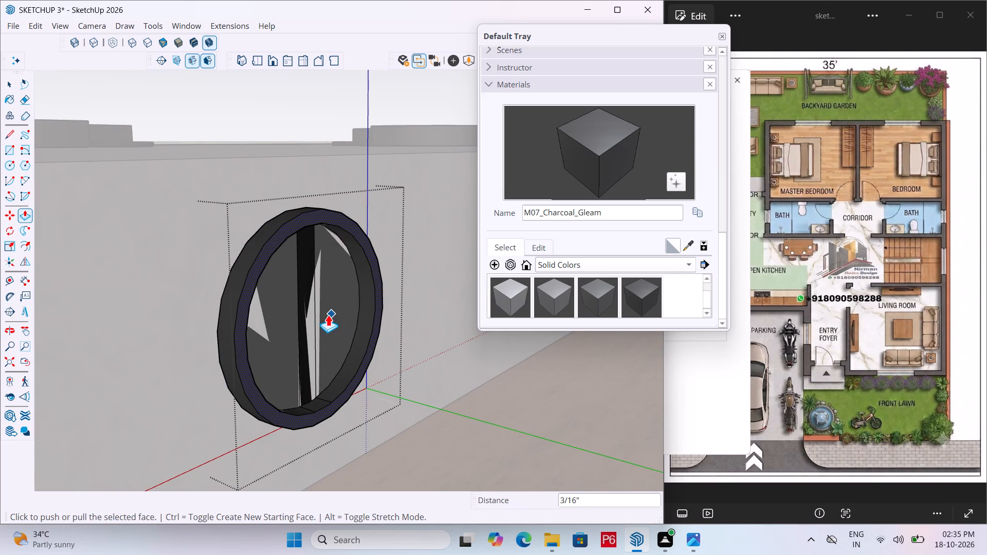
{"action": "key", "text": "space"}
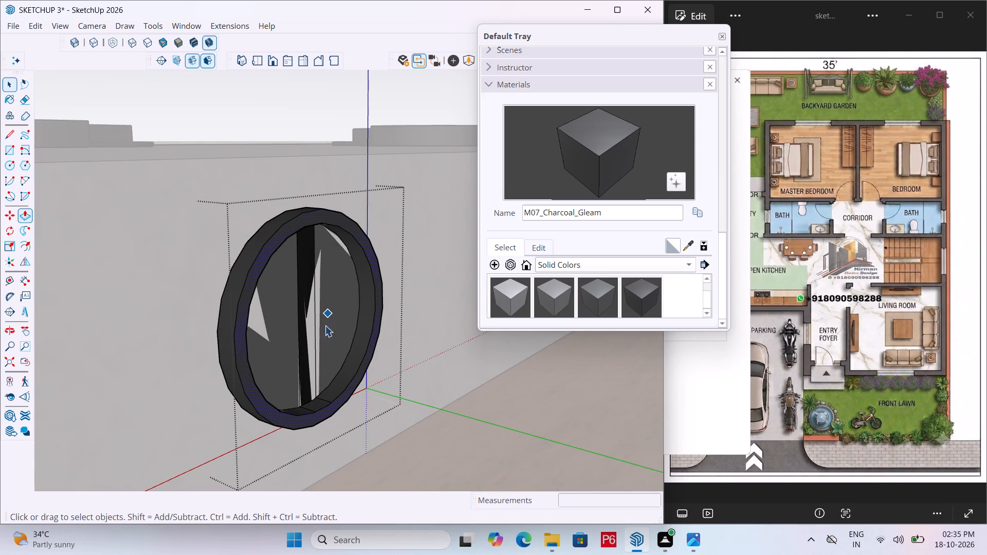
Push/Pull the two inner faces beside the centre strip slightly outward by the same distance, keeping them recessed within the ring.
{"action": "left_click", "coordinate": [330, 324]}
{"action": "key", "text": "p"}
{"action": "left_click", "coordinate": [331, 321]}
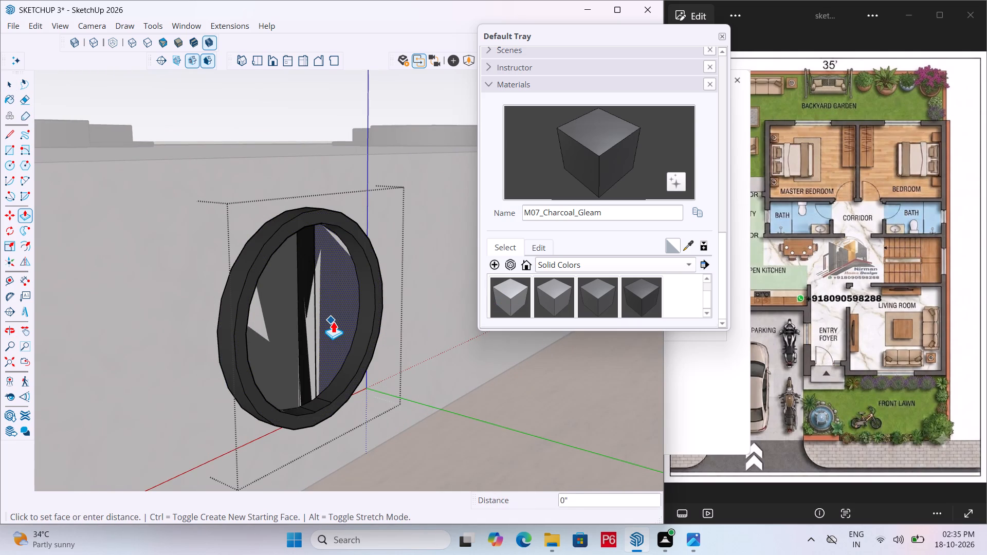
{"action": "left_click", "coordinate": [337, 324]}
{"action": "double_click", "coordinate": [261, 340]}
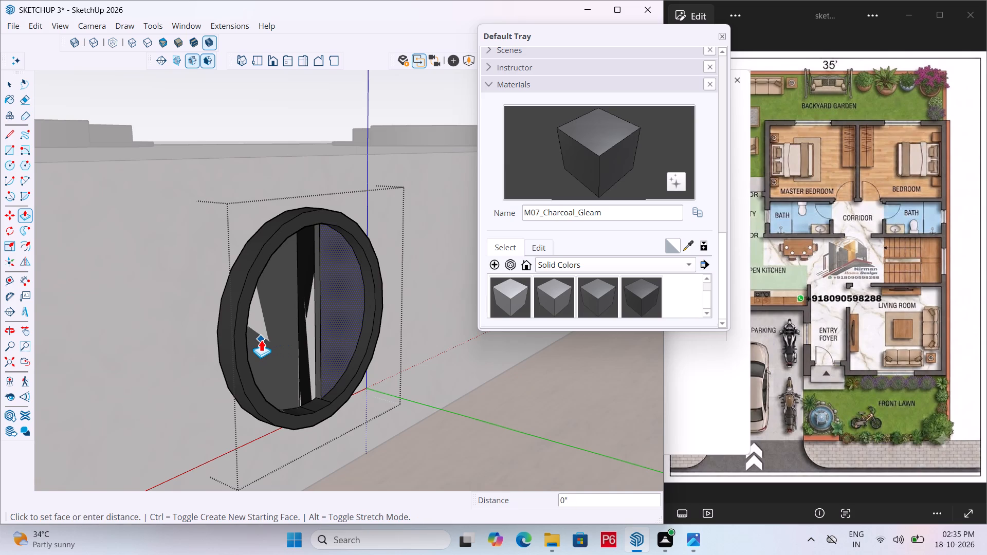
{"action": "key", "text": "ctrl+z"}
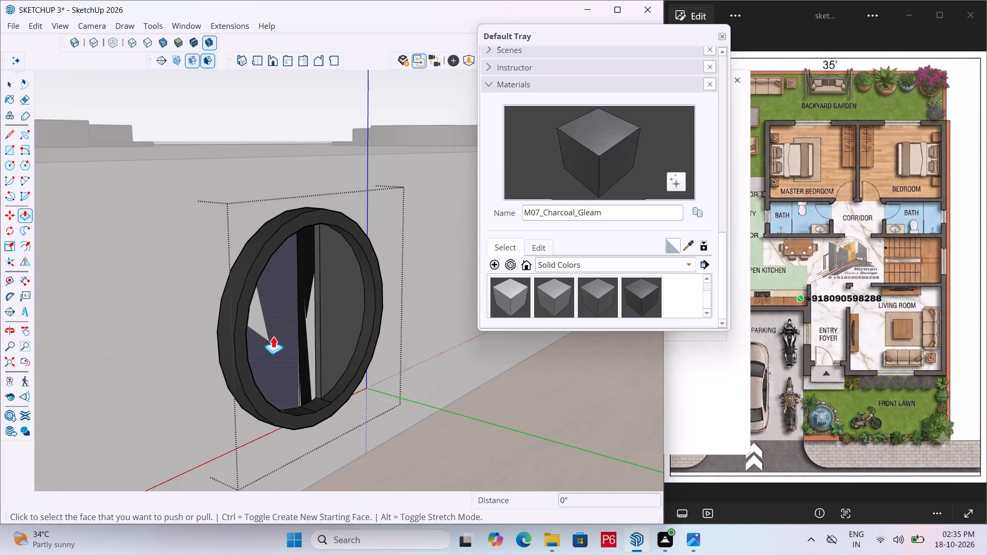
{"action": "double_click", "coordinate": [273, 336]}
Push/Pull the knob's dark centre strip outward in stages, finishing with a 1/4" pull, so it projects beyond the ring as a grip.
{"action": "scroll", "coordinate": [318, 335], "scroll_direction": "up", "scroll_amount": 4}
{"action": "left_click", "coordinate": [310, 356]}
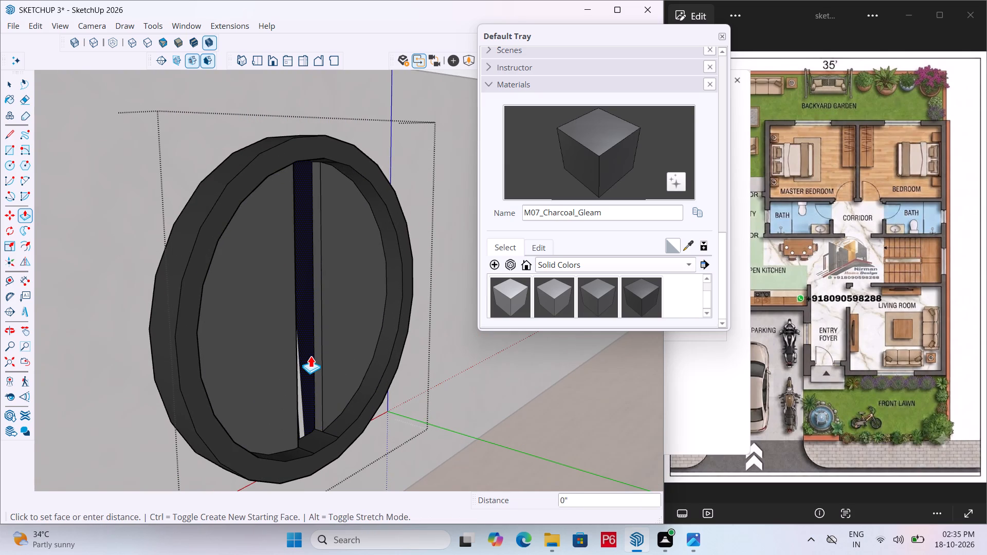
{"action": "double_click", "coordinate": [355, 383]}
{"action": "left_click", "coordinate": [306, 359]}
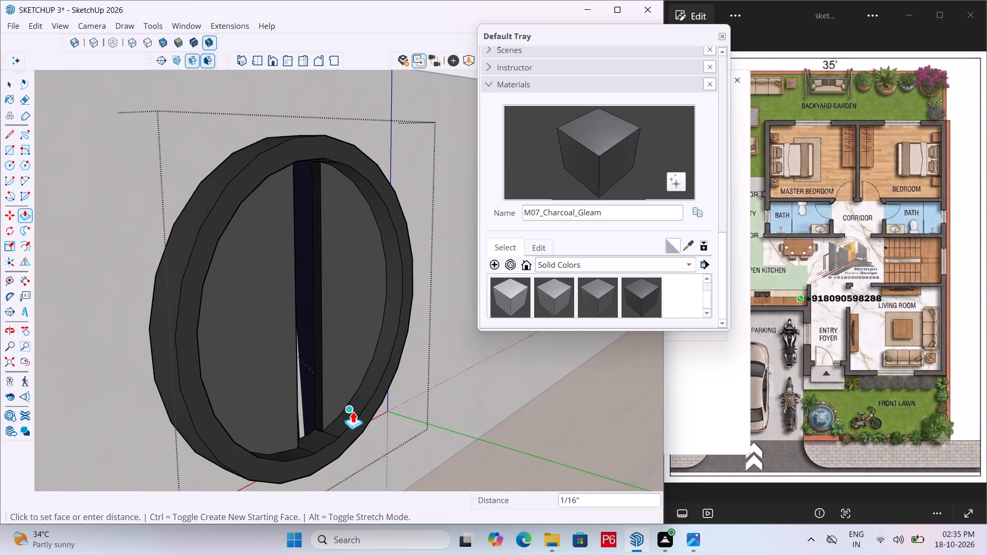
{"action": "double_click", "coordinate": [317, 460]}
{"action": "scroll", "coordinate": [160, 329], "scroll_direction": "down", "scroll_amount": 2}
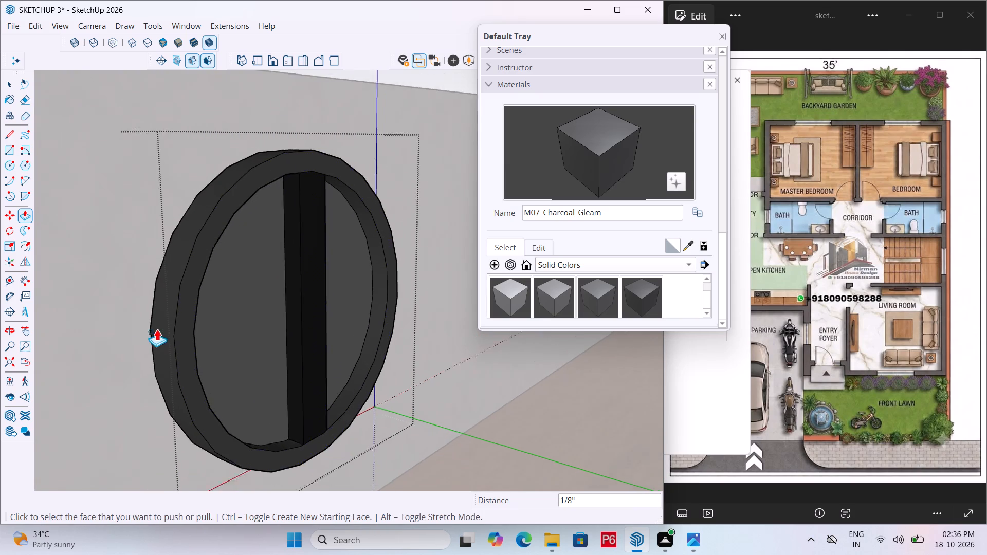
{"action": "scroll", "coordinate": [157, 329], "scroll_direction": "down", "scroll_amount": 4}
{"action": "left_click", "coordinate": [260, 356]}
{"action": "left_click", "coordinate": [281, 366]}
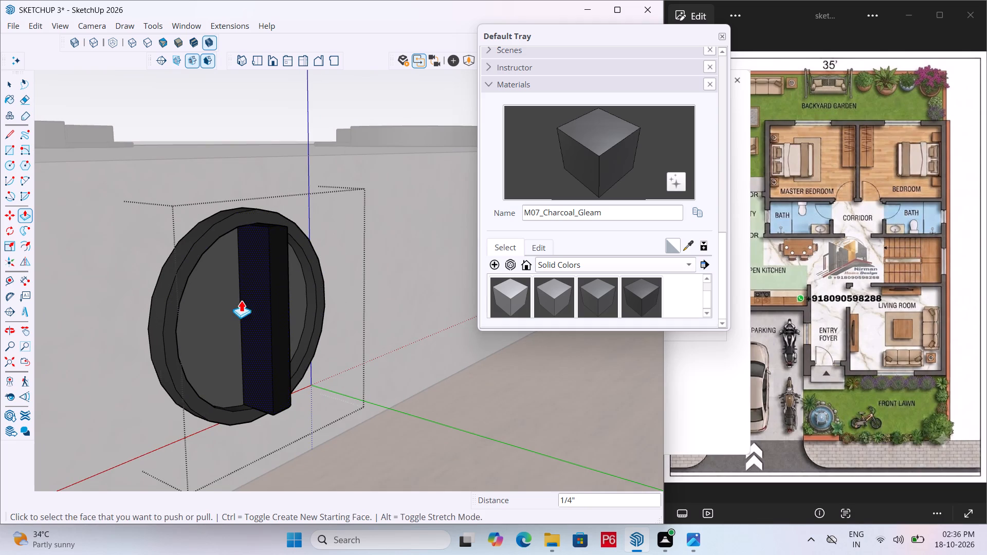
Close the knob group and save the model.
{"action": "scroll", "coordinate": [237, 295], "scroll_direction": "down", "scroll_amount": 12}
{"action": "key", "text": "space"}
{"action": "triple_click", "coordinate": [213, 156]}
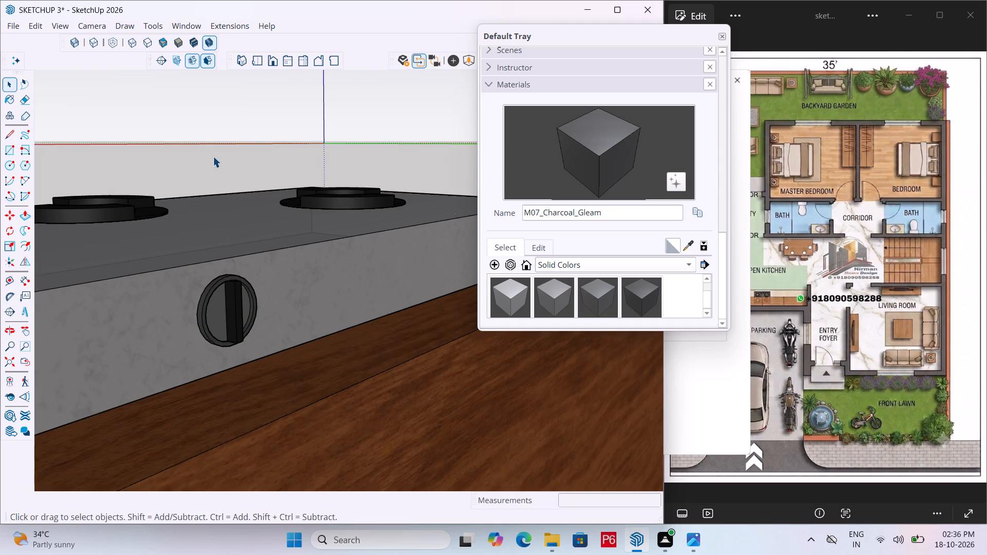
{"action": "middle_click_drag", "start_coordinate": [322, 175], "coordinate": [142, 215]}
{"action": "key", "text": "ctrl+s"}
{"action": "key", "text": "ctrl+s"}
Copy the finished knob once (*1), 5 1/8" along the cooktop's front face.
{"action": "left_click", "coordinate": [119, 314]}
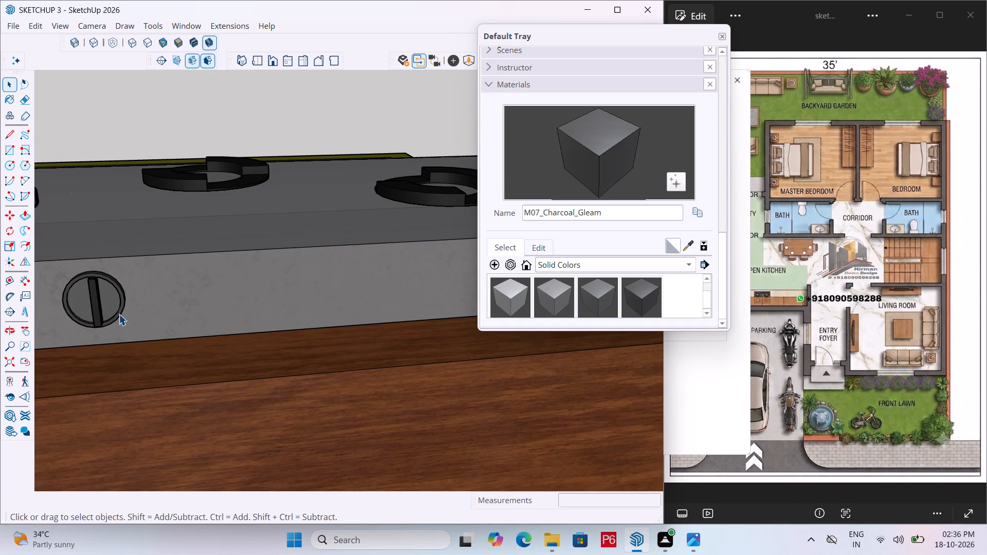
{"action": "left_click", "coordinate": [119, 309]}
{"action": "middle_click_drag", "start_coordinate": [150, 341], "coordinate": [11, 341]}
{"action": "scroll", "coordinate": [133, 341], "scroll_direction": "up", "scroll_amount": 1}
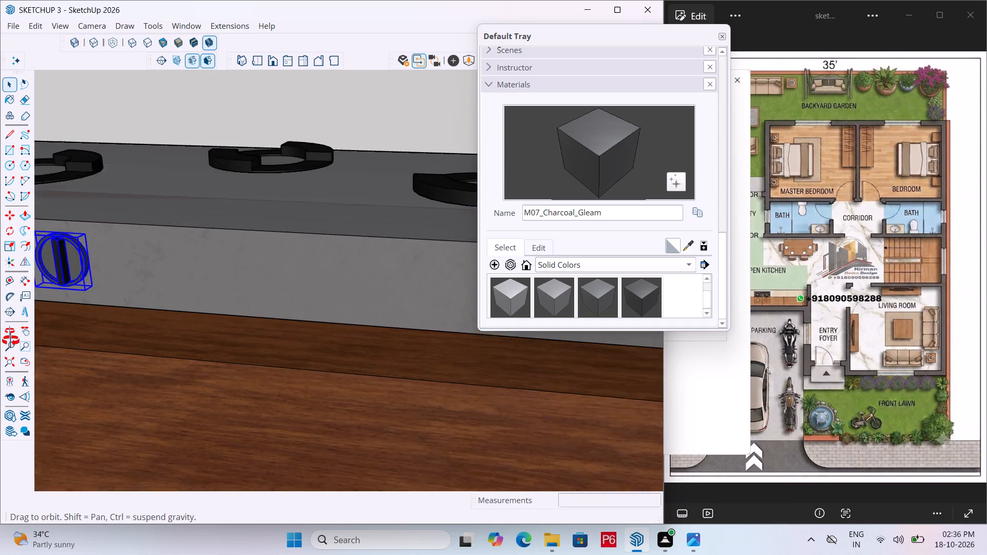
{"action": "middle_click_drag", "start_coordinate": [11, 341], "coordinate": [13, 319]}
{"action": "scroll", "coordinate": [95, 258], "scroll_direction": "up", "scroll_amount": 4}
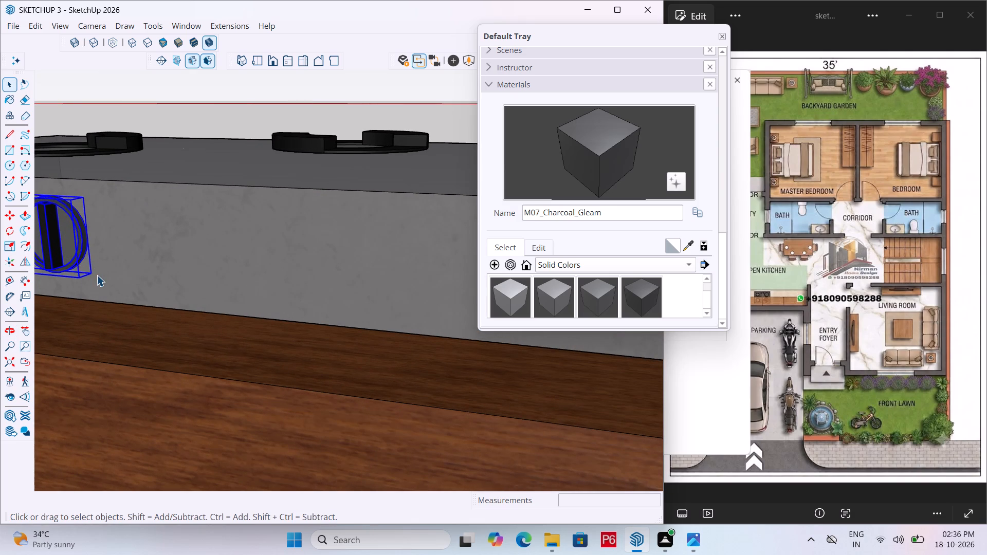
{"action": "key", "text": "m"}
{"action": "left_click", "coordinate": [99, 275]}
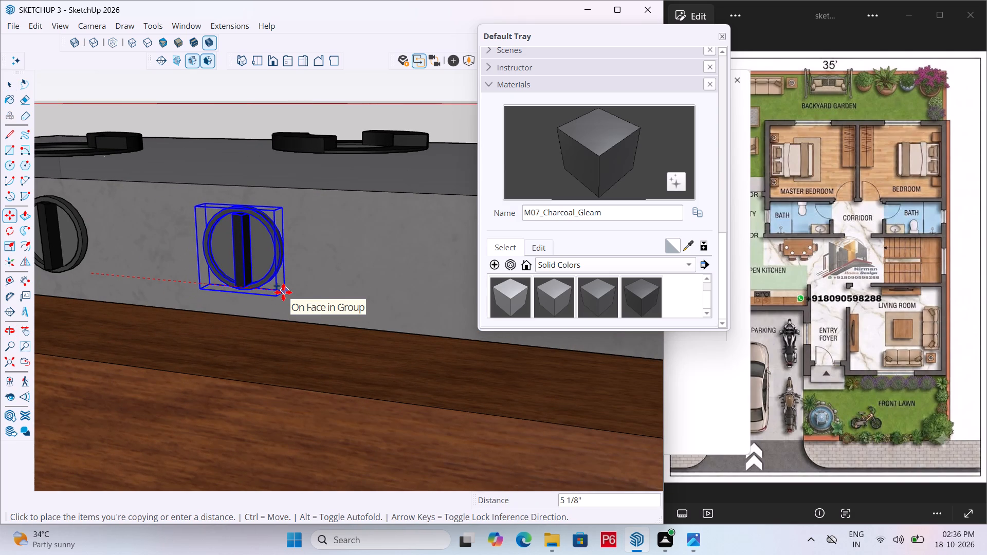
{"action": "left_click", "coordinate": [283, 292]}
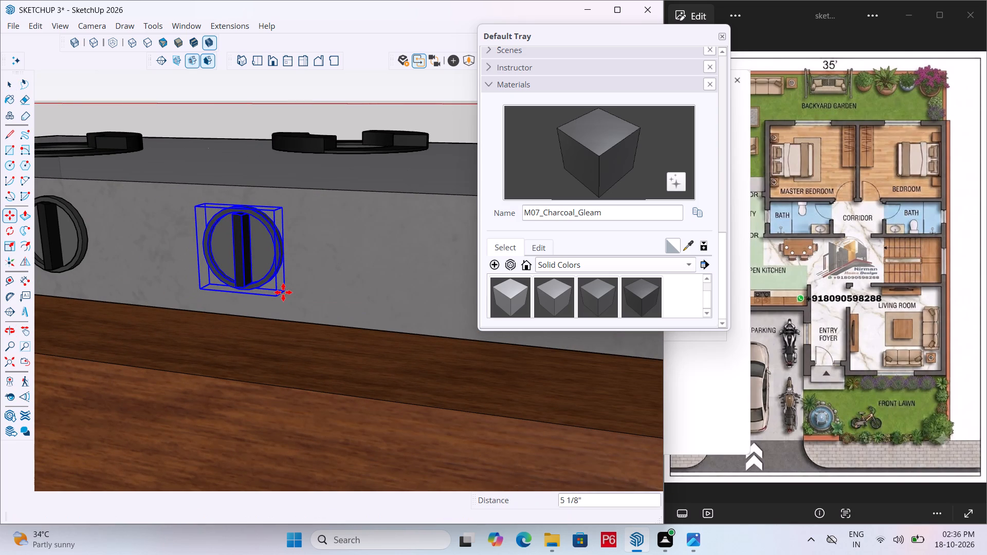
{"action": "type", "text": "*1"}
{"action": "key", "text": "Return"}
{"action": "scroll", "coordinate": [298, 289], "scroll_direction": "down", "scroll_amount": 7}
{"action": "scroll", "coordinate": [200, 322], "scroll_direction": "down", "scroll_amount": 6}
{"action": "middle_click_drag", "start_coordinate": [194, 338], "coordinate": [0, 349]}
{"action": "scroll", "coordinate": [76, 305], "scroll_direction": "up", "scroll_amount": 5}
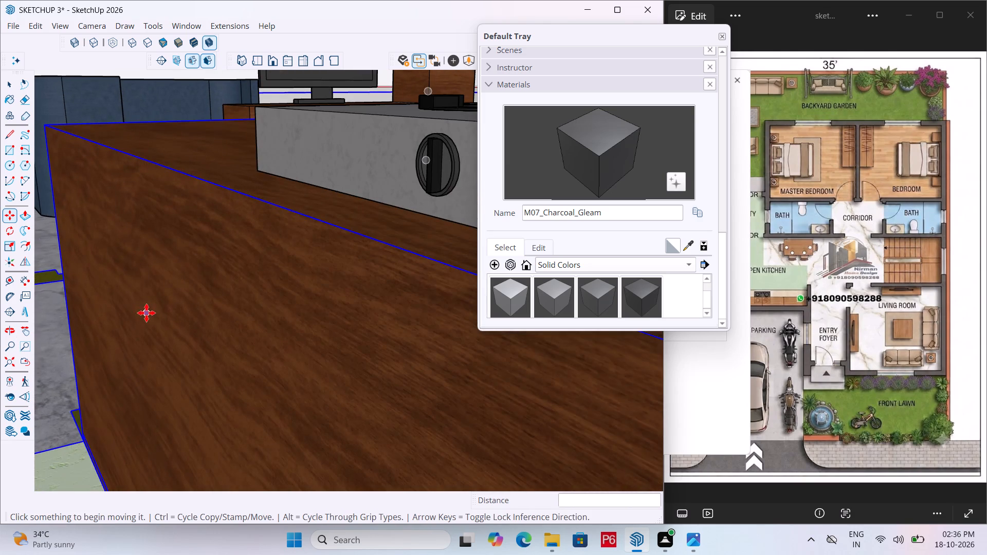
Copy the second knob about 4 13/16" further along the cooktop's front face as the third knob, and save the model.
{"action": "scroll", "coordinate": [30, 365], "scroll_direction": "down", "scroll_amount": 4}
{"action": "scroll", "coordinate": [77, 301], "scroll_direction": "down", "scroll_amount": 5}
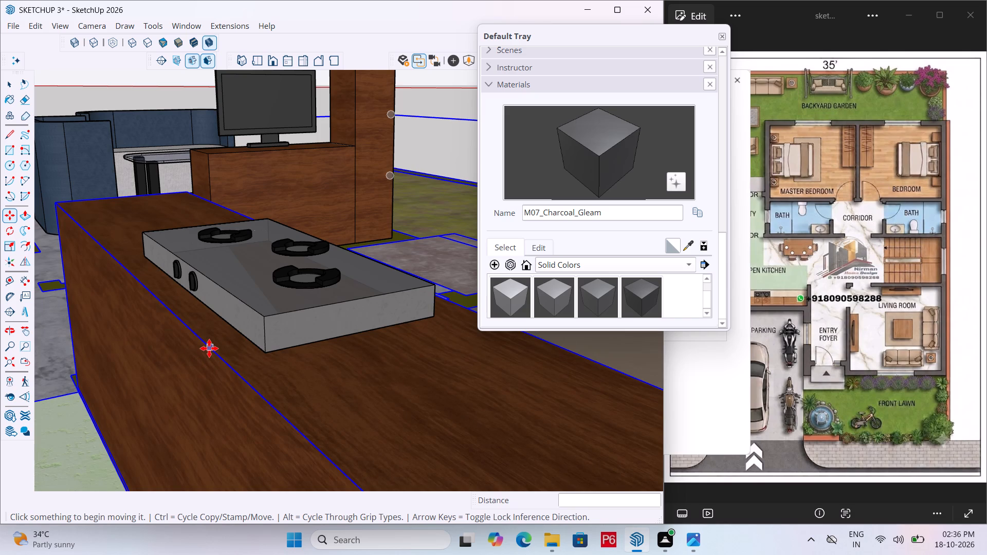
{"action": "scroll", "coordinate": [207, 344], "scroll_direction": "up", "scroll_amount": 5}
{"action": "scroll", "coordinate": [204, 273], "scroll_direction": "up", "scroll_amount": 6}
{"action": "middle_click_drag", "start_coordinate": [193, 275], "coordinate": [224, 276]}
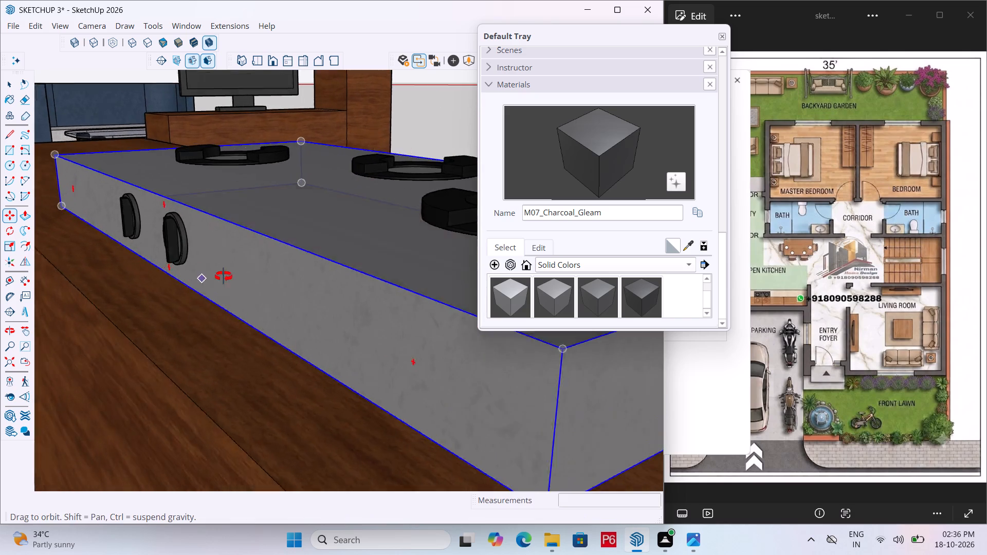
{"action": "middle_click_drag", "start_coordinate": [224, 276], "coordinate": [307, 276]}
{"action": "key", "text": "space"}
{"action": "left_click", "coordinate": [217, 275]}
{"action": "key", "text": "m"}
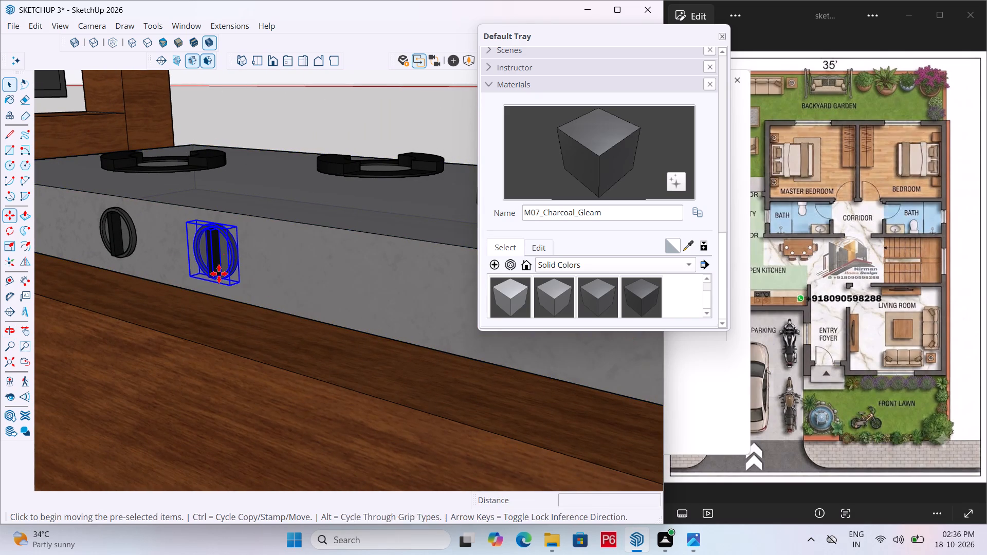
{"action": "left_click", "coordinate": [247, 281]}
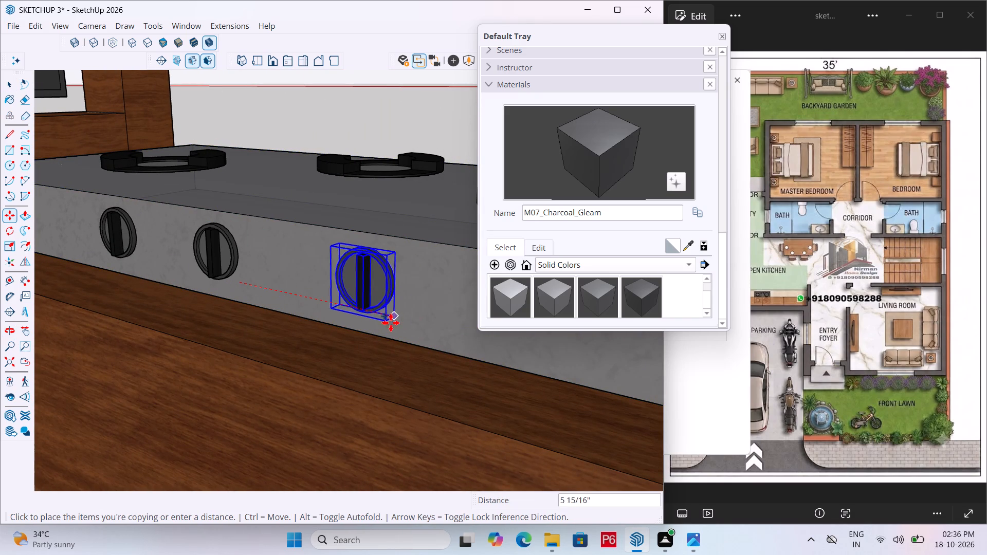
{"action": "scroll", "coordinate": [382, 338], "scroll_direction": "down", "scroll_amount": 6}
{"action": "scroll", "coordinate": [264, 369], "scroll_direction": "down", "scroll_amount": 3}
{"action": "middle_click_drag", "start_coordinate": [321, 346], "coordinate": [137, 491]}
{"action": "scroll", "coordinate": [321, 347], "scroll_direction": "down", "scroll_amount": 1}
{"action": "middle_click_drag", "start_coordinate": [140, 489], "coordinate": [224, 469]}
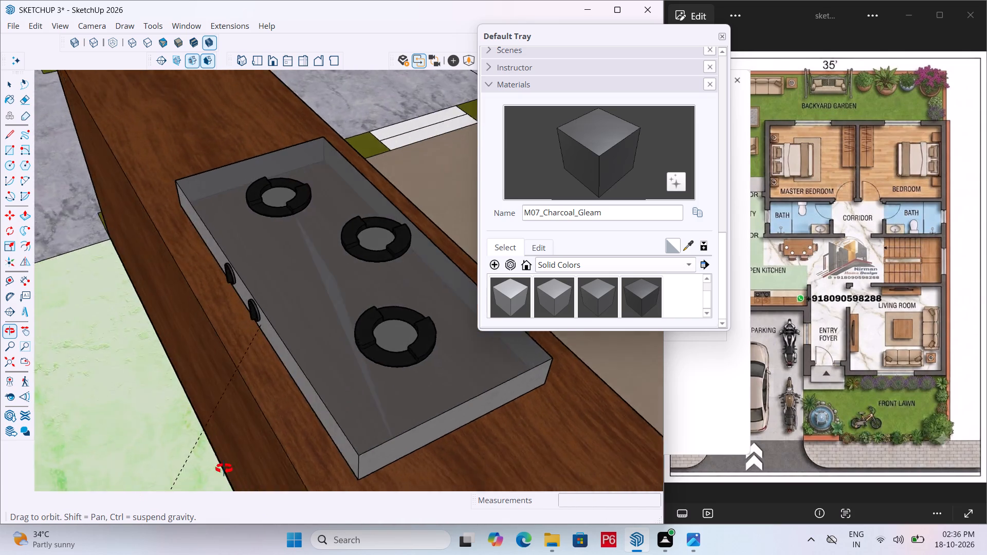
{"action": "middle_click_drag", "start_coordinate": [224, 469], "coordinate": [260, 466]}
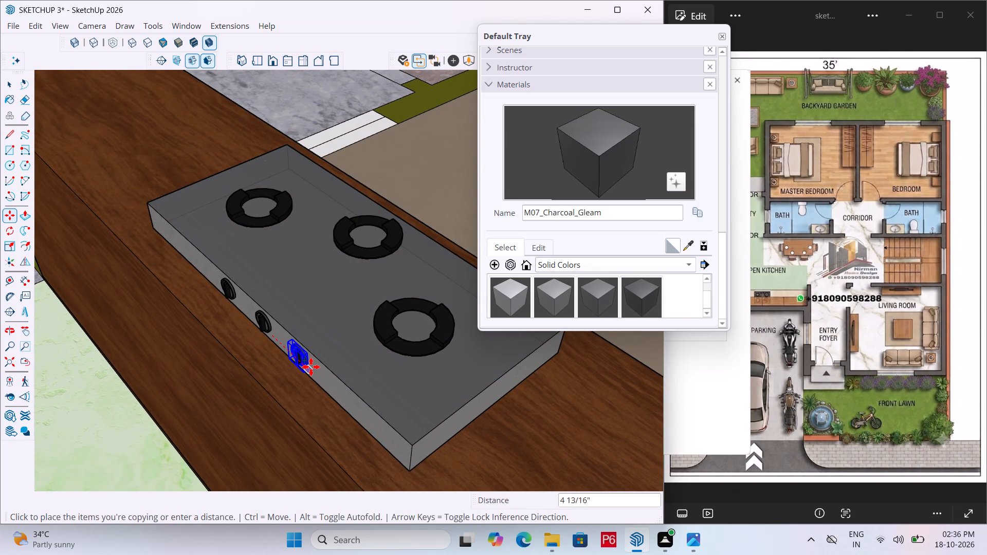
{"action": "left_click", "coordinate": [310, 365]}
{"action": "middle_click_drag", "start_coordinate": [177, 337], "coordinate": [421, 365]}
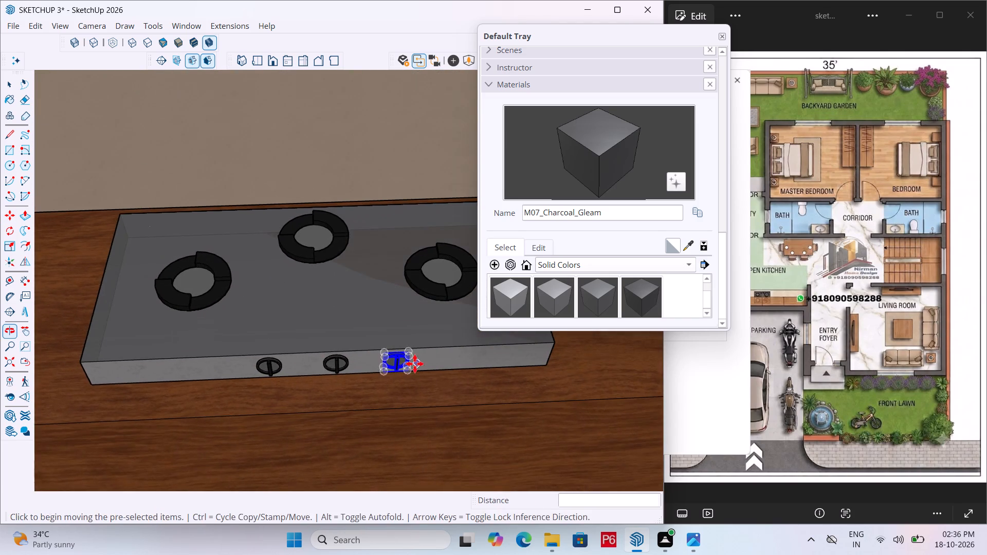
{"action": "middle_click_drag", "start_coordinate": [214, 367], "coordinate": [287, 375]}
{"action": "key", "text": "ctrl+s"}
{"action": "key", "text": "ctrl+s"}
{"action": "key", "text": "ctrl+s"}
{"action": "key", "text": "ctrl+s"}
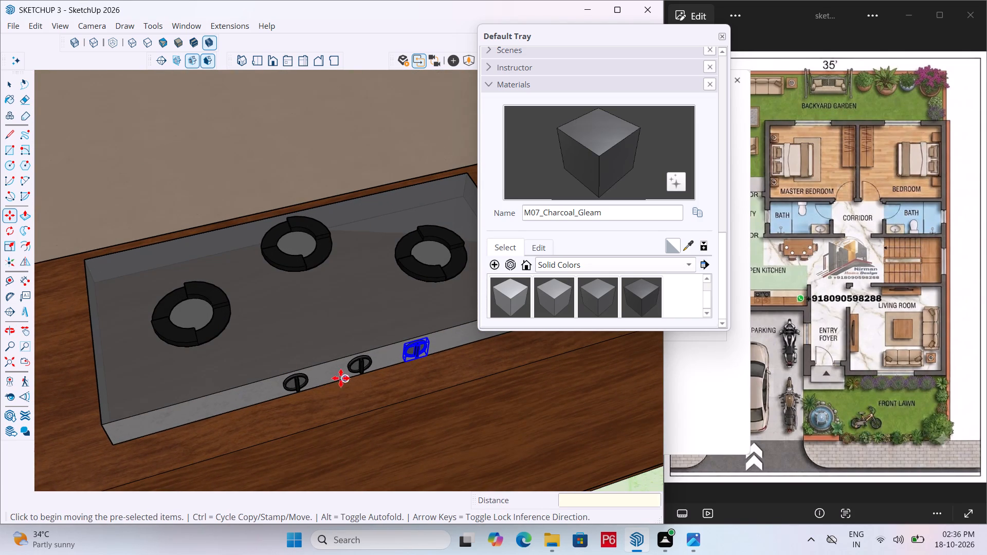
Open the cooktop body group and select its top face.
{"action": "key", "text": "space"}
{"action": "scroll", "coordinate": [340, 332], "scroll_direction": "down", "scroll_amount": 6}
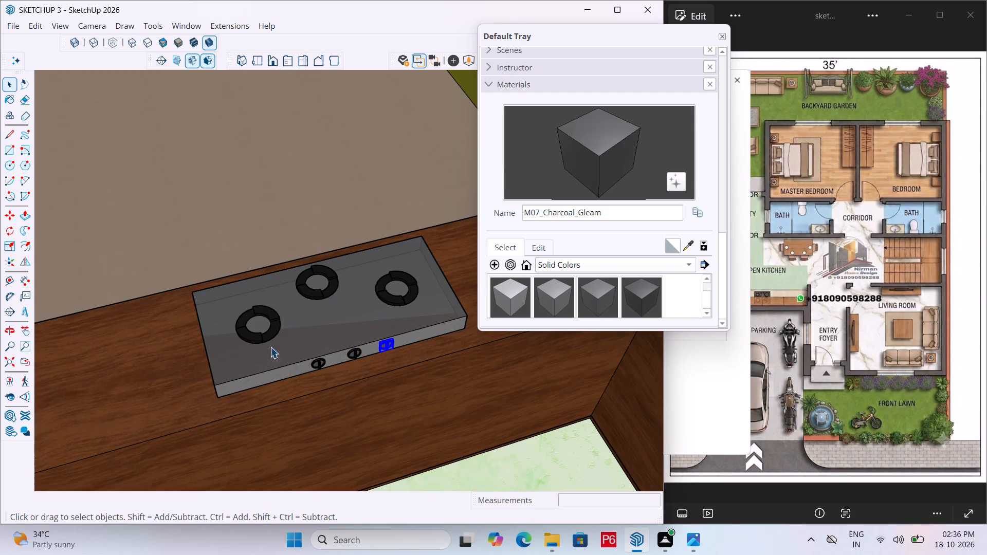
{"action": "scroll", "coordinate": [241, 359], "scroll_direction": "down", "scroll_amount": 4}
{"action": "middle_click_drag", "start_coordinate": [434, 364], "coordinate": [409, 391]}
{"action": "scroll", "coordinate": [190, 295], "scroll_direction": "up", "scroll_amount": 5}
{"action": "scroll", "coordinate": [264, 400], "scroll_direction": "up", "scroll_amount": 4}
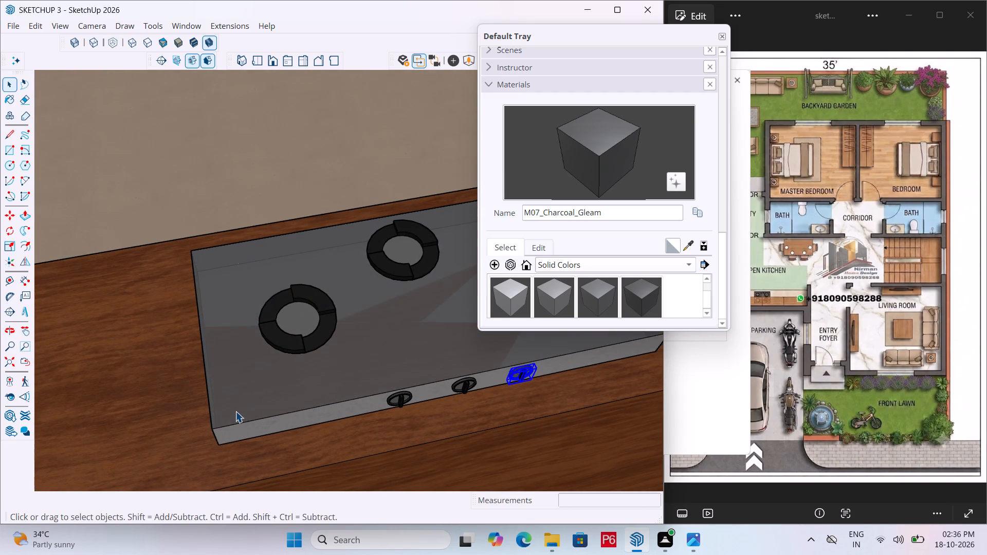
{"action": "left_click", "coordinate": [238, 405]}
{"action": "double_click", "coordinate": [236, 356]}
{"action": "double_click", "coordinate": [227, 340]}
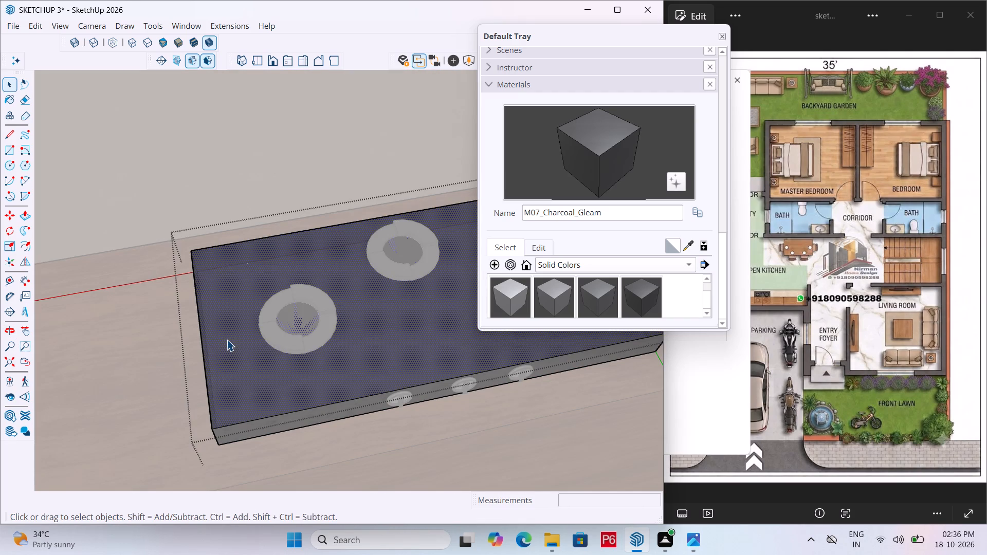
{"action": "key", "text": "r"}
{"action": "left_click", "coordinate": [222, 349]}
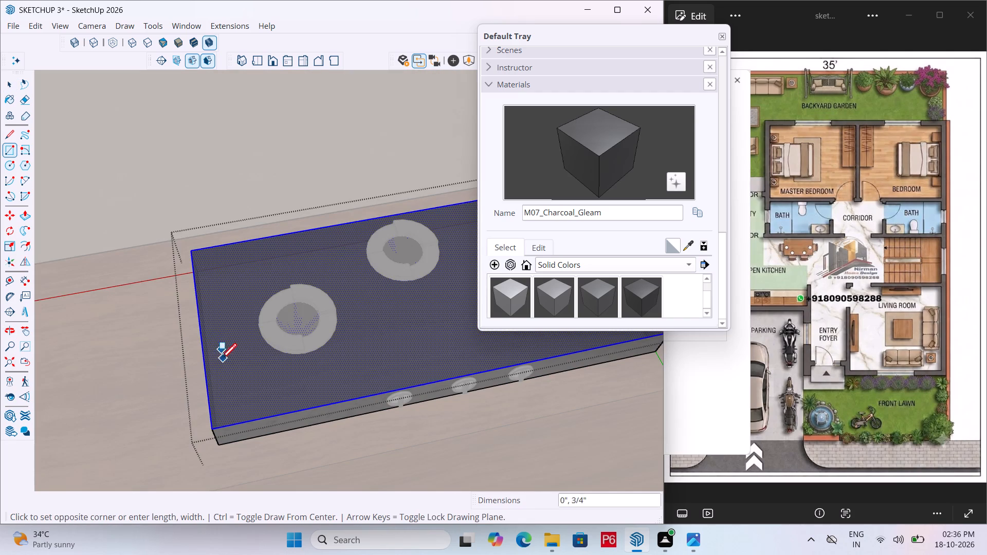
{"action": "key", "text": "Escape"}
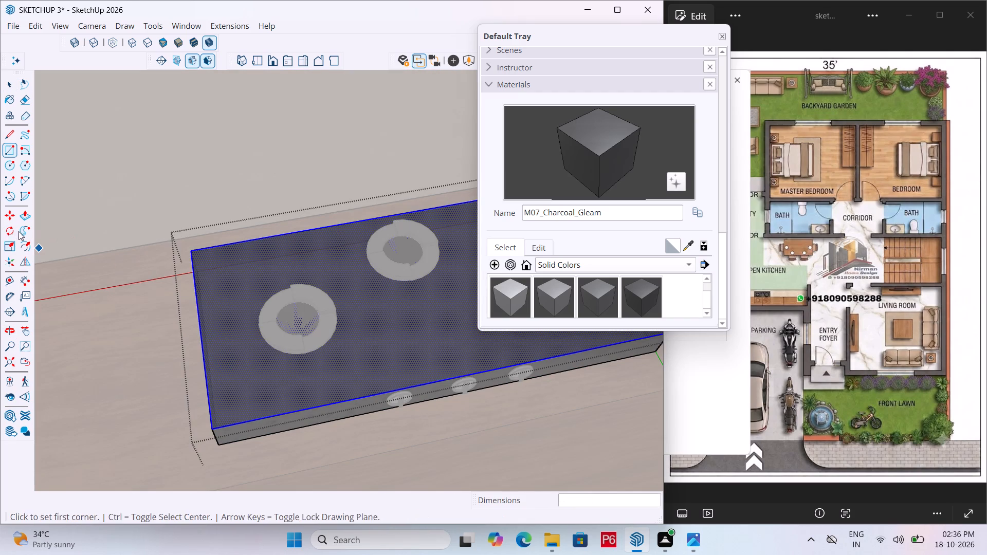
Offset the cooktop's top face edges inward about 3/8", close the group, and save the model.
{"action": "double_click", "coordinate": [25, 243]}
{"action": "left_click", "coordinate": [218, 296]}
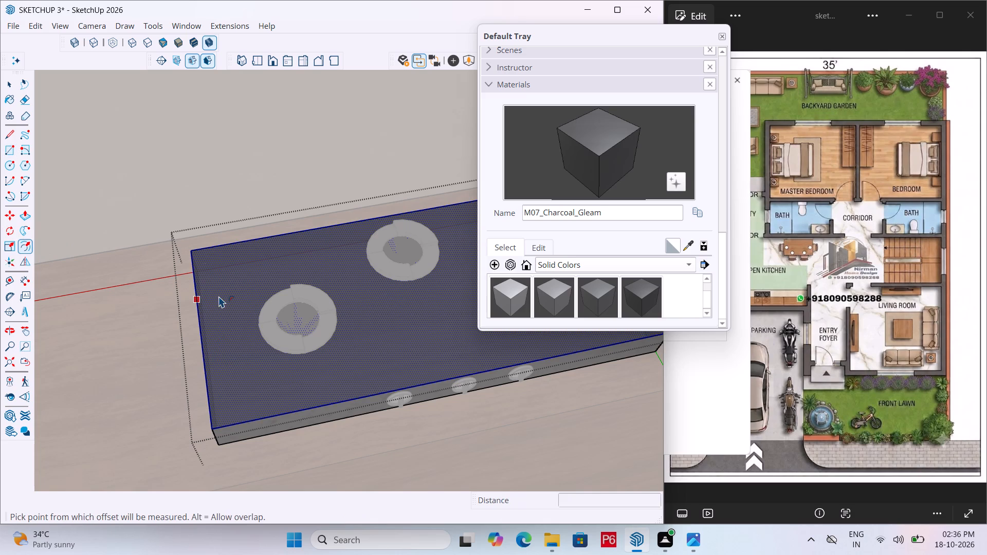
{"action": "left_click", "coordinate": [209, 358]}
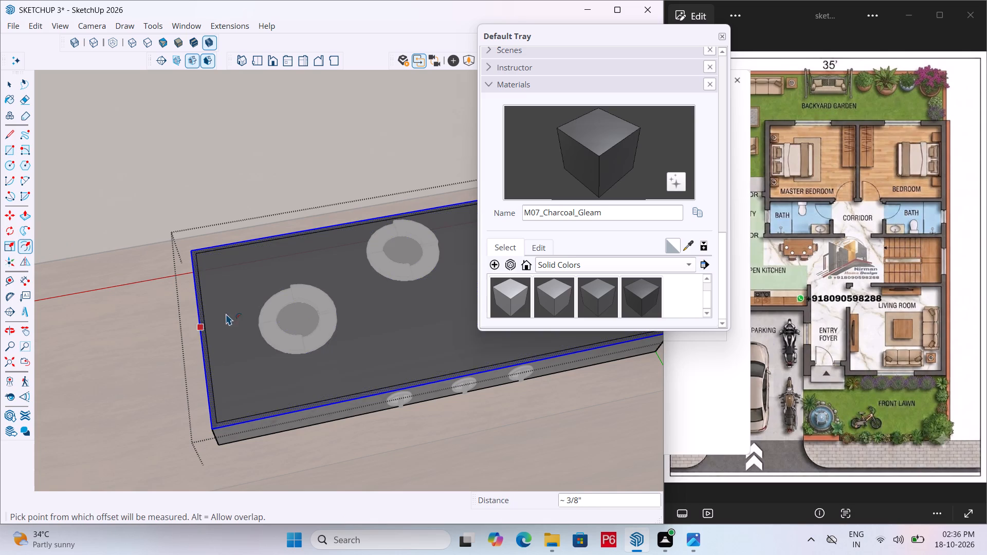
{"action": "scroll", "coordinate": [219, 304], "scroll_direction": "down", "scroll_amount": 6}
{"action": "key", "text": "space"}
{"action": "scroll", "coordinate": [188, 305], "scroll_direction": "down", "scroll_amount": 3}
{"action": "left_click", "coordinate": [385, 121]}
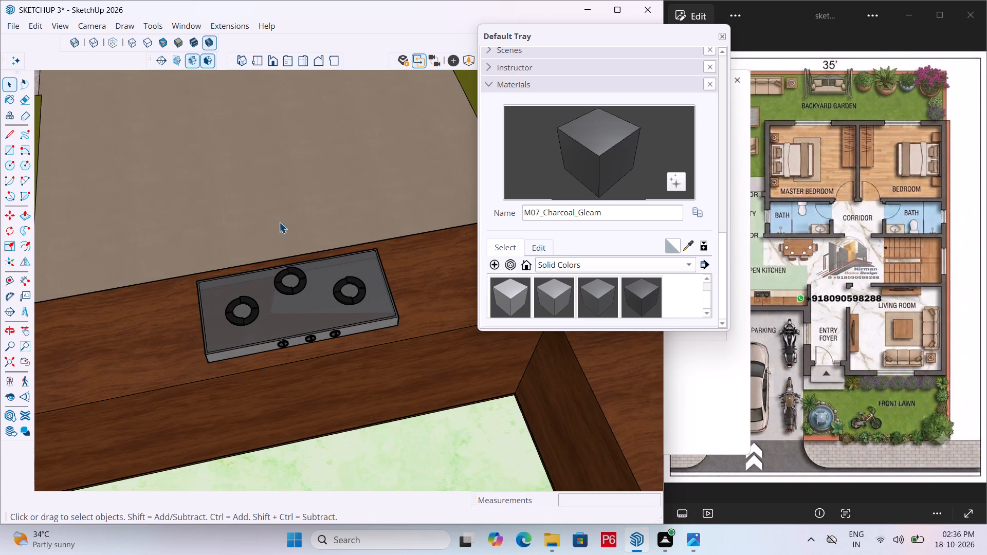
{"action": "key", "text": "ctrl+s"}
{"action": "key", "text": "ctrl+s"}
{"action": "key", "text": "ctrl+s"}
{"action": "key", "text": "ctrl+s"}
{"action": "key", "text": "ctrl+s"}
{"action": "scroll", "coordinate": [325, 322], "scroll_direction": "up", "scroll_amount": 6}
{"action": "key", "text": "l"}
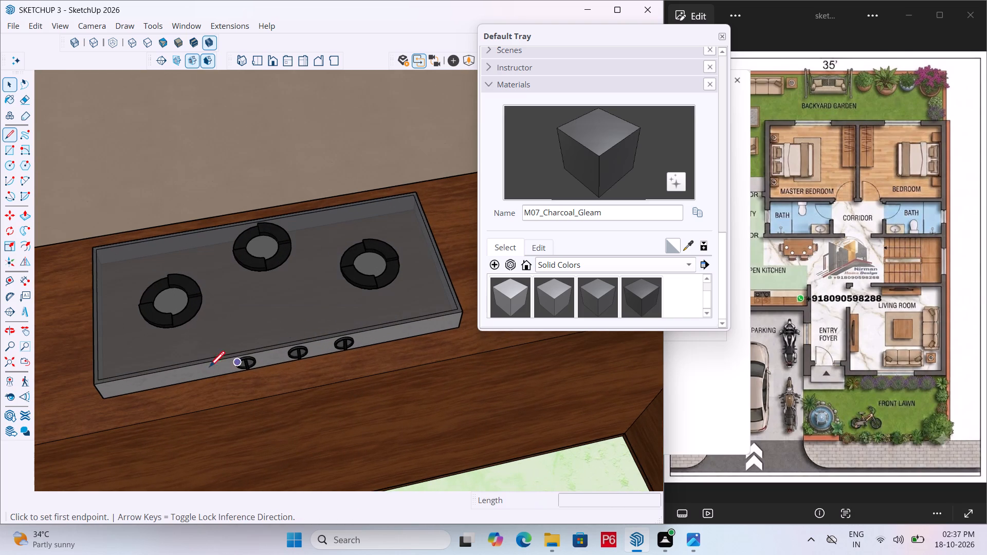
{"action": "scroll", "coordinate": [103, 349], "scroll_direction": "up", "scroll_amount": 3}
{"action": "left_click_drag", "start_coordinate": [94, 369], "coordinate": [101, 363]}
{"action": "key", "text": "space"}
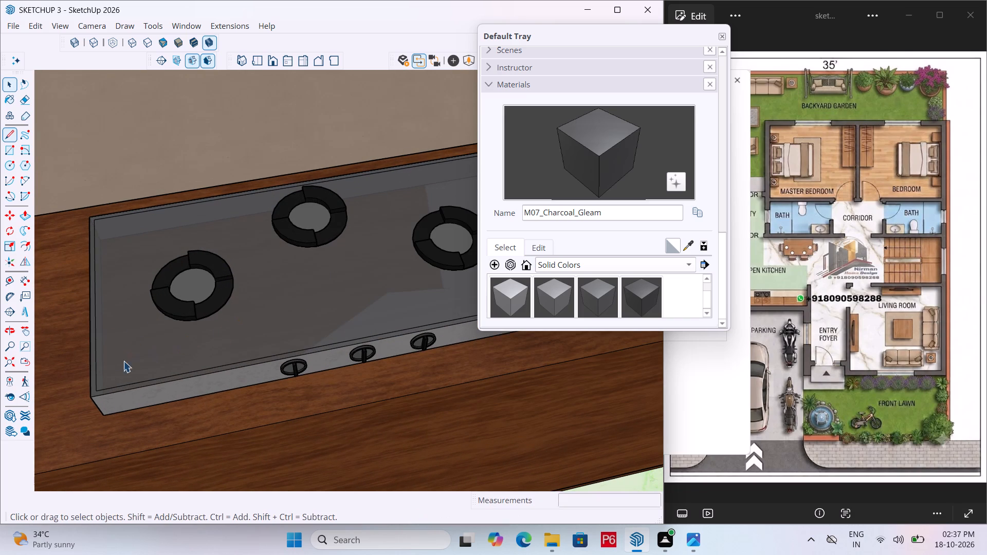
Inside the cooktop body group, draw a line about 2' 11 1/16" across the inset top face near the knob side, close the group and save.
{"action": "double_click", "coordinate": [174, 356]}
{"action": "left_click", "coordinate": [119, 356]}
{"action": "left_click", "coordinate": [109, 361]}
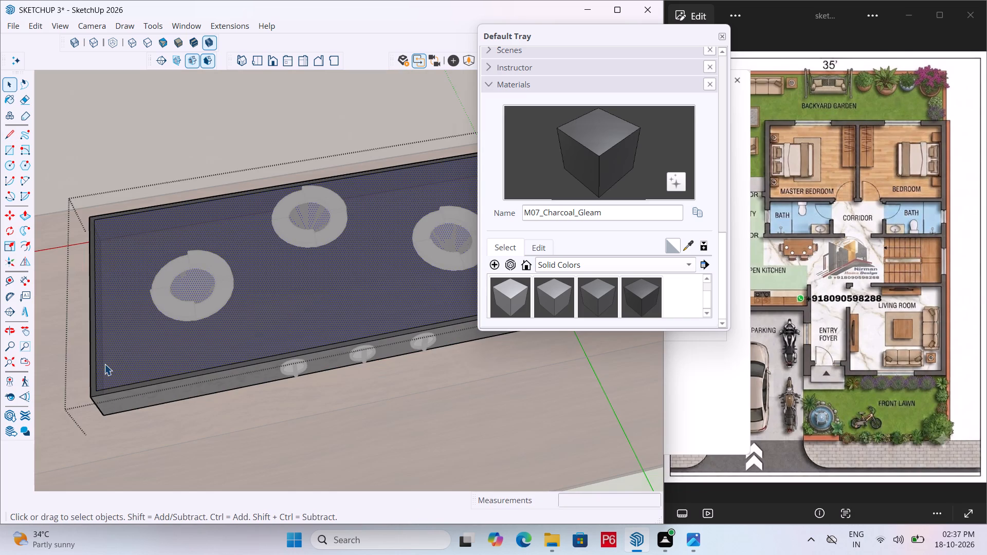
{"action": "key", "text": "l"}
{"action": "left_click_drag", "start_coordinate": [96, 368], "coordinate": [101, 366]}
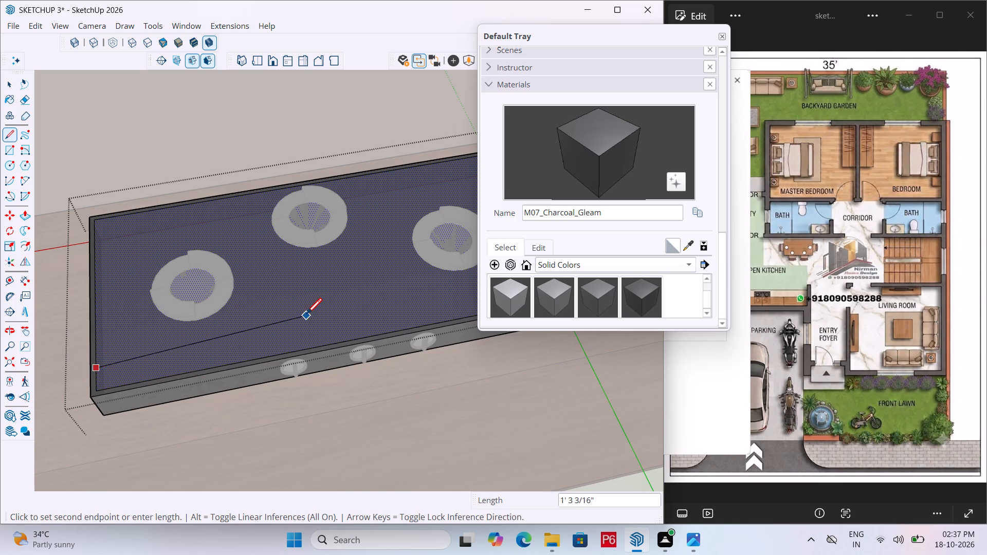
{"action": "scroll", "coordinate": [145, 343], "scroll_direction": "down", "scroll_amount": 5}
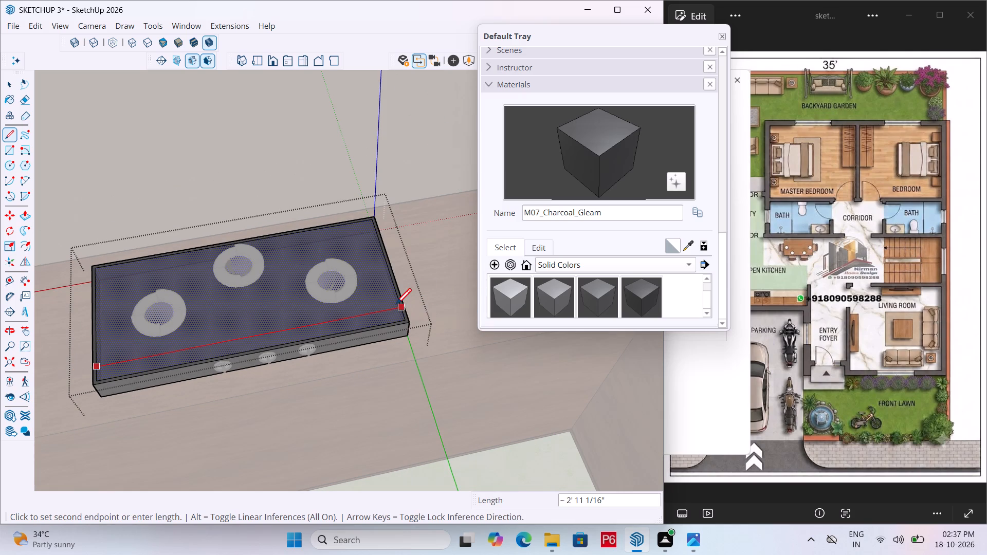
{"action": "left_click", "coordinate": [396, 306]}
{"action": "key", "text": "space"}
{"action": "scroll", "coordinate": [357, 383], "scroll_direction": "down", "scroll_amount": 10}
{"action": "left_click", "coordinate": [445, 156]}
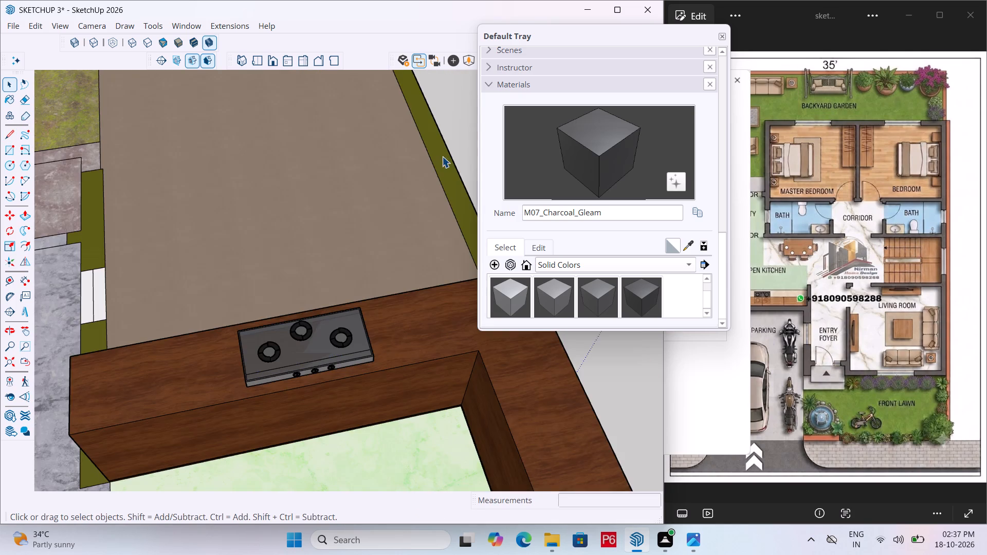
{"action": "middle_click_drag", "start_coordinate": [306, 226], "coordinate": [405, 202]}
{"action": "key", "text": "ctrl+s"}
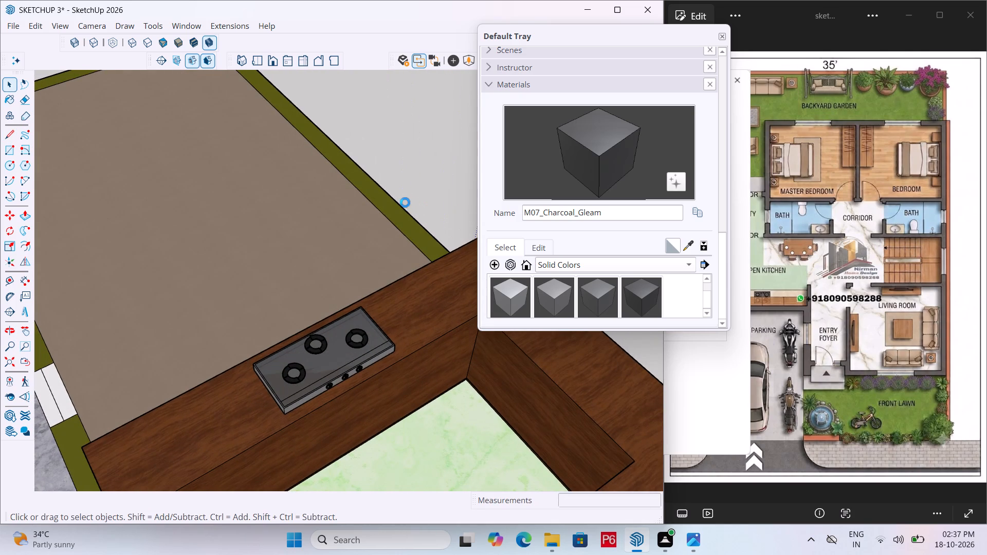
{"action": "key", "text": "ctrl+s"}
{"action": "key", "text": "ctrl+s"}
{"action": "key", "text": "ctrl+s"}
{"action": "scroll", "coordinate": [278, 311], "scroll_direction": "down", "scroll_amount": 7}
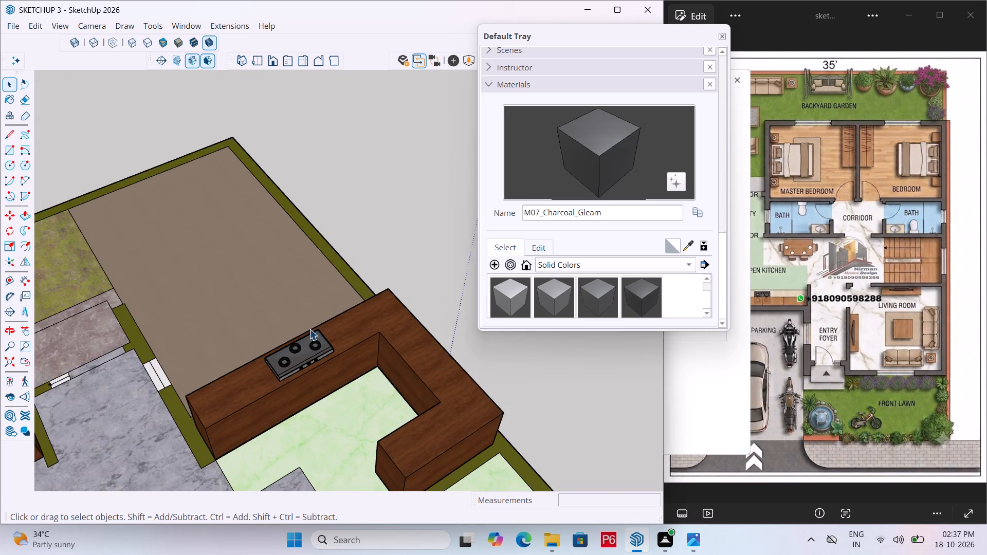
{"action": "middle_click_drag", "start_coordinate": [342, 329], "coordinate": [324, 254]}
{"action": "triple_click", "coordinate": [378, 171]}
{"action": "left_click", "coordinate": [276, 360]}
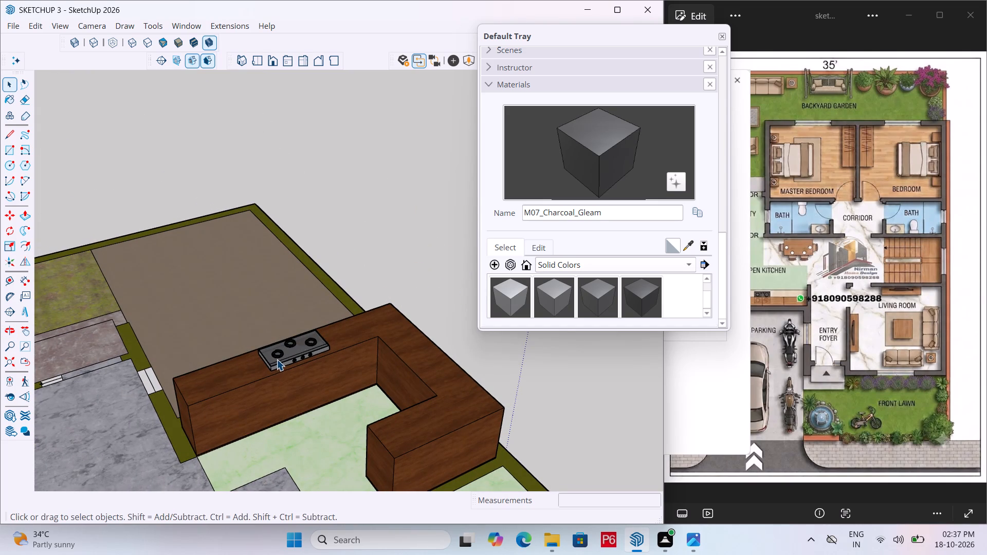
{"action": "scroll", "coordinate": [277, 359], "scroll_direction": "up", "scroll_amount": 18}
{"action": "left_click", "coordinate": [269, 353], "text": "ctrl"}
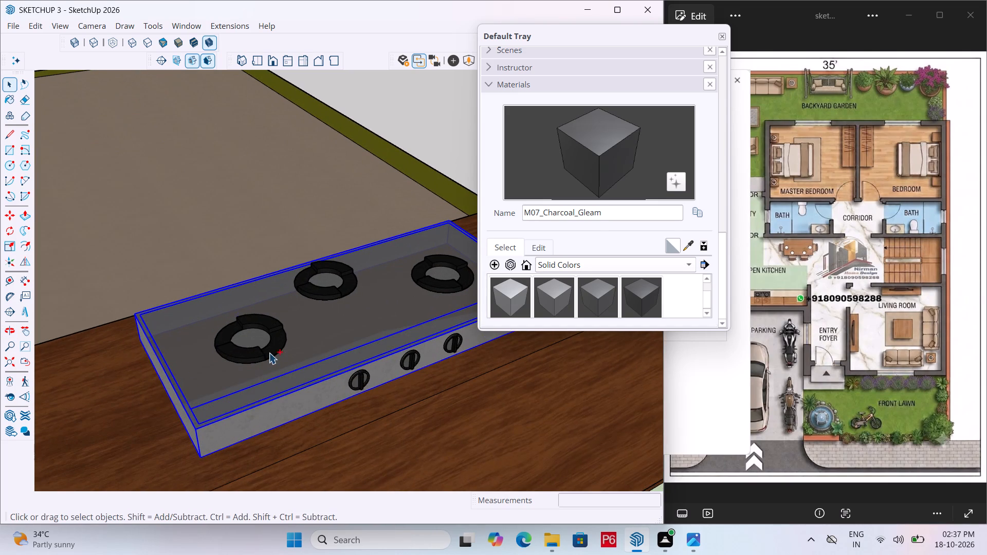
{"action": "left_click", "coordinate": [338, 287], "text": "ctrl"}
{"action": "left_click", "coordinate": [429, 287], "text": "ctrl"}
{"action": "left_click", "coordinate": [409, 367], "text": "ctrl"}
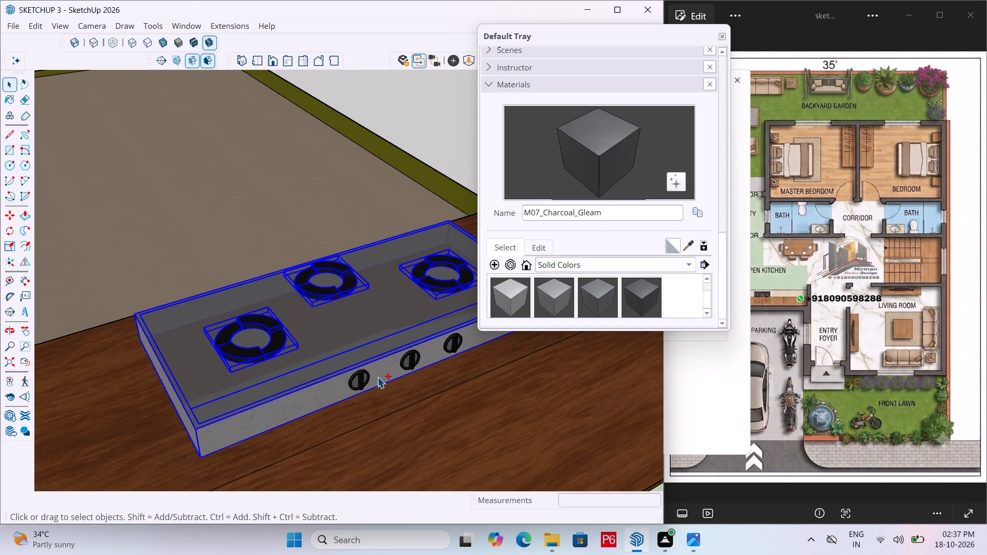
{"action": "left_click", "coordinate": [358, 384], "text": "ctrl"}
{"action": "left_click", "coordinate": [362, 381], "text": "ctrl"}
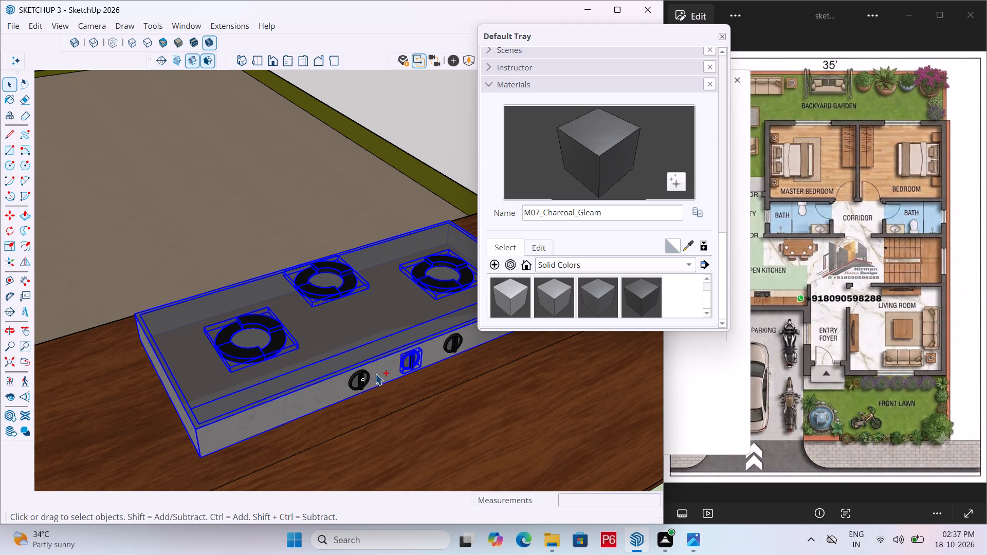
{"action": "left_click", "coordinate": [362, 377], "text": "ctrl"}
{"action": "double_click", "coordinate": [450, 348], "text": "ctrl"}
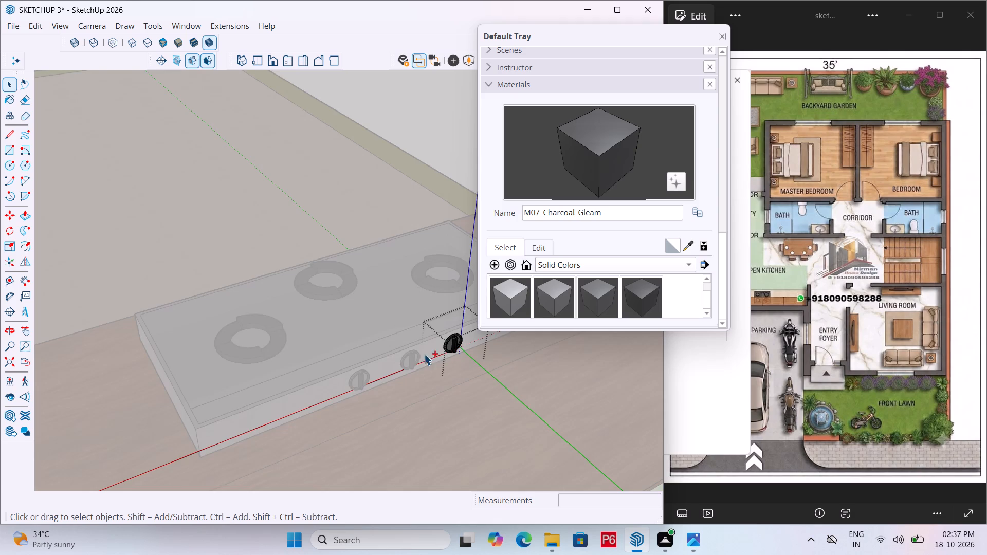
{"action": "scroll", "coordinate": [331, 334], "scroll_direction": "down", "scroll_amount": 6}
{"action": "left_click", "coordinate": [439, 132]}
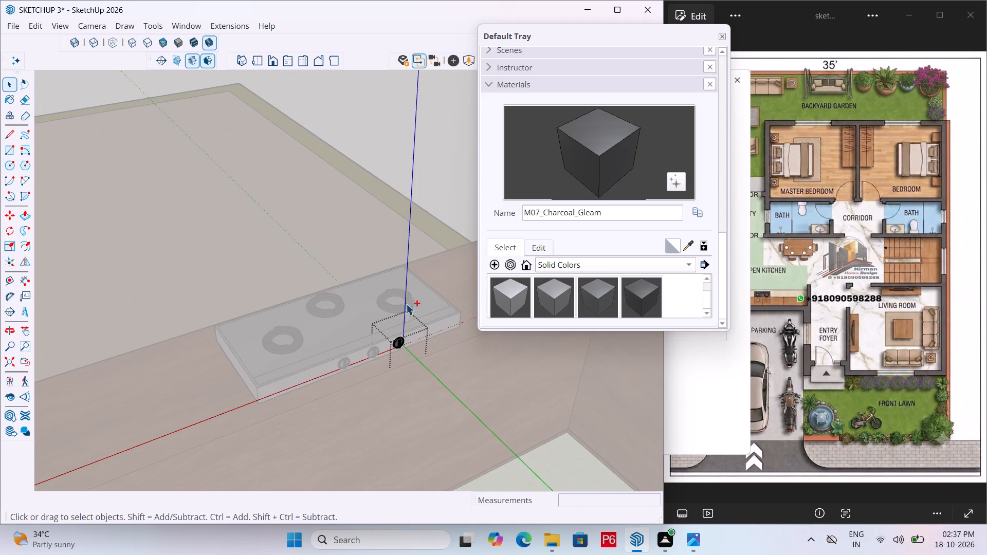
Select the cooktop body, its three burners and three knobs, and make them one group.
{"action": "left_click", "coordinate": [399, 341], "text": "ctrl"}
{"action": "left_click", "coordinate": [367, 354], "text": "ctrl"}
{"action": "left_click", "coordinate": [341, 360], "text": "ctrl"}
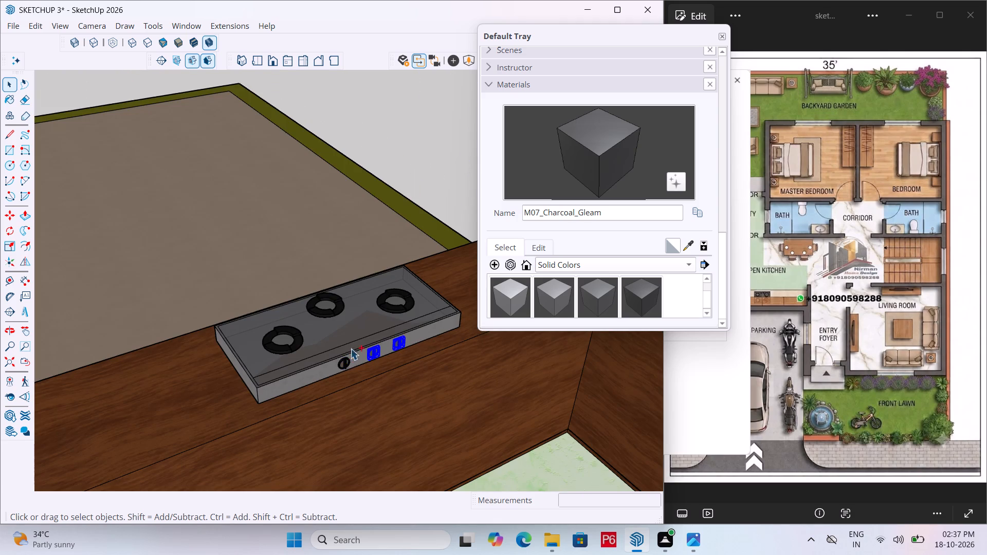
{"action": "left_click", "coordinate": [318, 350], "text": "ctrl"}
{"action": "left_click", "coordinate": [289, 346], "text": "ctrl"}
{"action": "left_click", "coordinate": [323, 310], "text": "ctrl"}
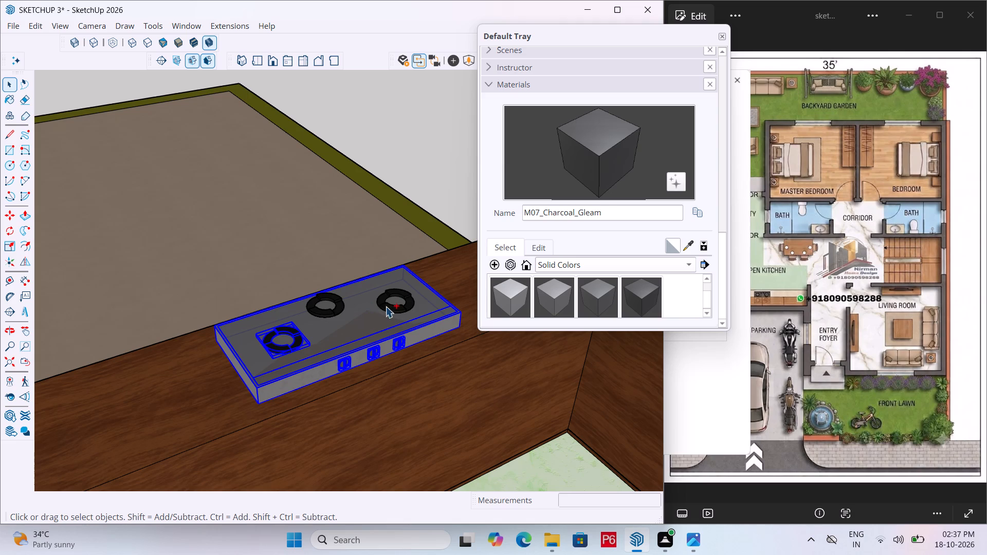
{"action": "left_click", "coordinate": [332, 308], "text": "ctrl"}
{"action": "left_click", "coordinate": [413, 298], "text": "ctrl"}
{"action": "left_click", "coordinate": [333, 309], "text": "ctrl"}
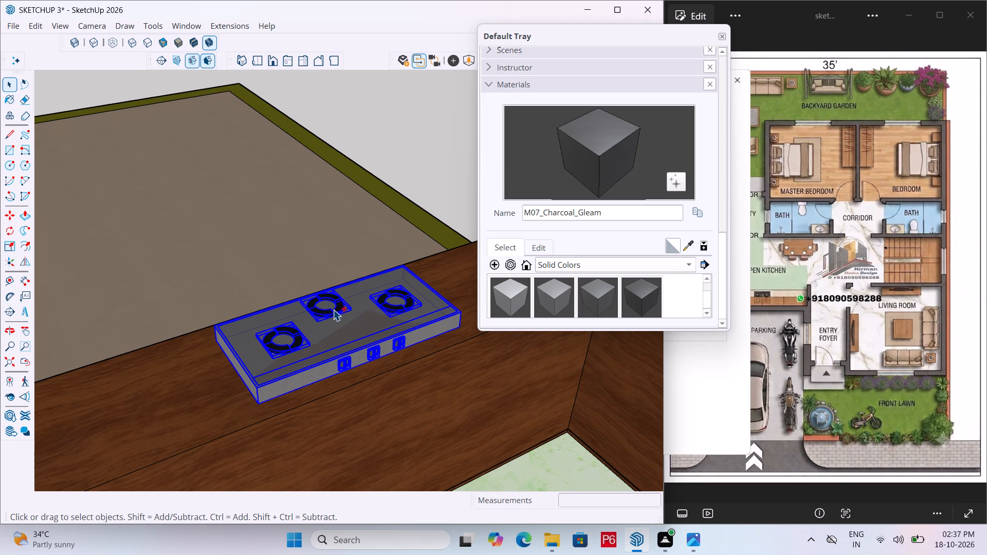
{"action": "right_click", "coordinate": [331, 314]}
{"action": "left_click", "coordinate": [392, 453]}
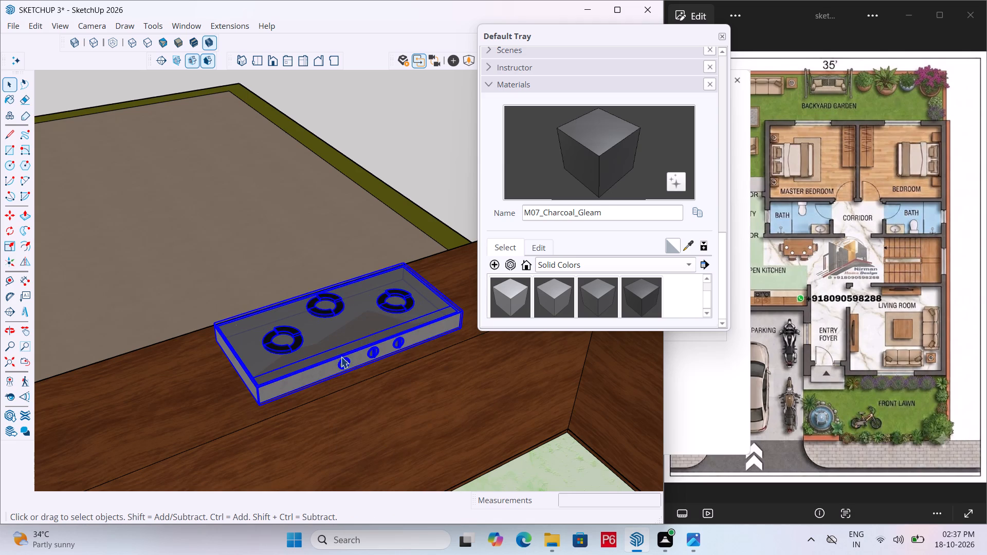
Deselect the grouped cooktop and examine its placement on the U-shaped kitchen counter within the house.
{"action": "left_click", "coordinate": [413, 165]}
{"action": "key", "text": "space"}
{"action": "left_click", "coordinate": [380, 347]}
{"action": "scroll", "coordinate": [292, 308], "scroll_direction": "down", "scroll_amount": 7}
{"action": "scroll", "coordinate": [426, 256], "scroll_direction": "down", "scroll_amount": 7}
{"action": "scroll", "coordinate": [333, 283], "scroll_direction": "down", "scroll_amount": 7}
{"action": "middle_click_drag", "start_coordinate": [175, 318], "coordinate": [487, 318]}
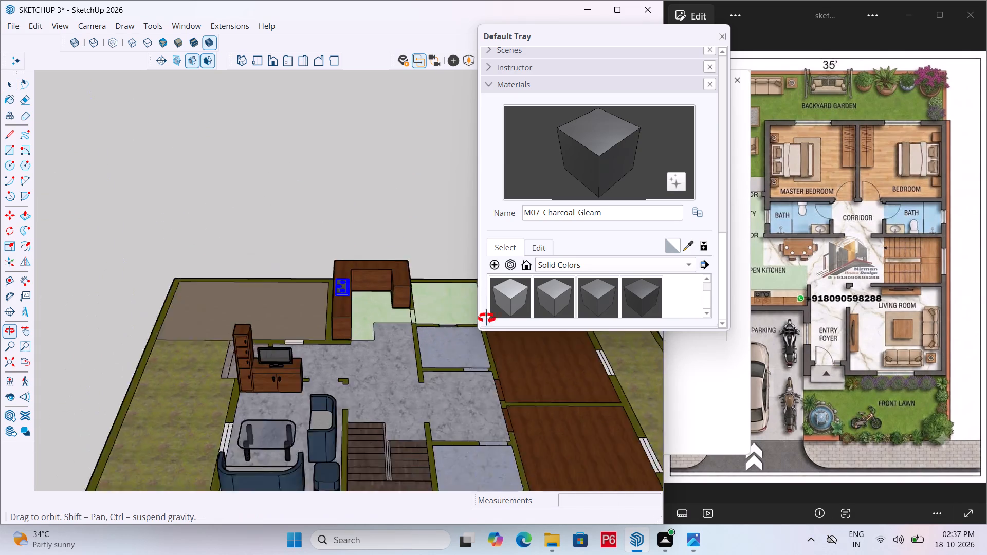
{"action": "middle_click_drag", "start_coordinate": [487, 318], "coordinate": [235, 338]}
{"action": "scroll", "coordinate": [414, 259], "scroll_direction": "up", "scroll_amount": 6}
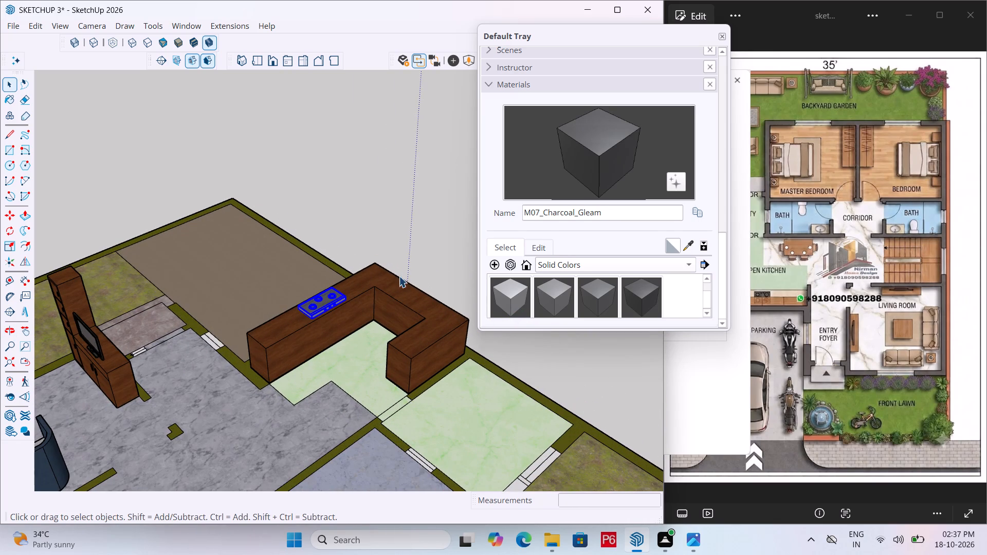
{"action": "key", "text": "space"}
{"action": "left_click_drag", "start_coordinate": [478, 256], "coordinate": [473, 253]}
{"action": "double_click", "coordinate": [443, 245]}
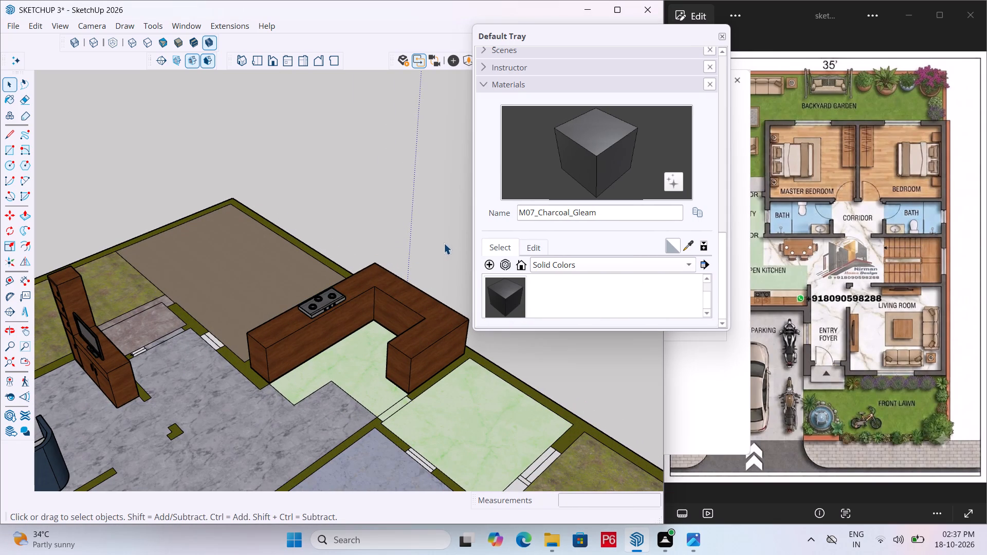
{"action": "scroll", "coordinate": [71, 332], "scroll_direction": "down", "scroll_amount": 6}
{"action": "scroll", "coordinate": [202, 343], "scroll_direction": "up", "scroll_amount": 6}
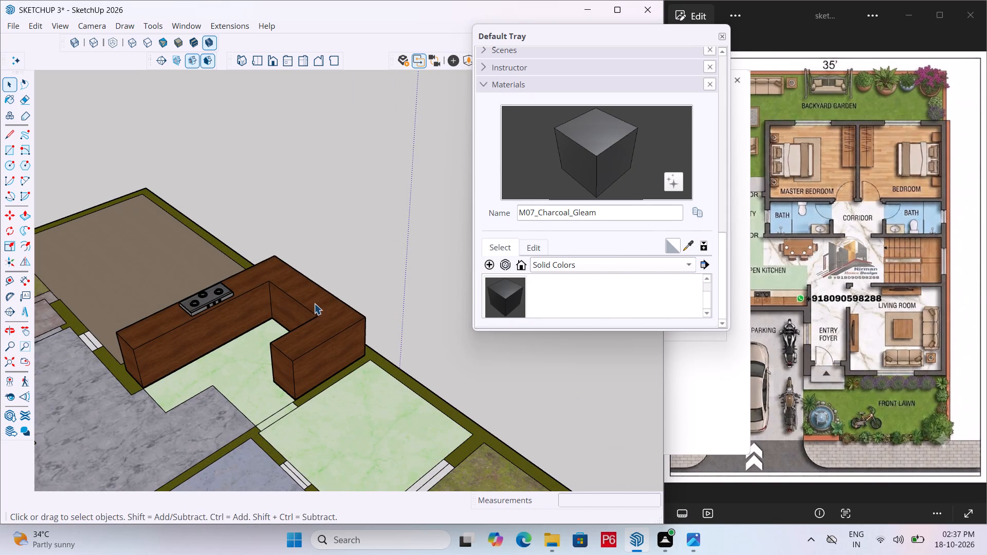
{"action": "scroll", "coordinate": [315, 303], "scroll_direction": "up", "scroll_amount": 2}
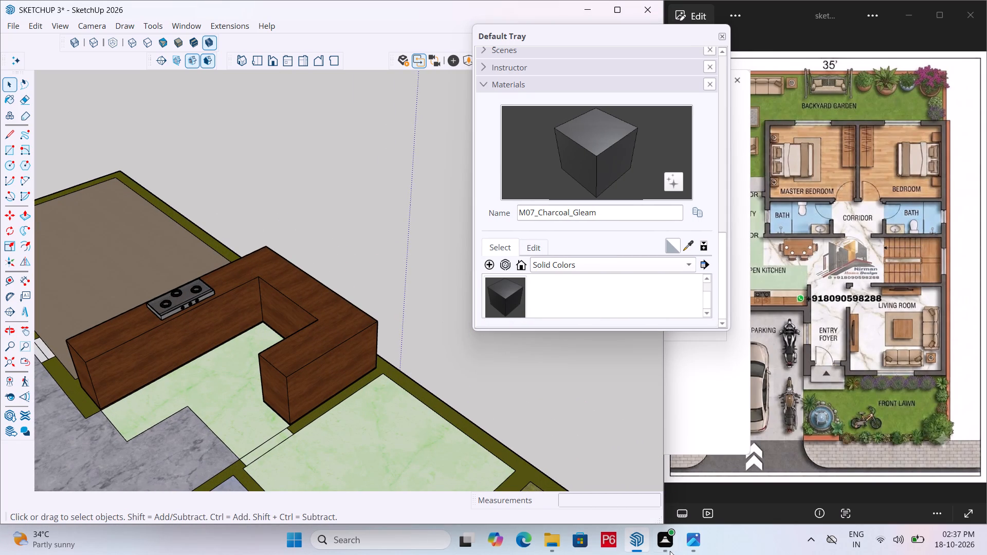
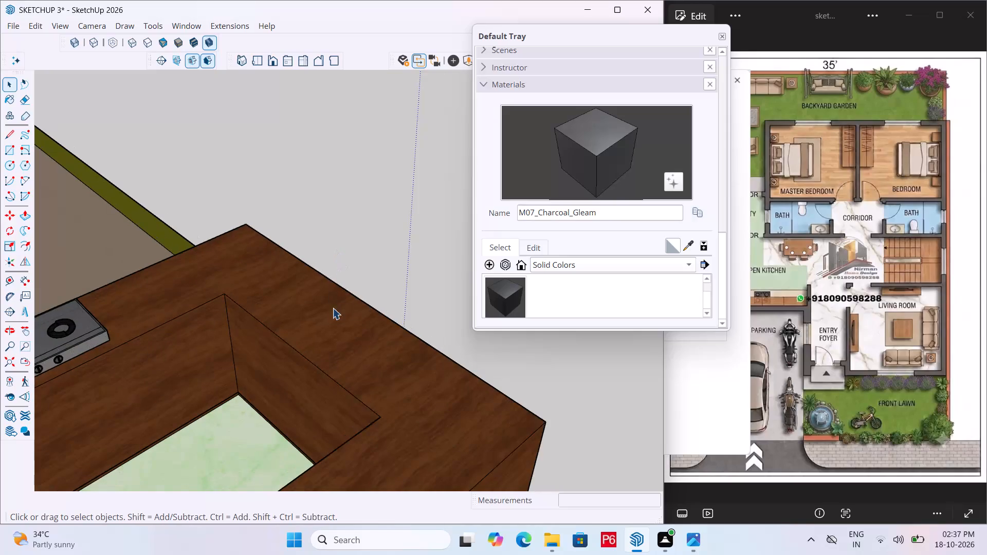
Inside the U-shaped kitchen counter group, draw a rectangle for the sink on the top face of the arm adjacent to the cooktop run.
{"action": "scroll", "coordinate": [332, 310], "scroll_direction": "up", "scroll_amount": 1}
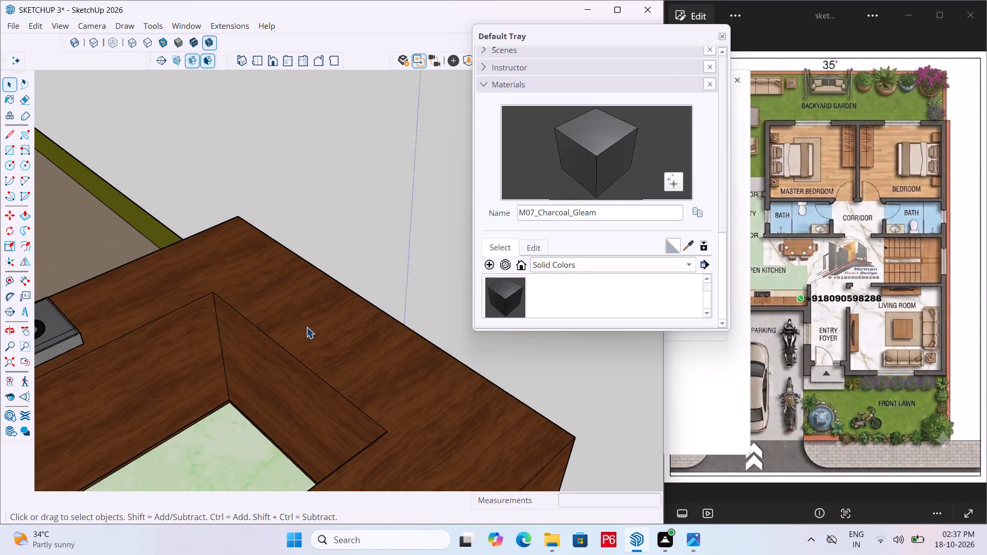
{"action": "left_click", "coordinate": [305, 323]}
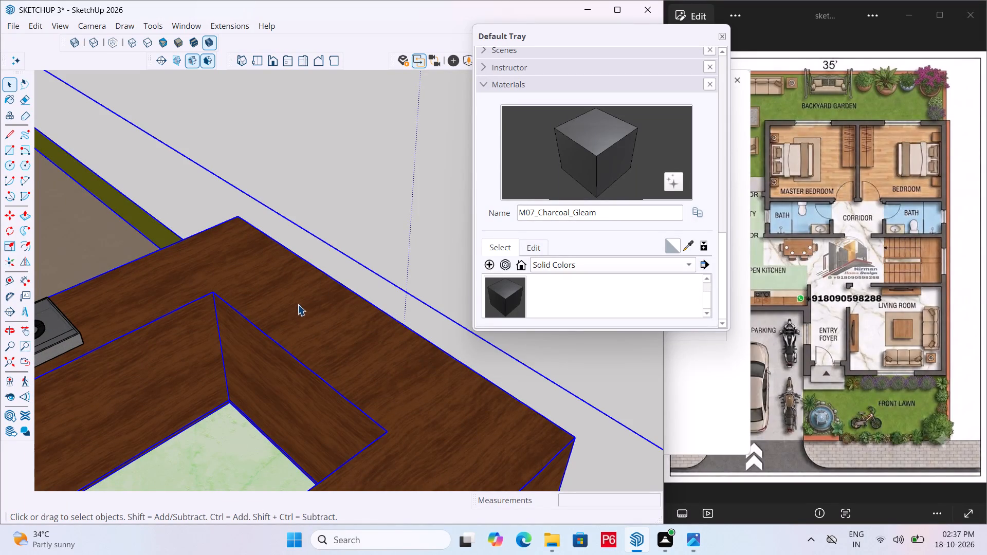
{"action": "double_click", "coordinate": [327, 320]}
{"action": "double_click", "coordinate": [338, 329]}
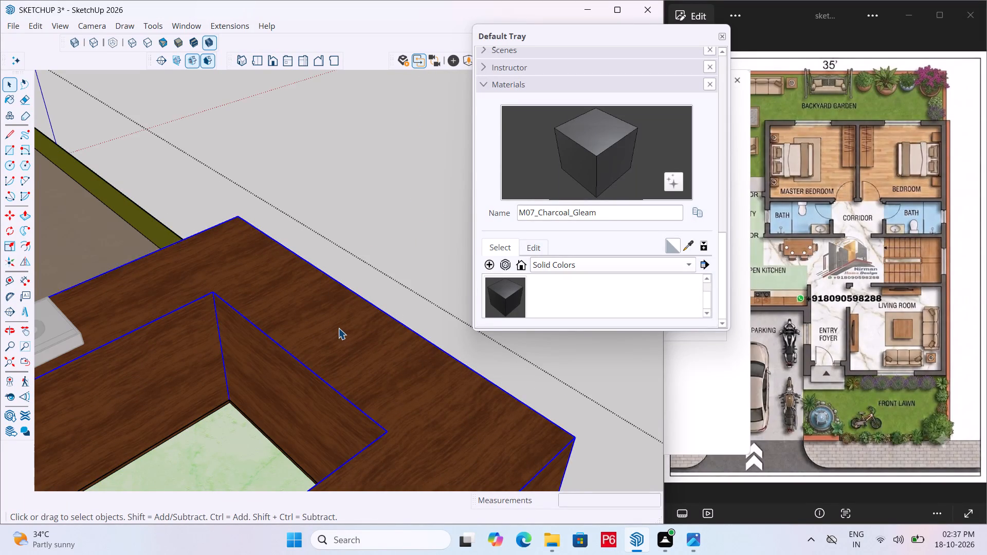
{"action": "scroll", "coordinate": [231, 173], "scroll_direction": "down", "scroll_amount": 7}
{"action": "scroll", "coordinate": [332, 218], "scroll_direction": "down", "scroll_amount": 4}
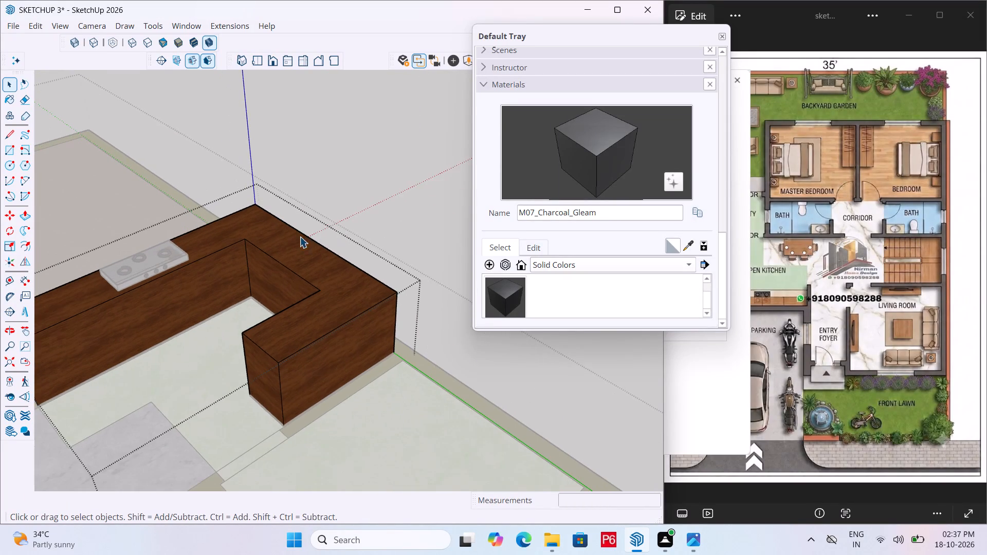
{"action": "middle_click_drag", "start_coordinate": [300, 236], "coordinate": [278, 298]}
{"action": "scroll", "coordinate": [270, 252], "scroll_direction": "up", "scroll_amount": 2}
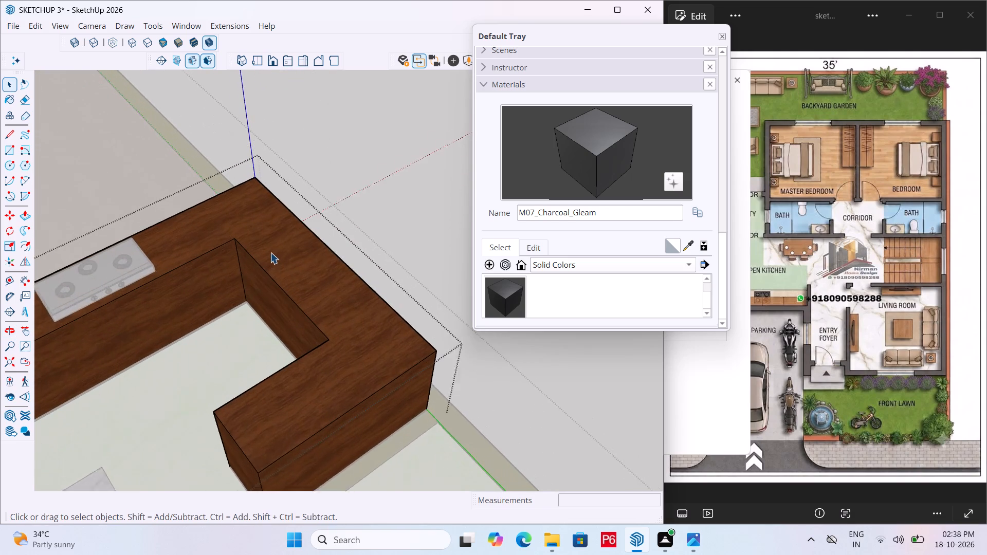
{"action": "scroll", "coordinate": [270, 252], "scroll_direction": "up", "scroll_amount": 2}
{"action": "double_click", "coordinate": [293, 254]}
{"action": "double_click", "coordinate": [300, 264]}
{"action": "triple_click", "coordinate": [300, 257]}
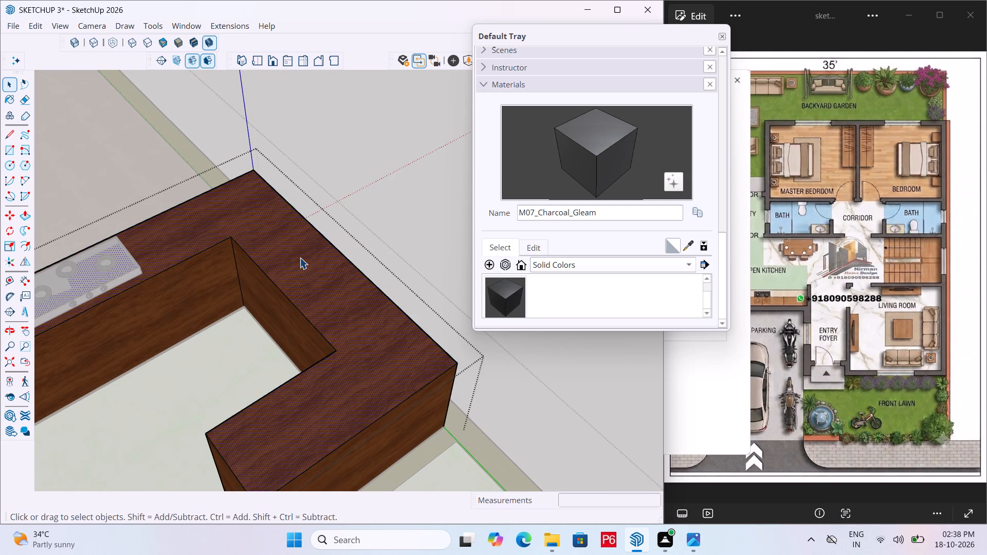
{"action": "double_click", "coordinate": [305, 262]}
{"action": "left_click", "coordinate": [298, 263]}
{"action": "double_click", "coordinate": [298, 263]}
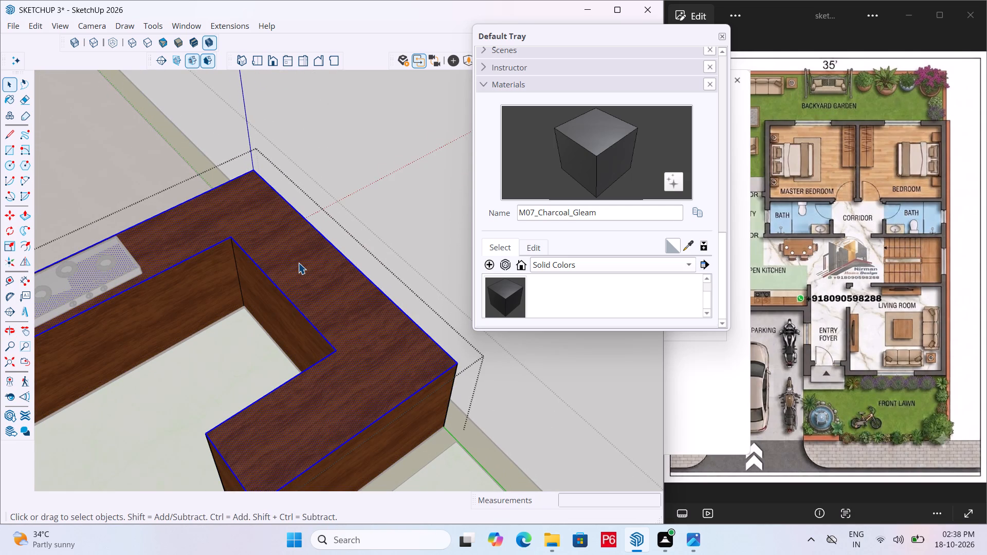
{"action": "left_click", "coordinate": [298, 260]}
{"action": "key", "text": "r"}
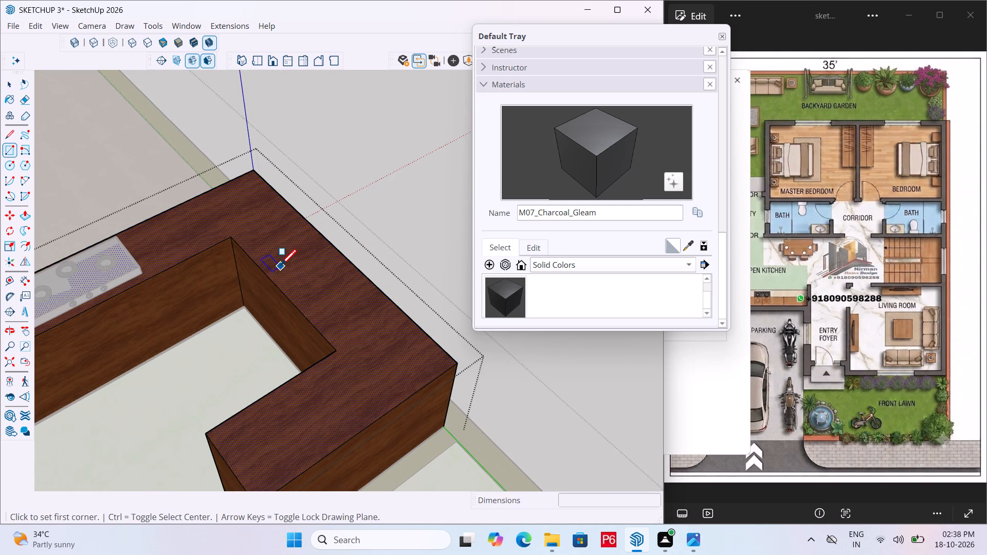
{"action": "left_click_drag", "start_coordinate": [279, 270], "coordinate": [289, 271]}
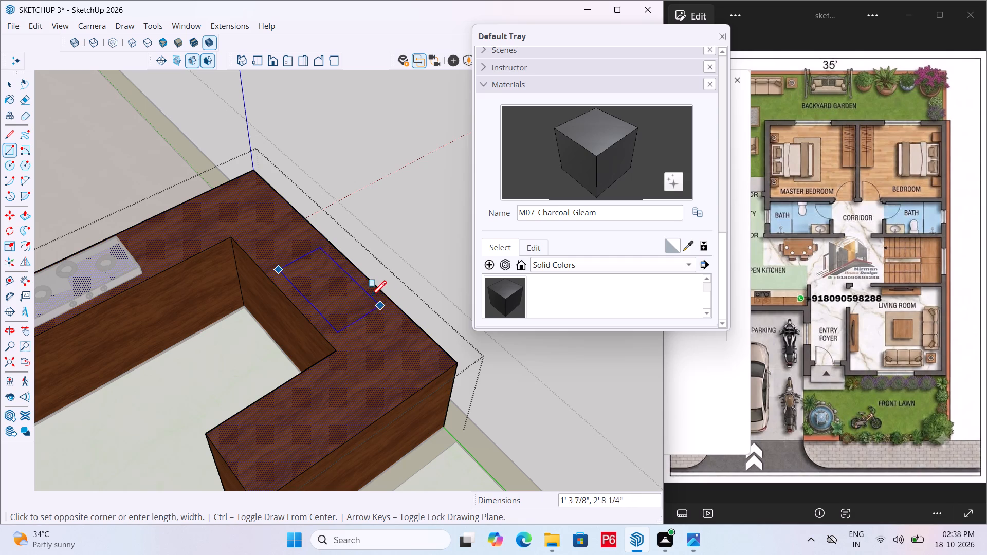
{"action": "key", "text": "Escape"}
{"action": "left_click_drag", "start_coordinate": [265, 263], "coordinate": [270, 265]}
{"action": "double_click", "coordinate": [379, 303]}
{"action": "key", "text": "space"}
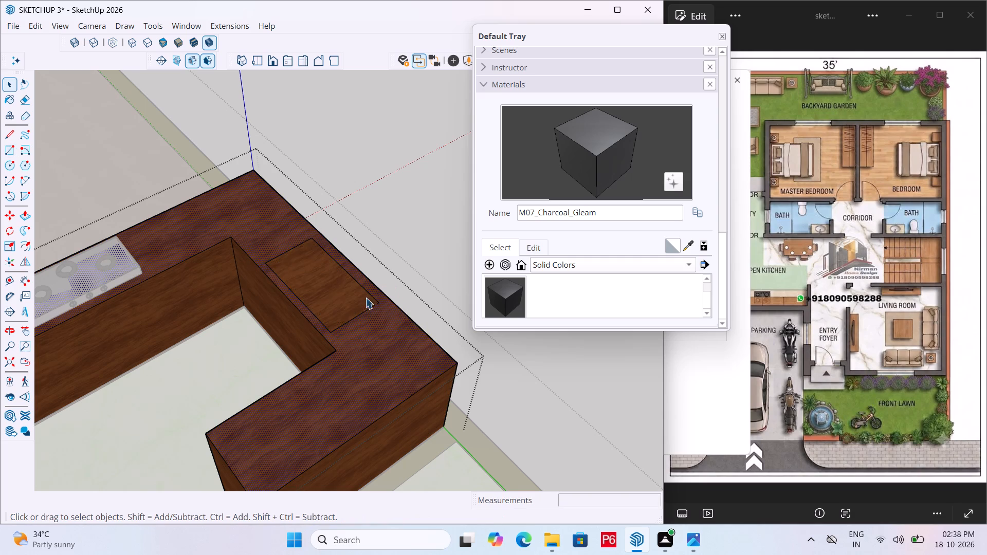
Paint the new rectangle on the countertop with M09_Shadow_Night, and close the counter group.
{"action": "scroll", "coordinate": [333, 287], "scroll_direction": "up", "scroll_amount": 5}
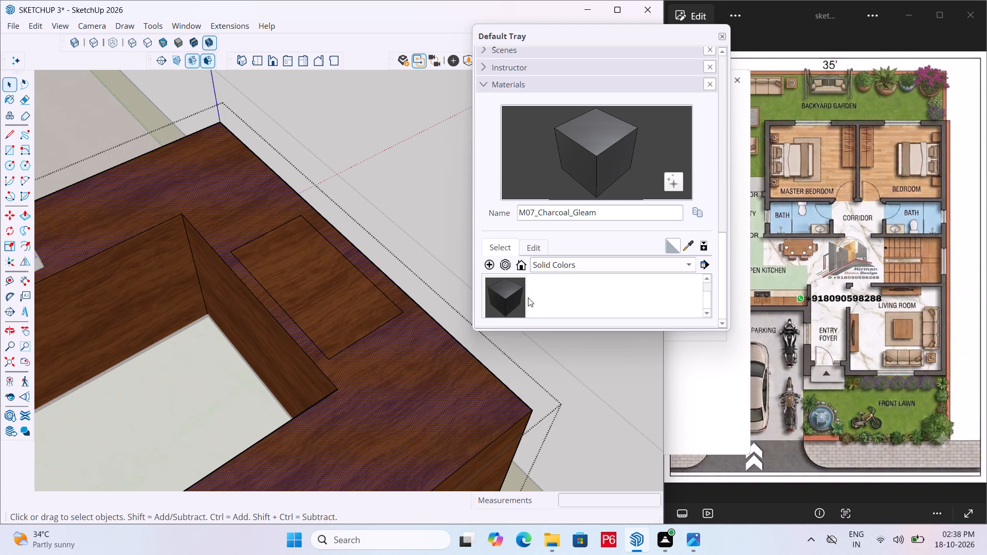
{"action": "left_click", "coordinate": [498, 298]}
{"action": "left_click", "coordinate": [334, 303]}
{"action": "key", "text": "space"}
{"action": "left_click", "coordinate": [383, 184]}
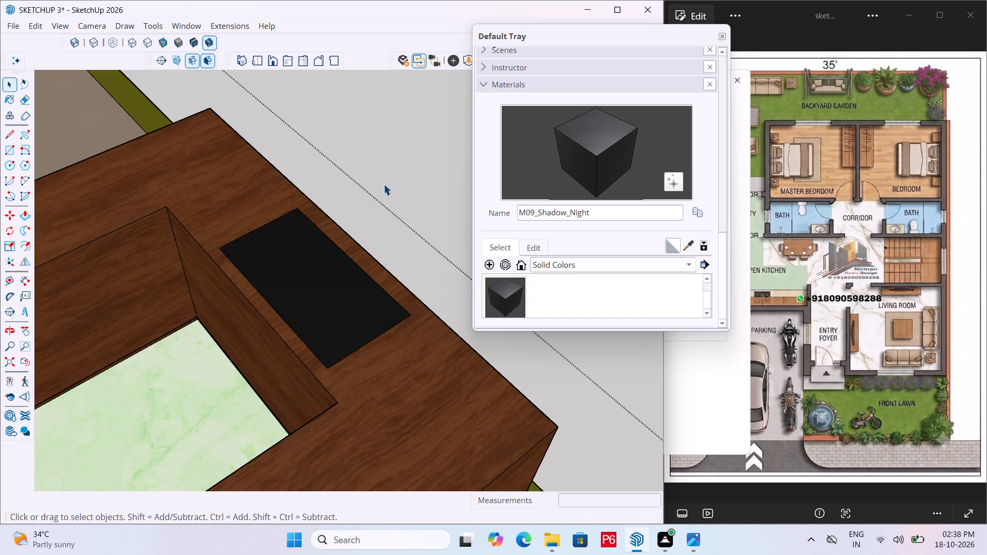
Reopen the counter group and push the dark rectangle down about 5 13/16" into the counter as a sink basin.
{"action": "left_click", "coordinate": [321, 288]}
{"action": "double_click", "coordinate": [294, 265]}
{"action": "left_click", "coordinate": [295, 262]}
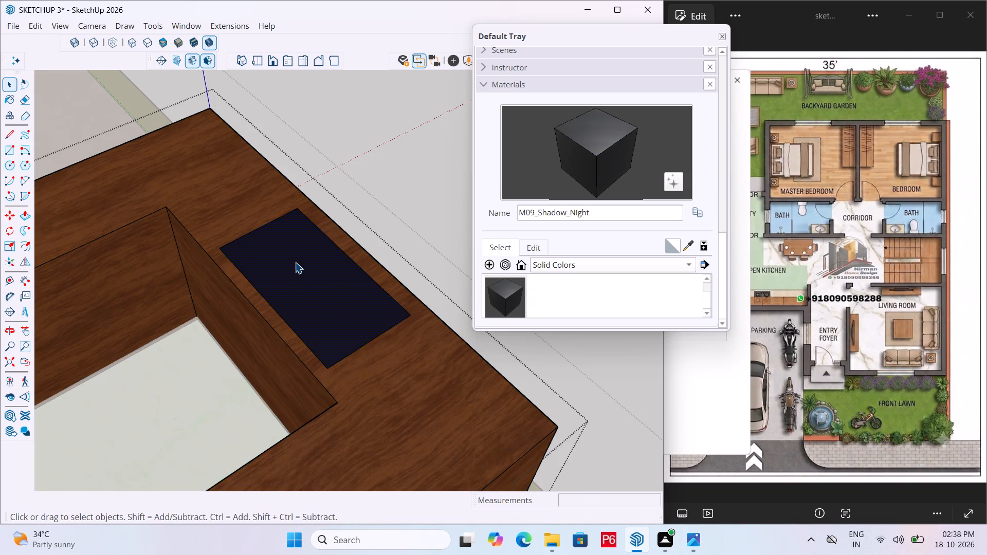
{"action": "key", "text": "l"}
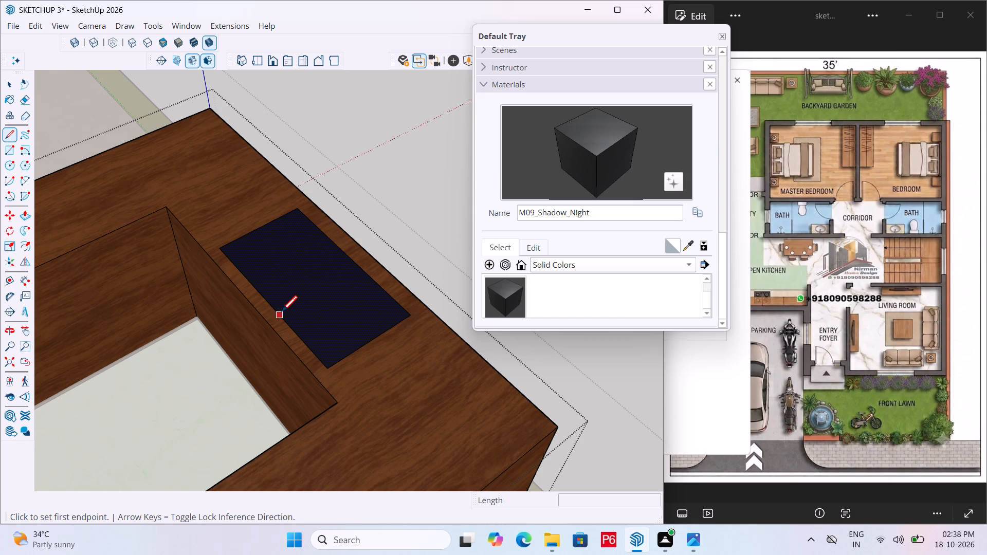
{"action": "key", "text": "p"}
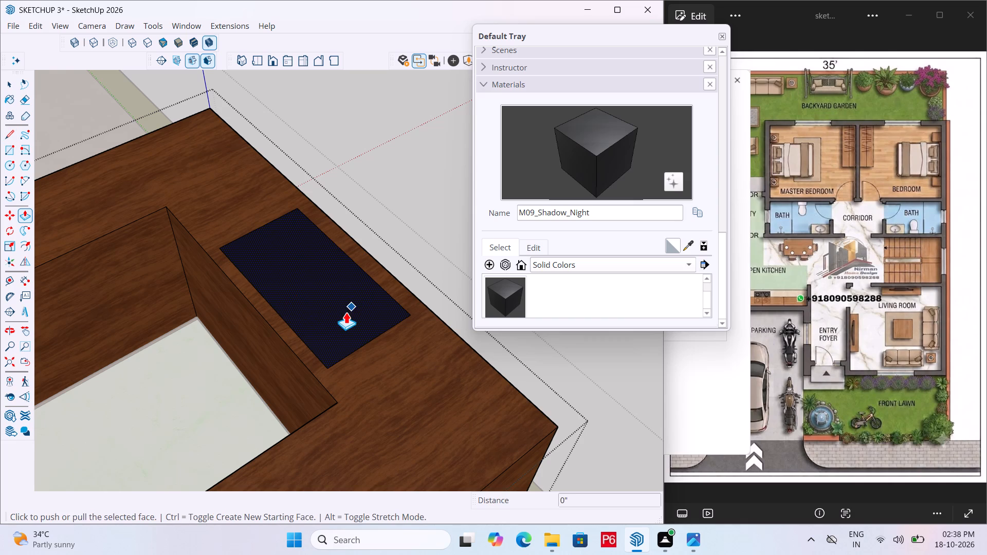
{"action": "left_click", "coordinate": [346, 312]}
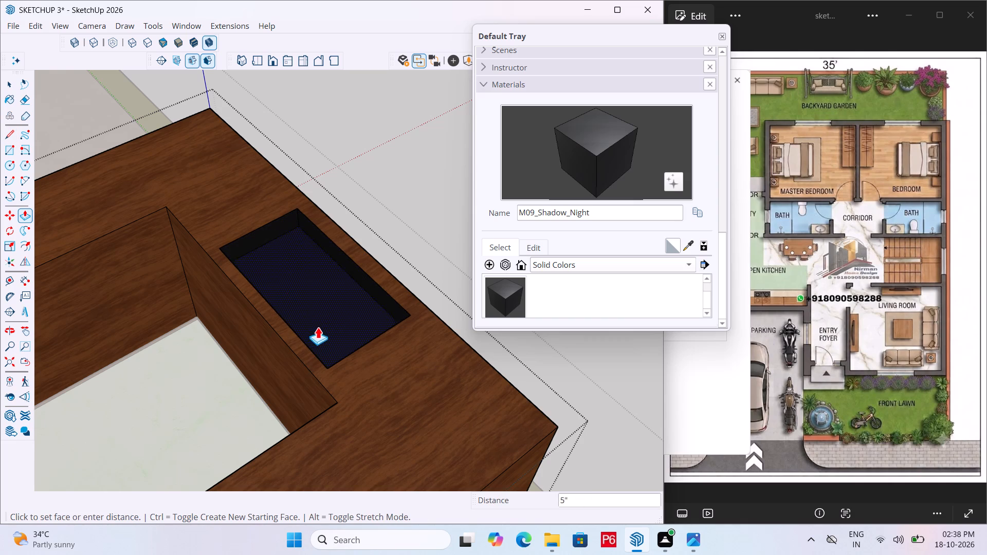
{"action": "left_click", "coordinate": [311, 335]}
{"action": "middle_click_drag", "start_coordinate": [282, 268], "coordinate": [109, 213]}
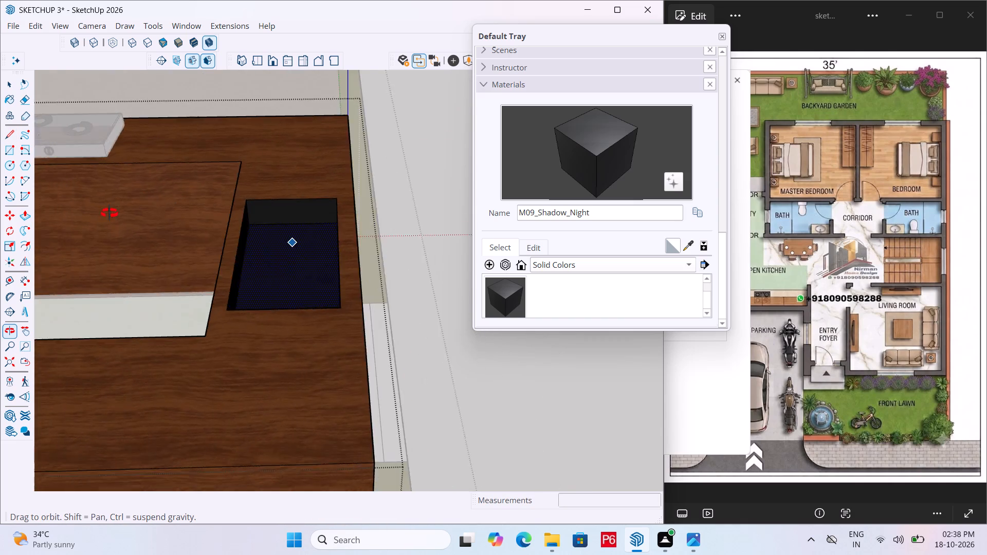
{"action": "middle_click_drag", "start_coordinate": [109, 213], "coordinate": [267, 294]}
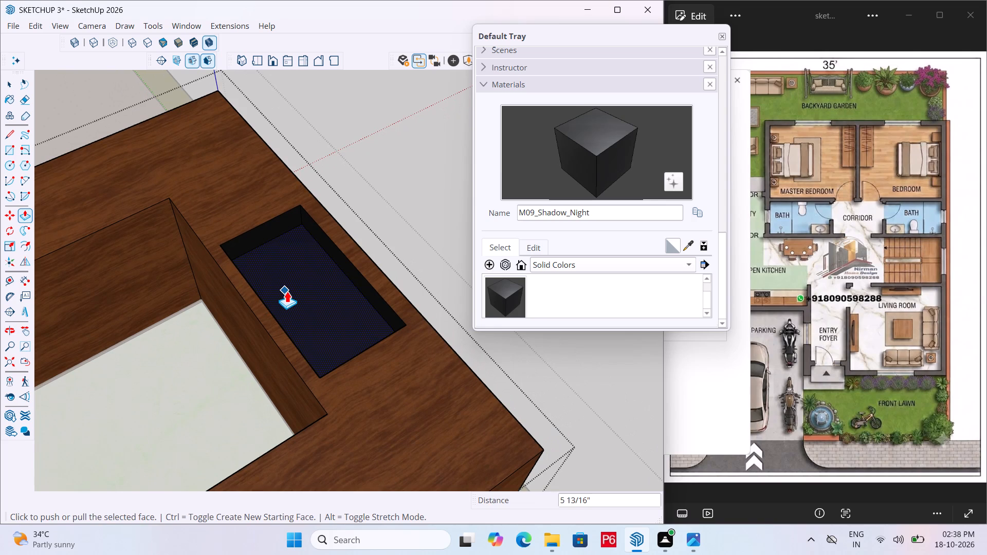
{"action": "key", "text": "space"}
Draw a rectangle across the basin opening from its long edge's midpoint to the opposite corner, at countertop level.
{"action": "key", "text": "l"}
{"action": "scroll", "coordinate": [338, 288], "scroll_direction": "up", "scroll_amount": 5}
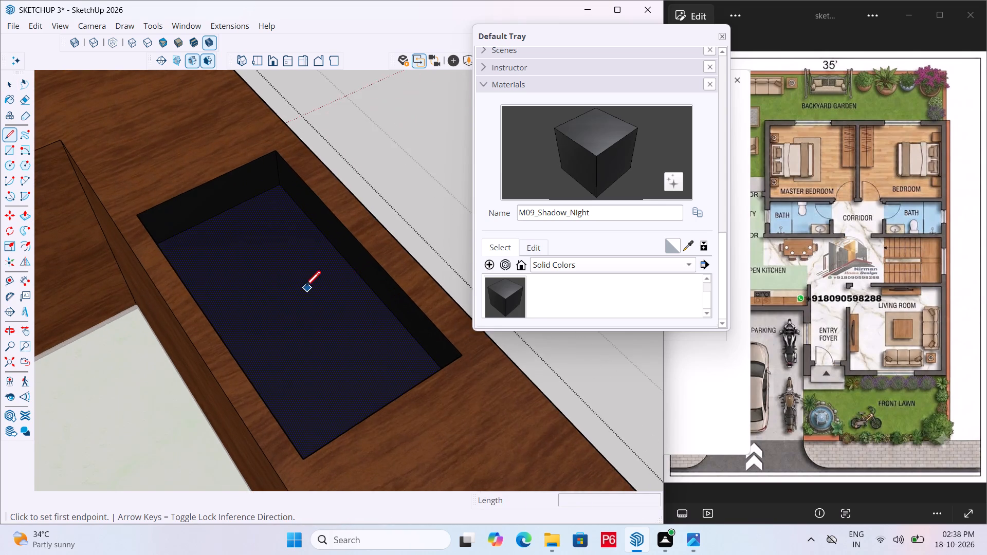
{"action": "middle_click_drag", "start_coordinate": [280, 295], "coordinate": [89, 303]}
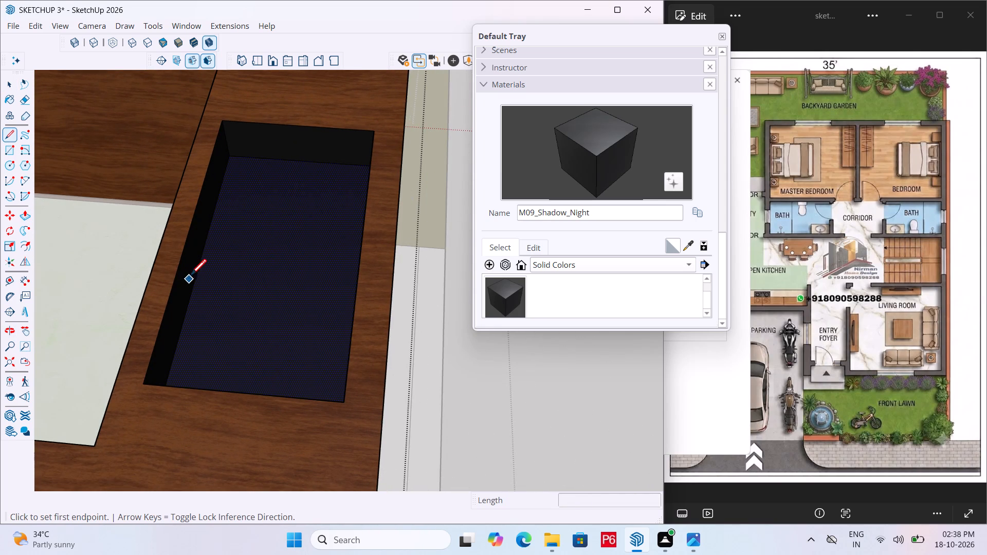
{"action": "key", "text": "r"}
{"action": "left_click", "coordinate": [184, 249]}
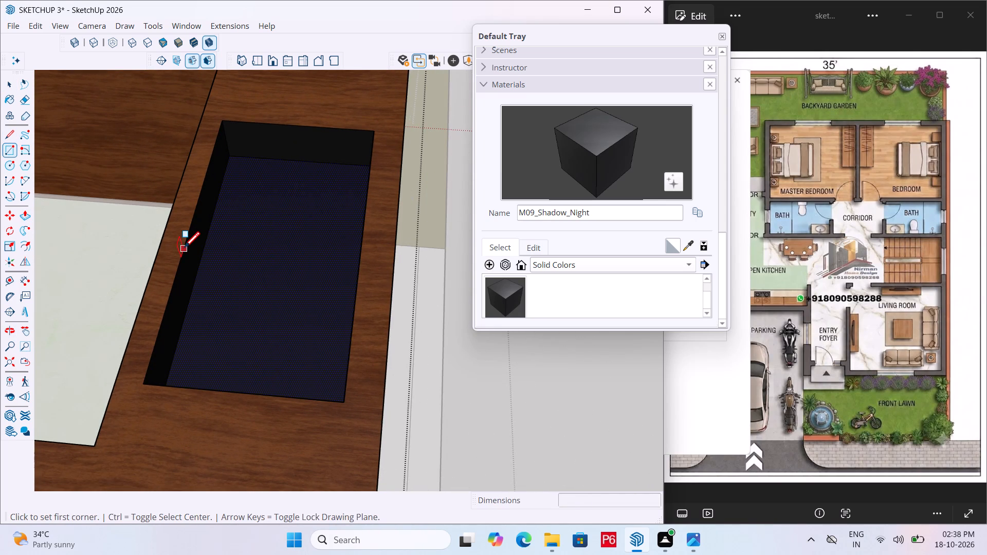
{"action": "left_click", "coordinate": [340, 402]}
{"action": "middle_click_drag", "start_coordinate": [210, 377], "coordinate": [466, 386]}
Delete the face covering the basin half nearer the counter's inner corner, keeping the other half as a drainboard, and save the model.
{"action": "key", "text": "space"}
{"action": "left_click", "coordinate": [207, 258]}
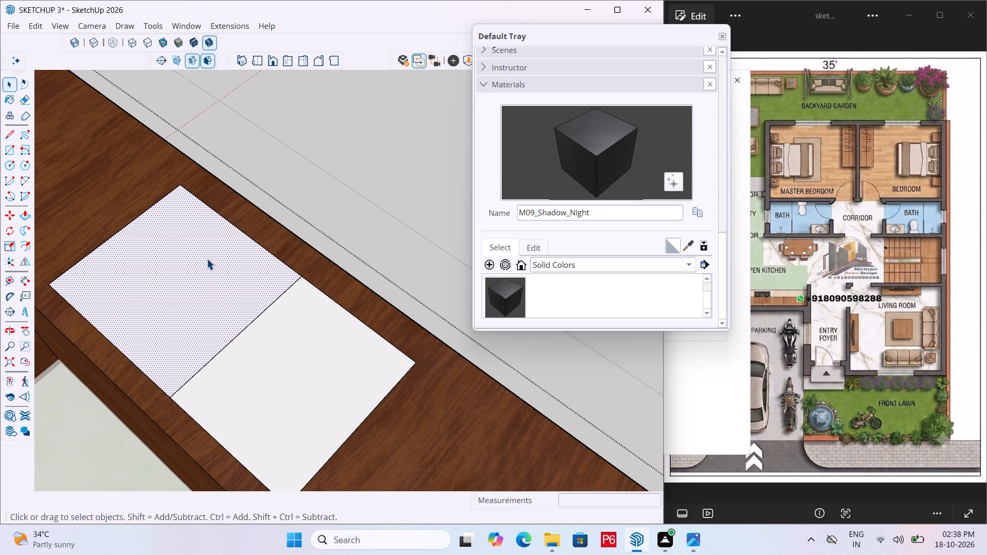
{"action": "key", "text": "Delete"}
{"action": "middle_click_drag", "start_coordinate": [264, 240], "coordinate": [244, 218]}
{"action": "scroll", "coordinate": [264, 240], "scroll_direction": "down", "scroll_amount": 1}
{"action": "key", "text": "ctrl+s"}
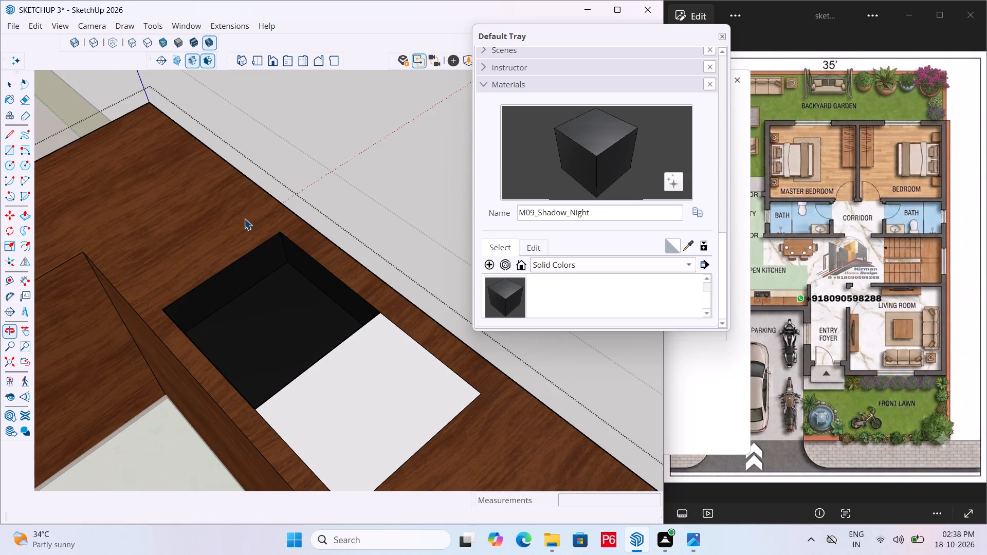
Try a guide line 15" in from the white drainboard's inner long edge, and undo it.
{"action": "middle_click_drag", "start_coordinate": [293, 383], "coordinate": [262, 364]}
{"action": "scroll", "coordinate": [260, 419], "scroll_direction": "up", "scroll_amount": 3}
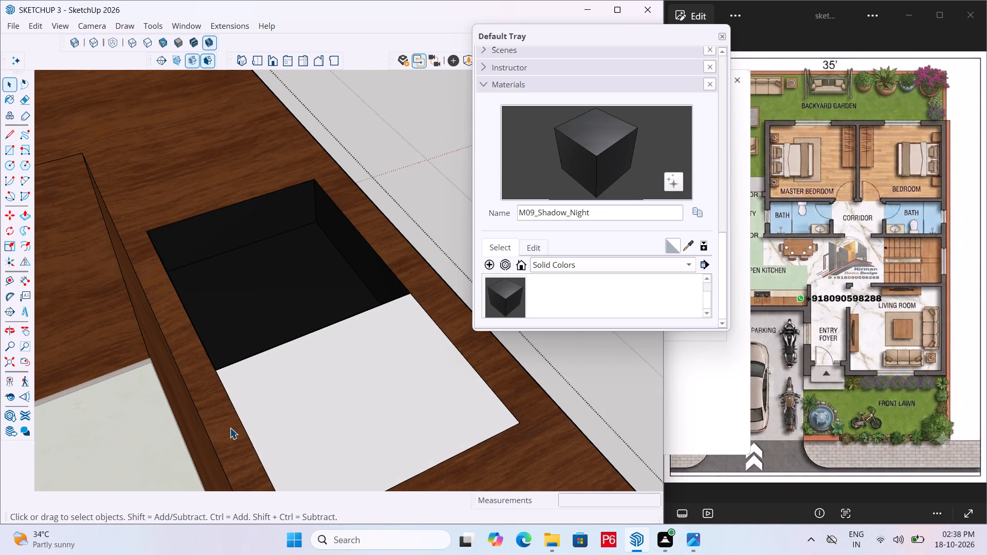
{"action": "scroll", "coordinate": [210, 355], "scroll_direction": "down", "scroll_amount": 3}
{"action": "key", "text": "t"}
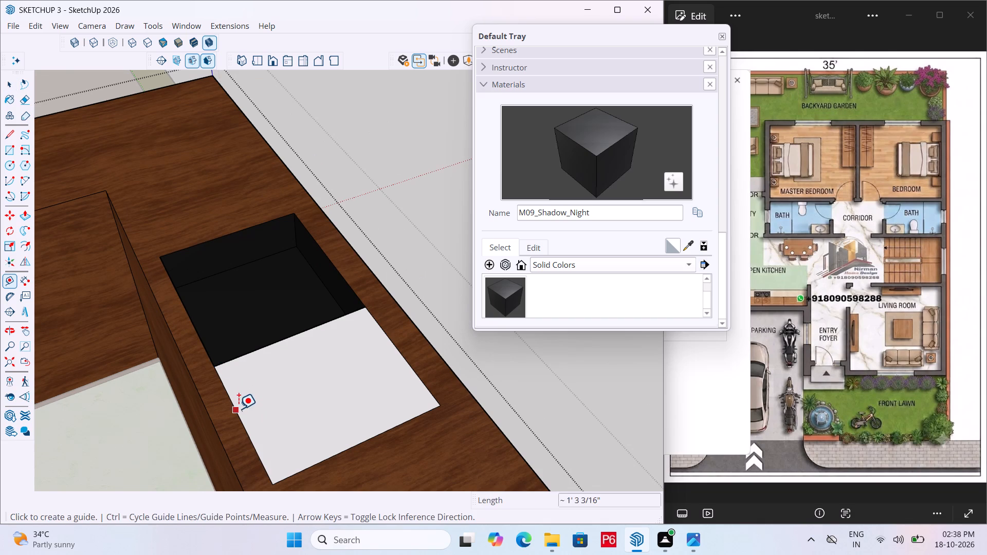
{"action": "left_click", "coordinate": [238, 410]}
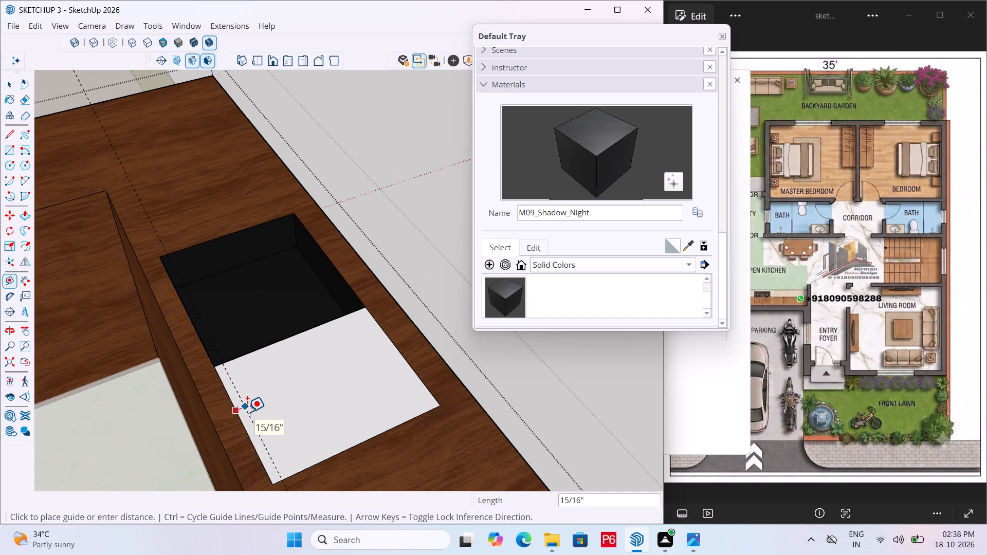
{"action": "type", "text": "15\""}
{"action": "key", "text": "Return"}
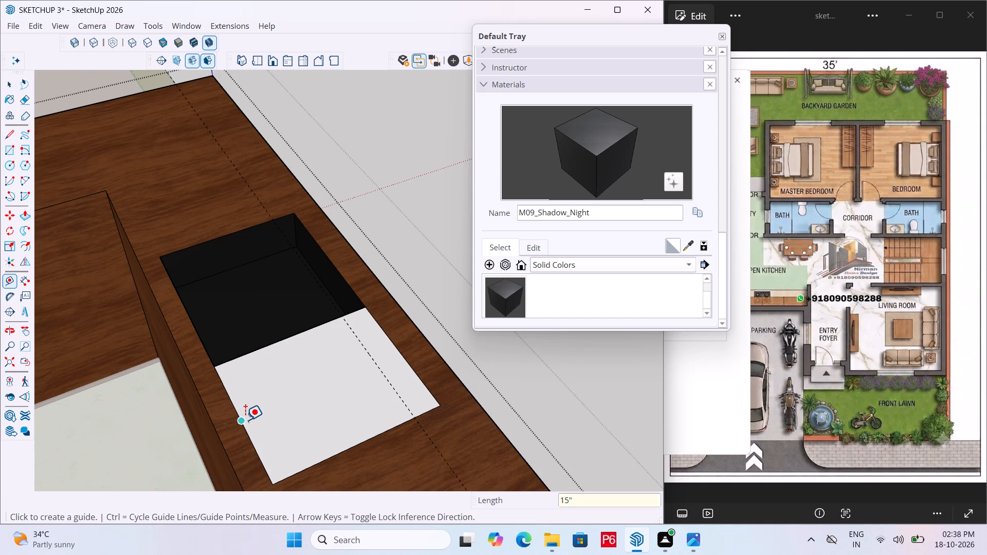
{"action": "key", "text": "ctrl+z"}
Place a guide line 1" in from the drainboard's inner long edge.
{"action": "left_click", "coordinate": [250, 439]}
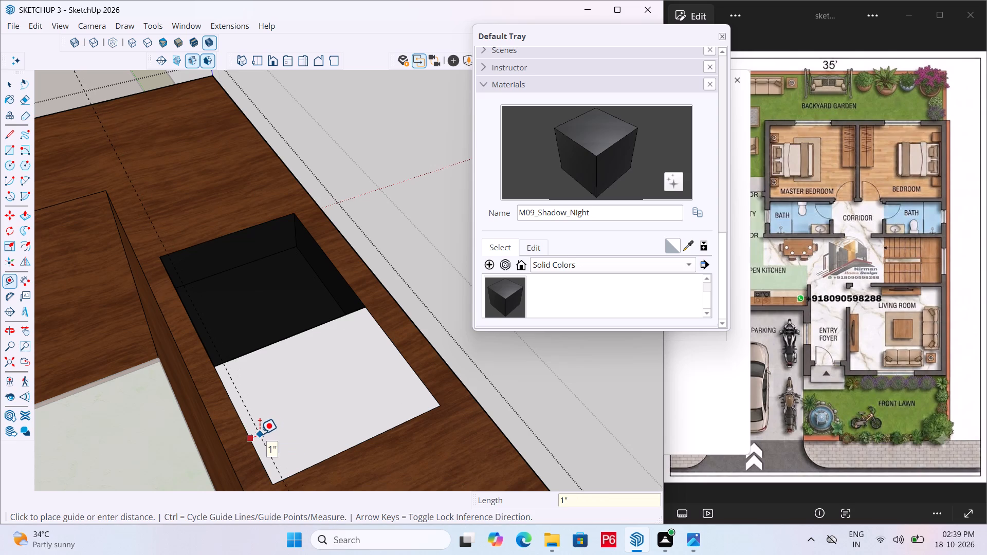
{"action": "type", "text": "1\""}
{"action": "key", "text": "Return"}
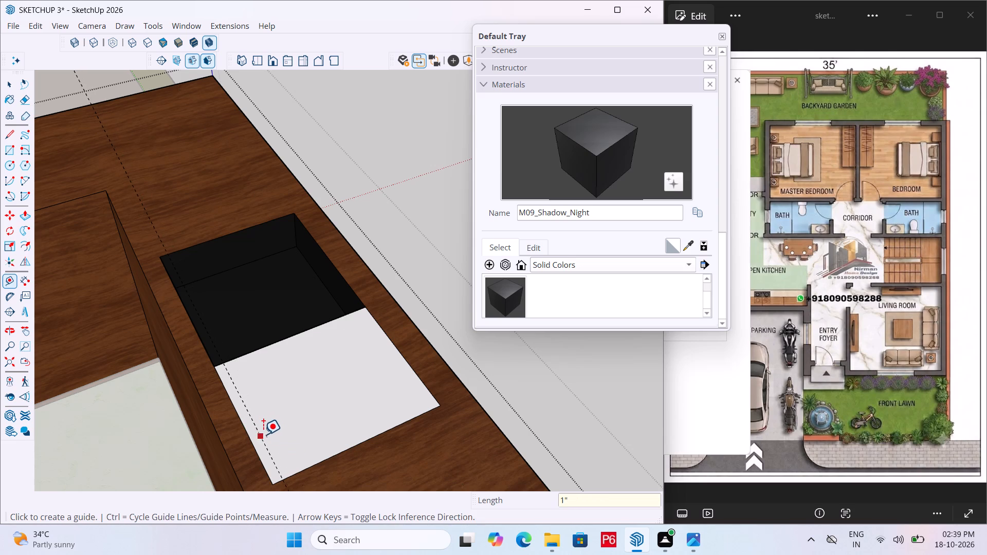
{"action": "left_click", "coordinate": [271, 449]}
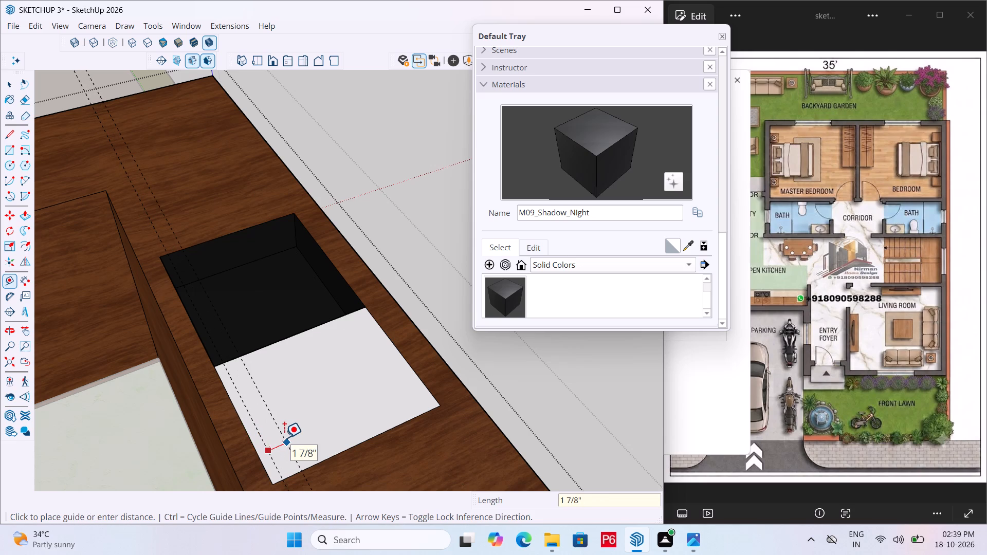
{"action": "key", "text": "Escape"}
Draw a line about 1' 3 3/16" along the guide across the drainboard, and erase the guide.
{"action": "key", "text": "l"}
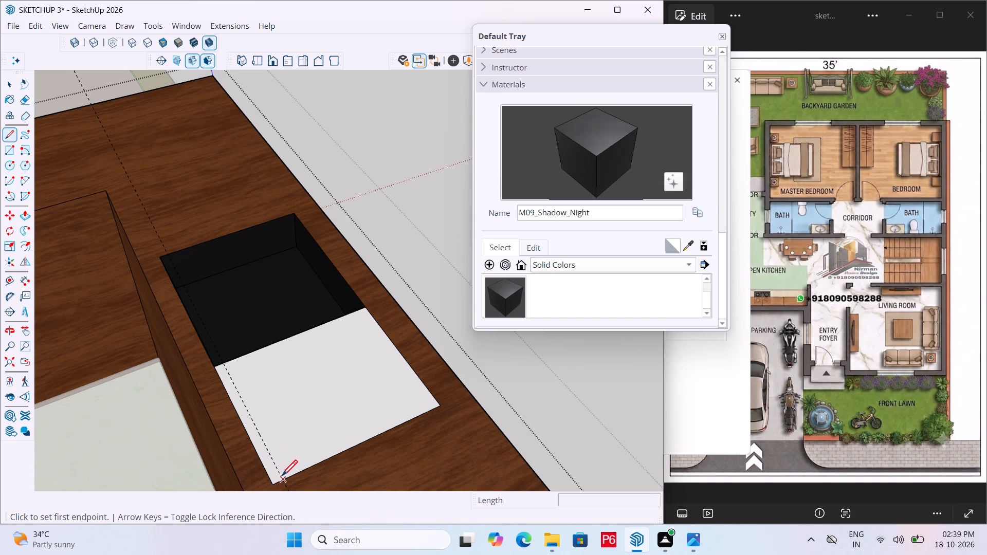
{"action": "left_click_drag", "start_coordinate": [282, 481], "coordinate": [284, 469]}
{"action": "left_click", "coordinate": [222, 361]}
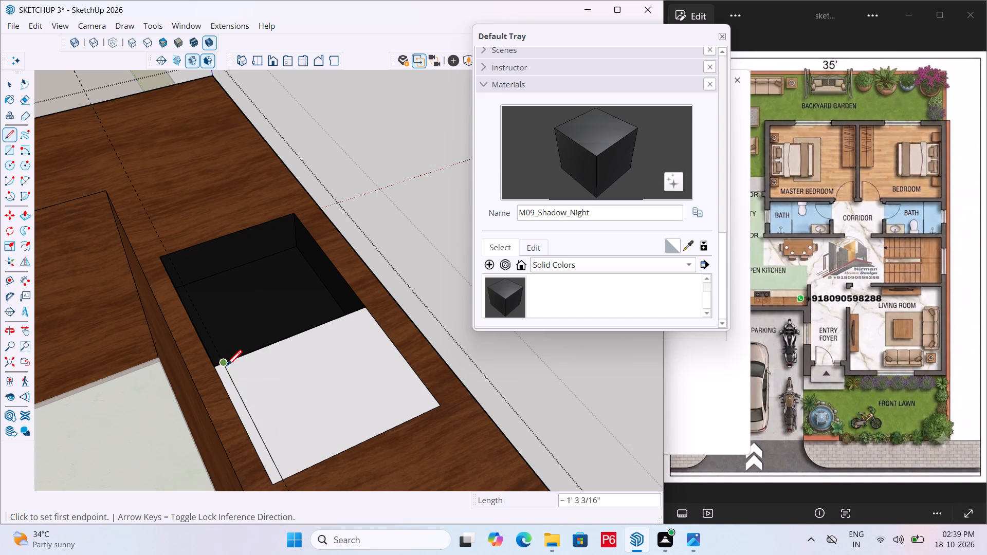
{"action": "key", "text": "Escape"}
{"action": "key", "text": "e"}
{"action": "left_click", "coordinate": [115, 160]}
{"action": "left_click_drag", "start_coordinate": [126, 160], "coordinate": [137, 160]}
{"action": "scroll", "coordinate": [257, 428], "scroll_direction": "up", "scroll_amount": 1}
{"action": "key", "text": "space"}
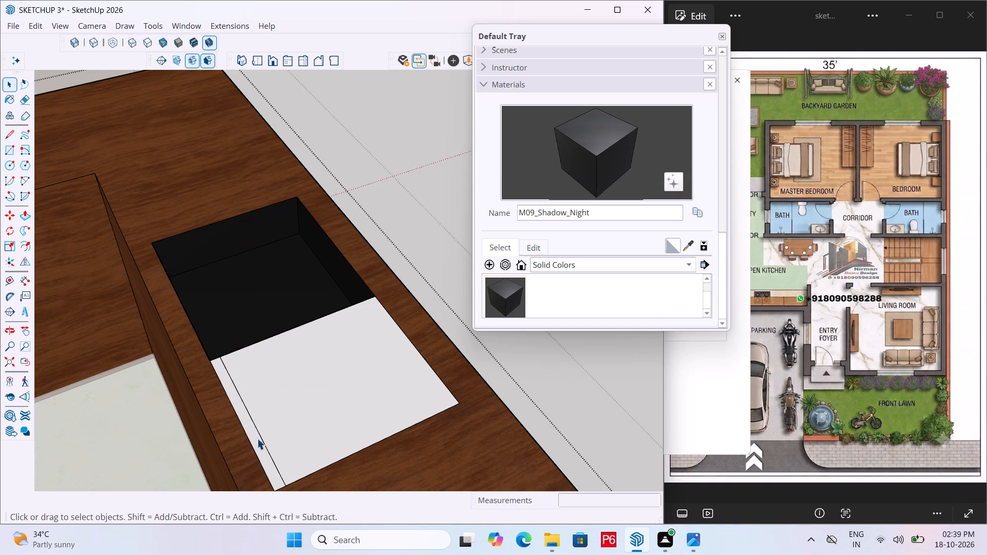
Array the drainboard's groove line across its width as 20 copies spaced 1" apart.
{"action": "left_click", "coordinate": [261, 439]}
{"action": "key", "text": "m"}
{"action": "scroll", "coordinate": [265, 380], "scroll_direction": "down", "scroll_amount": 2}
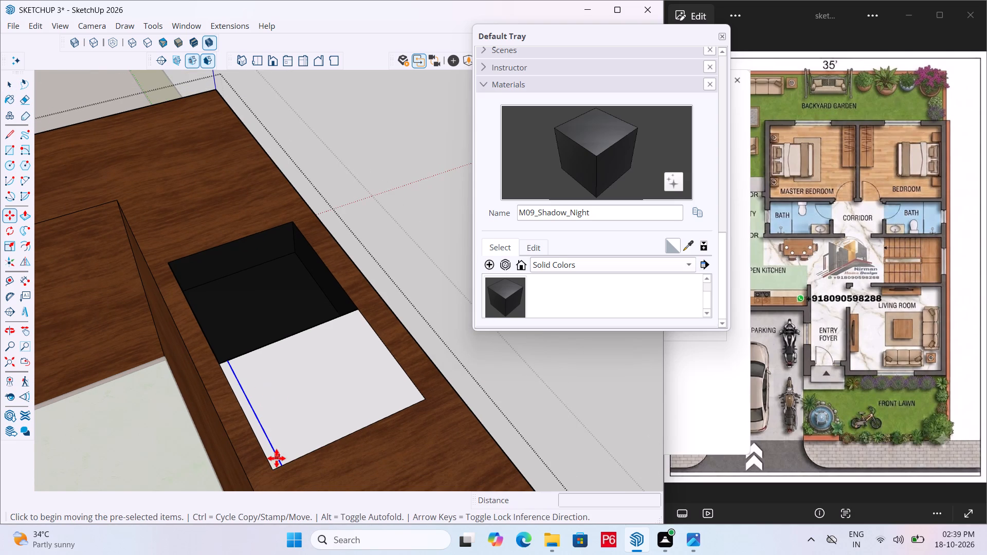
{"action": "left_click", "coordinate": [281, 464]}
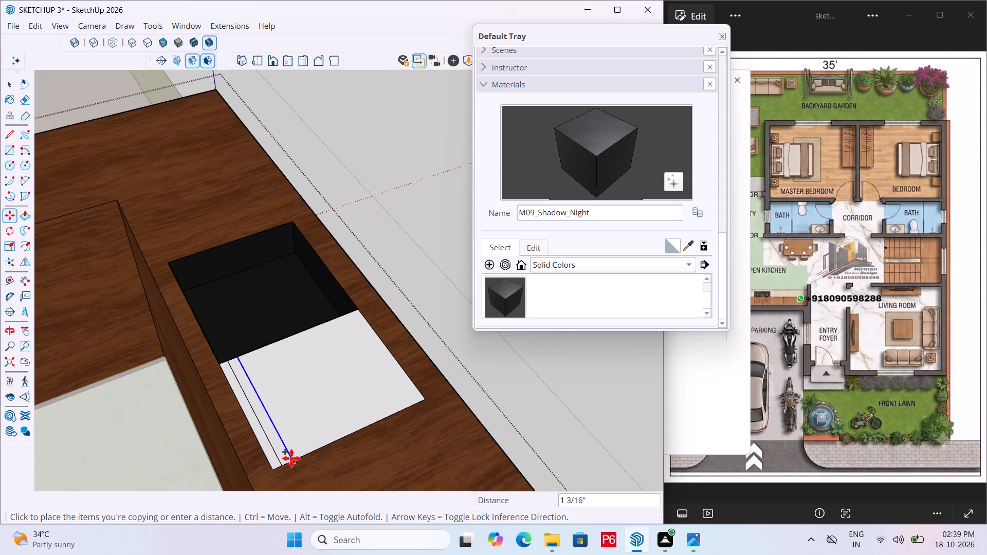
{"action": "type", "text": "1\""}
{"action": "key", "text": "Return"}
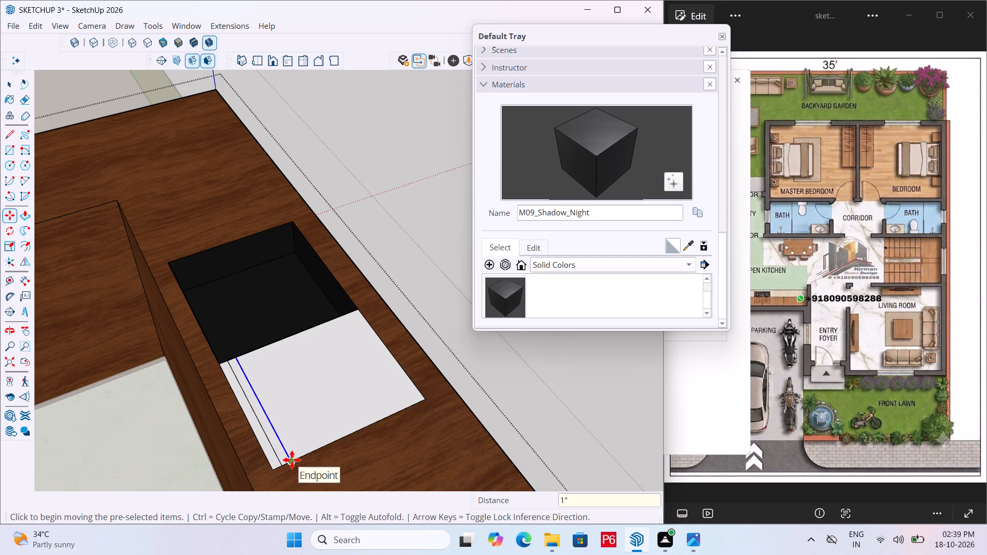
{"action": "key", "text": "asterisk"}
{"action": "type", "text": "10"}
{"action": "key", "text": "Return"}
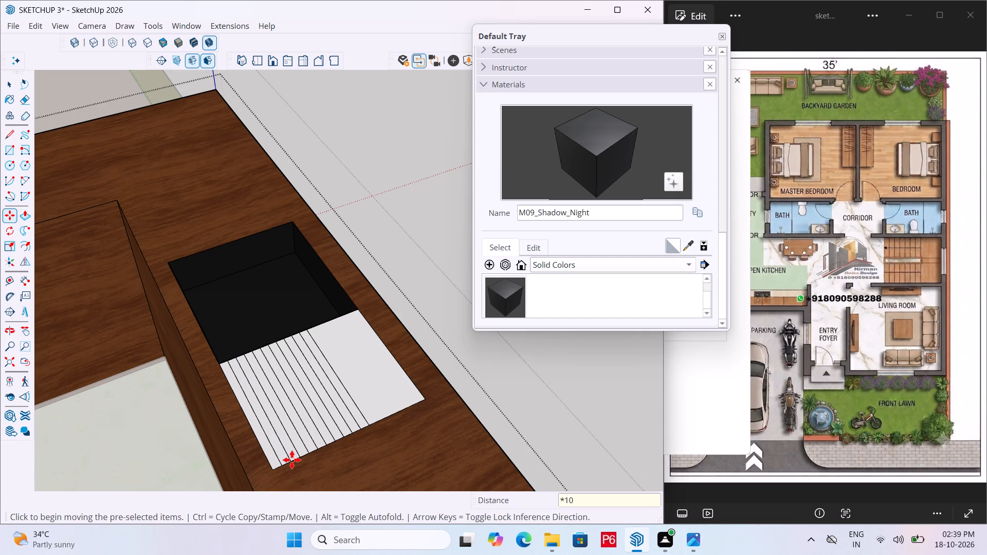
{"action": "type", "text": "*20"}
{"action": "key", "text": "Return"}
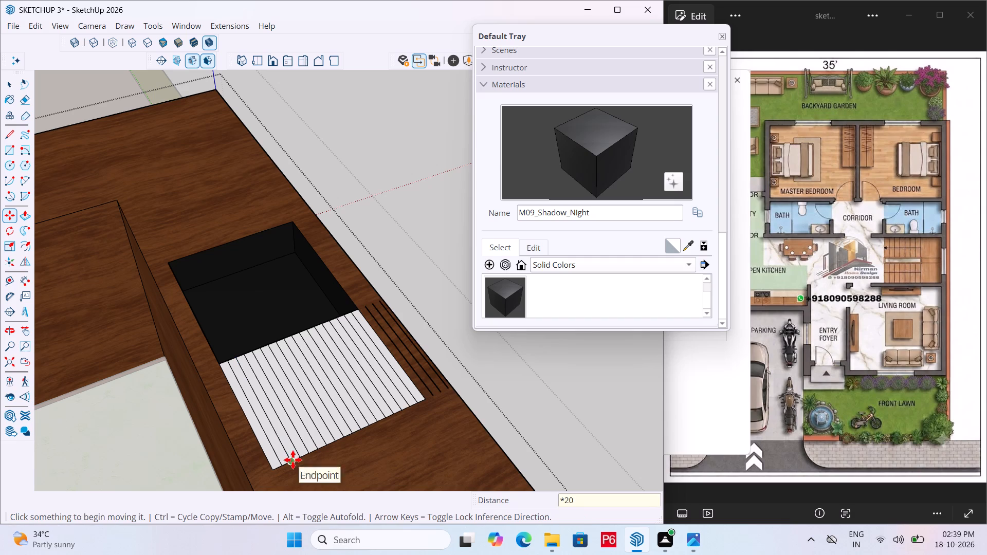
Erase the surplus groove lines that extend past the drainboard onto the wooden countertop, and save the model.
{"action": "key", "text": "Escape"}
{"action": "scroll", "coordinate": [441, 371], "scroll_direction": "up", "scroll_amount": 6}
{"action": "key", "text": "e"}
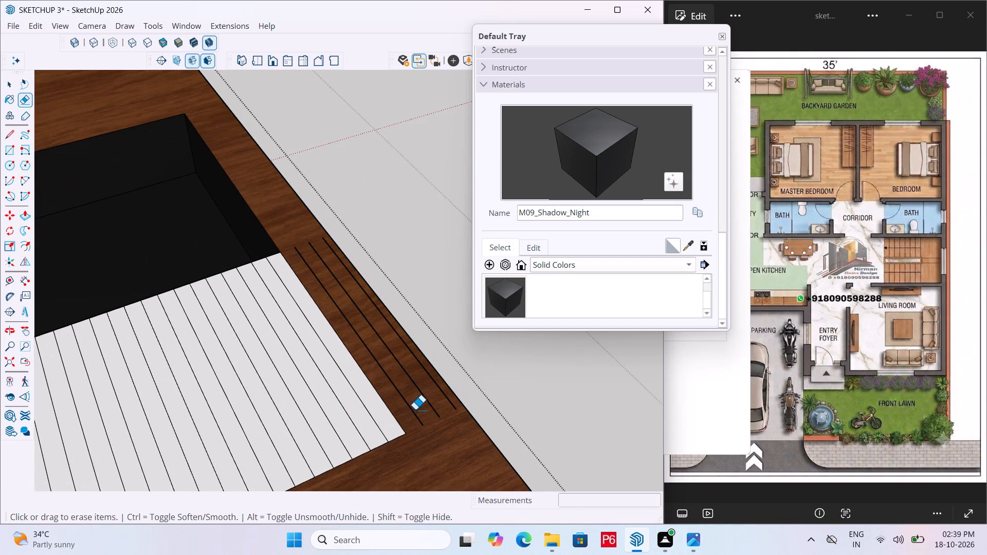
{"action": "left_click_drag", "start_coordinate": [409, 414], "coordinate": [423, 406]}
{"action": "left_click_drag", "start_coordinate": [424, 405], "coordinate": [431, 401]}
{"action": "left_click", "coordinate": [441, 393]}
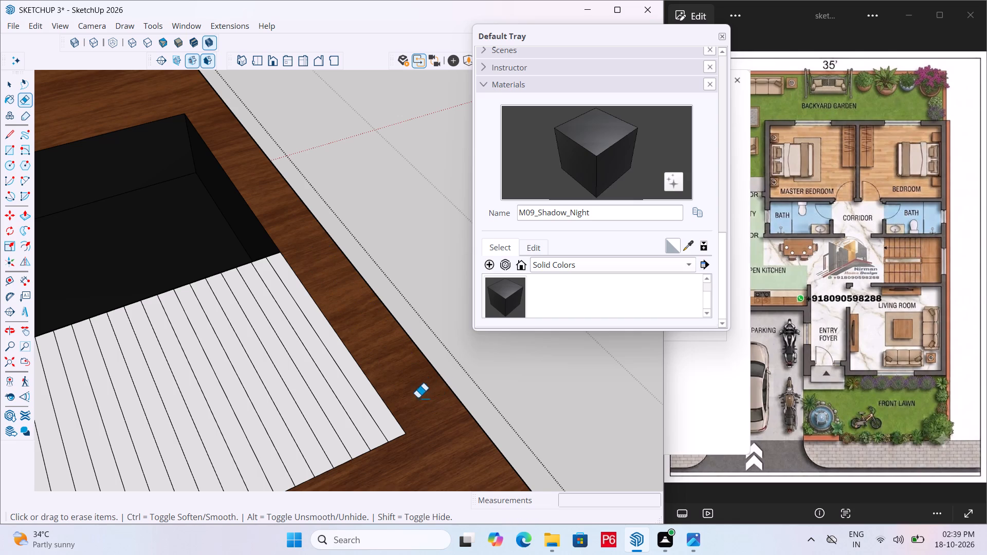
{"action": "scroll", "coordinate": [424, 363], "scroll_direction": "down", "scroll_amount": 6}
{"action": "key", "text": "ctrl+s"}
{"action": "key", "text": "ctrl+s"}
Draw a line lengthwise through the middle of the drainboard's first strip, between the midpoints of its two ends.
{"action": "scroll", "coordinate": [147, 445], "scroll_direction": "up", "scroll_amount": 2}
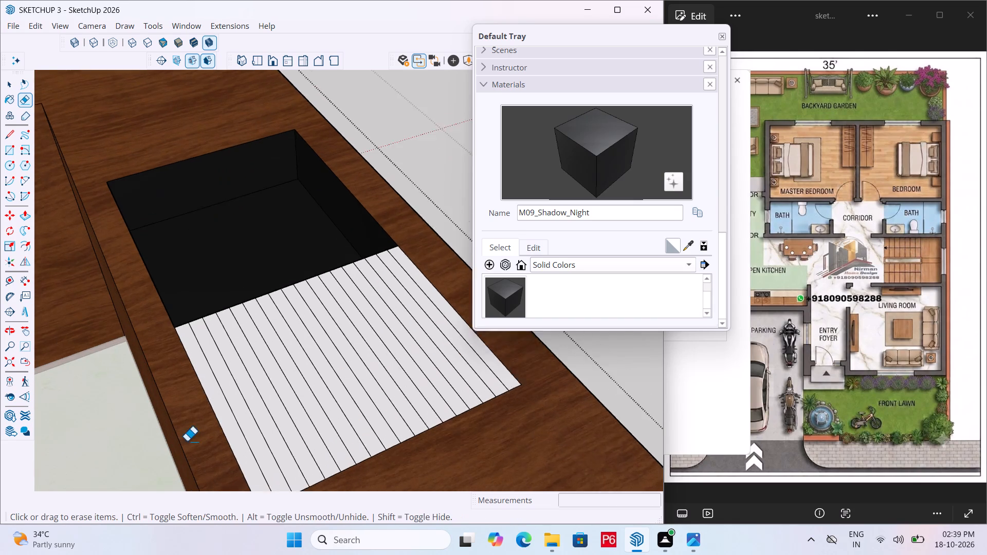
{"action": "scroll", "coordinate": [187, 441], "scroll_direction": "up", "scroll_amount": 2}
{"action": "scroll", "coordinate": [241, 338], "scroll_direction": "down", "scroll_amount": 5}
{"action": "key", "text": "l"}
{"action": "scroll", "coordinate": [205, 386], "scroll_direction": "up", "scroll_amount": 5}
{"action": "scroll", "coordinate": [203, 271], "scroll_direction": "up", "scroll_amount": 5}
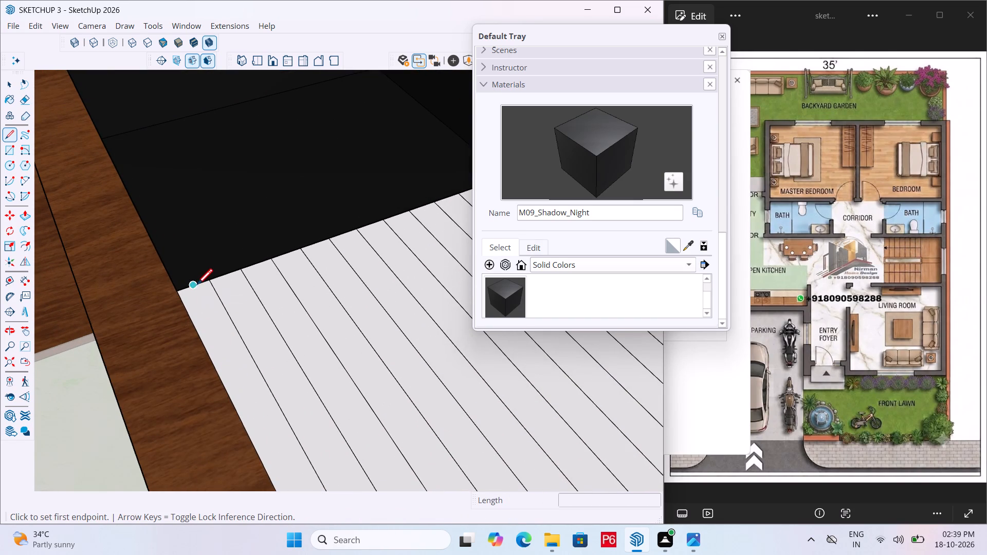
{"action": "left_click", "coordinate": [194, 288]}
{"action": "scroll", "coordinate": [185, 289], "scroll_direction": "down", "scroll_amount": 7}
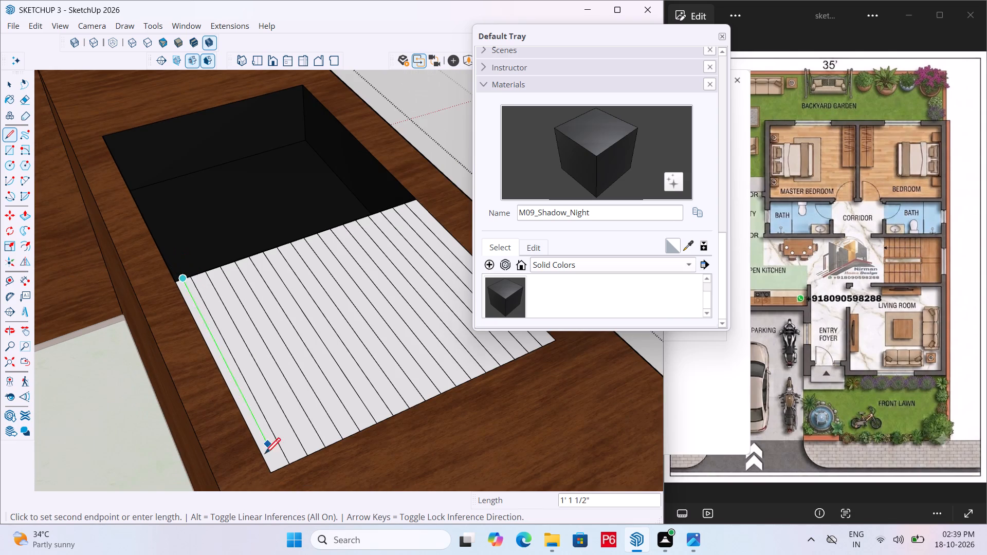
{"action": "scroll", "coordinate": [293, 475], "scroll_direction": "up", "scroll_amount": 5}
{"action": "left_click", "coordinate": [276, 464]}
{"action": "key", "text": "space"}
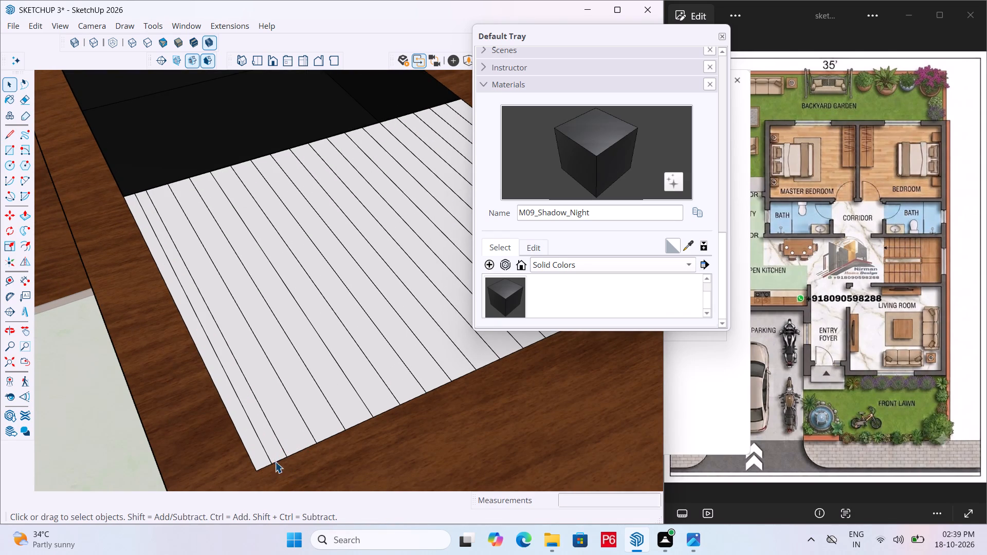
Array the new mid-strip line across the drainboard as 20 copies spaced 1" apart, halving every strip.
{"action": "left_click", "coordinate": [267, 454]}
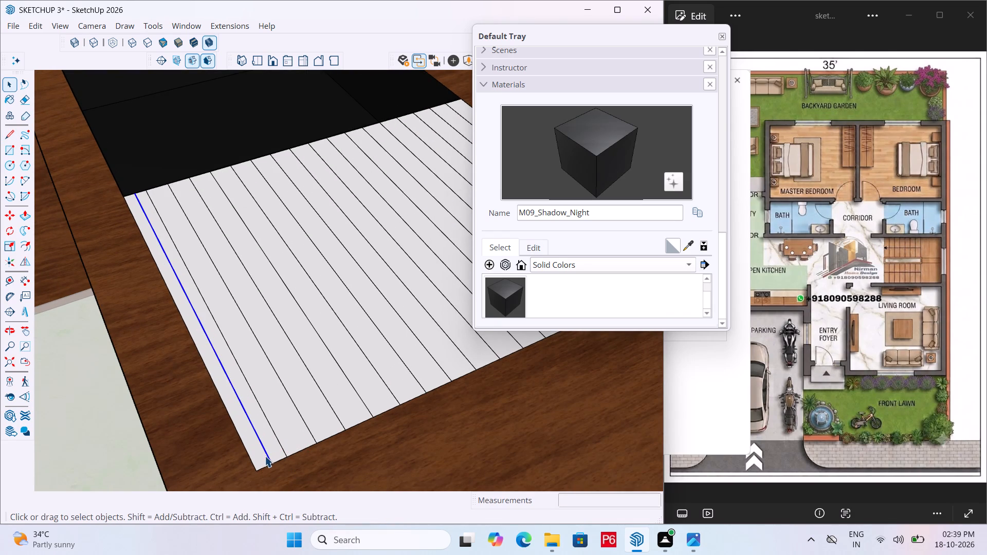
{"action": "key", "text": "m"}
{"action": "left_click", "coordinate": [271, 465]}
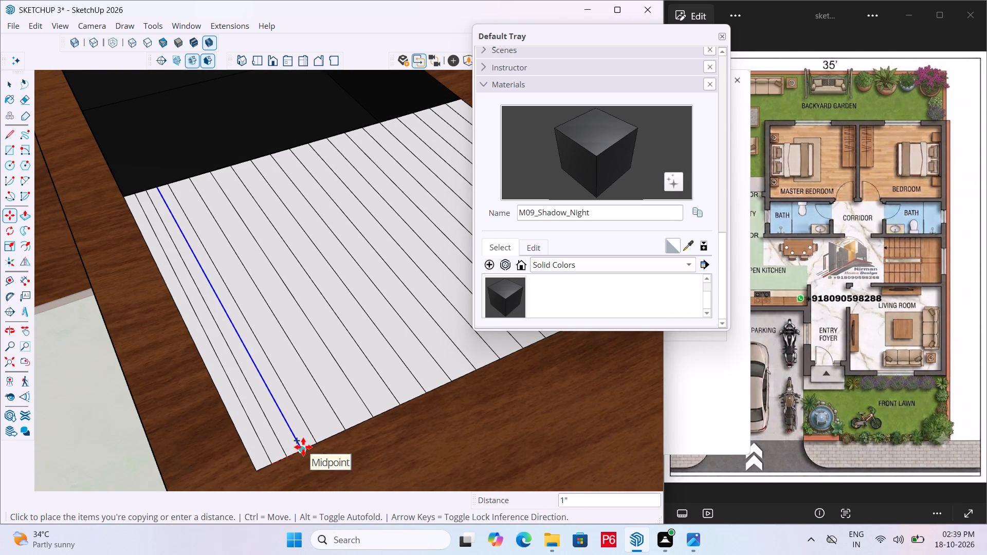
{"action": "left_click", "coordinate": [303, 447]}
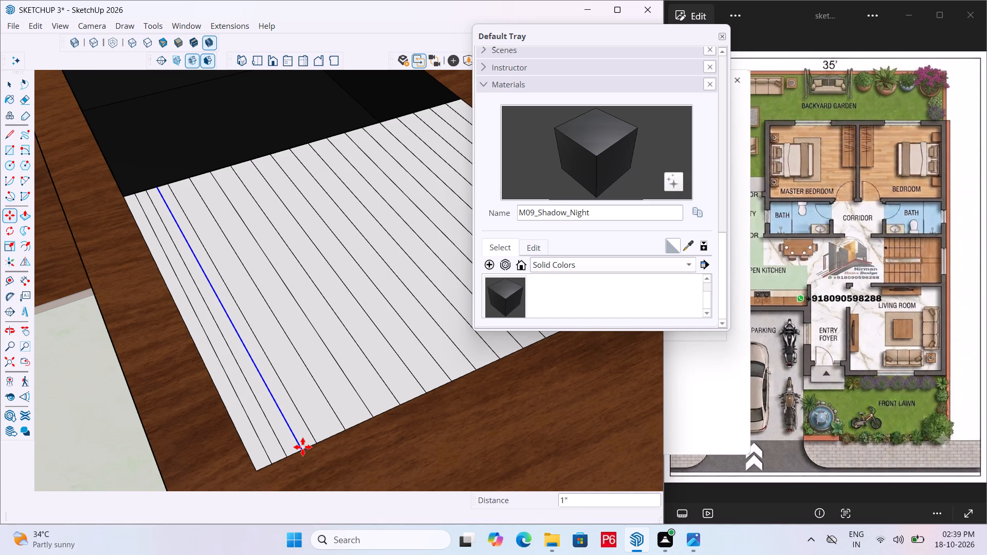
{"action": "type", "text": "*20"}
{"action": "key", "text": "Return"}
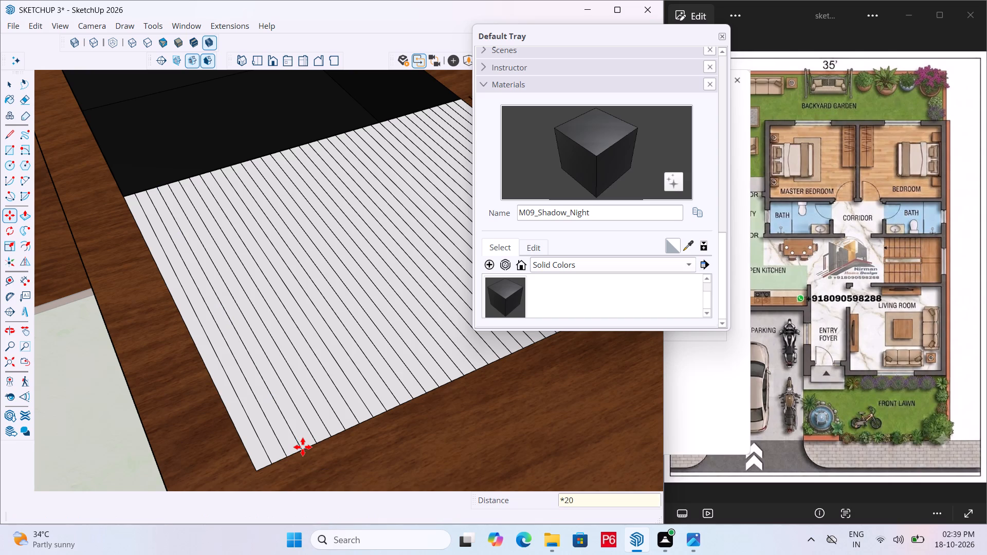
{"action": "scroll", "coordinate": [161, 441], "scroll_direction": "down", "scroll_amount": 7}
{"action": "key", "text": "Escape"}
Erase the surplus line copies lying on the wooden countertop beyond the drainboard's outer edge.
{"action": "scroll", "coordinate": [141, 290], "scroll_direction": "down", "scroll_amount": 6}
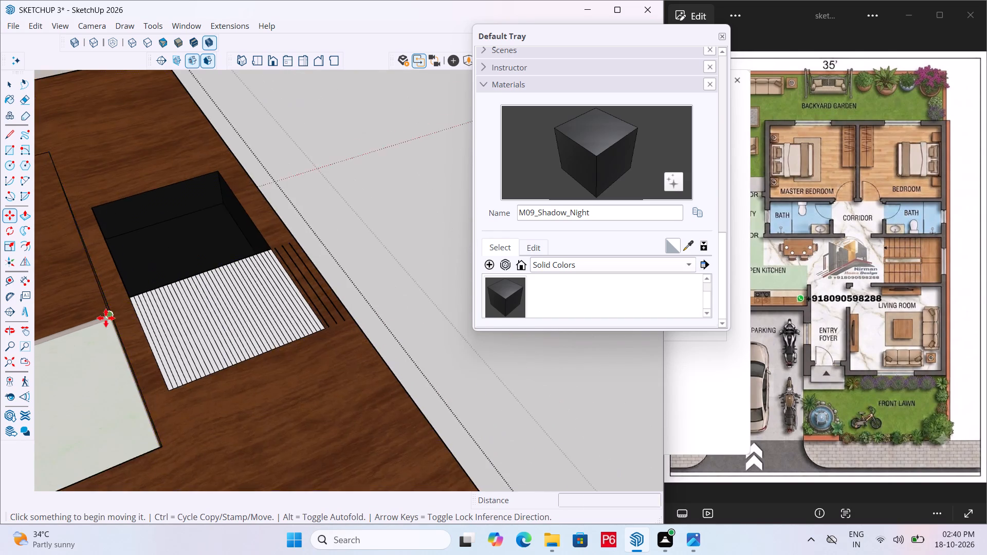
{"action": "scroll", "coordinate": [329, 270], "scroll_direction": "up", "scroll_amount": 6}
{"action": "key", "text": "e"}
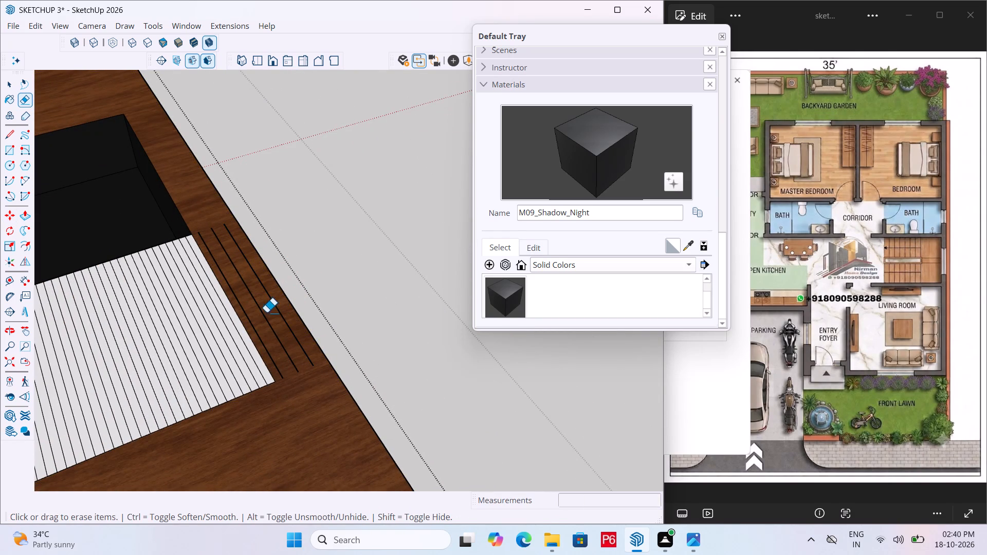
{"action": "left_click_drag", "start_coordinate": [247, 326], "coordinate": [276, 311]}
{"action": "double_click", "coordinate": [276, 311]}
{"action": "left_click", "coordinate": [278, 308]}
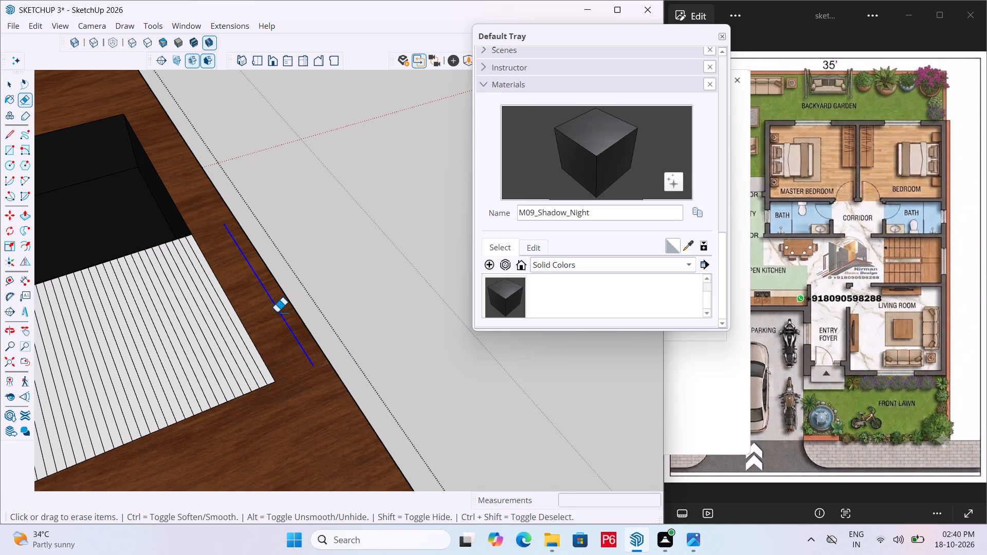
{"action": "left_click", "coordinate": [277, 312]}
{"action": "scroll", "coordinate": [329, 314], "scroll_direction": "down", "scroll_amount": 7}
{"action": "scroll", "coordinate": [112, 373], "scroll_direction": "up", "scroll_amount": 6}
{"action": "scroll", "coordinate": [87, 387], "scroll_direction": "down", "scroll_amount": 3}
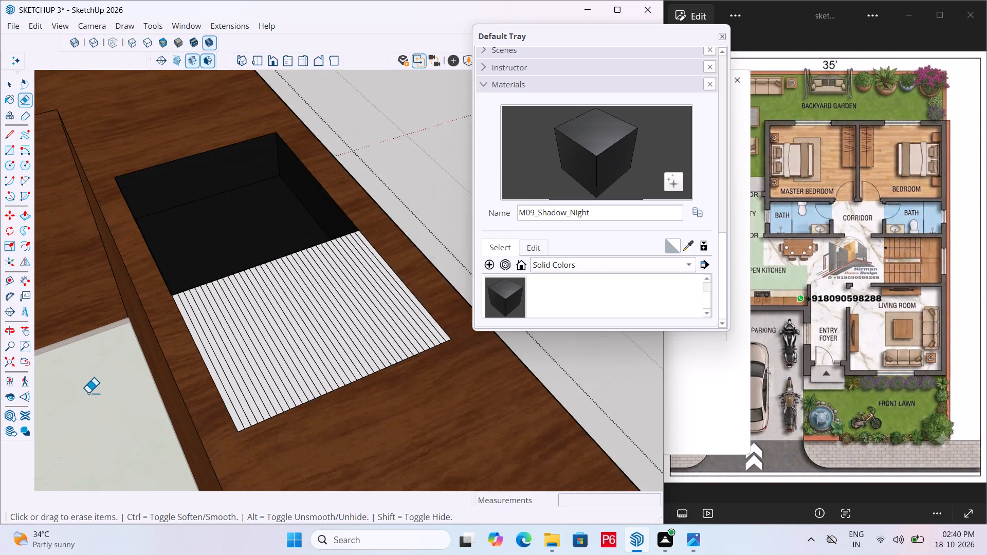
Choose Metal_06_1K from the Metal materials and paint every other drainboard strip near the inner edge, starting with the second strip.
{"action": "scroll", "coordinate": [208, 391], "scroll_direction": "up", "scroll_amount": 3}
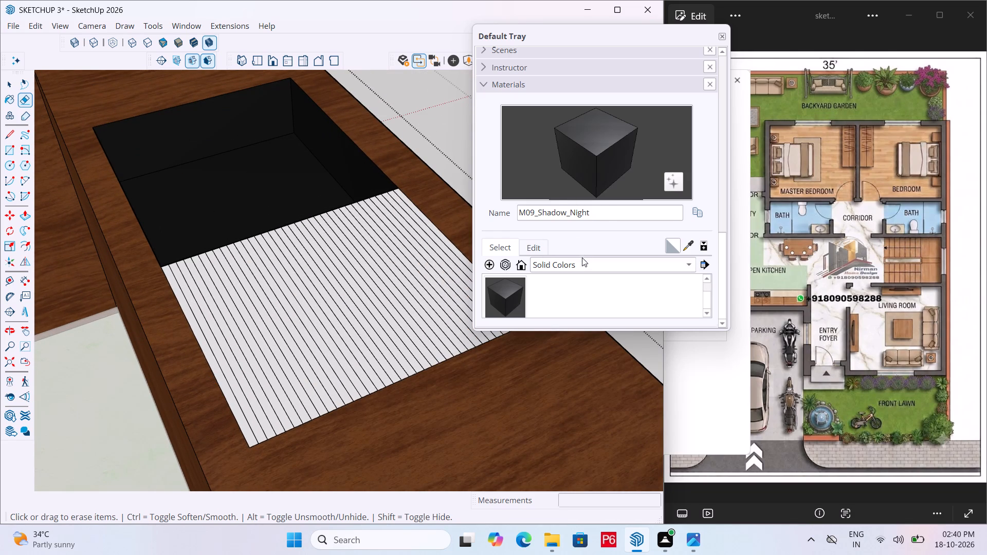
{"action": "left_click", "coordinate": [582, 268]}
{"action": "left_click", "coordinate": [577, 206]}
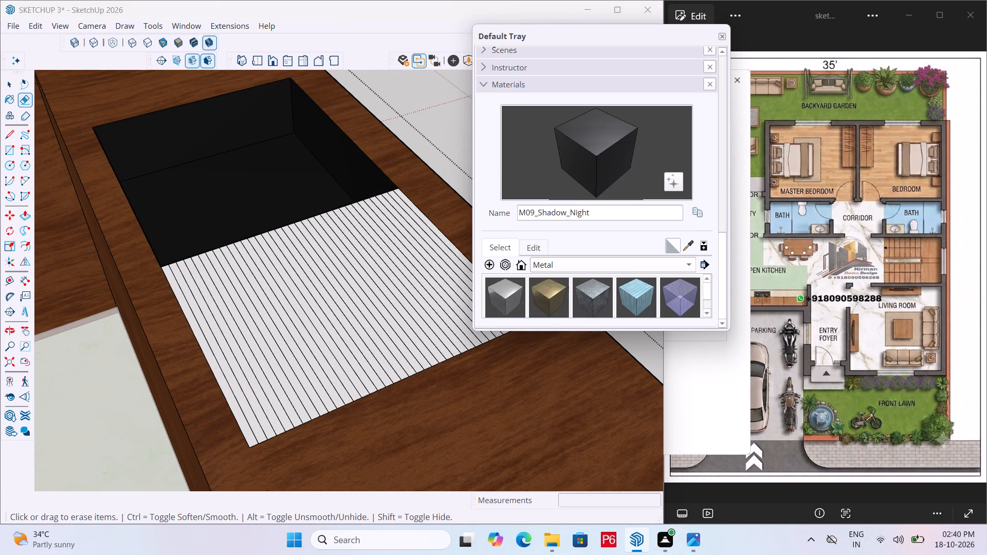
{"action": "left_click", "coordinate": [510, 296]}
{"action": "scroll", "coordinate": [237, 401], "scroll_direction": "up", "scroll_amount": 4}
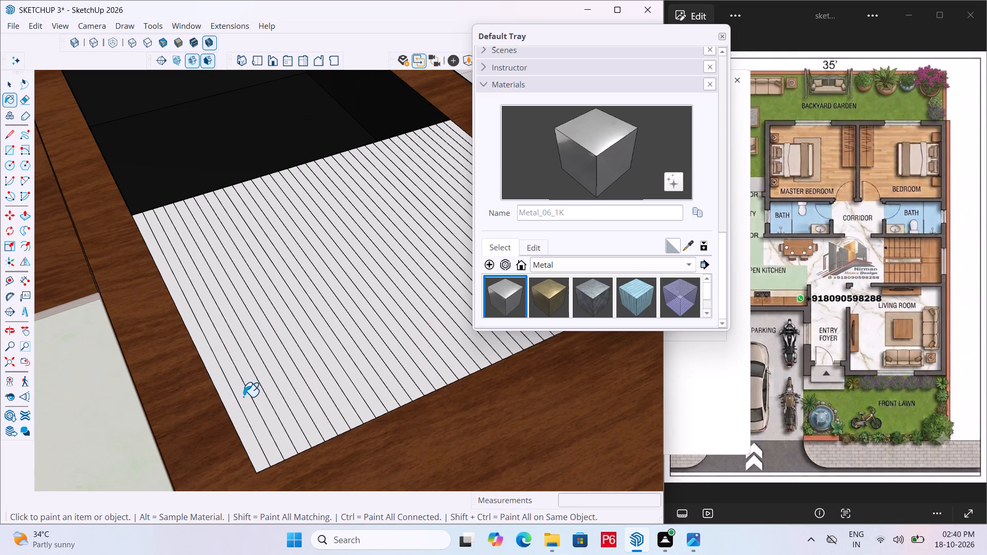
{"action": "left_click", "coordinate": [243, 397]}
{"action": "left_click", "coordinate": [271, 390]}
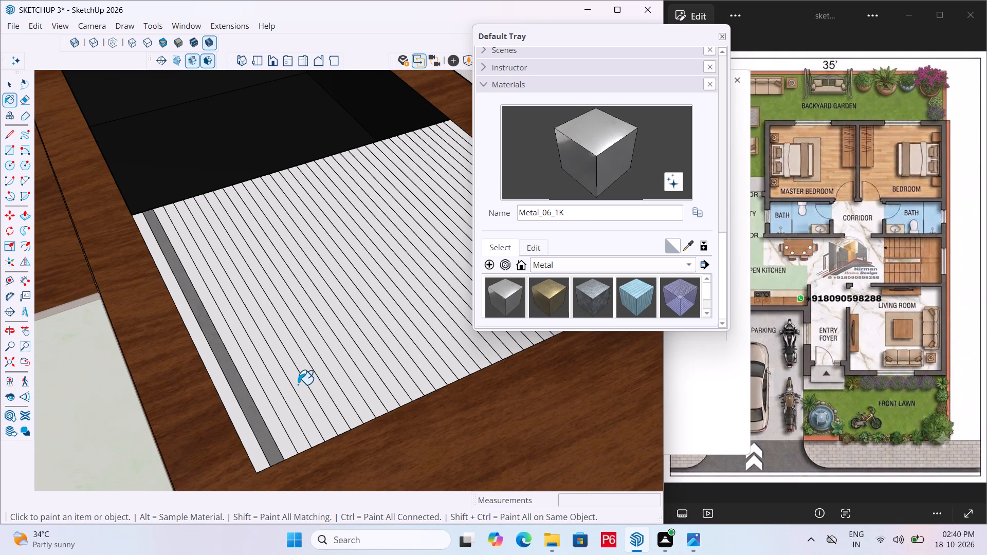
{"action": "left_click", "coordinate": [298, 384]}
{"action": "left_click", "coordinate": [325, 377]}
{"action": "left_click", "coordinate": [354, 369]}
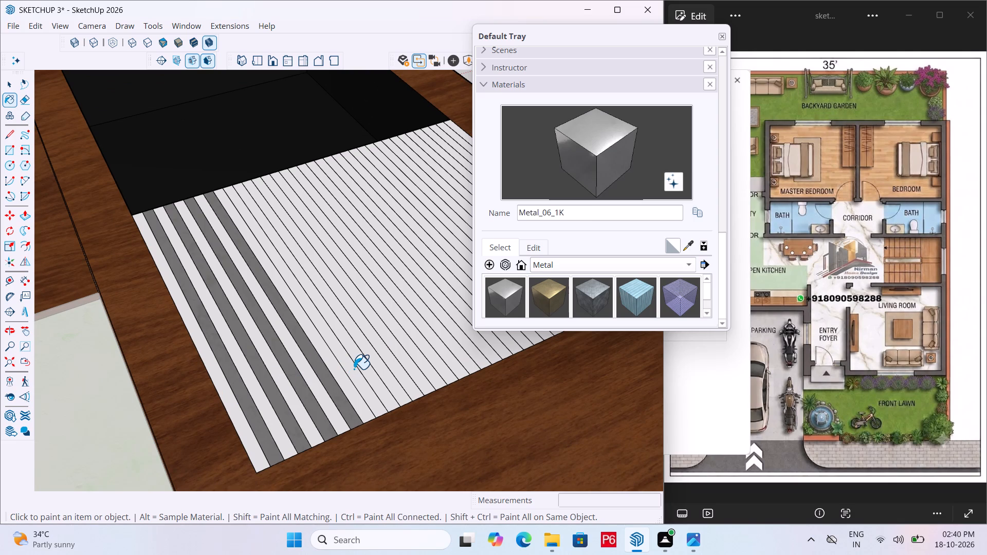
{"action": "left_click", "coordinate": [375, 363]}
Continue painting alternate strips through the middle of the drainboard with Metal_06_1K.
{"action": "scroll", "coordinate": [208, 418], "scroll_direction": "down", "scroll_amount": 5}
{"action": "scroll", "coordinate": [395, 353], "scroll_direction": "up", "scroll_amount": 5}
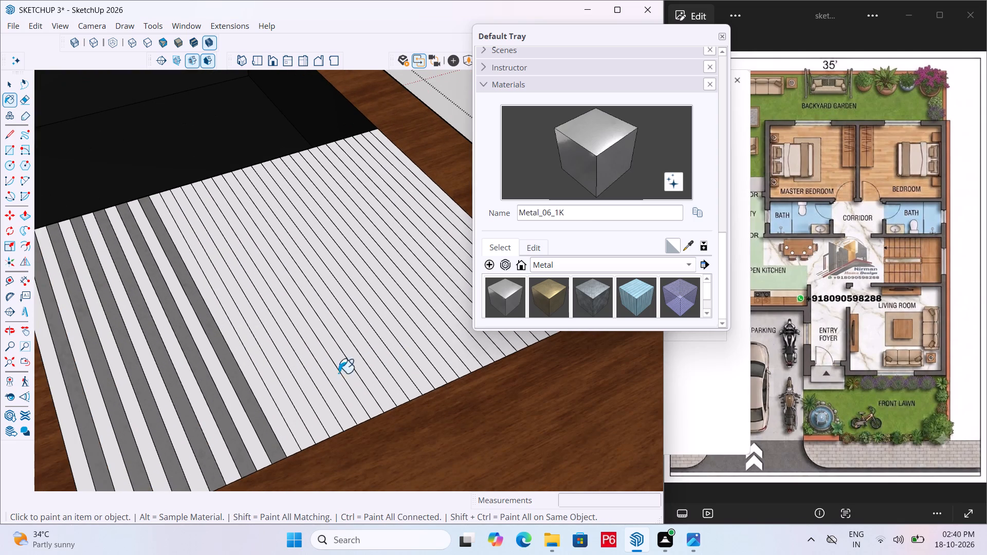
{"action": "left_click", "coordinate": [280, 400]}
{"action": "left_click", "coordinate": [312, 397]}
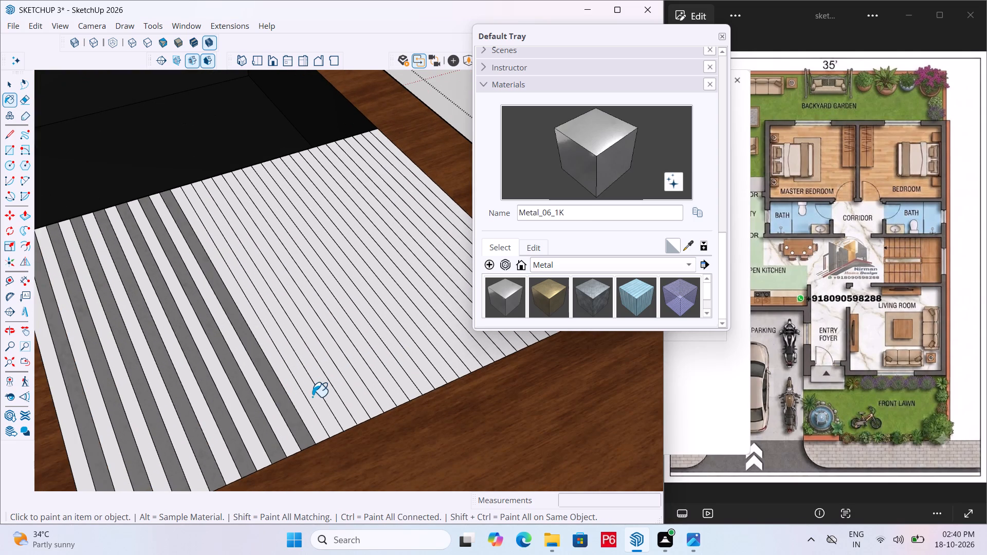
{"action": "left_click_drag", "start_coordinate": [344, 390], "coordinate": [350, 388]}
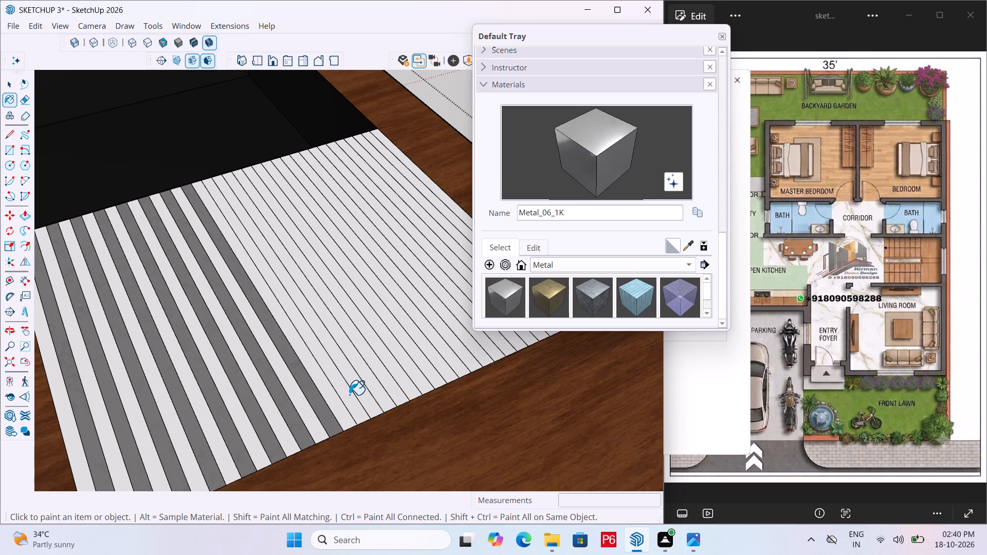
{"action": "left_click", "coordinate": [349, 395]}
{"action": "double_click", "coordinate": [376, 382]}
{"action": "double_click", "coordinate": [401, 371]}
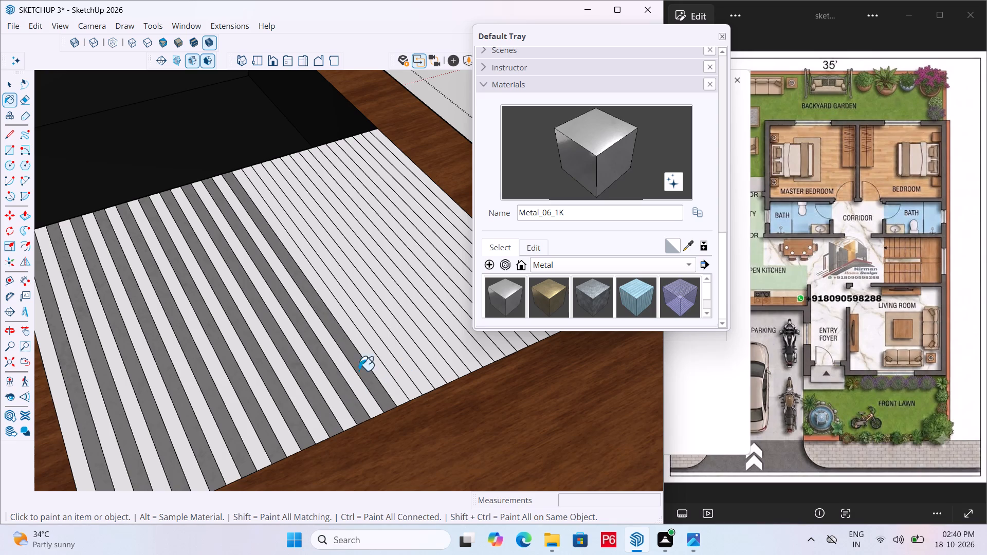
Paint the remaining alternate strips up to the drainboard's outer edge with Metal_06_1K, and leave the Paint tool.
{"action": "scroll", "coordinate": [124, 419], "scroll_direction": "down", "scroll_amount": 4}
{"action": "scroll", "coordinate": [399, 326], "scroll_direction": "up", "scroll_amount": 5}
{"action": "double_click", "coordinate": [277, 407]}
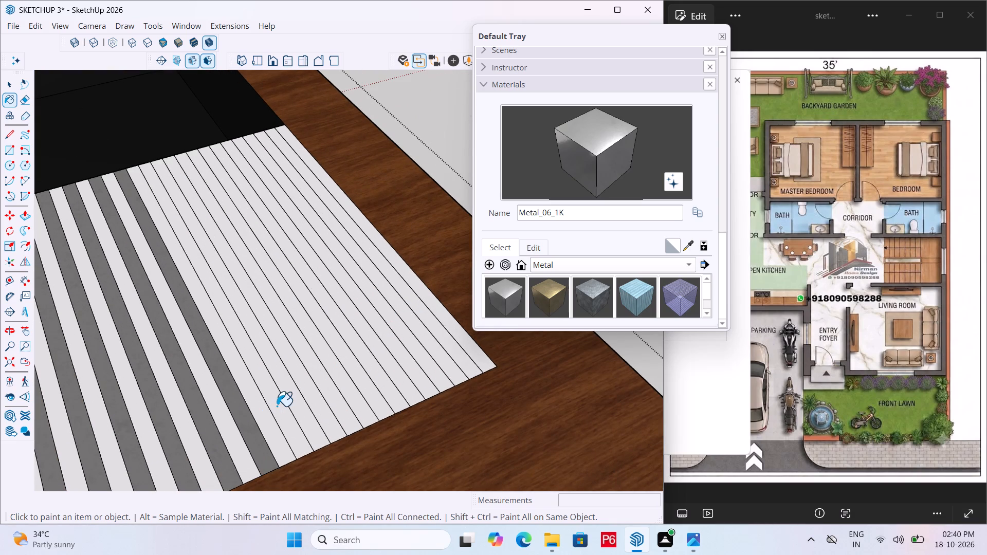
{"action": "left_click", "coordinate": [307, 393]}
{"action": "left_click", "coordinate": [336, 381]}
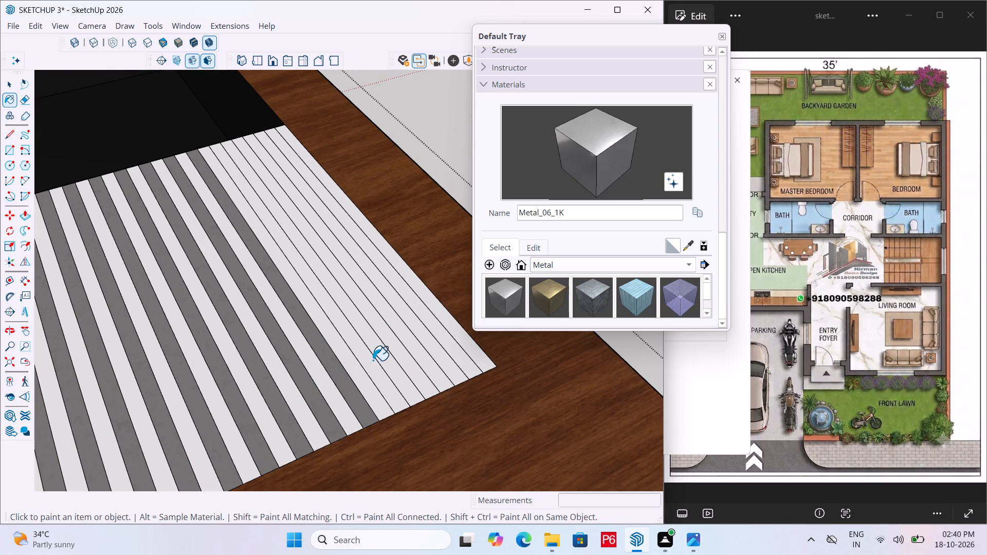
{"action": "left_click", "coordinate": [373, 360]}
{"action": "left_click", "coordinate": [397, 352]}
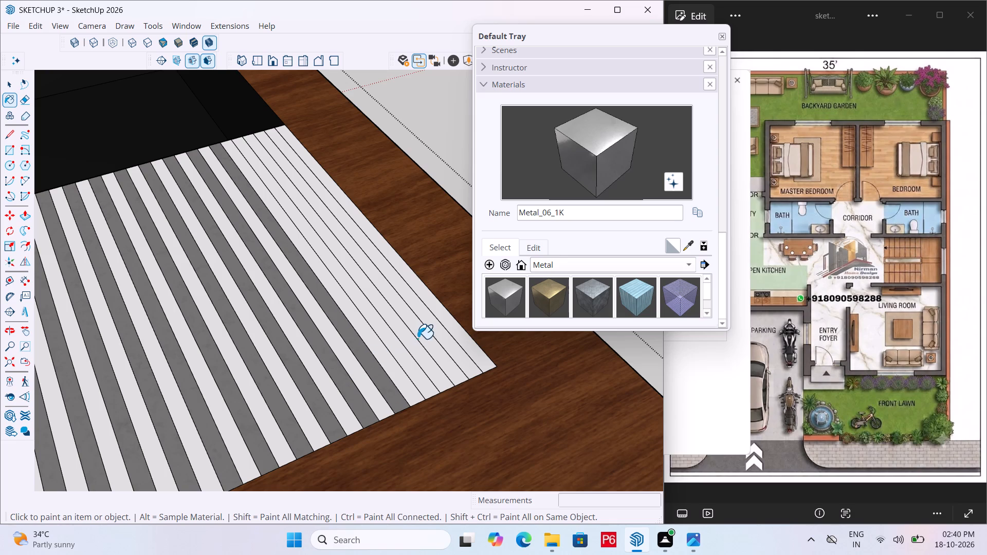
{"action": "left_click", "coordinate": [422, 334]}
{"action": "left_click", "coordinate": [438, 313]}
{"action": "scroll", "coordinate": [439, 298], "scroll_direction": "down", "scroll_amount": 7}
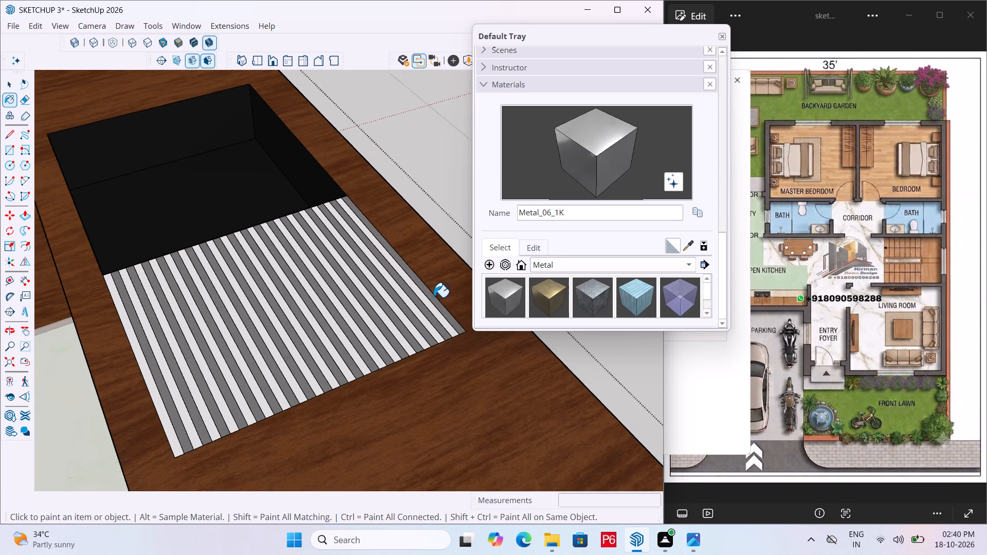
{"action": "scroll", "coordinate": [90, 359], "scroll_direction": "up", "scroll_amount": 4}
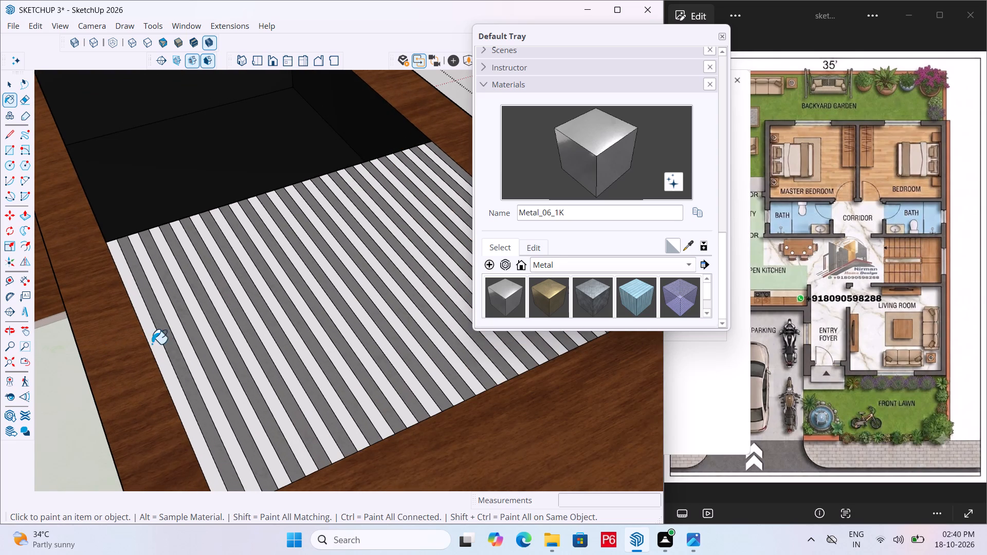
{"action": "middle_click_drag", "start_coordinate": [161, 341], "coordinate": [162, 357]}
{"action": "key", "text": "space"}
{"action": "scroll", "coordinate": [226, 179], "scroll_direction": "up", "scroll_amount": 6}
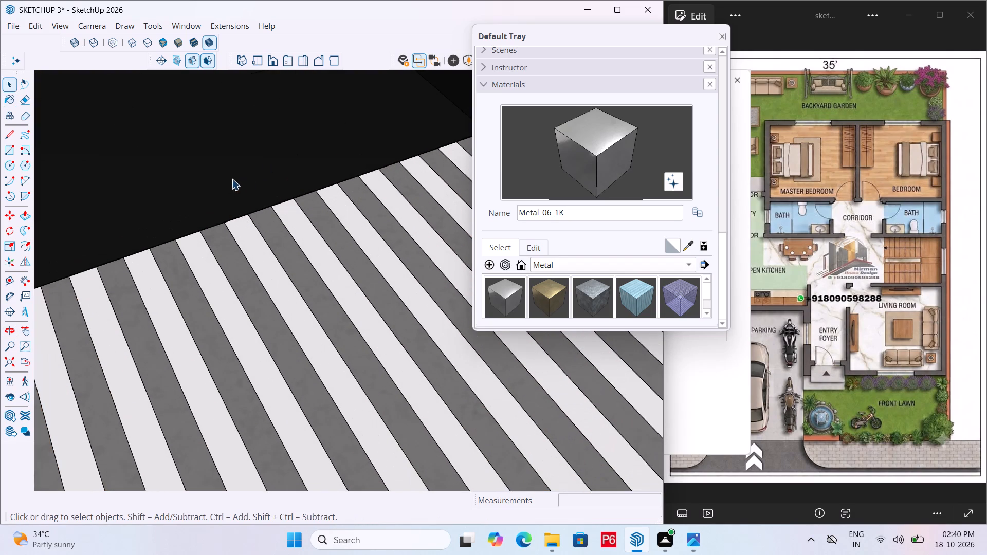
Draw a rectangle about 5/8" by 1' 6" across the strip ends where the drainboard meets the sink basin.
{"action": "left_click", "coordinate": [235, 216]}
{"action": "scroll", "coordinate": [217, 207], "scroll_direction": "down", "scroll_amount": 4}
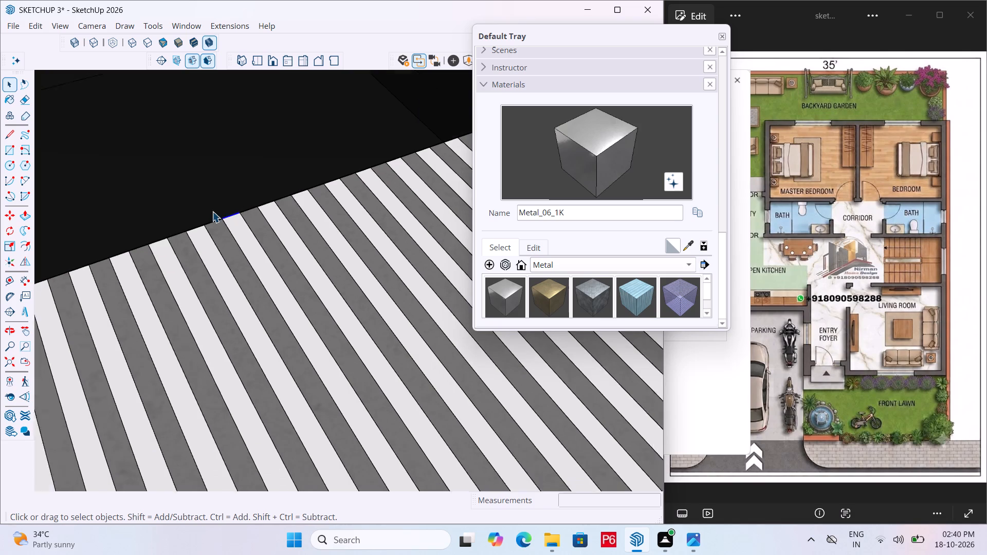
{"action": "scroll", "coordinate": [212, 211], "scroll_direction": "down", "scroll_amount": 2}
{"action": "key", "text": "Escape"}
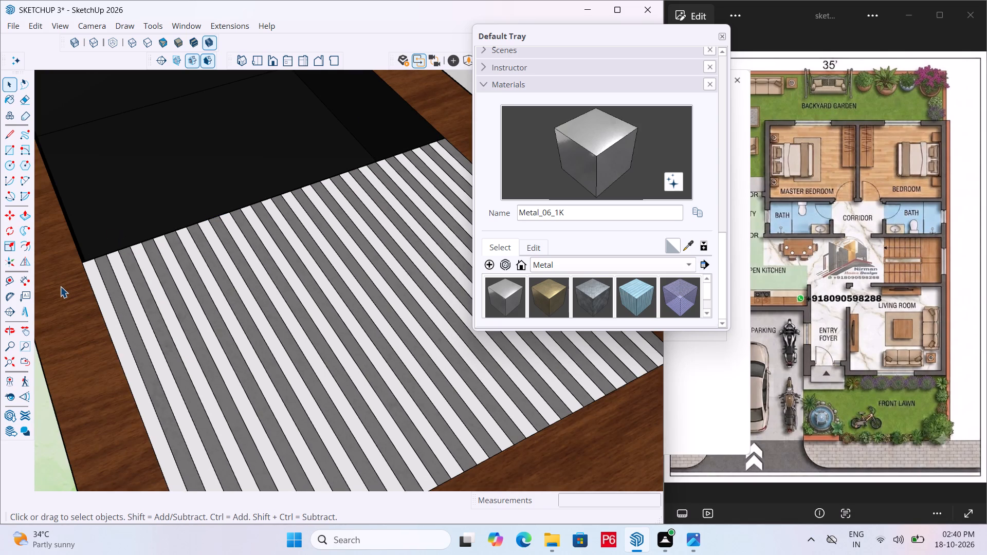
{"action": "key", "text": "r"}
{"action": "double_click", "coordinate": [87, 264]}
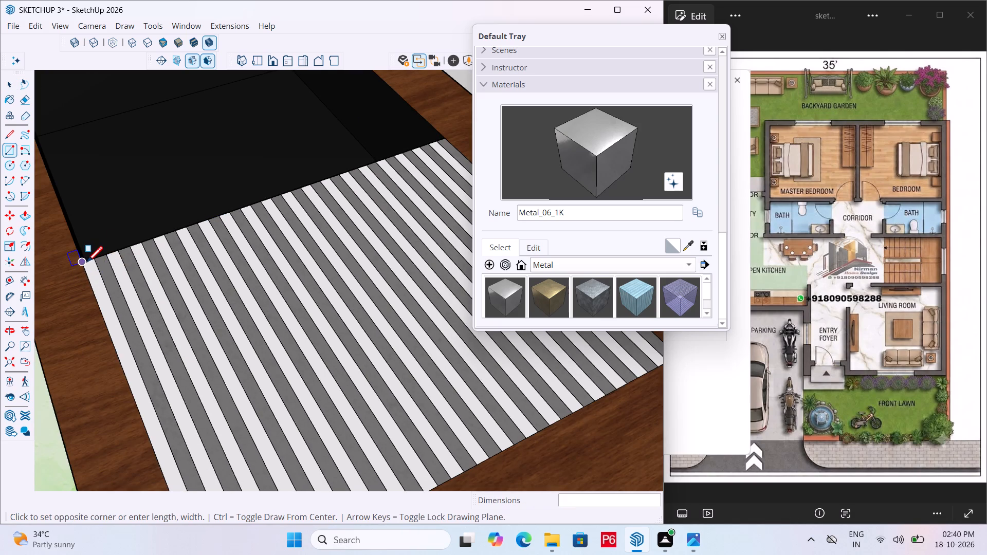
{"action": "scroll", "coordinate": [0, 360], "scroll_direction": "down", "scroll_amount": 5}
{"action": "scroll", "coordinate": [70, 320], "scroll_direction": "down", "scroll_amount": 6}
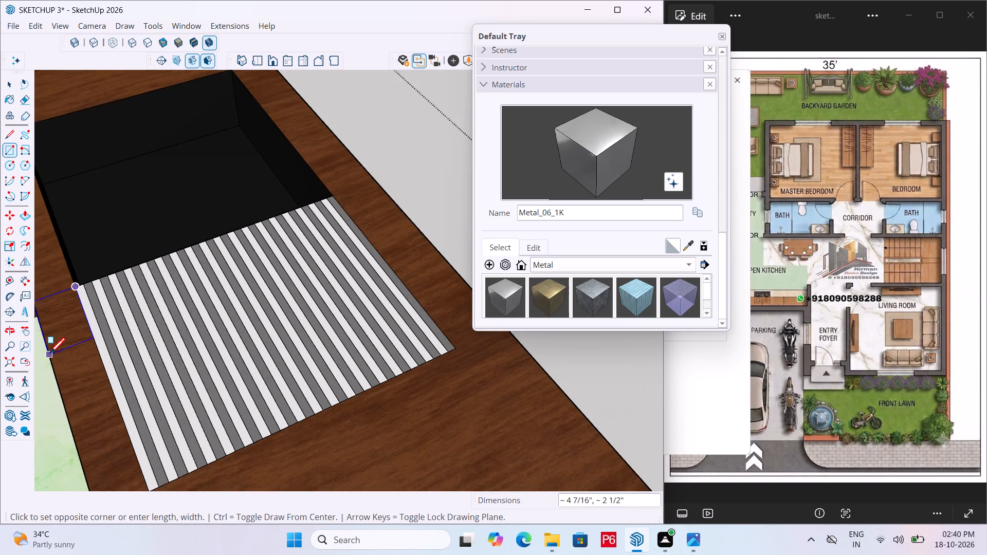
{"action": "scroll", "coordinate": [296, 211], "scroll_direction": "up", "scroll_amount": 6}
{"action": "left_click", "coordinate": [332, 214]}
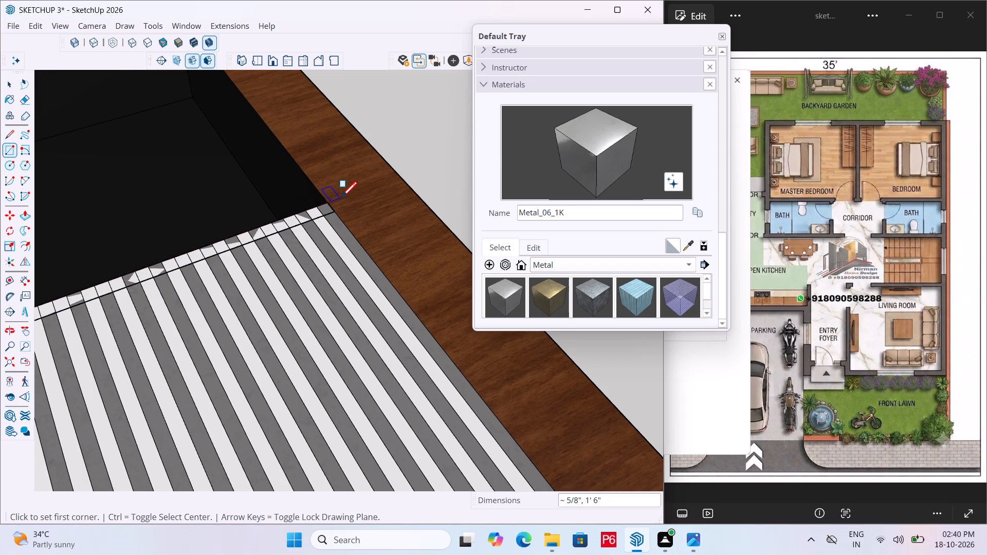
{"action": "scroll", "coordinate": [343, 199], "scroll_direction": "down", "scroll_amount": 4}
{"action": "key", "text": "space"}
{"action": "scroll", "coordinate": [278, 264], "scroll_direction": "down", "scroll_amount": 4}
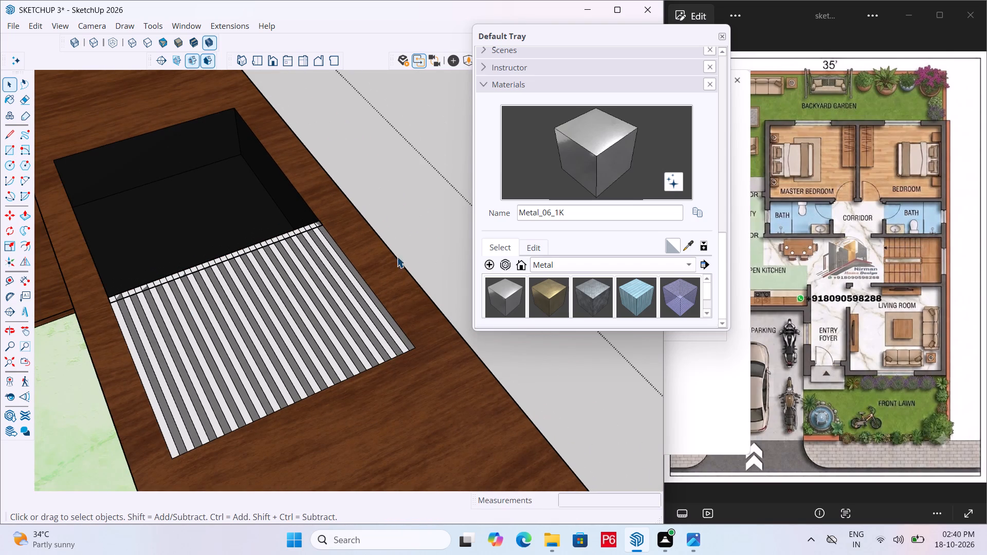
Paint the narrow border rectangle between the sink basin and the drainboard strips with Metal_06_1K.
{"action": "left_click", "coordinate": [497, 293]}
{"action": "scroll", "coordinate": [73, 265], "scroll_direction": "up", "scroll_amount": 10}
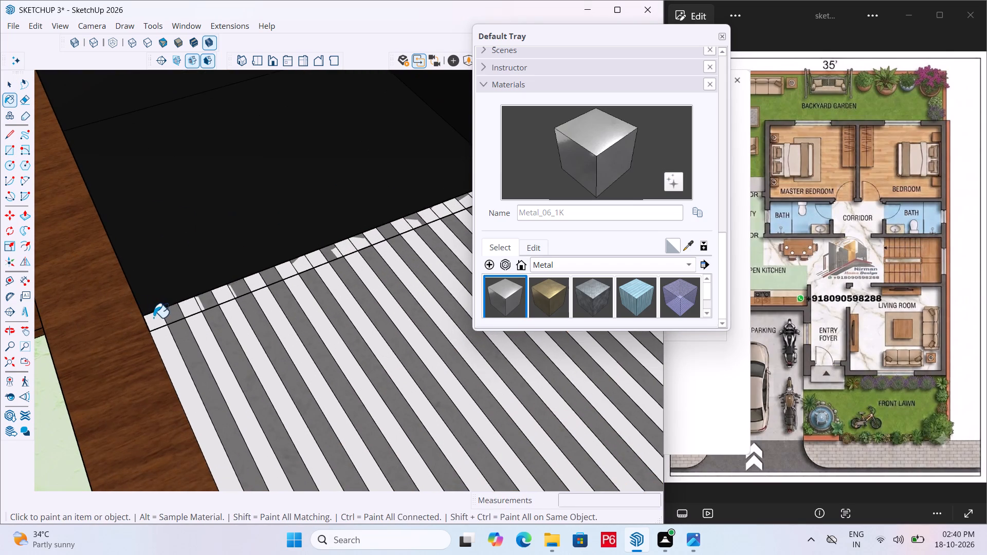
{"action": "left_click_drag", "start_coordinate": [153, 318], "coordinate": [165, 315]}
{"action": "left_click", "coordinate": [155, 318]}
{"action": "left_click_drag", "start_coordinate": [155, 318], "coordinate": [160, 321]}
{"action": "triple_click", "coordinate": [160, 322]}
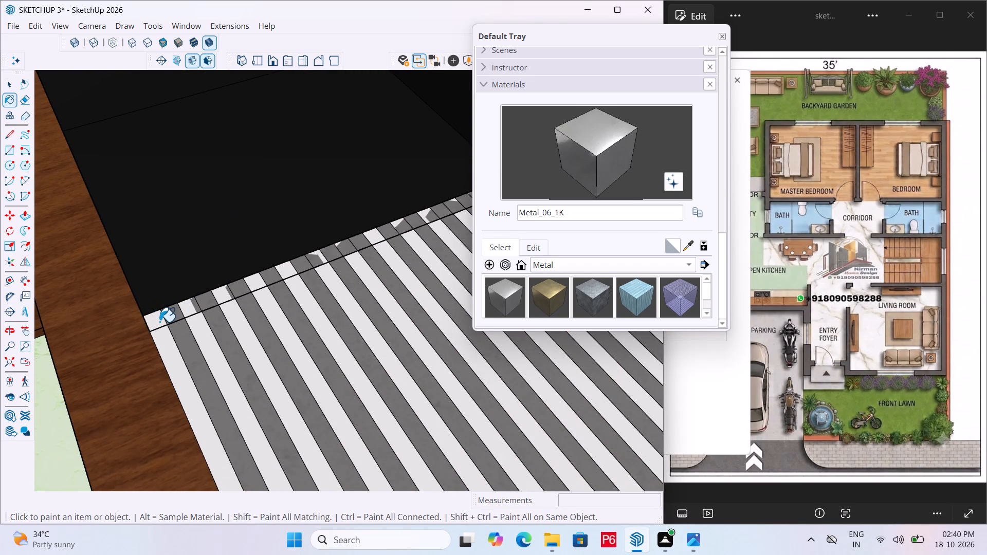
{"action": "scroll", "coordinate": [117, 320], "scroll_direction": "down", "scroll_amount": 6}
{"action": "scroll", "coordinate": [146, 322], "scroll_direction": "up", "scroll_amount": 5}
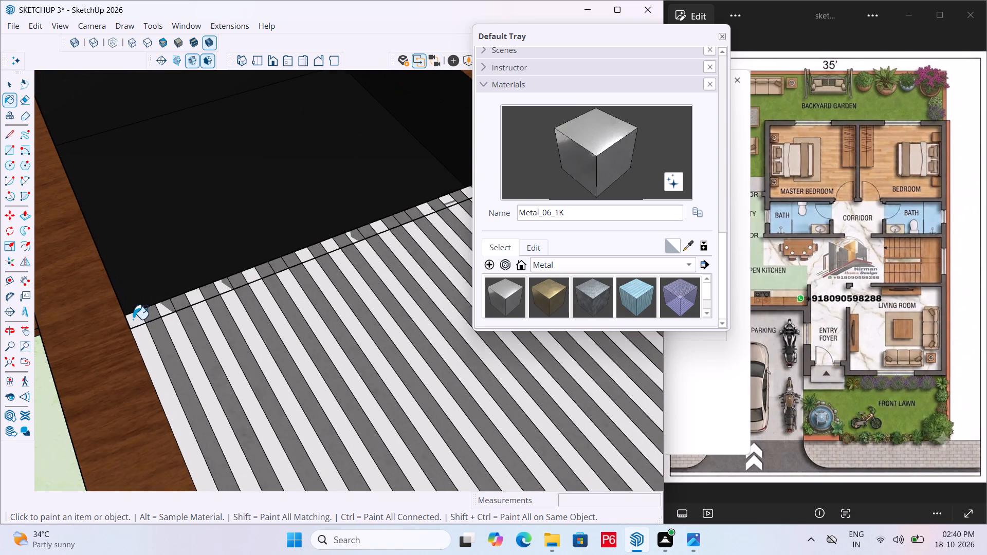
{"action": "double_click", "coordinate": [135, 317]}
{"action": "triple_click", "coordinate": [175, 308]}
{"action": "scroll", "coordinate": [143, 317], "scroll_direction": "down", "scroll_amount": 3}
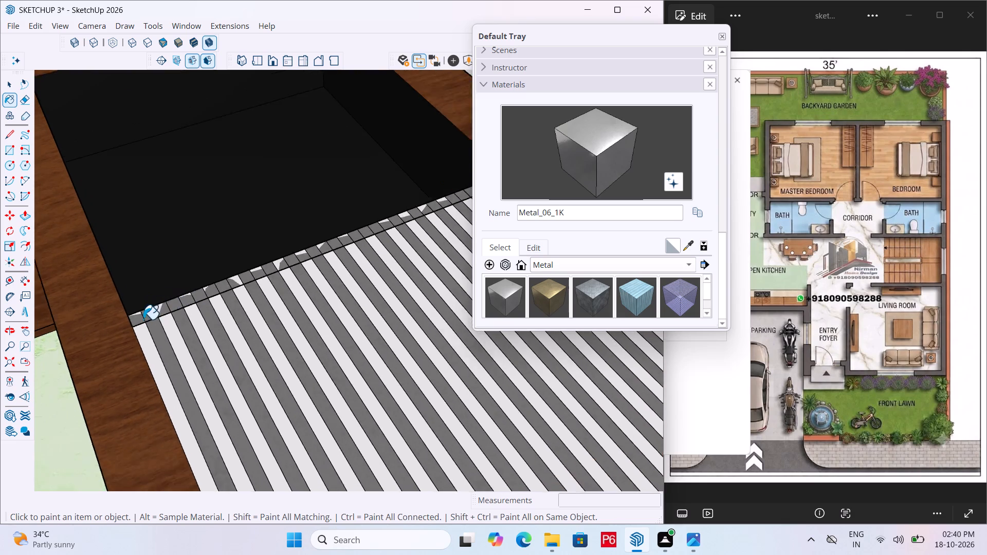
{"action": "scroll", "coordinate": [143, 319], "scroll_direction": "down", "scroll_amount": 7}
{"action": "scroll", "coordinate": [161, 370], "scroll_direction": "up", "scroll_amount": 6}
{"action": "key", "text": "space"}
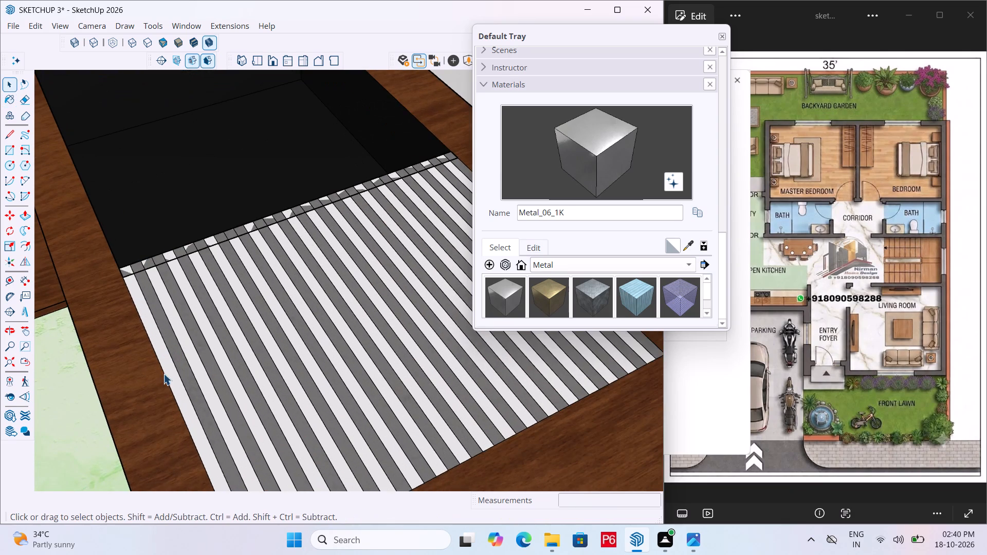
Open the drainboard group for editing and delete the first five unpainted white strip faces, keeping their edges.
{"action": "left_click", "coordinate": [171, 372]}
{"action": "double_click", "coordinate": [171, 372]}
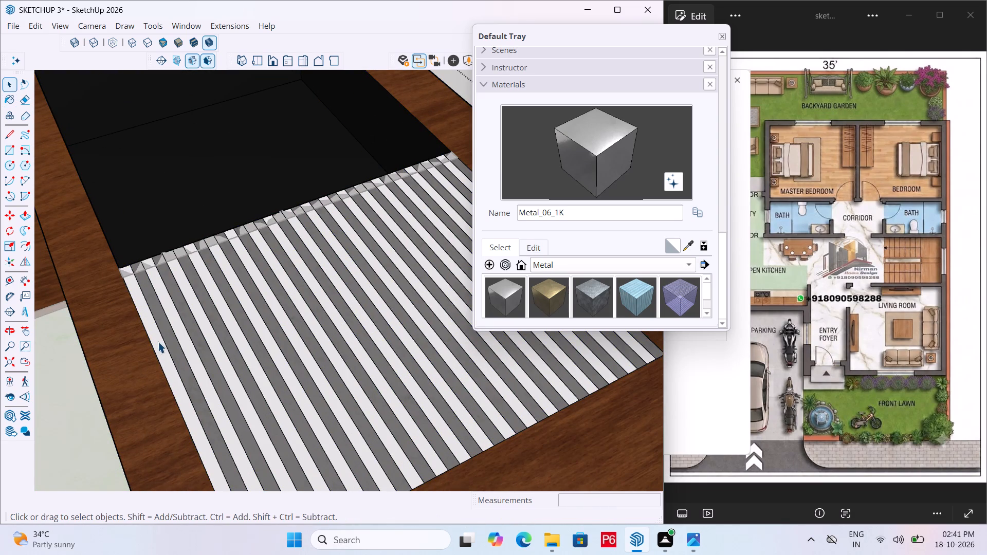
{"action": "left_click", "coordinate": [158, 342]}
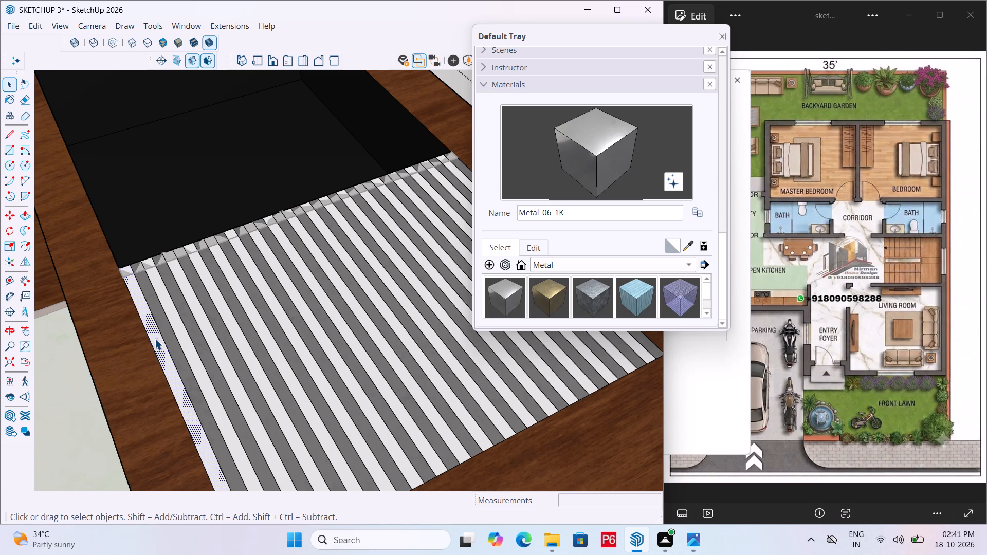
{"action": "key", "text": "Delete"}
{"action": "left_click", "coordinate": [187, 350]}
{"action": "key", "text": "Delete"}
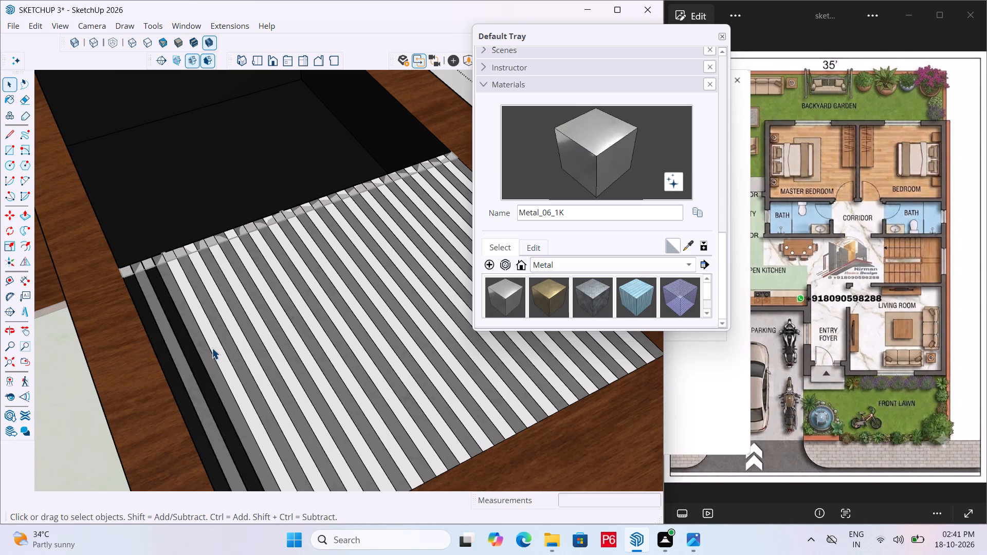
{"action": "left_click", "coordinate": [214, 348]}
{"action": "key", "text": "Delete"}
{"action": "left_click", "coordinate": [243, 349]}
{"action": "key", "text": "Delete"}
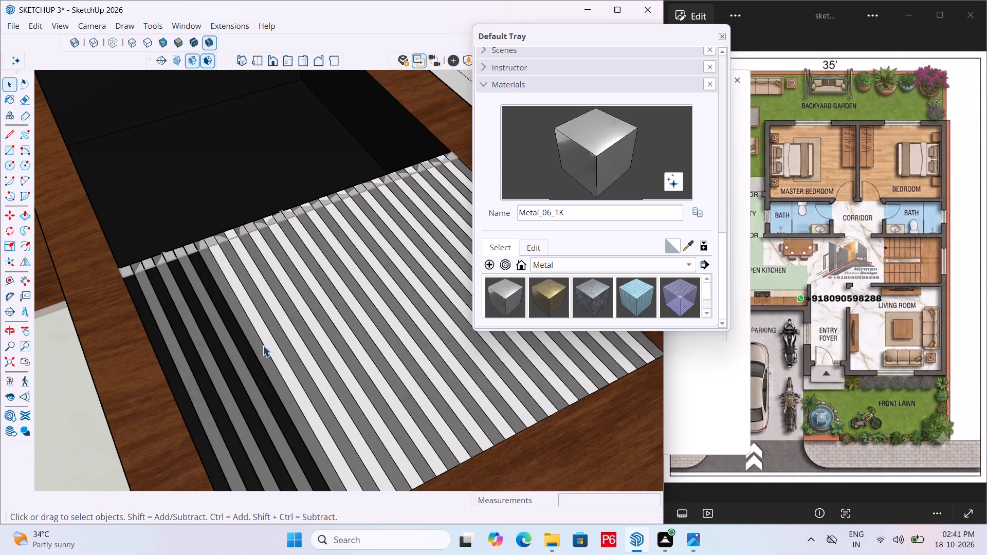
{"action": "double_click", "coordinate": [270, 346]}
{"action": "key", "text": "Delete"}
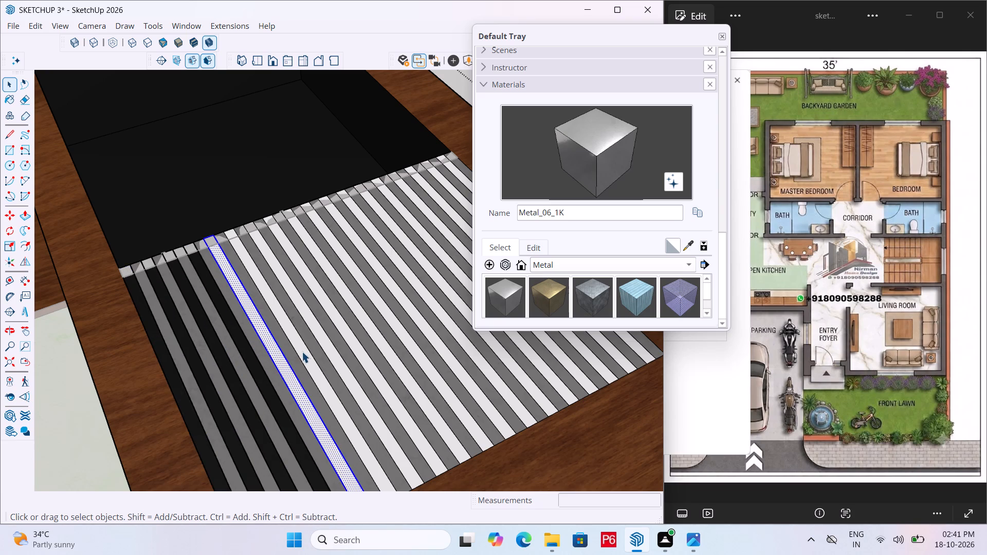
{"action": "key", "text": "ctrl+z"}
{"action": "left_click", "coordinate": [294, 388]}
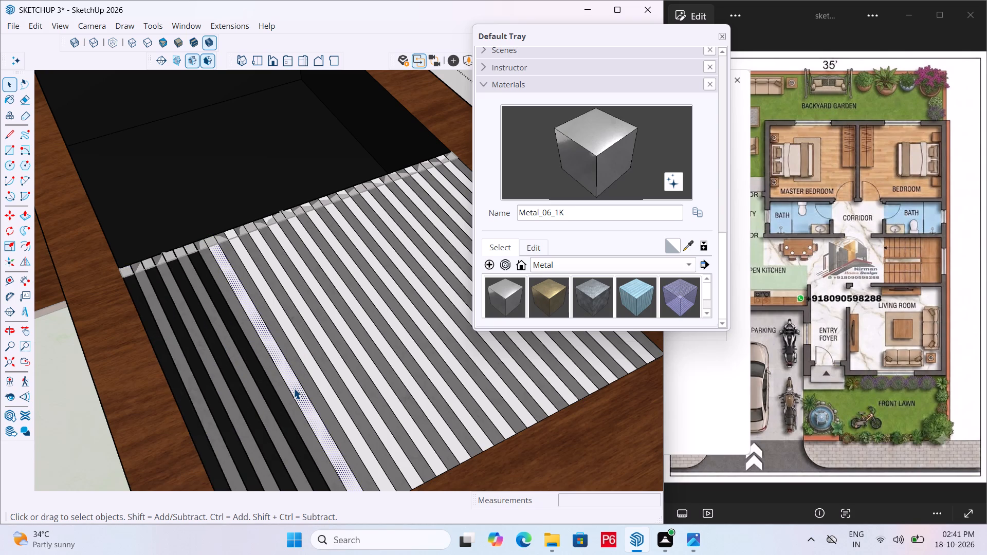
{"action": "key", "text": "Delete"}
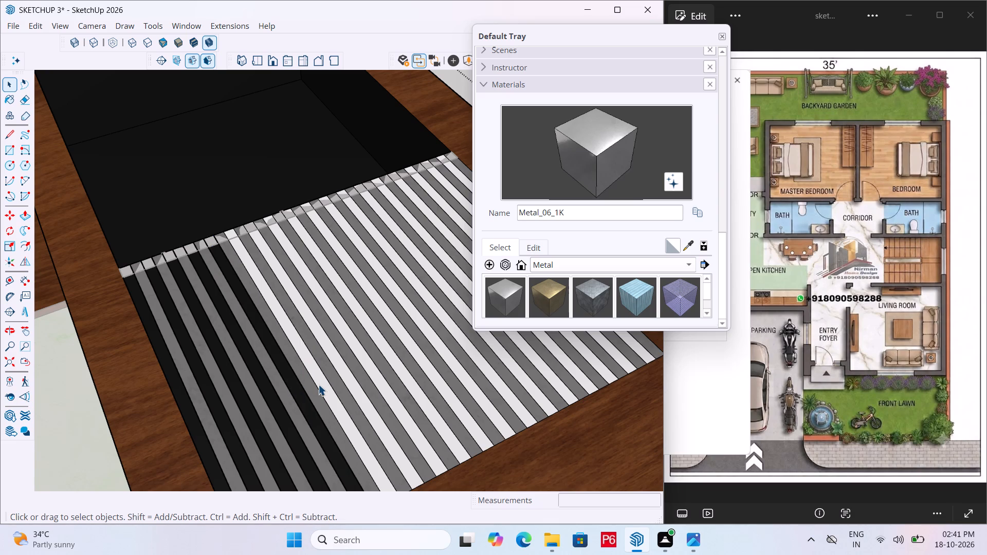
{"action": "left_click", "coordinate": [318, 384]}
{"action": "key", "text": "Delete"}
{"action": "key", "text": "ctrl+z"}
Delete the next five unpainted white strip faces through the middle of the drainboard.
{"action": "scroll", "coordinate": [182, 383], "scroll_direction": "down", "scroll_amount": 1}
{"action": "scroll", "coordinate": [416, 403], "scroll_direction": "up", "scroll_amount": 5}
{"action": "left_click", "coordinate": [256, 391]}
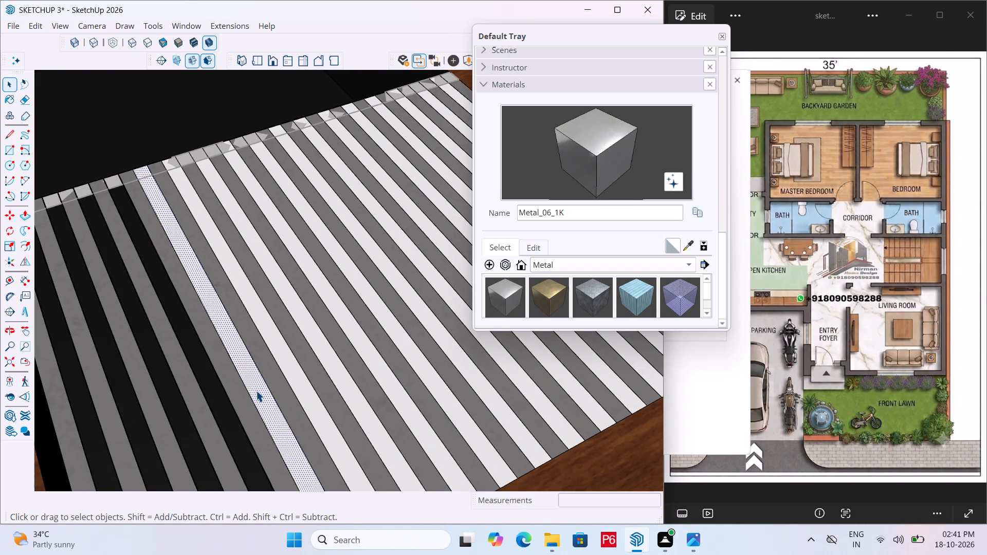
{"action": "key", "text": "Delete"}
{"action": "left_click", "coordinate": [303, 396]}
{"action": "key", "text": "Delete"}
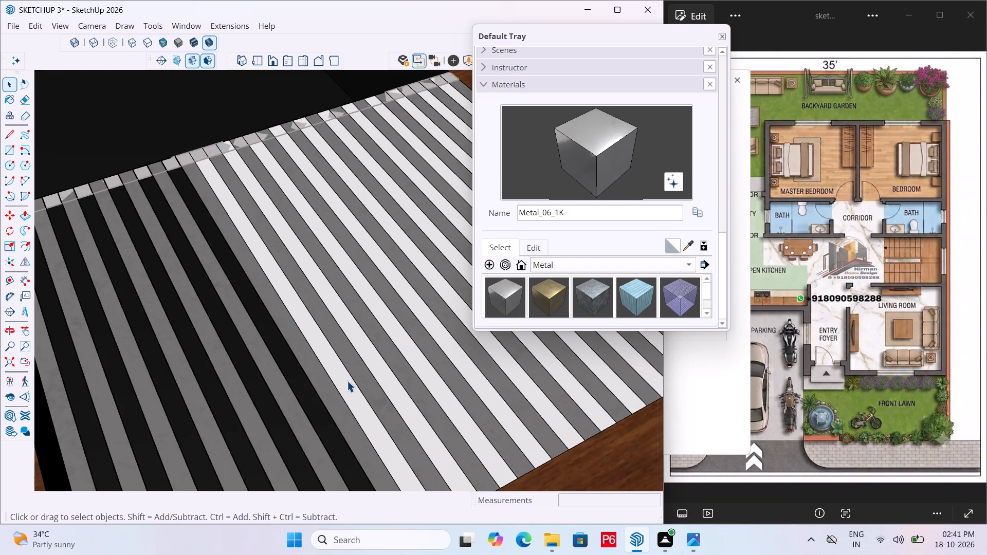
{"action": "left_click", "coordinate": [346, 383]}
{"action": "key", "text": "Delete"}
{"action": "left_click", "coordinate": [387, 373]}
{"action": "key", "text": "Delete"}
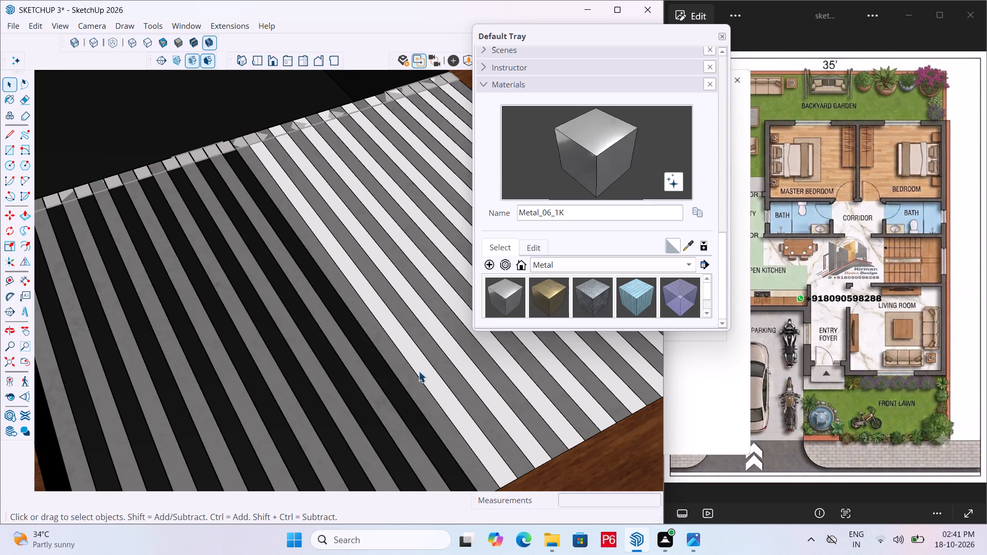
{"action": "left_click", "coordinate": [428, 376]}
{"action": "key", "text": "Delete"}
Delete the following six unpainted white strip faces, working towards the drainboard's far side near the wall.
{"action": "scroll", "coordinate": [234, 343], "scroll_direction": "down", "scroll_amount": 5}
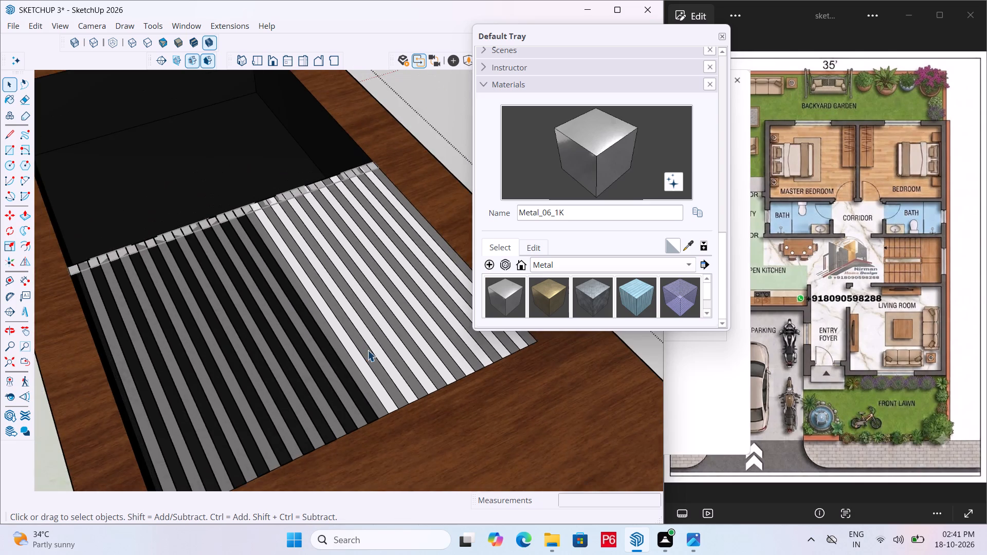
{"action": "scroll", "coordinate": [368, 350], "scroll_direction": "up", "scroll_amount": 4}
{"action": "left_click", "coordinate": [359, 367]}
{"action": "key", "text": "Delete"}
{"action": "left_click", "coordinate": [388, 360]}
{"action": "key", "text": "Delete"}
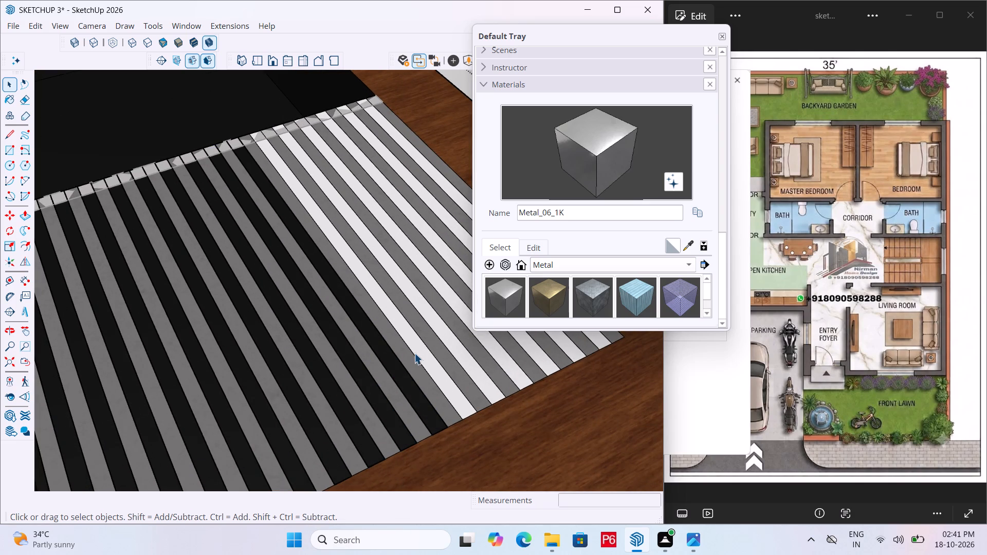
{"action": "left_click", "coordinate": [419, 353]}
{"action": "key", "text": "Delete"}
{"action": "scroll", "coordinate": [218, 361], "scroll_direction": "down", "scroll_amount": 3}
{"action": "scroll", "coordinate": [435, 332], "scroll_direction": "up", "scroll_amount": 3}
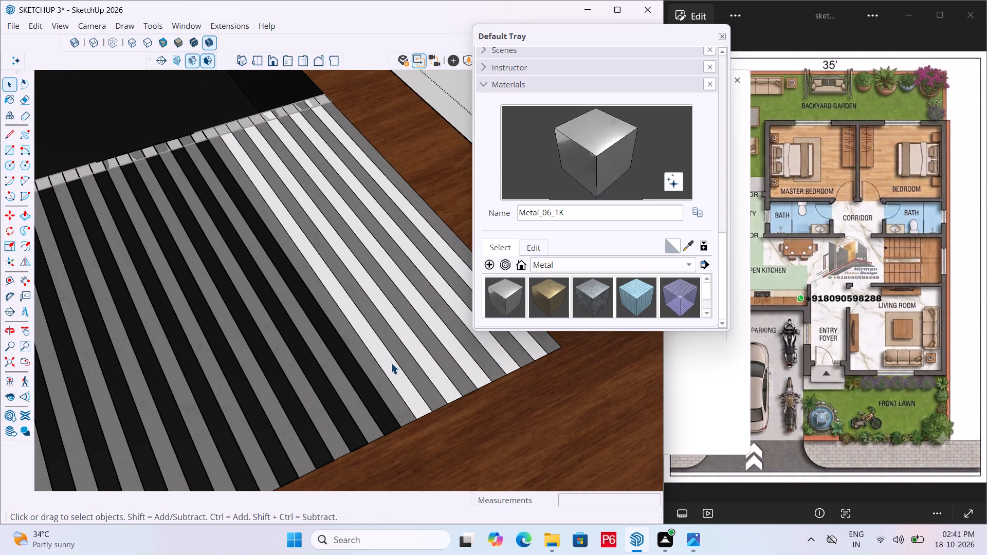
{"action": "left_click", "coordinate": [391, 363]}
{"action": "key", "text": "Delete"}
{"action": "left_click", "coordinate": [421, 348]}
{"action": "key", "text": "Delete"}
{"action": "left_click", "coordinate": [446, 342]}
{"action": "key", "text": "Delete"}
Delete the last two unpainted white strip faces at the drainboard's wall side, keeping their edges.
{"action": "scroll", "coordinate": [278, 363], "scroll_direction": "down", "scroll_amount": 3}
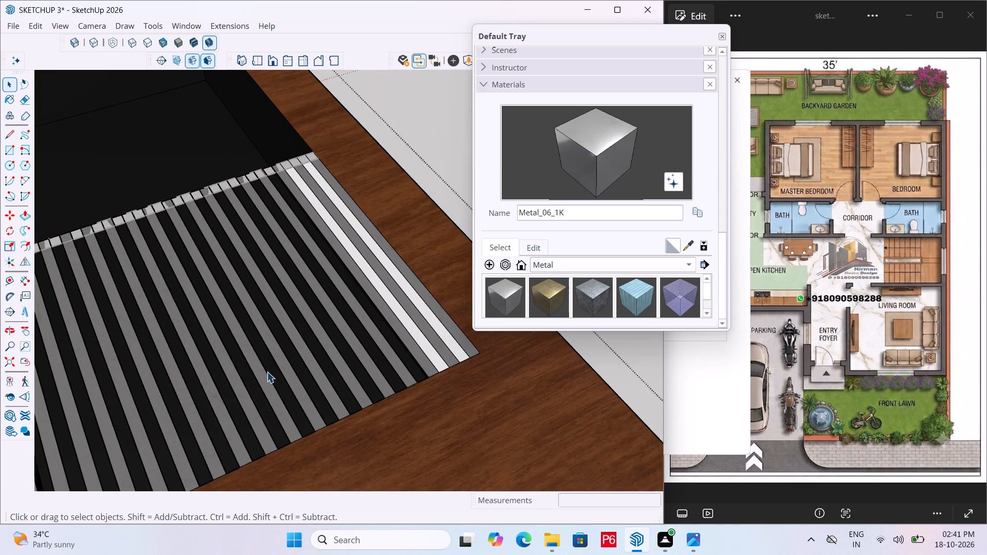
{"action": "scroll", "coordinate": [440, 336], "scroll_direction": "up", "scroll_amount": 3}
{"action": "left_click", "coordinate": [421, 348]}
{"action": "key", "text": "Delete"}
{"action": "double_click", "coordinate": [444, 333]}
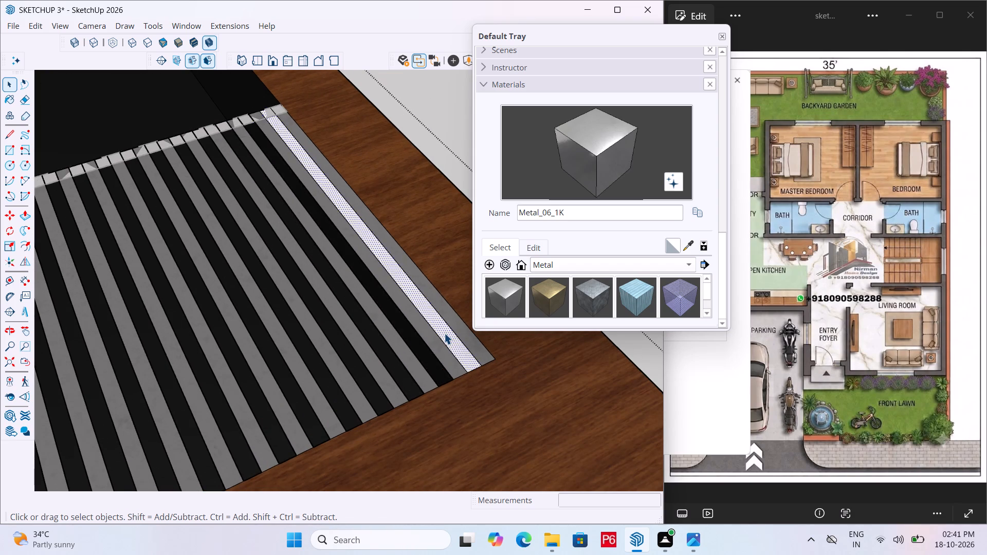
{"action": "key", "text": "Delete"}
{"action": "scroll", "coordinate": [455, 319], "scroll_direction": "down", "scroll_amount": 1}
{"action": "key", "text": "ctrl+z"}
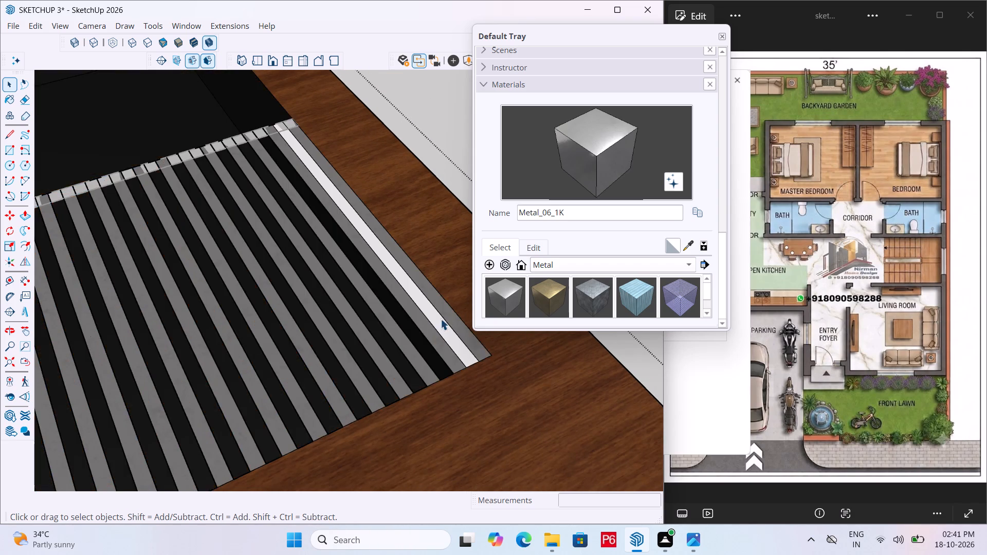
{"action": "scroll", "coordinate": [441, 319], "scroll_direction": "up", "scroll_amount": 4}
{"action": "left_click", "coordinate": [434, 321]}
{"action": "key", "text": "Delete"}
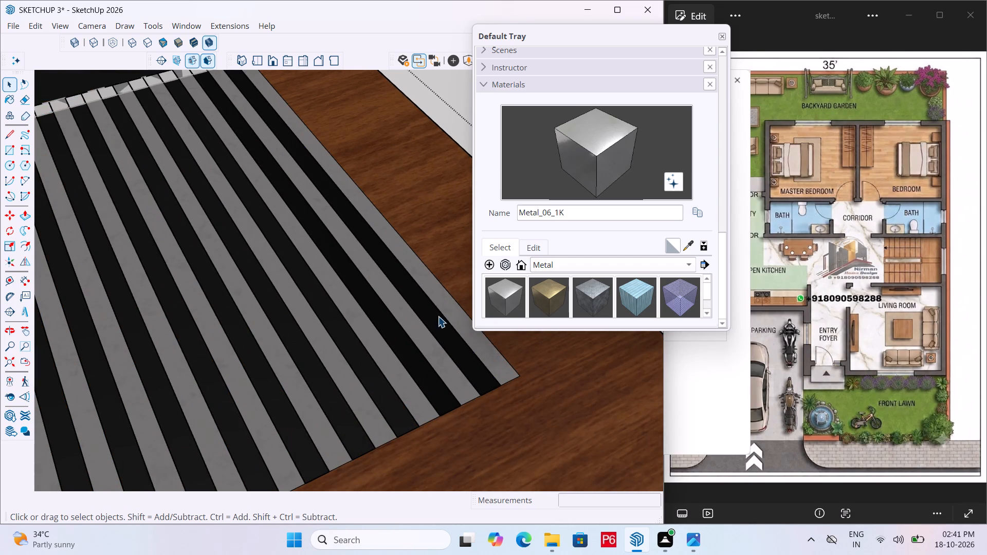
Raise the first metal strip on the drainboard's front side by 1" with Push/Pull.
{"action": "scroll", "coordinate": [434, 332], "scroll_direction": "down", "scroll_amount": 13}
{"action": "scroll", "coordinate": [123, 283], "scroll_direction": "up", "scroll_amount": 2}
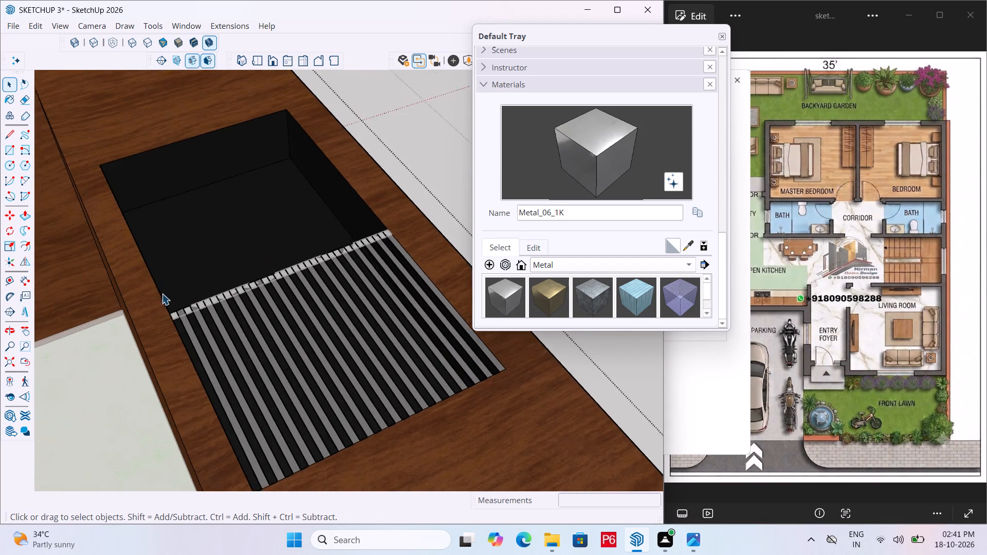
{"action": "scroll", "coordinate": [162, 293], "scroll_direction": "up", "scroll_amount": 4}
{"action": "scroll", "coordinate": [217, 318], "scroll_direction": "up", "scroll_amount": 1}
{"action": "scroll", "coordinate": [142, 264], "scroll_direction": "down", "scroll_amount": 7}
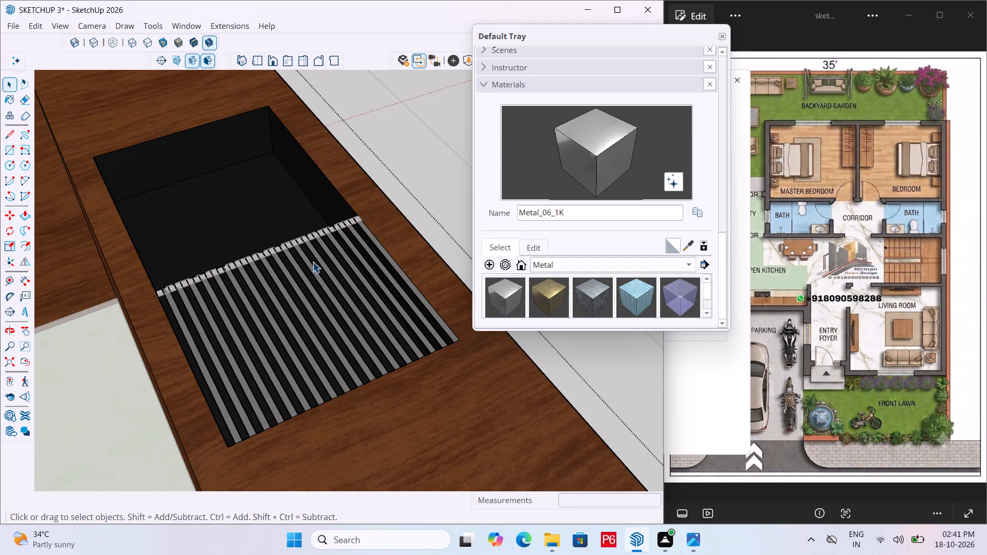
{"action": "key", "text": "p"}
{"action": "scroll", "coordinate": [255, 395], "scroll_direction": "up", "scroll_amount": 3}
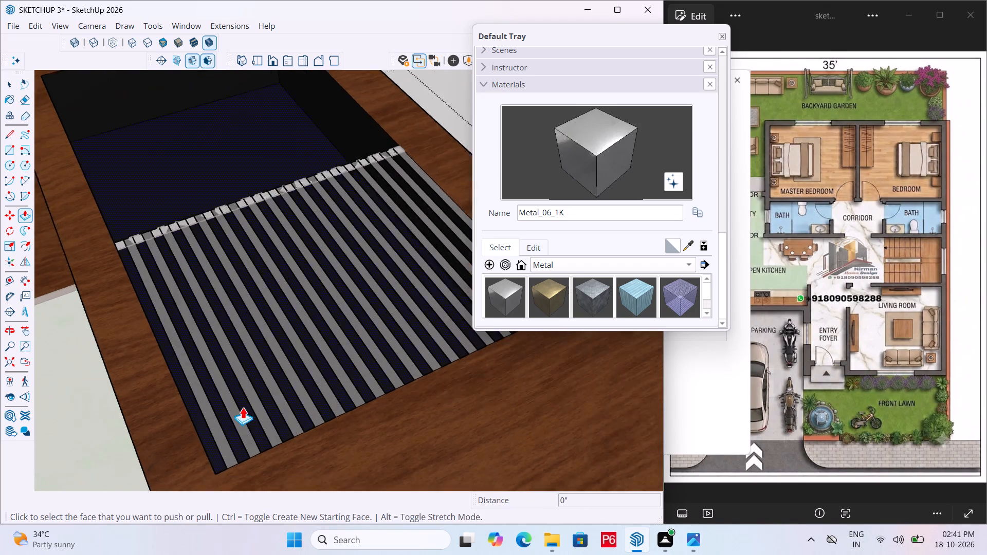
{"action": "scroll", "coordinate": [243, 407], "scroll_direction": "up", "scroll_amount": 3}
{"action": "left_click", "coordinate": [224, 465]}
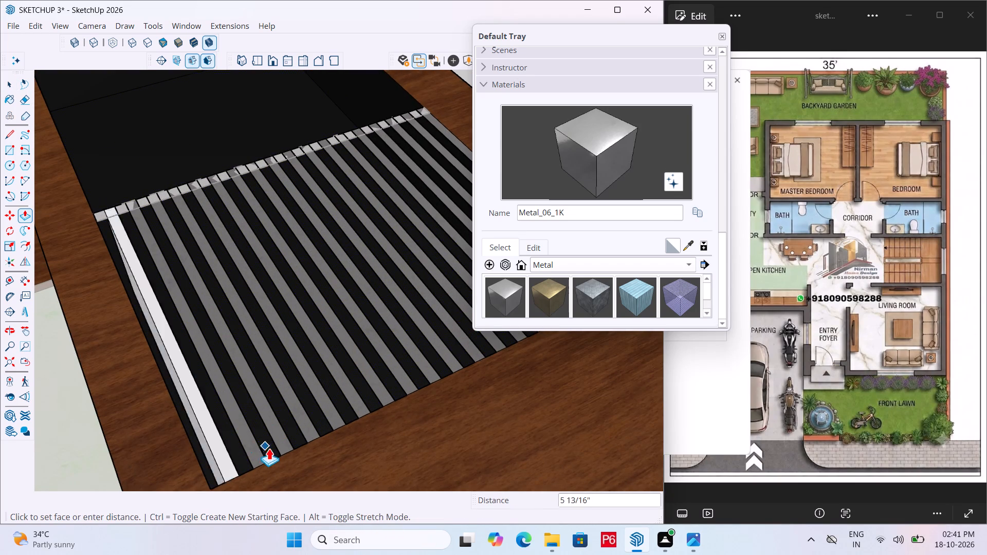
{"action": "middle_click_drag", "start_coordinate": [280, 432], "coordinate": [403, 273]}
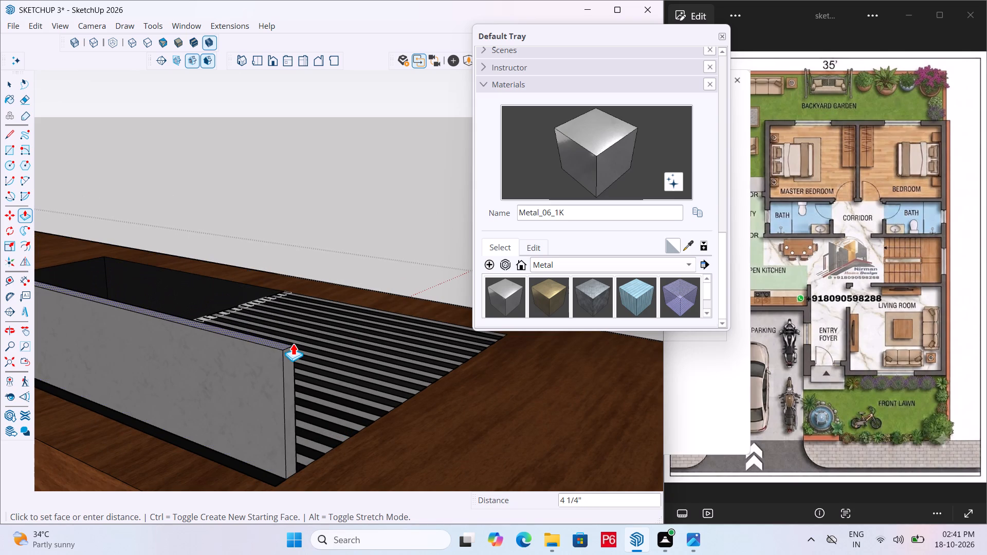
{"action": "type", "text": "1\""}
{"action": "key", "text": "Return"}
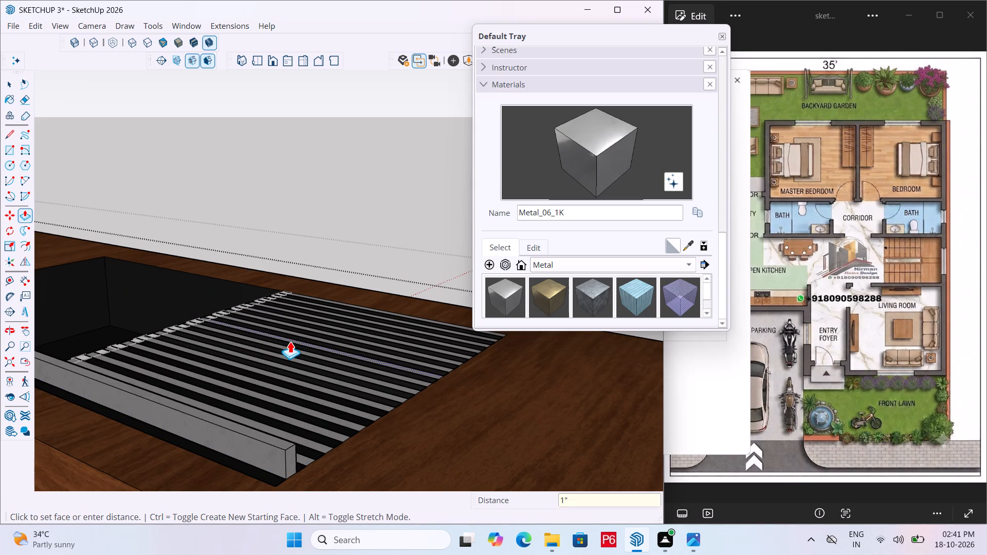
Undo the front strip's 1" raise and Push/Pull the strip up by about 1/8" instead.
{"action": "key", "text": "ctrl+z"}
{"action": "scroll", "coordinate": [286, 479], "scroll_direction": "up", "scroll_amount": 3}
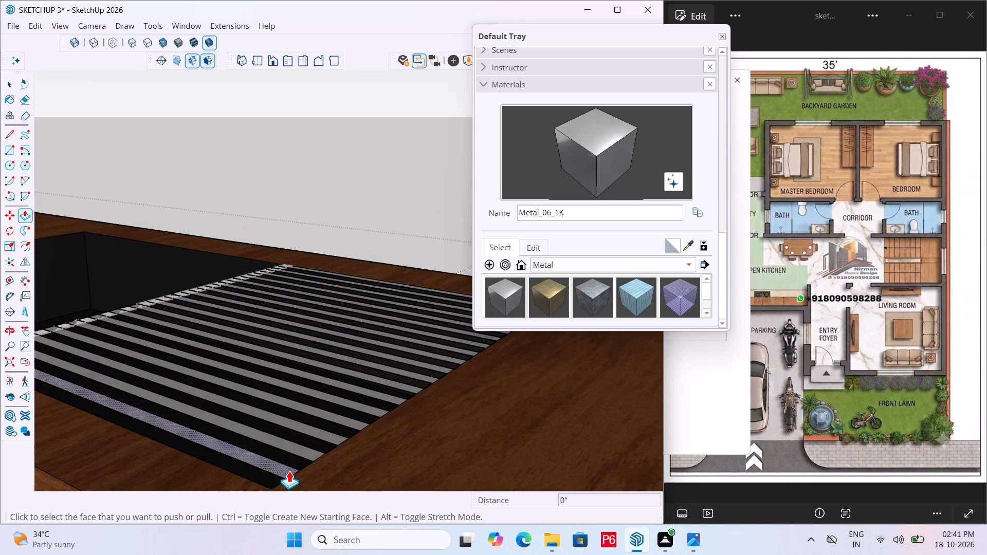
{"action": "left_click", "coordinate": [289, 467]}
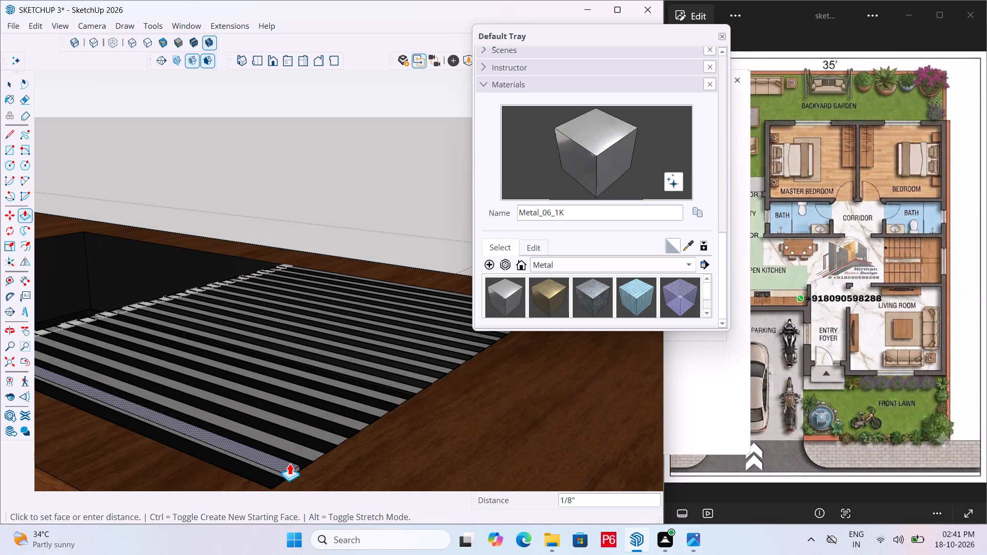
{"action": "left_click", "coordinate": [289, 463]}
Raise the next five metal strips behind the front slat by the same 1/8" with Push/Pull.
{"action": "middle_click_drag", "start_coordinate": [323, 403], "coordinate": [327, 416]}
{"action": "scroll", "coordinate": [414, 339], "scroll_direction": "down", "scroll_amount": 5}
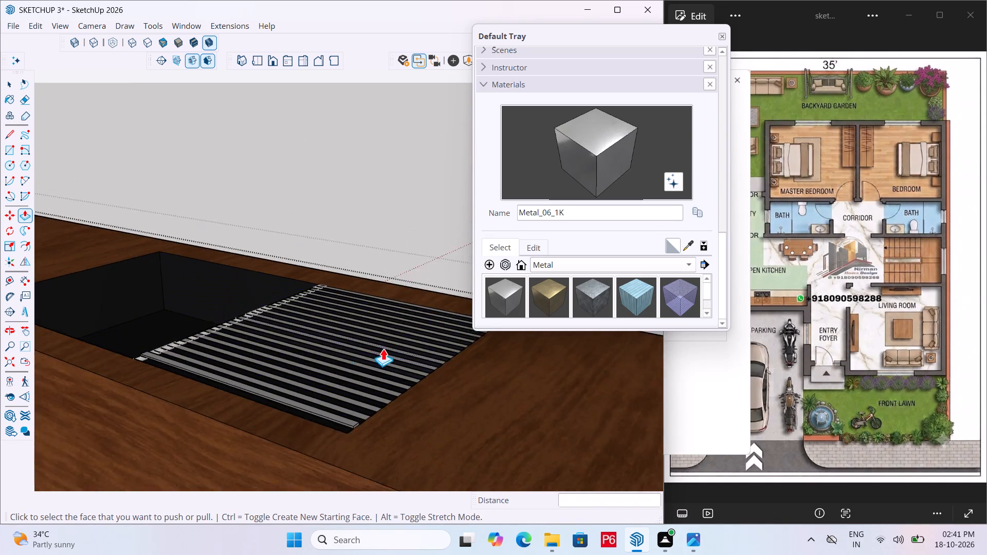
{"action": "middle_click_drag", "start_coordinate": [333, 357], "coordinate": [222, 456]}
{"action": "scroll", "coordinate": [300, 451], "scroll_direction": "up", "scroll_amount": 8}
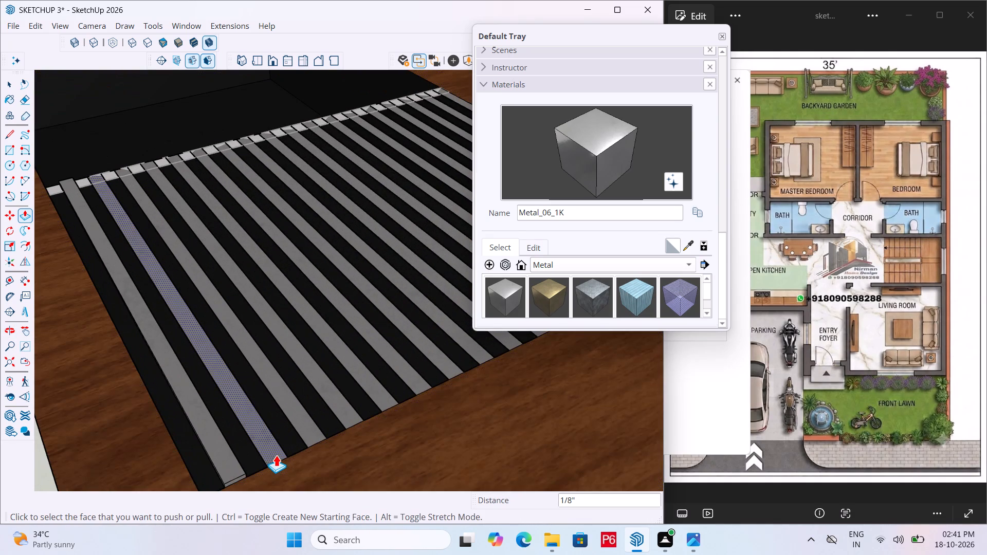
{"action": "double_click", "coordinate": [276, 455]}
{"action": "double_click", "coordinate": [310, 436]}
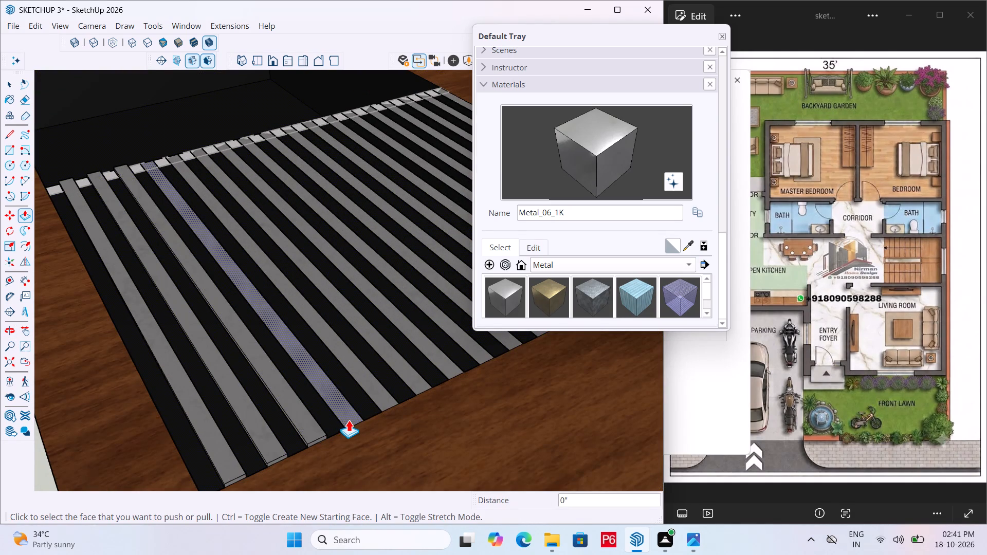
{"action": "double_click", "coordinate": [349, 420]}
{"action": "double_click", "coordinate": [386, 403]}
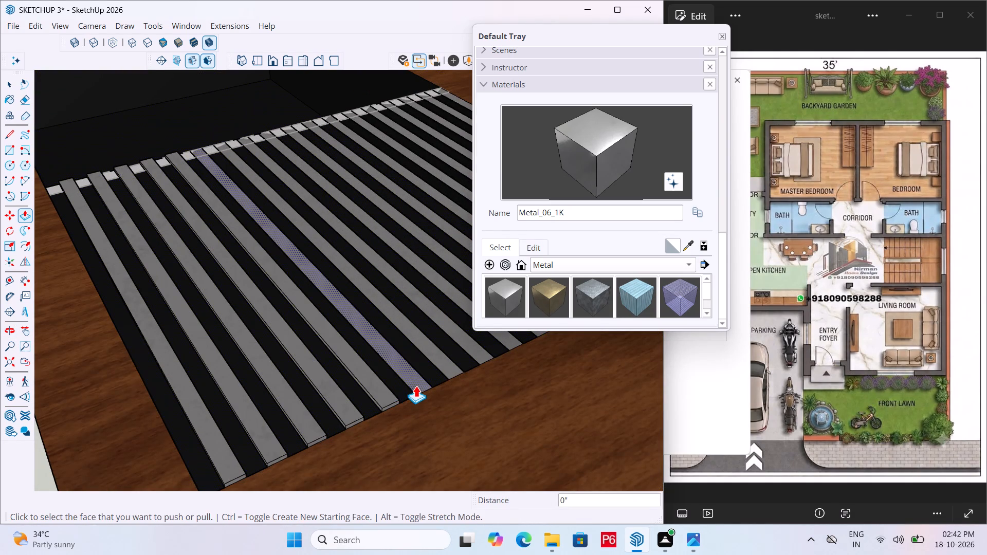
{"action": "triple_click", "coordinate": [419, 385]}
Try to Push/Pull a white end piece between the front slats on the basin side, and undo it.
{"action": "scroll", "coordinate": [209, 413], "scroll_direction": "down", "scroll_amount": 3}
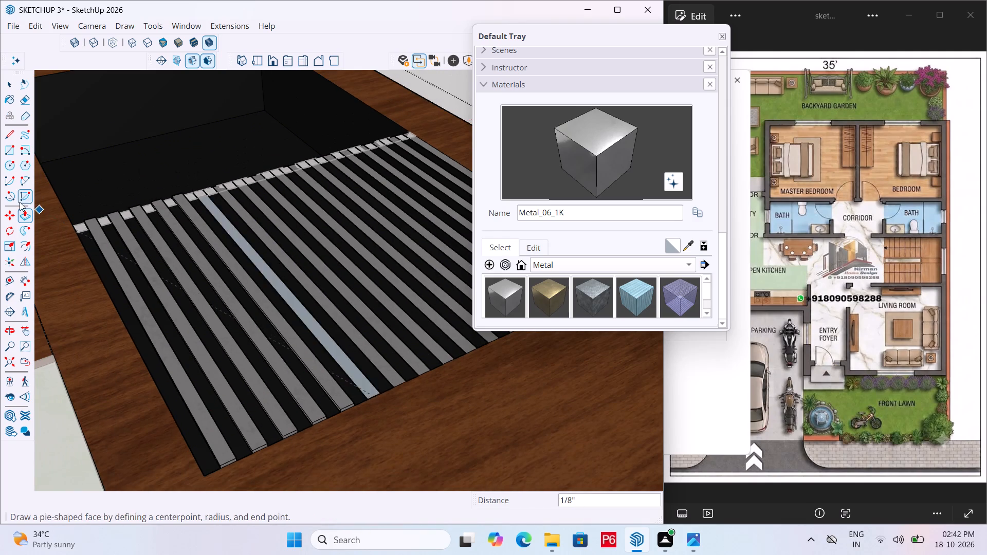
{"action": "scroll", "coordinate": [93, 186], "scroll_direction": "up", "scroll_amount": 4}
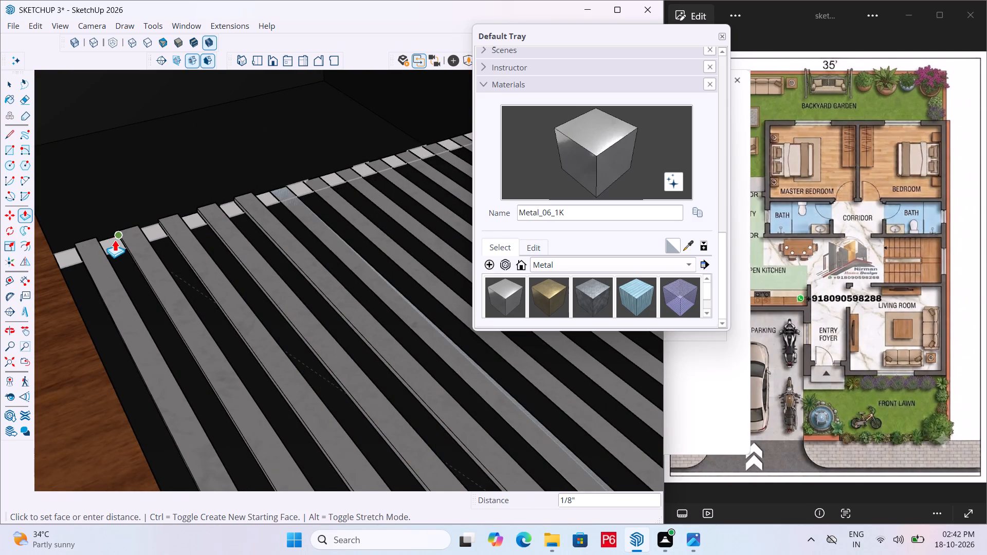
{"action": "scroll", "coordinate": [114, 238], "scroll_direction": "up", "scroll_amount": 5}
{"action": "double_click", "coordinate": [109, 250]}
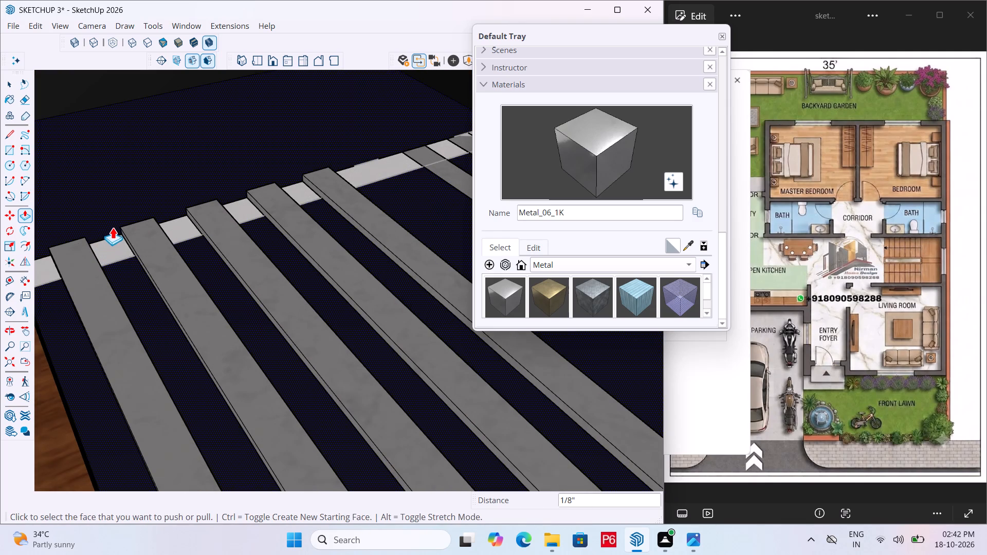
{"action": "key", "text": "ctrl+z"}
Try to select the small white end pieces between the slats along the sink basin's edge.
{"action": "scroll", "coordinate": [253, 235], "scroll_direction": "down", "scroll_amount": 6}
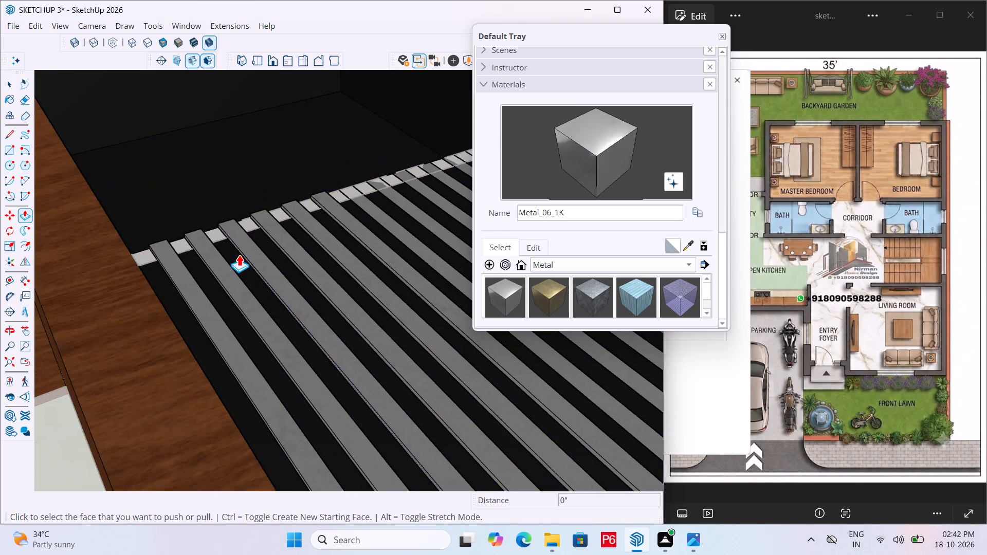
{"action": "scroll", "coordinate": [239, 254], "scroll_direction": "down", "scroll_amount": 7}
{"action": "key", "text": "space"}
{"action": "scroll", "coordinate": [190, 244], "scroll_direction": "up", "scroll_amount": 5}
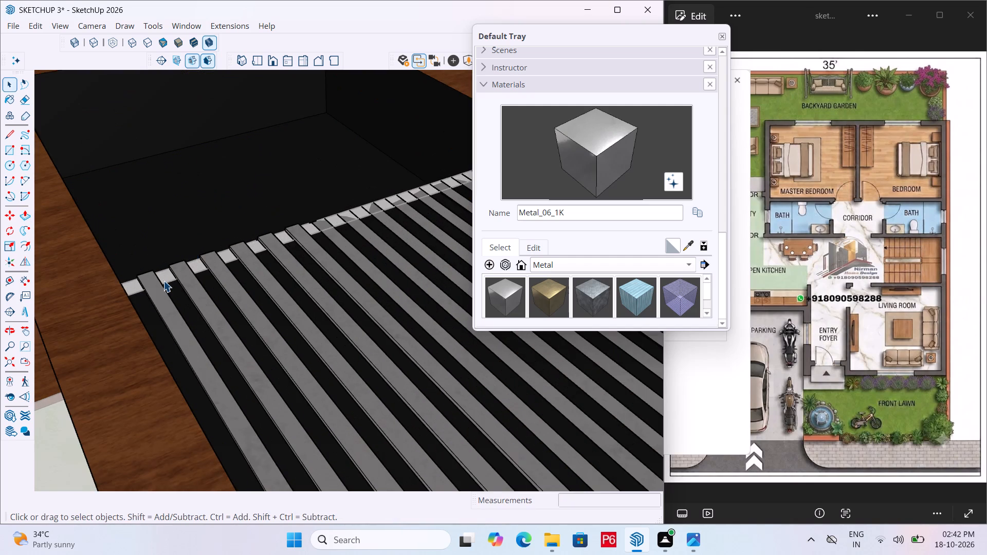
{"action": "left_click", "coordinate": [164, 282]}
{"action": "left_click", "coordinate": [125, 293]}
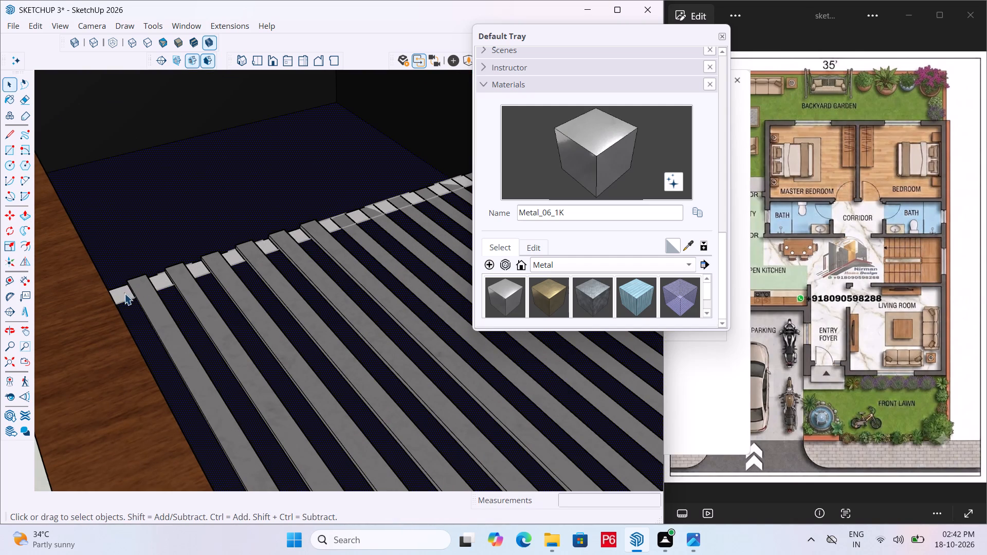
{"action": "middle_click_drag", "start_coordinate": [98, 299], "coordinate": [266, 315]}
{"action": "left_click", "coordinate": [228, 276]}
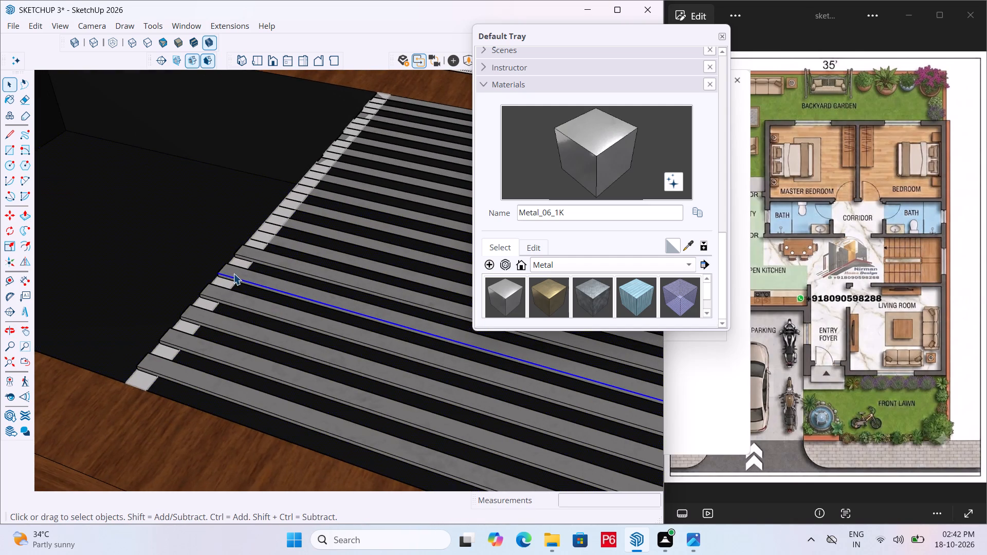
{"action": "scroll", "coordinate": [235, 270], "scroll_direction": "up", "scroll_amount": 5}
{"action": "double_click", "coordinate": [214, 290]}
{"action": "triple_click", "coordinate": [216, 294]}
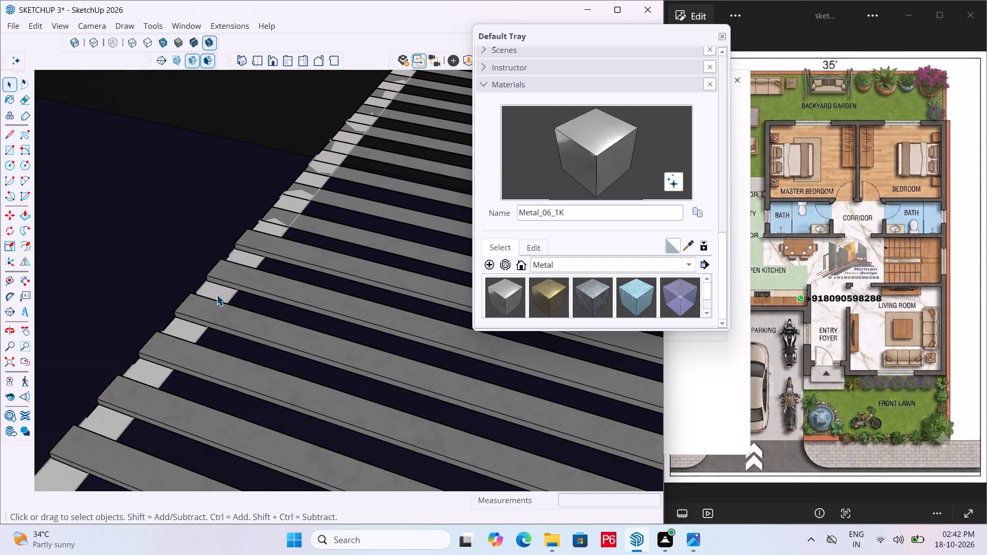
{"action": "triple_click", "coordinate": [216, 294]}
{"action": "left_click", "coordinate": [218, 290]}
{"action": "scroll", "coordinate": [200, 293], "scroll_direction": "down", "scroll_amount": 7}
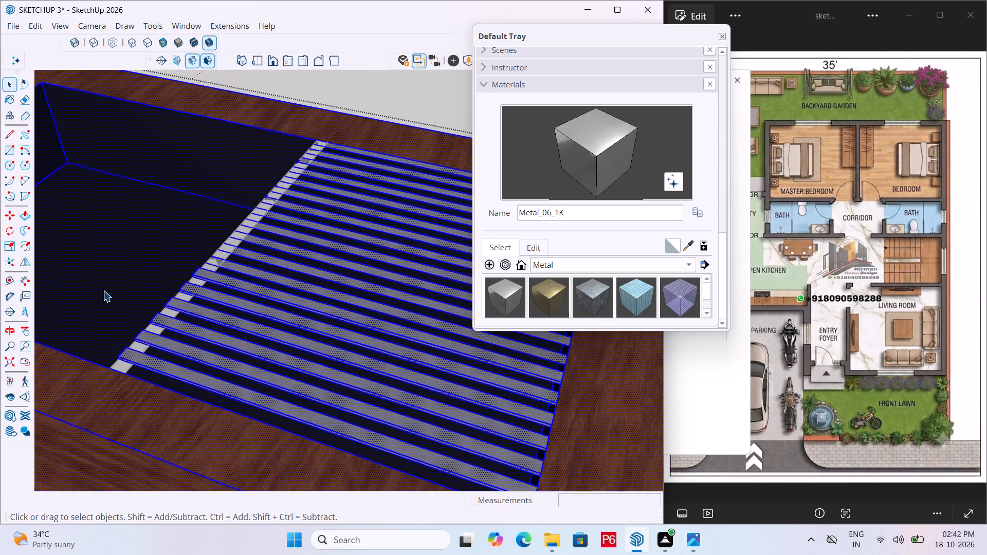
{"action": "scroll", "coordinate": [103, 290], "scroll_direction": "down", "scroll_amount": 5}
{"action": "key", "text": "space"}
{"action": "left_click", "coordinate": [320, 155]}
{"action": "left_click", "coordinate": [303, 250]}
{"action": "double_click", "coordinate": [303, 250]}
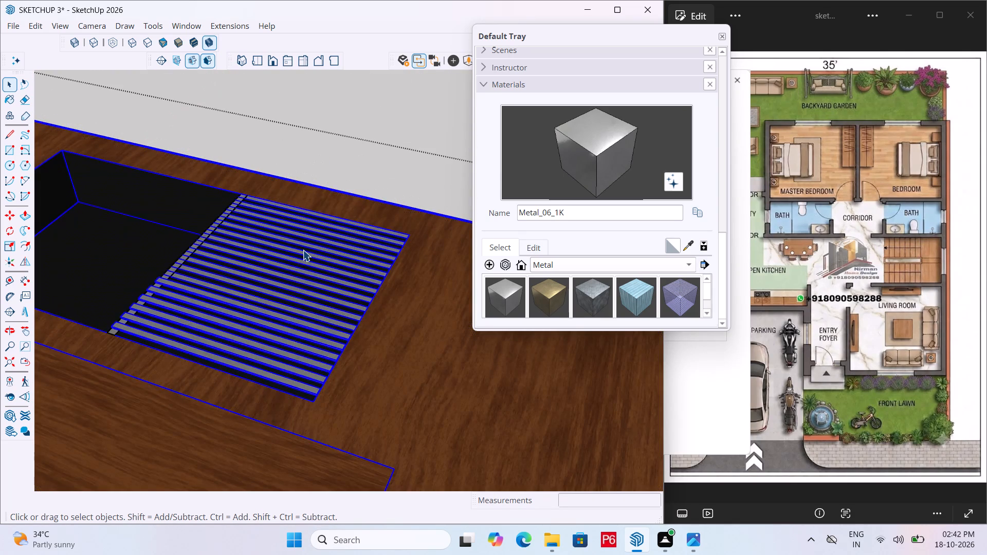
Push/Pull the next four flat metal strips up level with the already raised 1/8" slats.
{"action": "scroll", "coordinate": [403, 258], "scroll_direction": "up", "scroll_amount": 5}
{"action": "scroll", "coordinate": [291, 401], "scroll_direction": "up", "scroll_amount": 2}
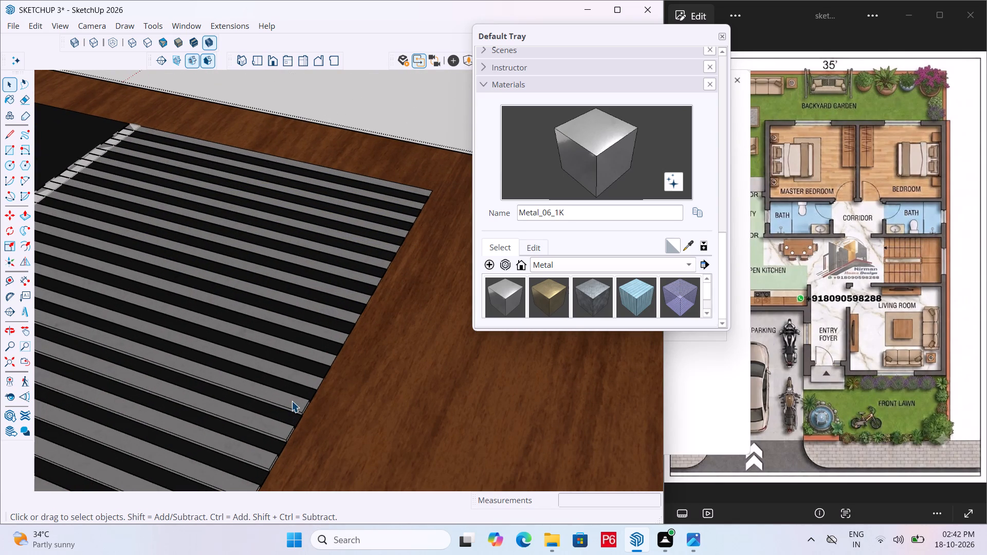
{"action": "key", "text": "p"}
{"action": "scroll", "coordinate": [315, 378], "scroll_direction": "up", "scroll_amount": 5}
{"action": "left_click", "coordinate": [313, 385]}
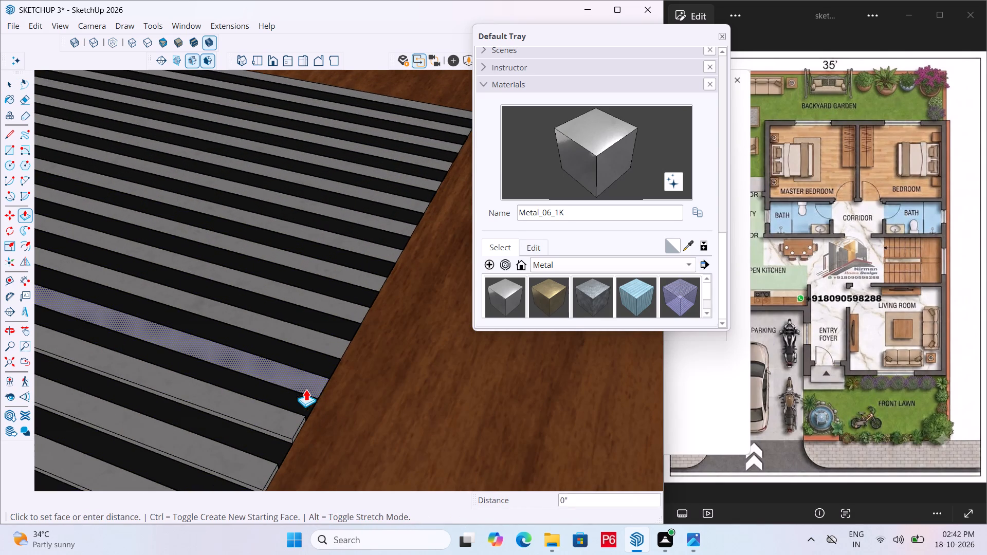
{"action": "left_click", "coordinate": [285, 413]}
{"action": "double_click", "coordinate": [336, 343]}
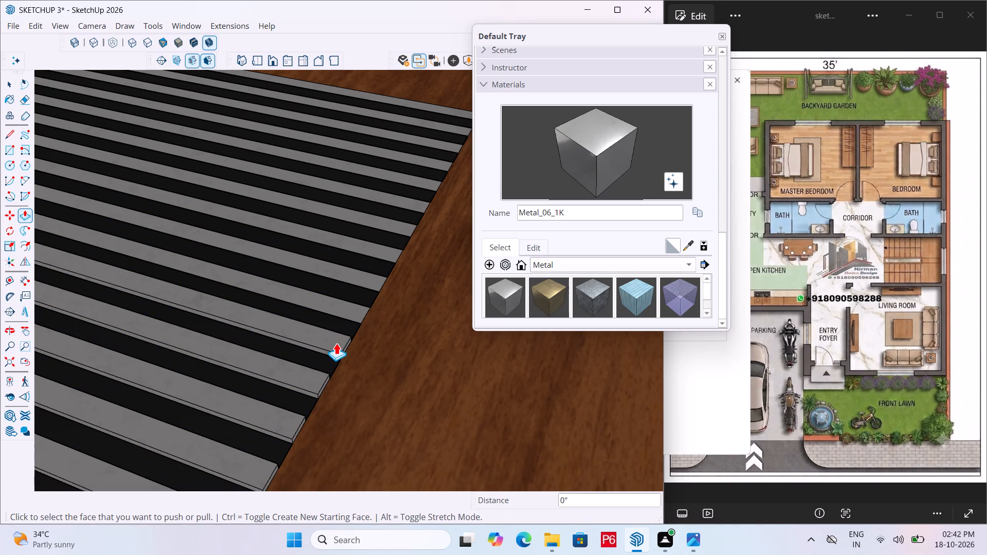
{"action": "double_click", "coordinate": [358, 314]}
{"action": "double_click", "coordinate": [371, 280]}
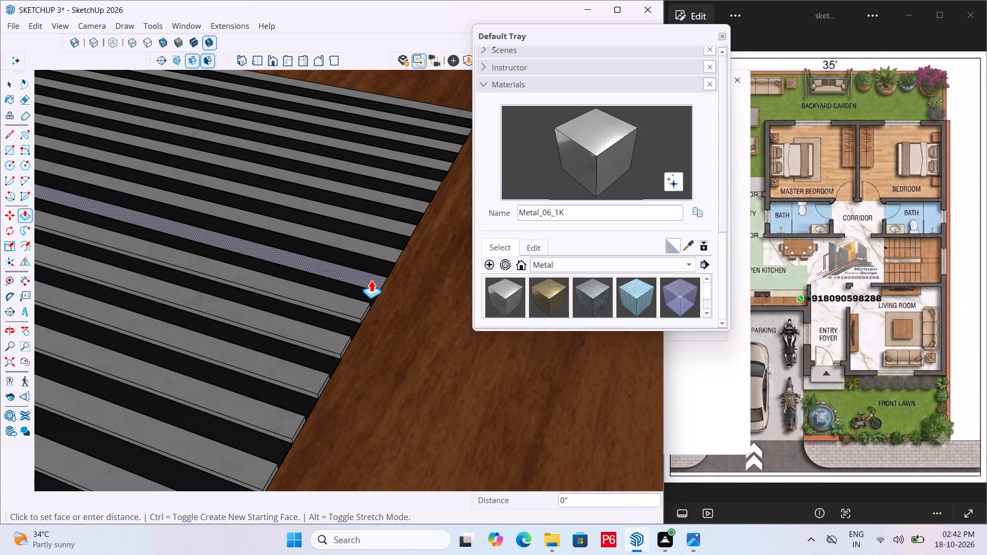
Raise the following flat metal strips to the same slat height, working towards the wall side of the drainboard.
{"action": "scroll", "coordinate": [215, 423], "scroll_direction": "down", "scroll_amount": 4}
{"action": "scroll", "coordinate": [325, 310], "scroll_direction": "up", "scroll_amount": 9}
{"action": "double_click", "coordinate": [327, 322]}
{"action": "double_click", "coordinate": [358, 280]}
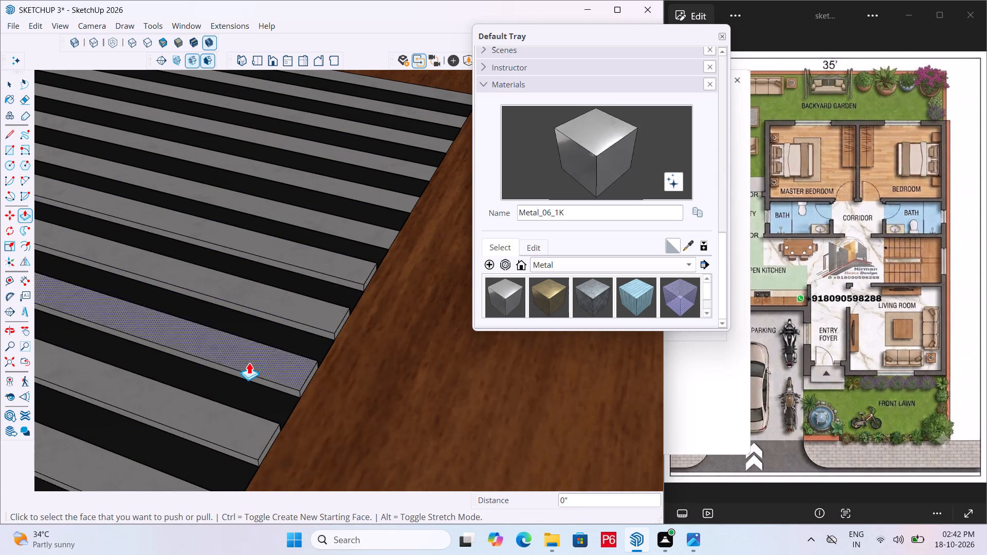
{"action": "scroll", "coordinate": [240, 403], "scroll_direction": "down", "scroll_amount": 3}
{"action": "scroll", "coordinate": [331, 275], "scroll_direction": "up", "scroll_amount": 4}
{"action": "double_click", "coordinate": [360, 277]}
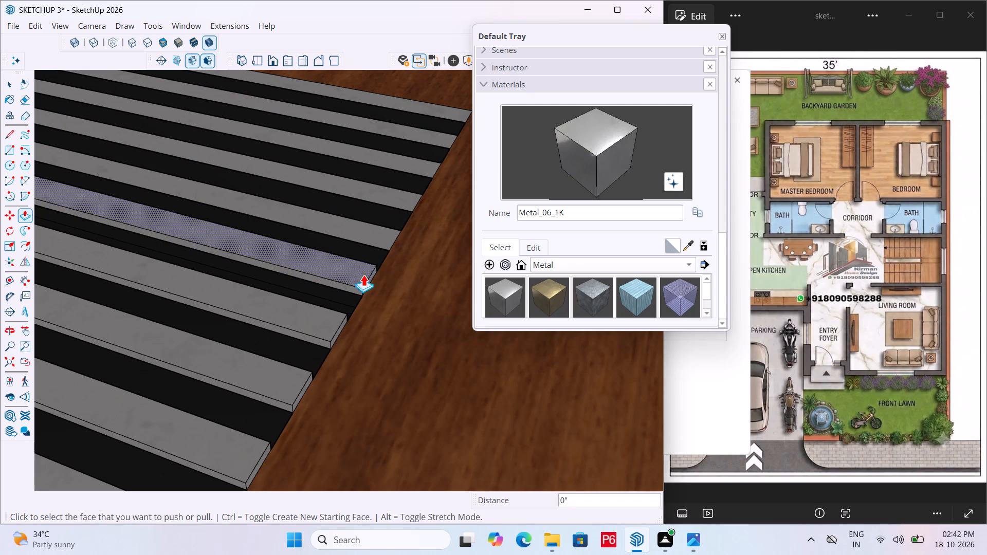
{"action": "double_click", "coordinate": [384, 242]}
Raise the last four metal strips at the drainboard's wall side to the same slat height.
{"action": "scroll", "coordinate": [222, 374], "scroll_direction": "down", "scroll_amount": 6}
{"action": "scroll", "coordinate": [360, 213], "scroll_direction": "up", "scroll_amount": 3}
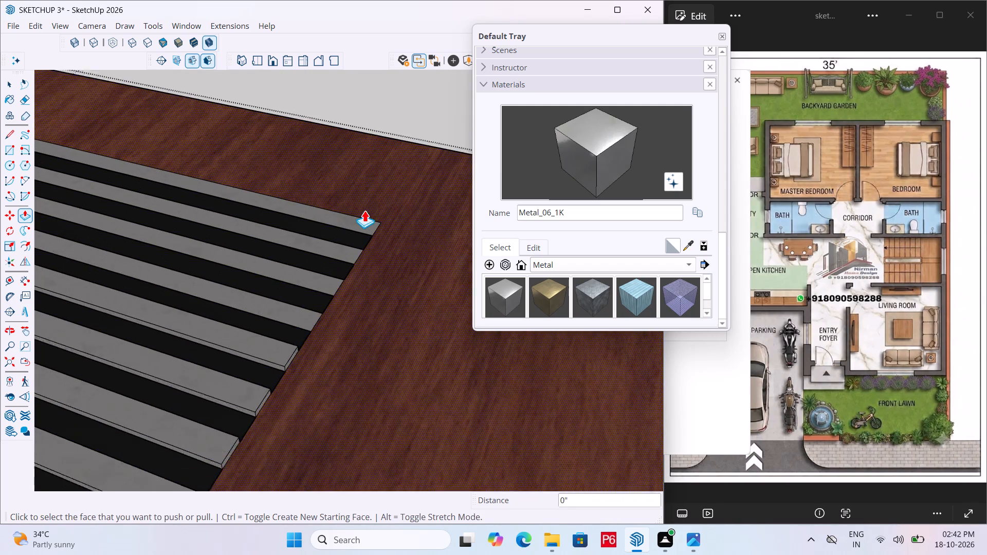
{"action": "scroll", "coordinate": [364, 210], "scroll_direction": "up", "scroll_amount": 1}
{"action": "scroll", "coordinate": [293, 333], "scroll_direction": "up", "scroll_amount": 1}
{"action": "double_click", "coordinate": [293, 333]}
{"action": "double_click", "coordinate": [330, 290]}
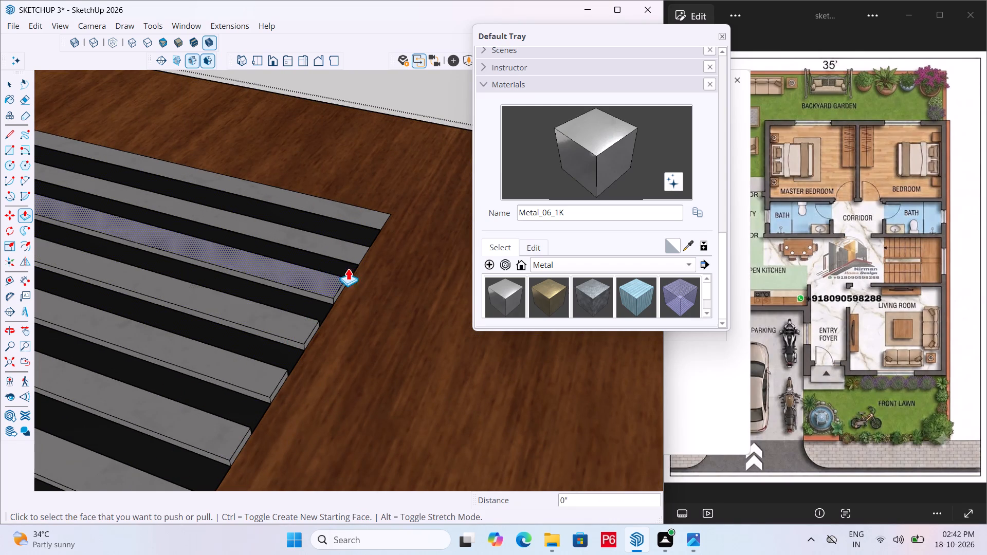
{"action": "left_click", "coordinate": [361, 251]}
{"action": "left_click", "coordinate": [361, 251]}
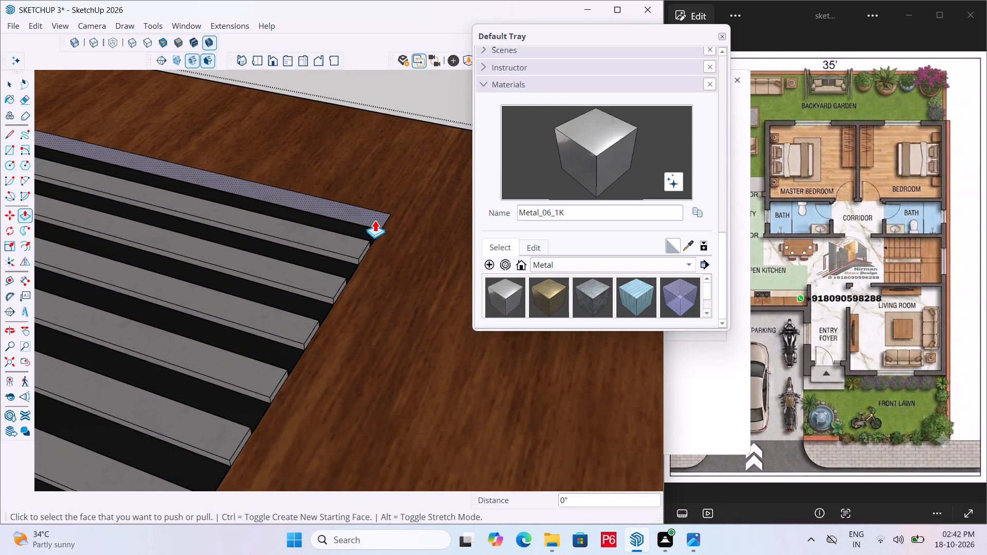
{"action": "double_click", "coordinate": [375, 220]}
Save the model.
{"action": "scroll", "coordinate": [378, 217], "scroll_direction": "down", "scroll_amount": 13}
{"action": "key", "text": "ctrl+s"}
{"action": "key", "text": "ctrl+s"}
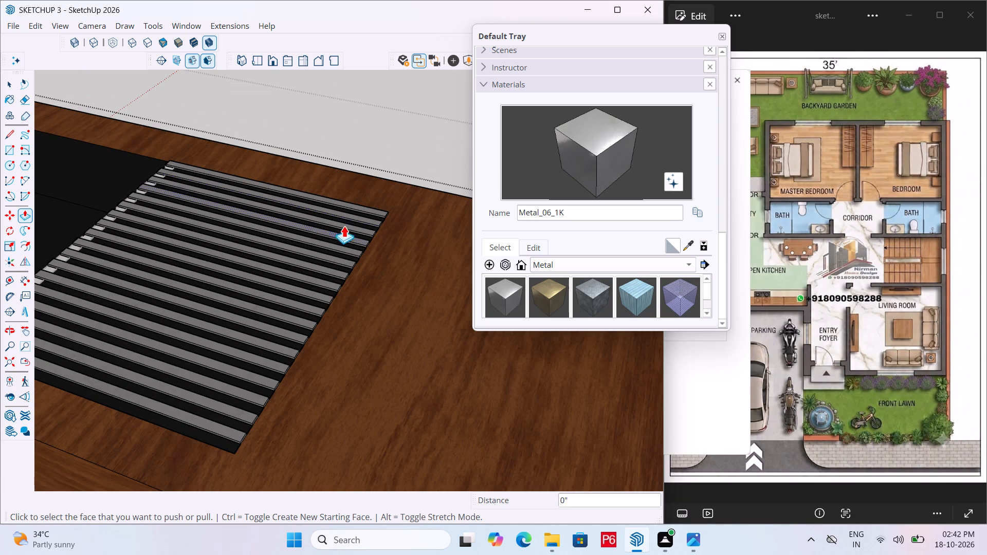
{"action": "key", "text": "ctrl+s"}
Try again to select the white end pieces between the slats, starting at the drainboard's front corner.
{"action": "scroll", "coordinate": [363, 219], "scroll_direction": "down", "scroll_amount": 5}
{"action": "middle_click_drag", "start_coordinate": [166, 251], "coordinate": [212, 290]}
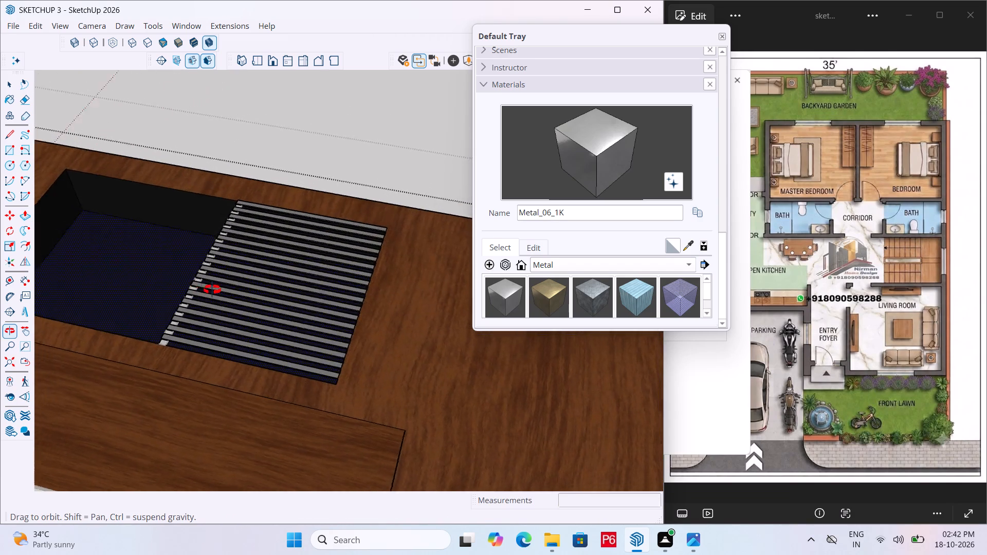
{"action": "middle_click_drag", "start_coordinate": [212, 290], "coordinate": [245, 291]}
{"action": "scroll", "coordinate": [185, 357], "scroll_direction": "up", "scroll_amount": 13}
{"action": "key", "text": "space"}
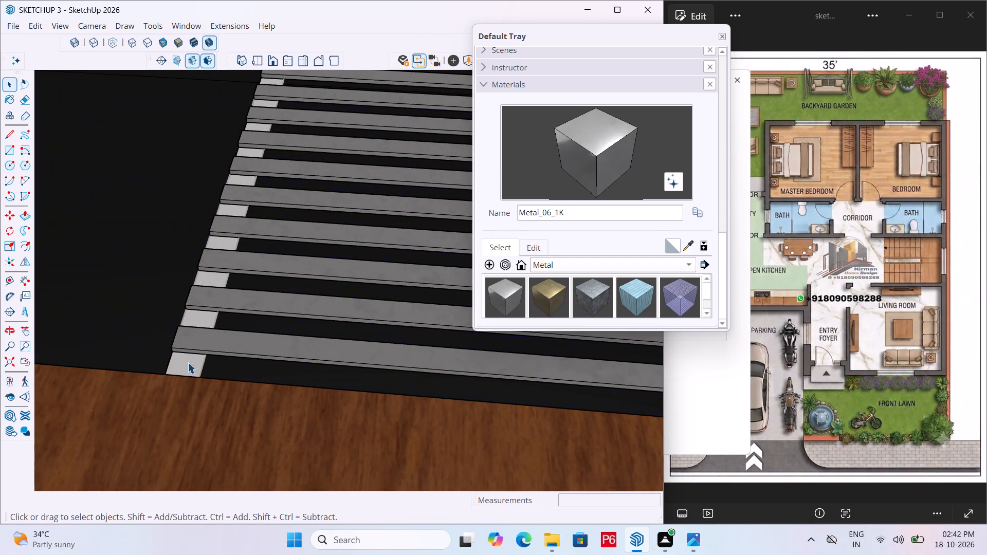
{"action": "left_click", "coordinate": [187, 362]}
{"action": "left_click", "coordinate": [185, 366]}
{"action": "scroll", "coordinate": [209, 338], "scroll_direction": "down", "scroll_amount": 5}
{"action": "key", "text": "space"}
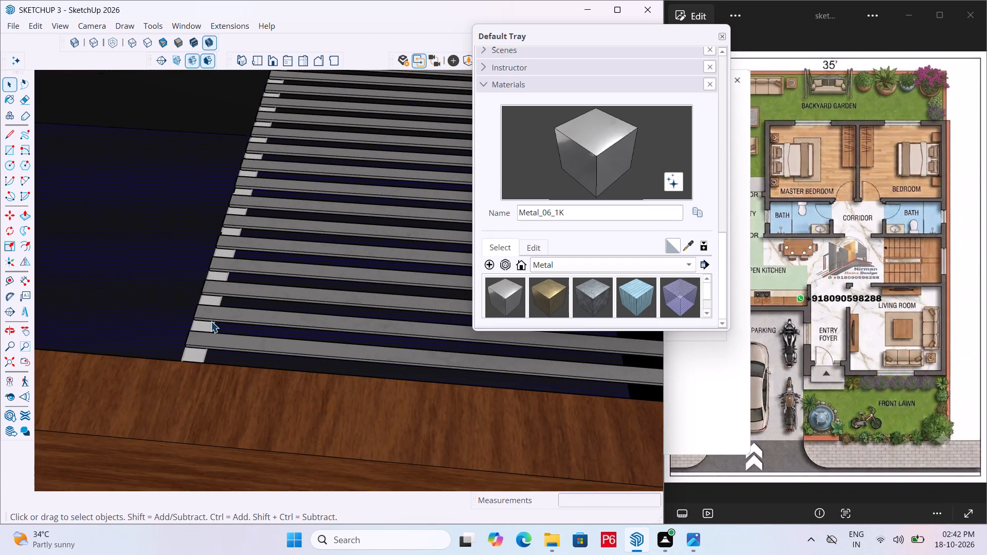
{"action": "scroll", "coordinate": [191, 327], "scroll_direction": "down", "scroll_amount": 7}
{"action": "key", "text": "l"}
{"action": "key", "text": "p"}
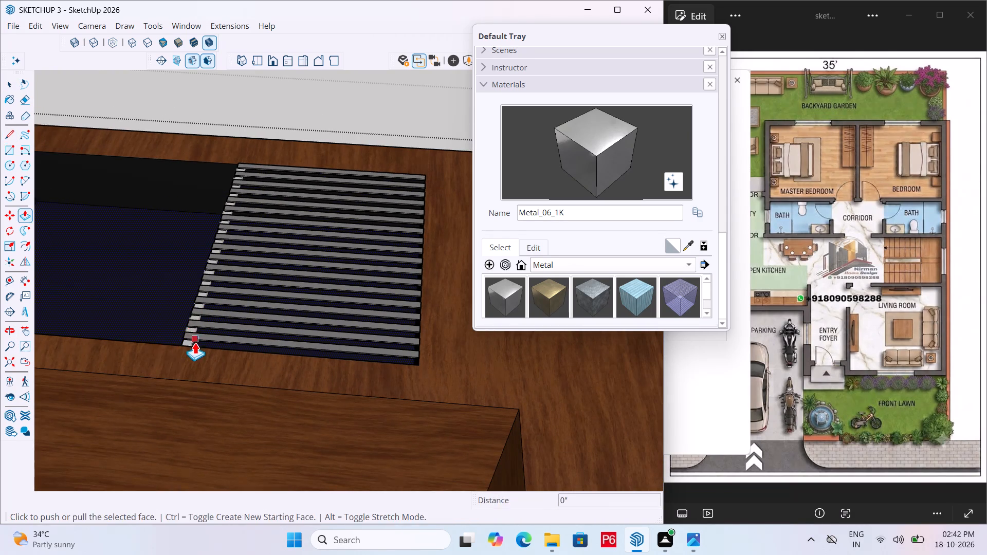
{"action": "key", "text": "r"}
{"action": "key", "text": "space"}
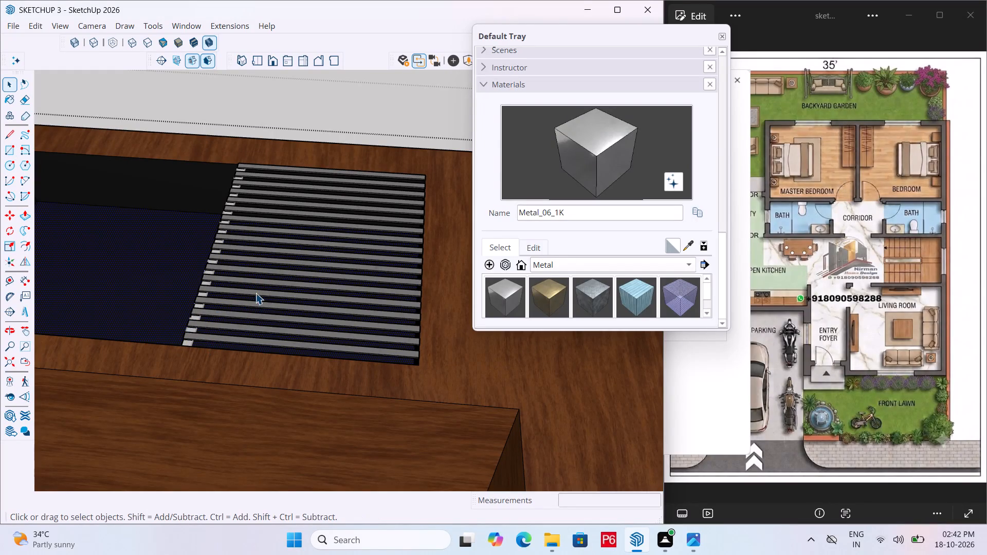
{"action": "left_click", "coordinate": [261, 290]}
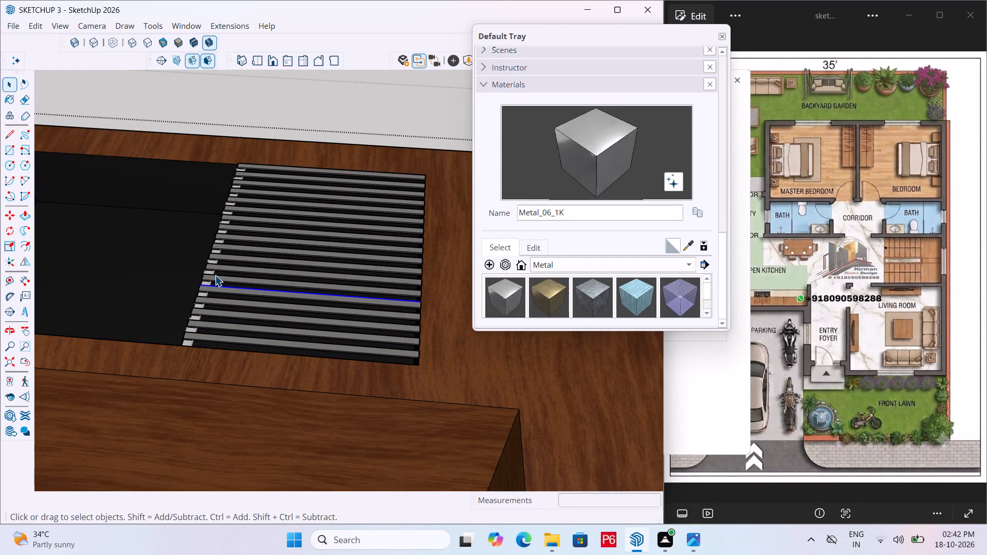
Draw a rectangle about 11/16" by 1' 6" over the slats' basin-side ends, from the drainboard's front corner to its wall-side edge.
{"action": "key", "text": "r"}
{"action": "scroll", "coordinate": [233, 412], "scroll_direction": "up", "scroll_amount": 5}
{"action": "scroll", "coordinate": [180, 319], "scroll_direction": "up", "scroll_amount": 1}
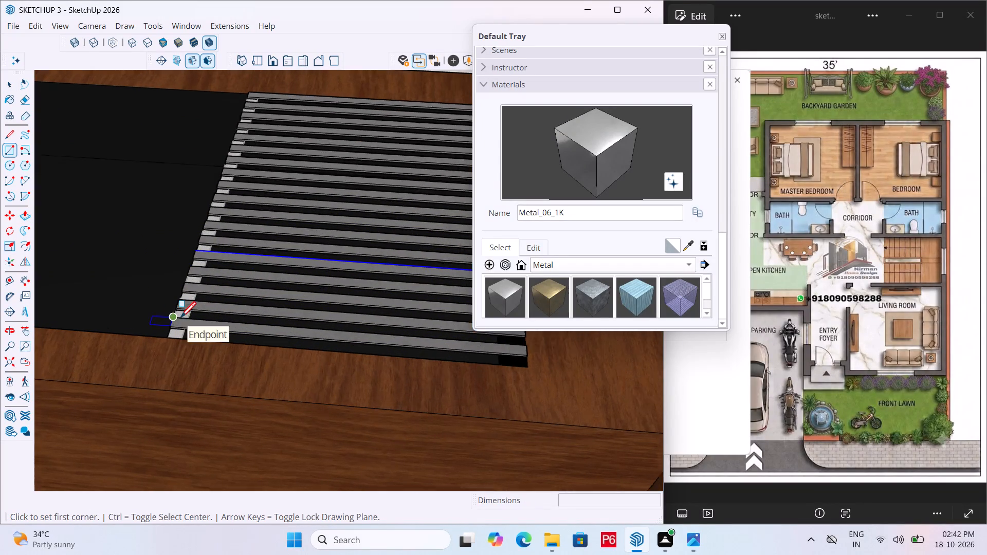
{"action": "scroll", "coordinate": [180, 319], "scroll_direction": "up", "scroll_amount": 3}
{"action": "left_click", "coordinate": [163, 344]}
{"action": "scroll", "coordinate": [209, 249], "scroll_direction": "down", "scroll_amount": 2}
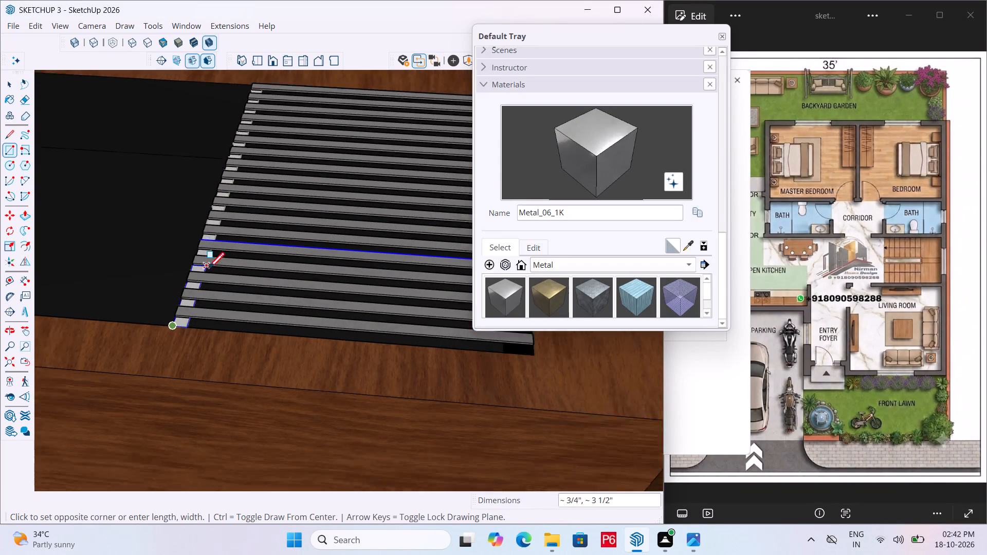
{"action": "scroll", "coordinate": [209, 270], "scroll_direction": "down", "scroll_amount": 3}
{"action": "scroll", "coordinate": [254, 123], "scroll_direction": "up", "scroll_amount": 10}
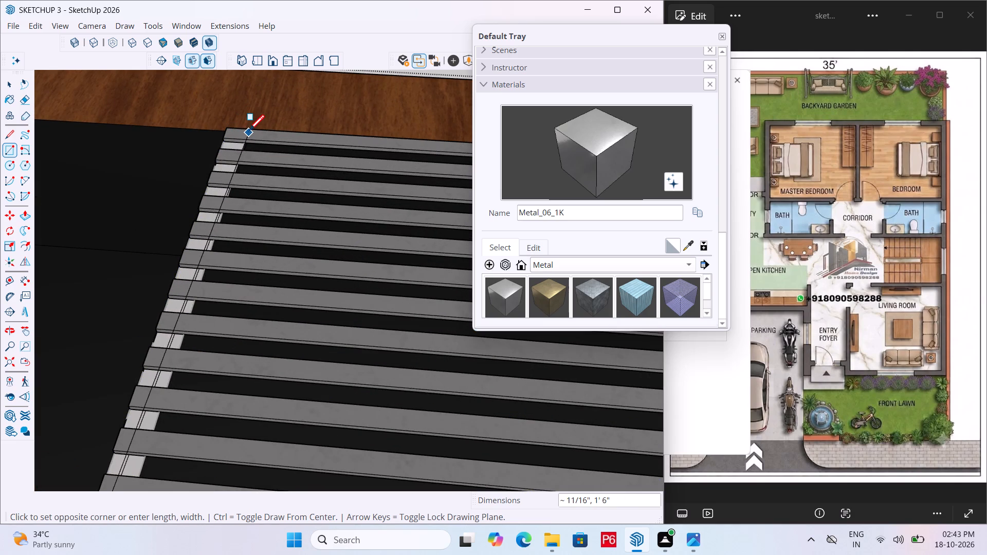
{"action": "left_click", "coordinate": [249, 132]}
{"action": "scroll", "coordinate": [304, 130], "scroll_direction": "down", "scroll_amount": 6}
Delete the white face covering the sink basin.
{"action": "key", "text": "space"}
{"action": "key", "text": "space"}
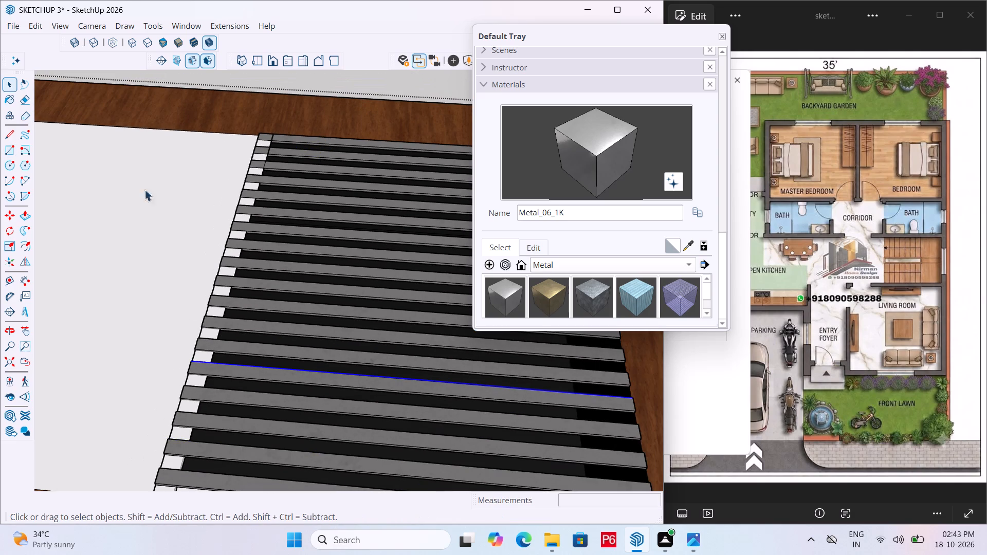
{"action": "left_click", "coordinate": [102, 200]}
{"action": "key", "text": "Delete"}
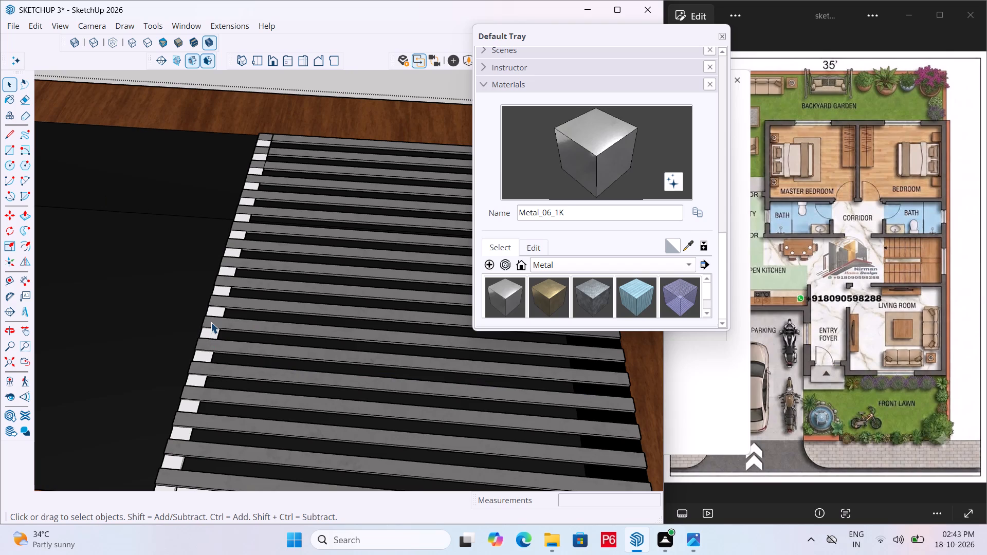
Paint the white end pieces between the slats along the basin side with Metal_06_1K.
{"action": "key", "text": "b"}
{"action": "scroll", "coordinate": [204, 383], "scroll_direction": "up", "scroll_amount": 4}
{"action": "left_click", "coordinate": [197, 378]}
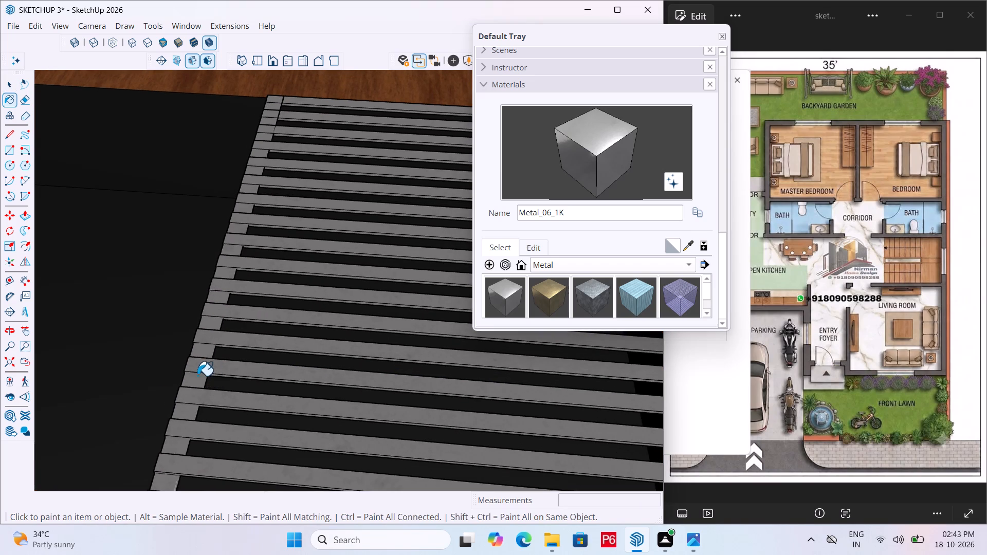
{"action": "scroll", "coordinate": [209, 261], "scroll_direction": "down", "scroll_amount": 9}
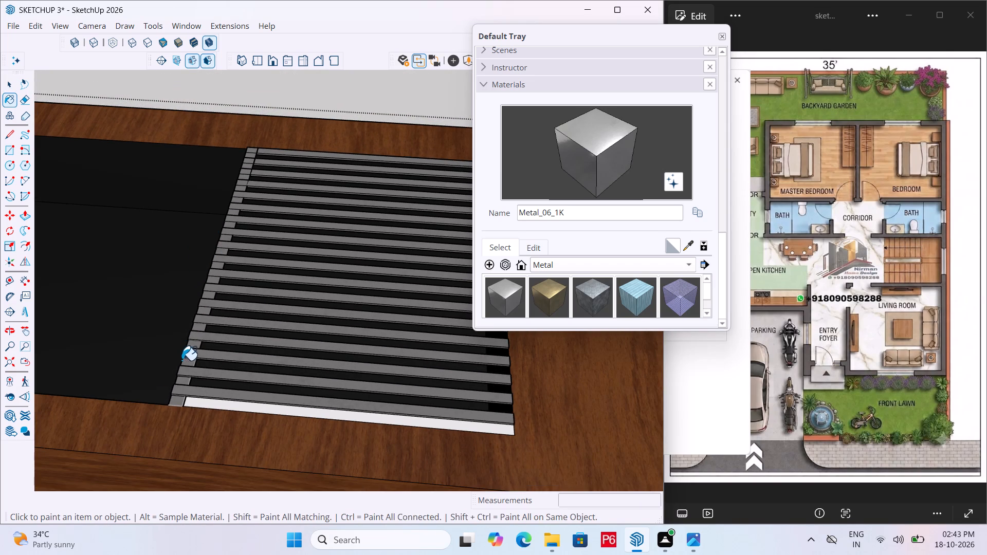
Delete the long white face along the drainboard's front edge.
{"action": "key", "text": "p"}
{"action": "key", "text": "Escape"}
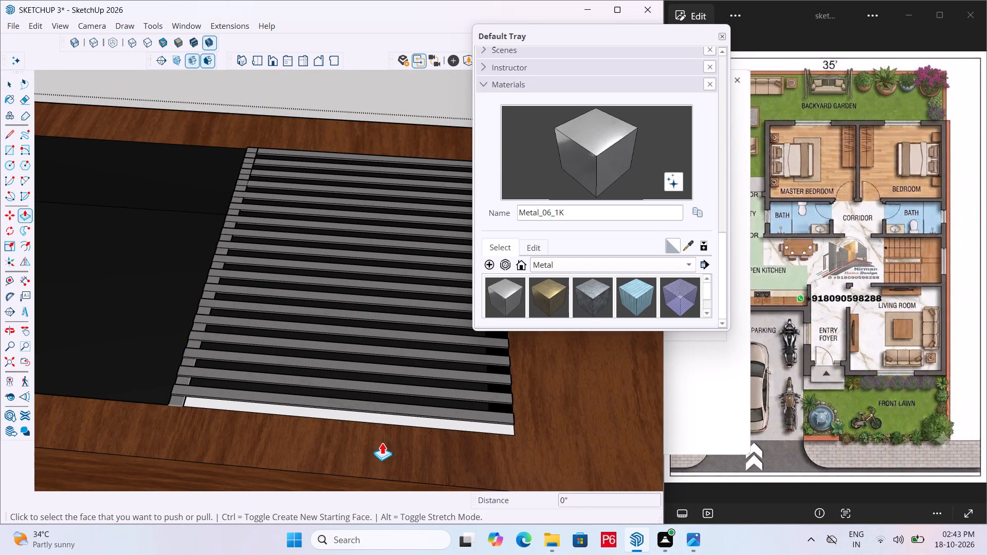
{"action": "key", "text": "space"}
{"action": "scroll", "coordinate": [404, 426], "scroll_direction": "up", "scroll_amount": 5}
{"action": "left_click", "coordinate": [417, 420]}
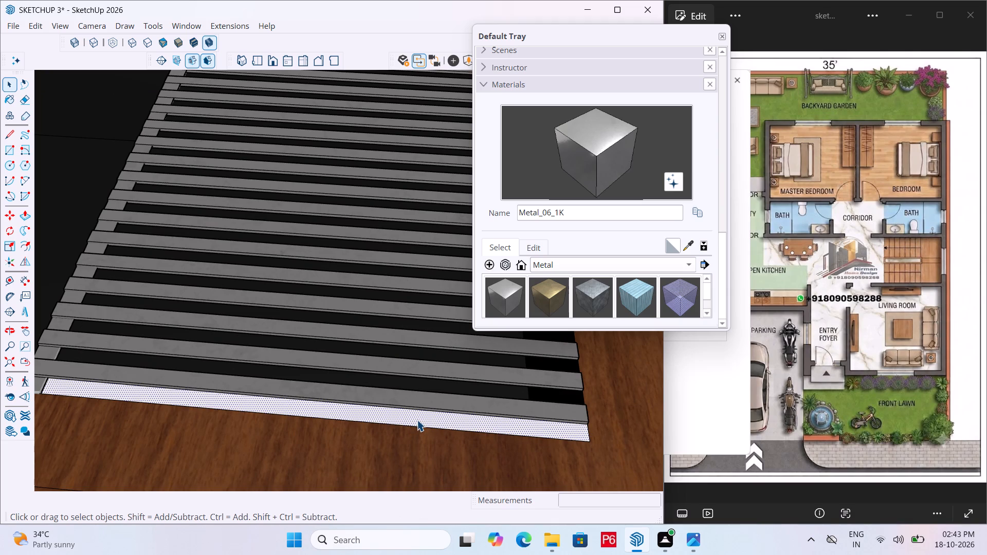
{"action": "key", "text": "Delete"}
{"action": "scroll", "coordinate": [36, 434], "scroll_direction": "down", "scroll_amount": 4}
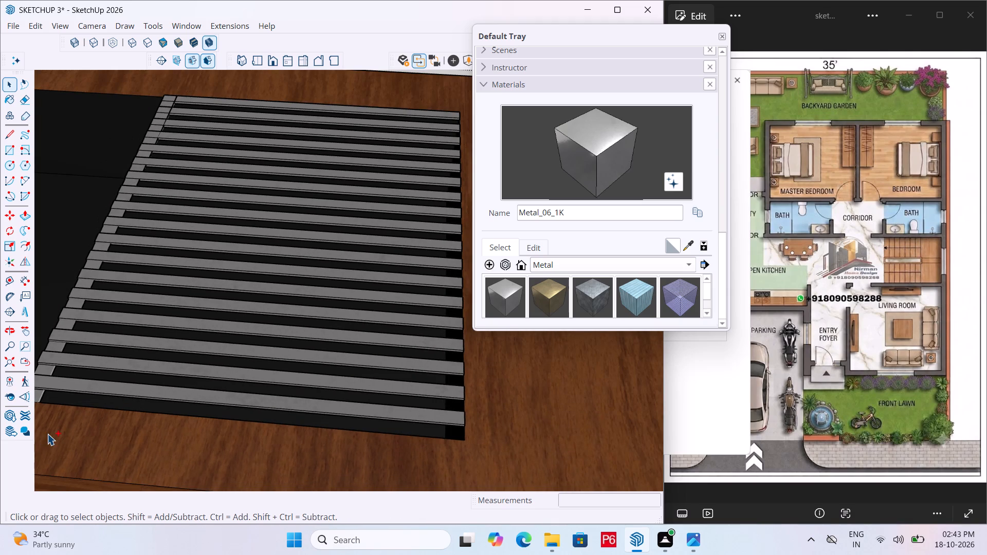
Save the model.
{"action": "key", "text": "ctrl+s"}
{"action": "key", "text": "ctrl+s"}
{"action": "key", "text": "ctrl+s"}
{"action": "key", "text": "ctrl+s"}
Paint the sink's floor, in the basin and beneath the slats, with the Metal_06_1K material.
{"action": "scroll", "coordinate": [194, 383], "scroll_direction": "down", "scroll_amount": 6}
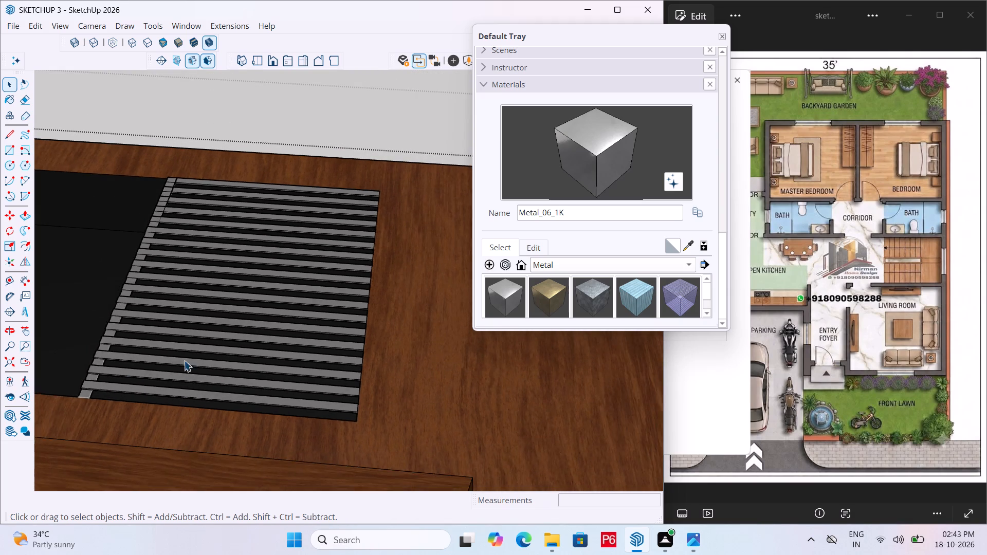
{"action": "scroll", "coordinate": [300, 346], "scroll_direction": "down", "scroll_amount": 5}
{"action": "middle_click_drag", "start_coordinate": [318, 348], "coordinate": [67, 509]}
{"action": "middle_click_drag", "start_coordinate": [255, 424], "coordinate": [387, 326]}
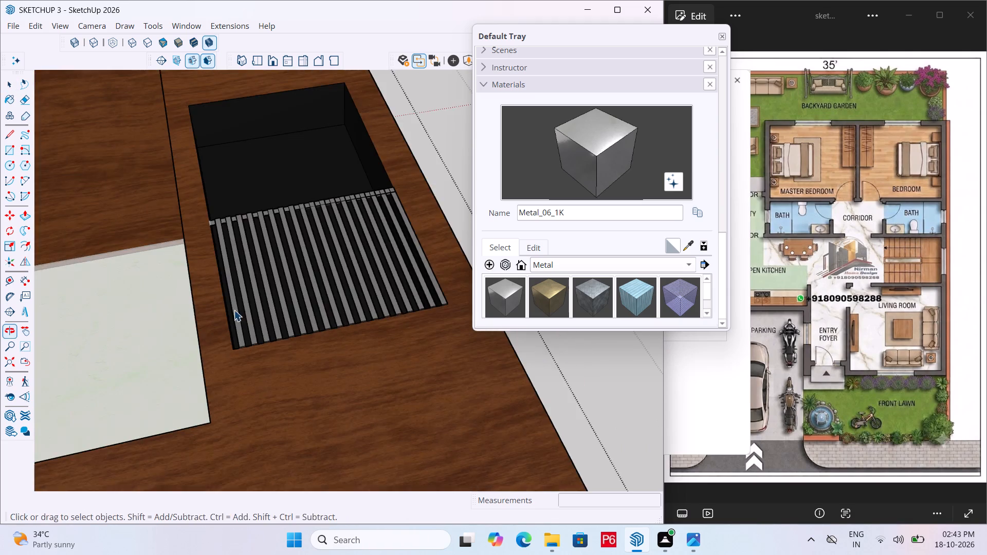
{"action": "middle_click_drag", "start_coordinate": [216, 296], "coordinate": [424, 410]}
{"action": "key", "text": "space"}
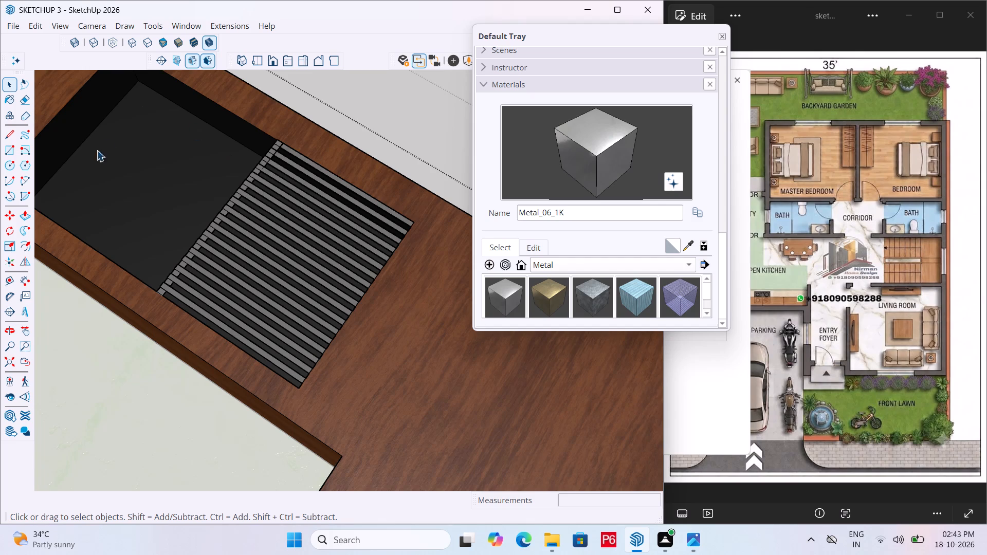
{"action": "scroll", "coordinate": [98, 173], "scroll_direction": "up", "scroll_amount": 5}
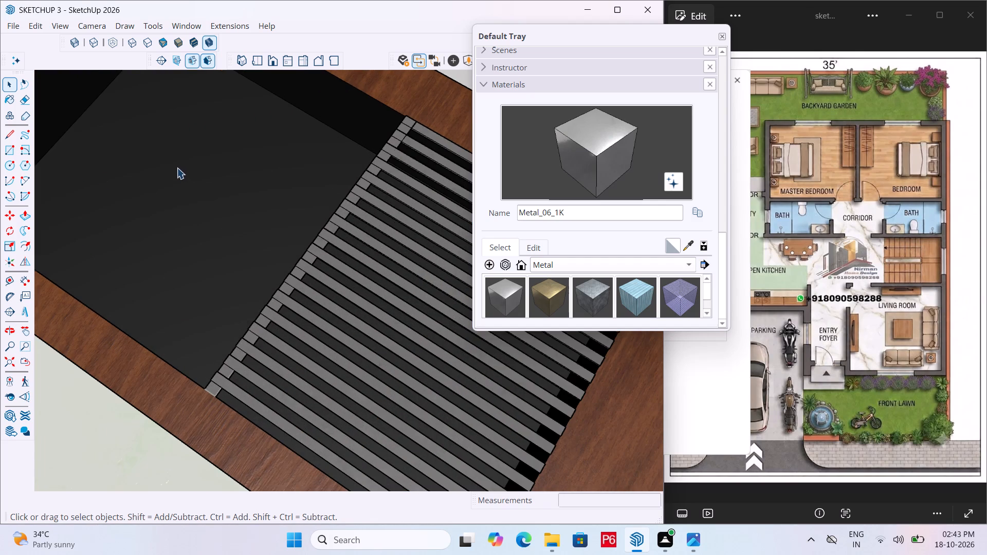
{"action": "scroll", "coordinate": [176, 168], "scroll_direction": "up", "scroll_amount": 4}
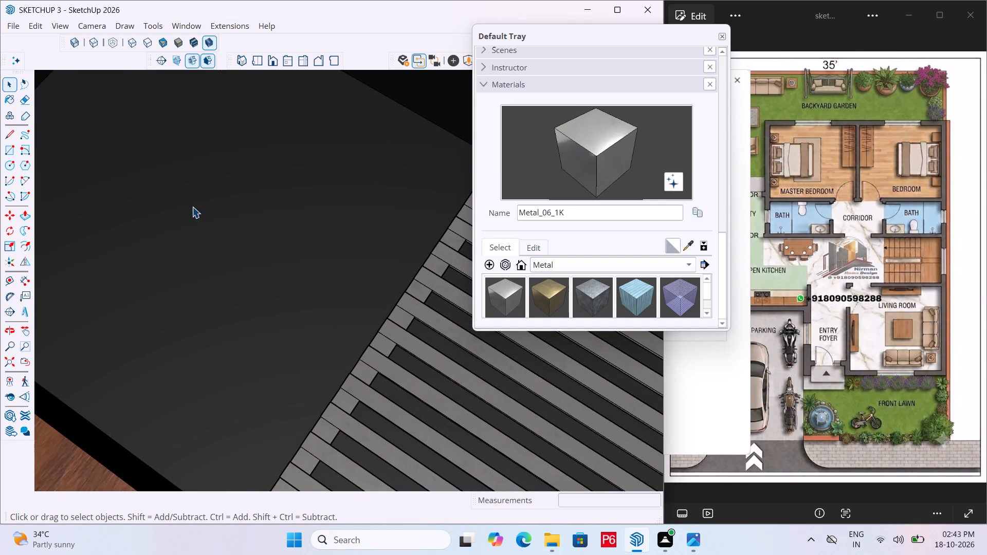
{"action": "scroll", "coordinate": [200, 271], "scroll_direction": "down", "scroll_amount": 6}
{"action": "scroll", "coordinate": [288, 271], "scroll_direction": "down", "scroll_amount": 3}
{"action": "middle_click_drag", "start_coordinate": [270, 249], "coordinate": [259, 190]}
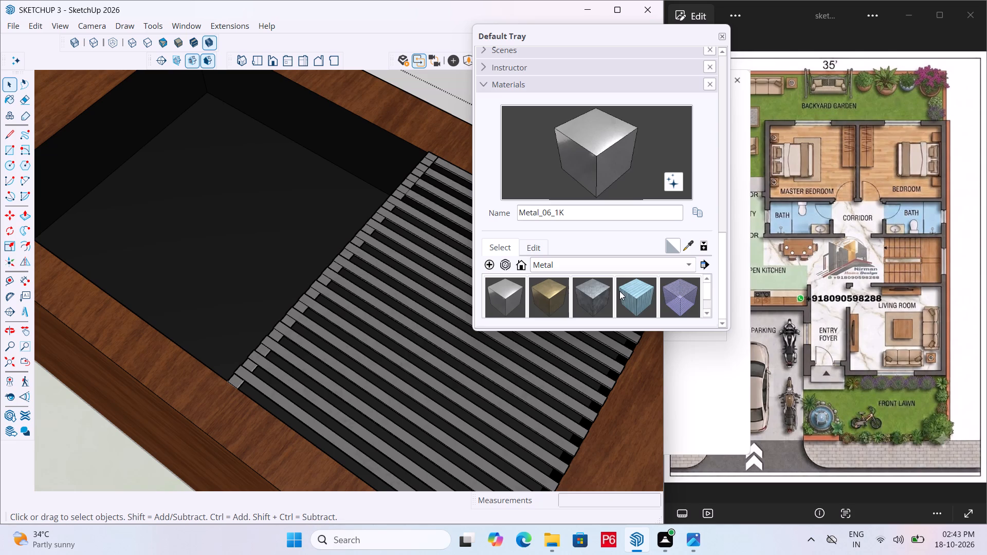
{"action": "scroll", "coordinate": [619, 291], "scroll_direction": "down", "scroll_amount": 2}
{"action": "scroll", "coordinate": [533, 301], "scroll_direction": "up", "scroll_amount": 1}
{"action": "left_click", "coordinate": [170, 216]}
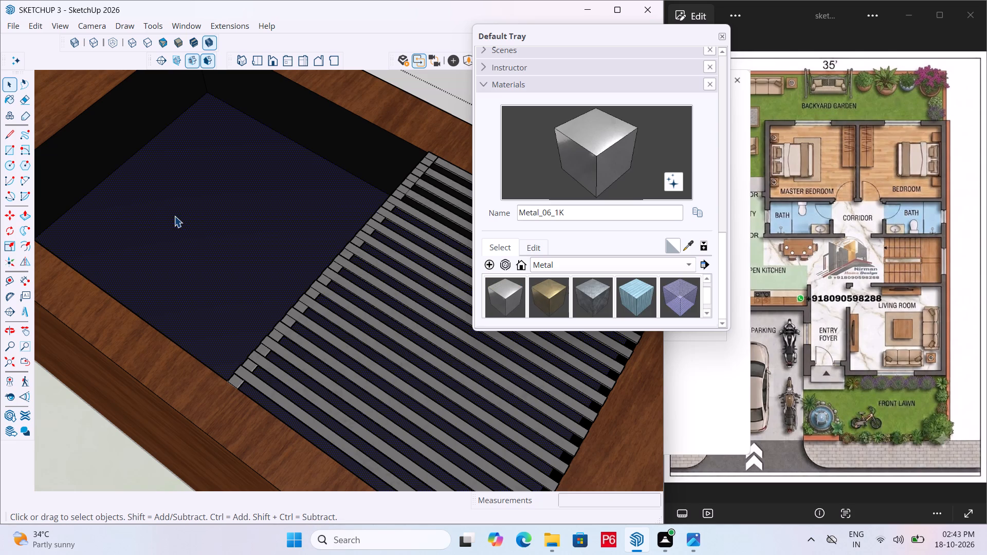
{"action": "left_click", "coordinate": [508, 301]}
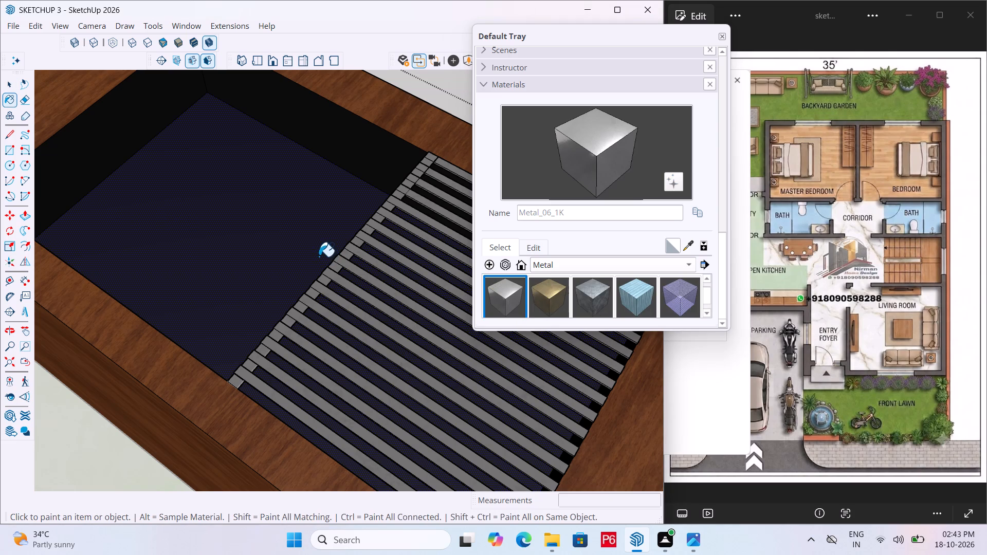
{"action": "left_click", "coordinate": [317, 254]}
{"action": "scroll", "coordinate": [225, 289], "scroll_direction": "down", "scroll_amount": 5}
{"action": "key", "text": "space"}
{"action": "left_click", "coordinate": [377, 146]}
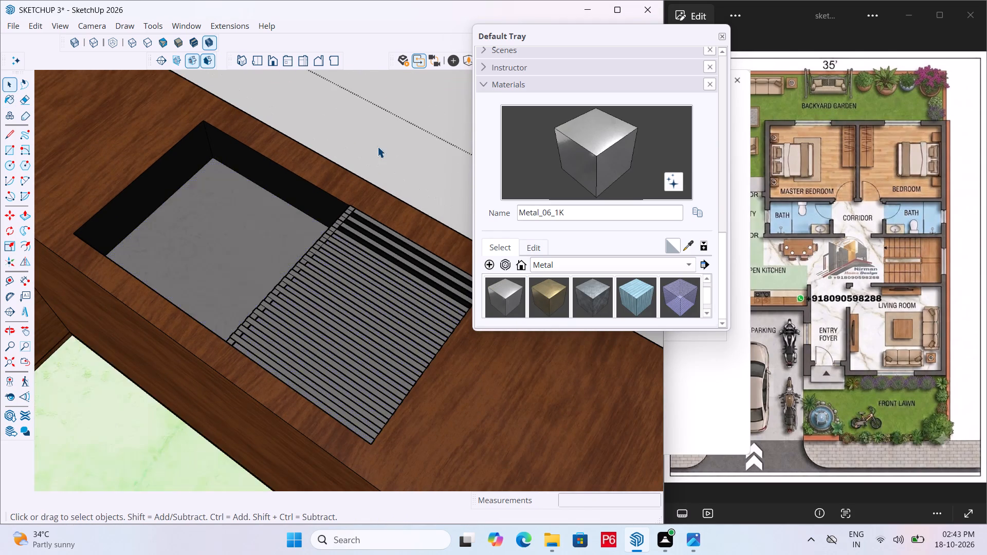
Save the model with the painted sink floor.
{"action": "middle_click_drag", "start_coordinate": [284, 191], "coordinate": [321, 145]}
{"action": "key", "text": "ctrl+s"}
{"action": "key", "text": "ctrl+s"}
{"action": "key", "text": "ctrl+s"}
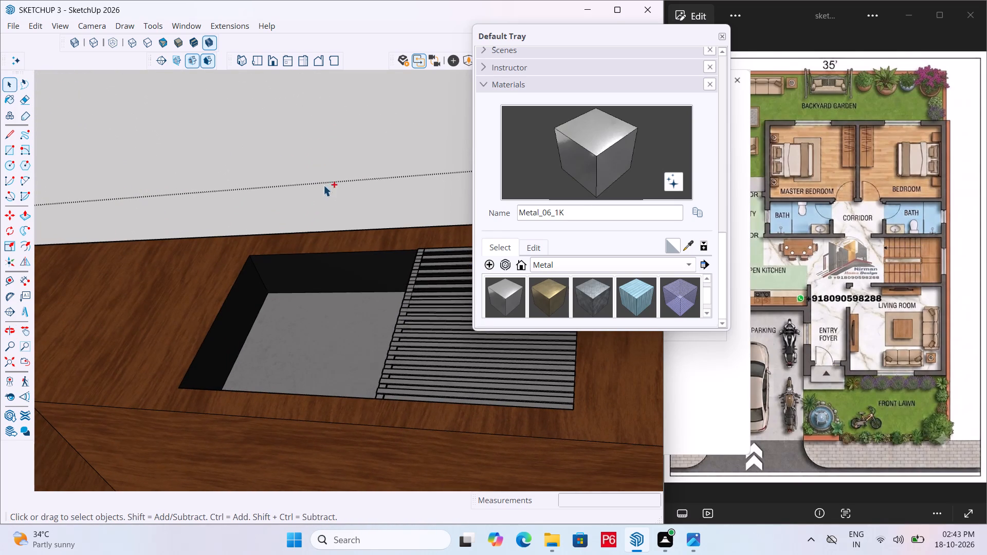
Draw a drain circle with a radius of about 2 1/4" on the sink basin's floor.
{"action": "scroll", "coordinate": [213, 273], "scroll_direction": "down", "scroll_amount": 5}
{"action": "middle_click_drag", "start_coordinate": [384, 301], "coordinate": [377, 317]}
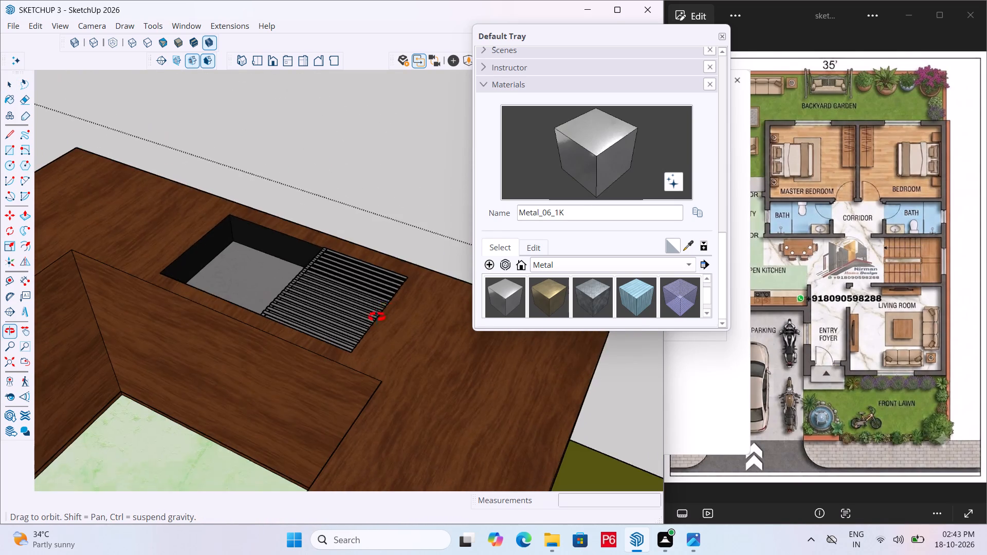
{"action": "middle_click_drag", "start_coordinate": [377, 317], "coordinate": [340, 325]}
{"action": "scroll", "coordinate": [321, 249], "scroll_direction": "up", "scroll_amount": 4}
{"action": "scroll", "coordinate": [213, 245], "scroll_direction": "up", "scroll_amount": 5}
{"action": "middle_click_drag", "start_coordinate": [215, 298], "coordinate": [215, 321]}
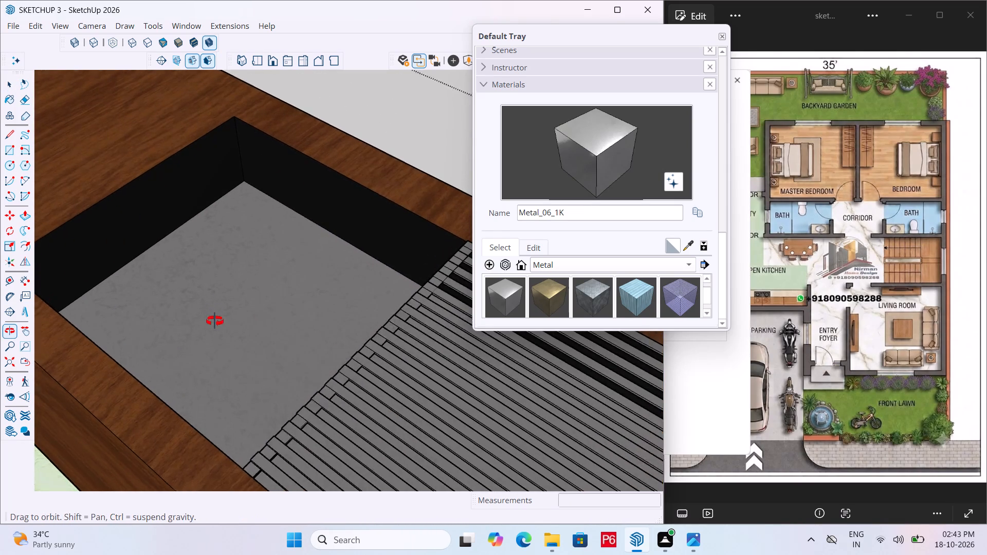
{"action": "middle_click_drag", "start_coordinate": [215, 321], "coordinate": [218, 334]}
{"action": "key", "text": "c"}
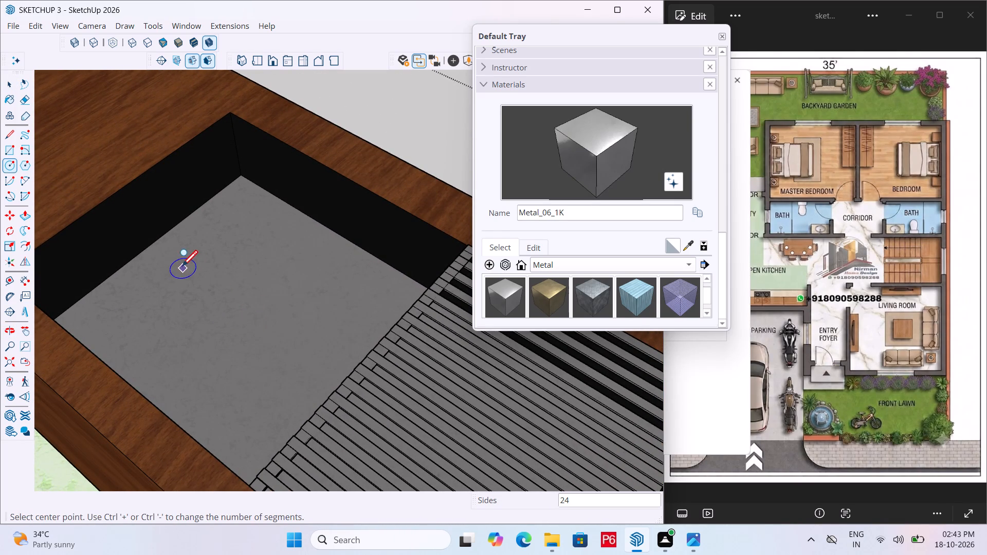
{"action": "left_click", "coordinate": [195, 301]}
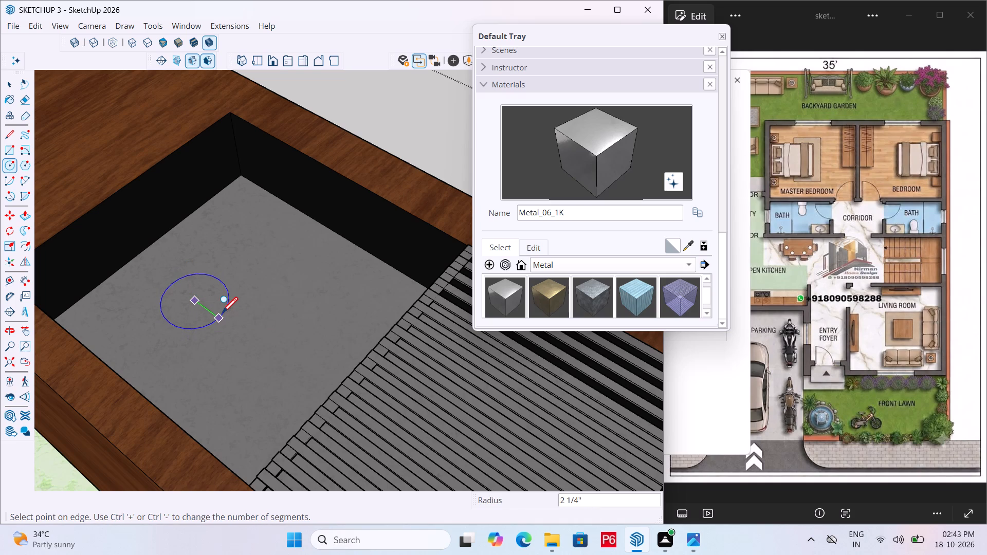
{"action": "left_click_drag", "start_coordinate": [222, 314], "coordinate": [214, 299]}
Make the drain circle's face and edge into a group.
{"action": "key", "text": "space"}
{"action": "double_click", "coordinate": [211, 295]}
{"action": "double_click", "coordinate": [211, 295]}
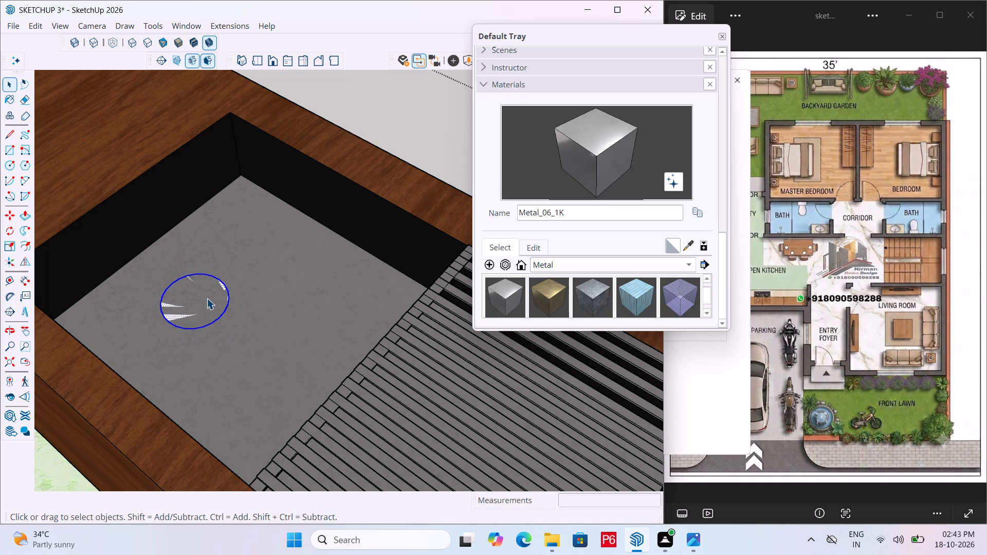
{"action": "triple_click", "coordinate": [208, 297]}
{"action": "right_click", "coordinate": [208, 297]}
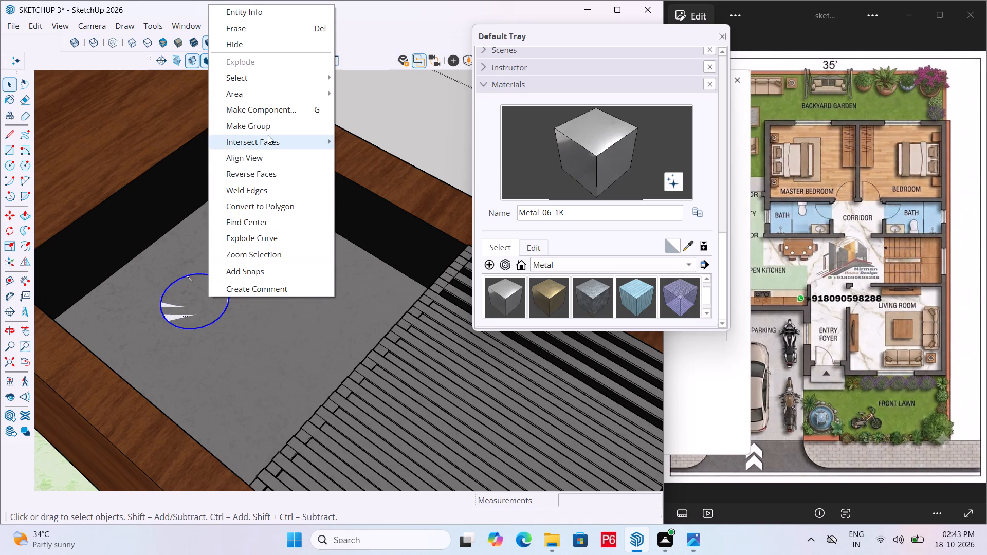
{"action": "left_click", "coordinate": [276, 124]}
{"action": "left_click", "coordinate": [206, 306]}
Inside the drain group, offset the circle's edge inward by about 1/2" to form an outer ring.
{"action": "double_click", "coordinate": [186, 306]}
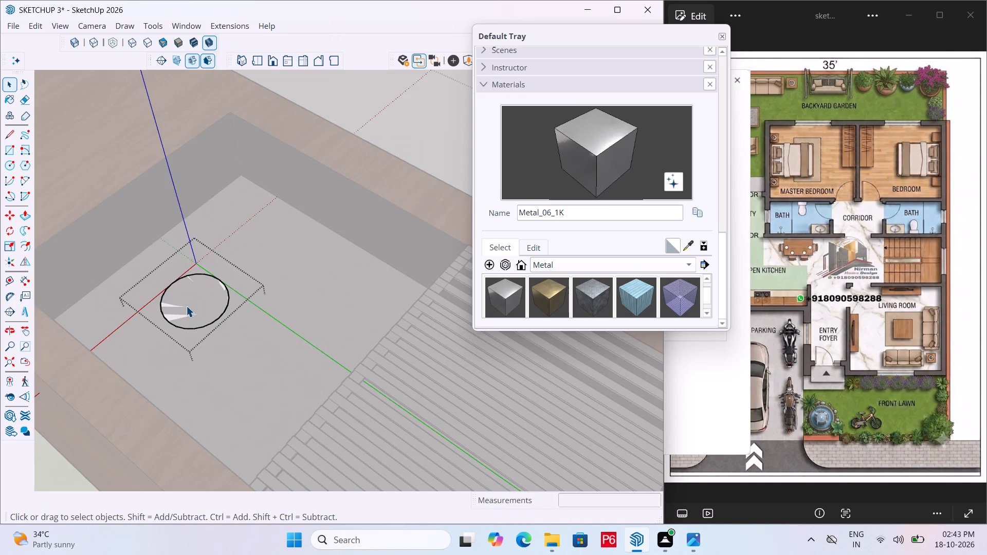
{"action": "left_click", "coordinate": [184, 299]}
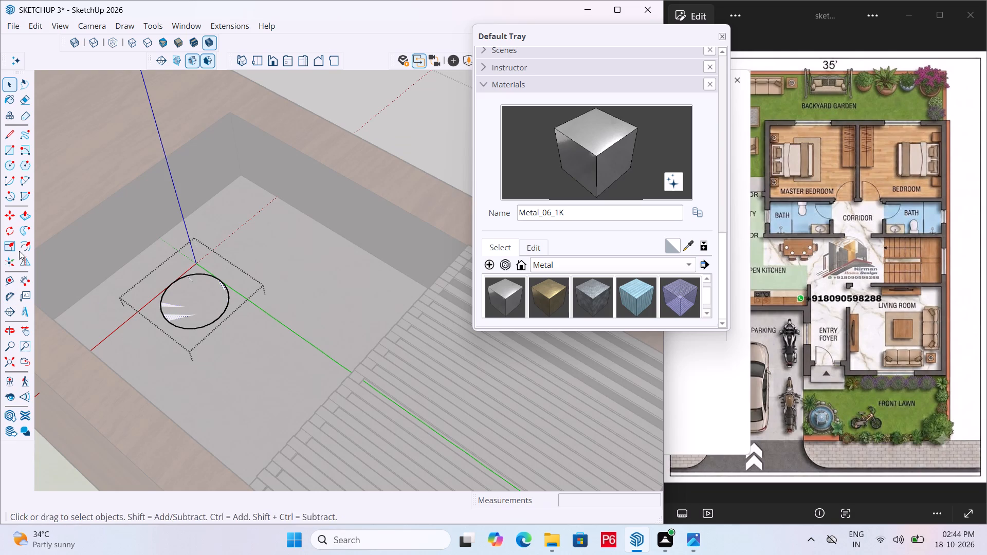
{"action": "left_click", "coordinate": [29, 245]}
{"action": "left_click", "coordinate": [185, 313]}
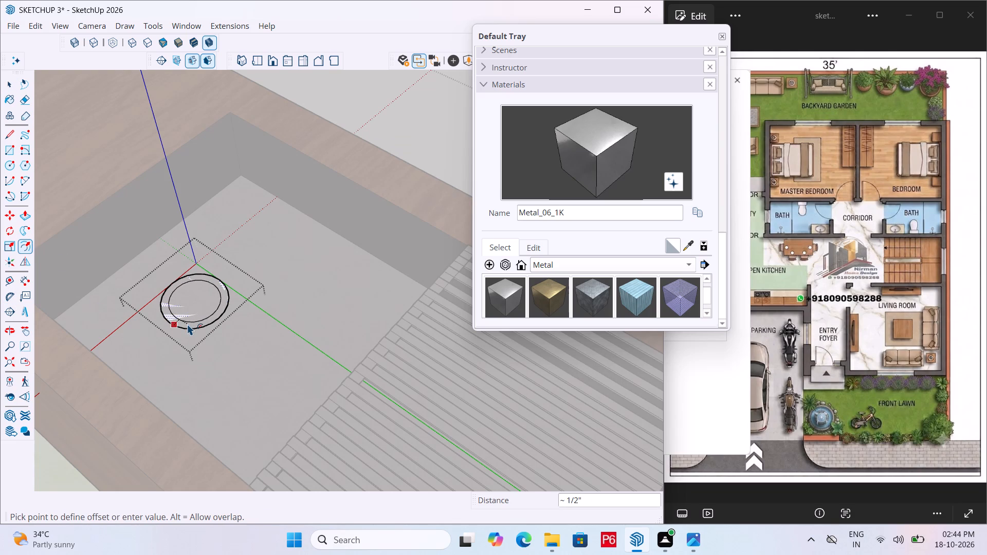
{"action": "left_click", "coordinate": [187, 324]}
{"action": "scroll", "coordinate": [191, 299], "scroll_direction": "up", "scroll_amount": 6}
{"action": "key", "text": "space"}
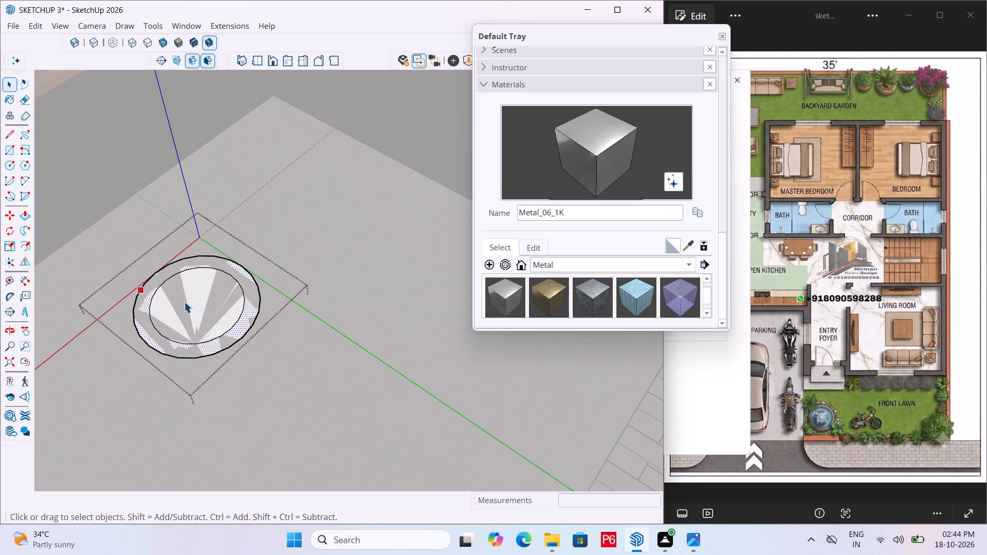
Draw a tiny drain-hole circle on the inner disc, close to its edge with the outer ring.
{"action": "key", "text": "c"}
{"action": "scroll", "coordinate": [184, 302], "scroll_direction": "up", "scroll_amount": 5}
{"action": "left_click", "coordinate": [166, 278]}
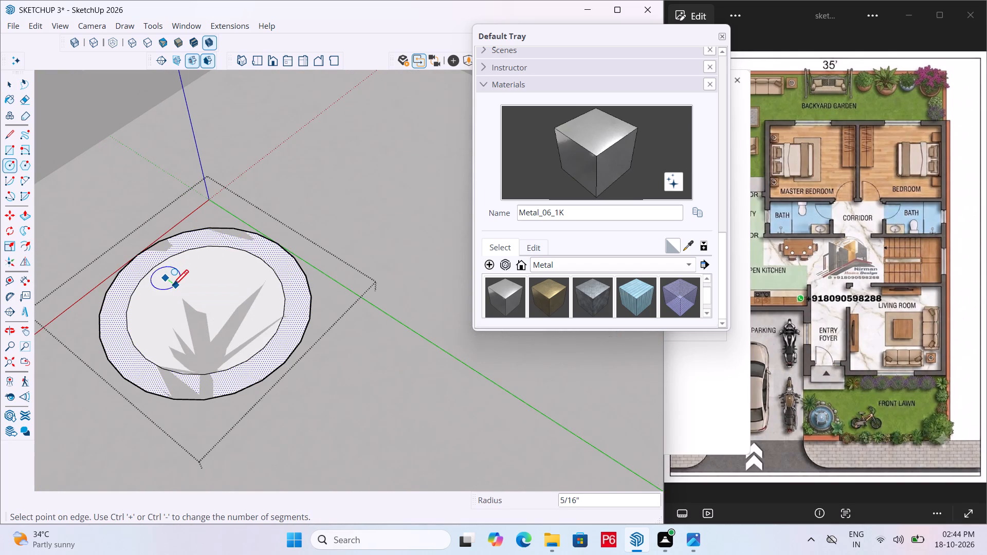
{"action": "scroll", "coordinate": [173, 287], "scroll_direction": "up", "scroll_amount": 4}
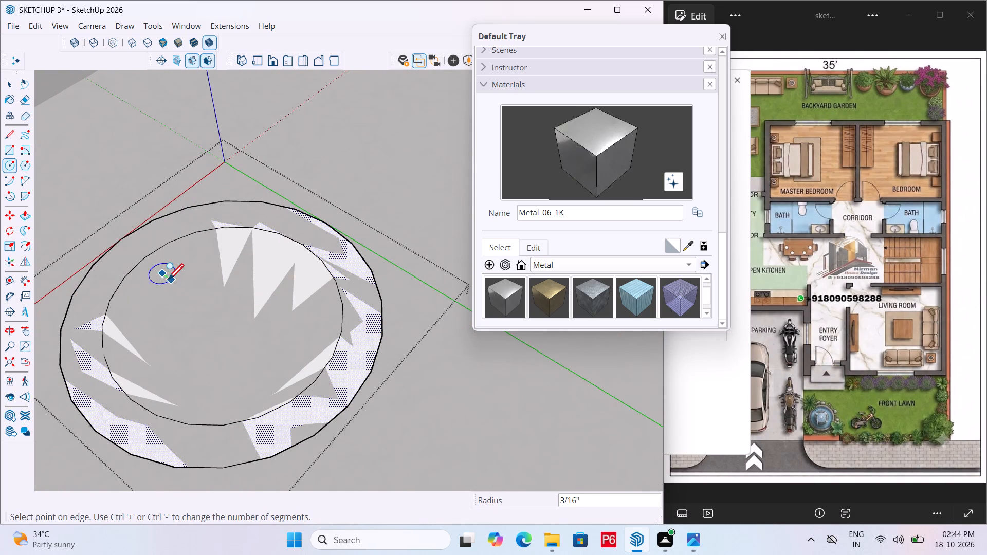
{"action": "scroll", "coordinate": [169, 284], "scroll_direction": "up", "scroll_amount": 3}
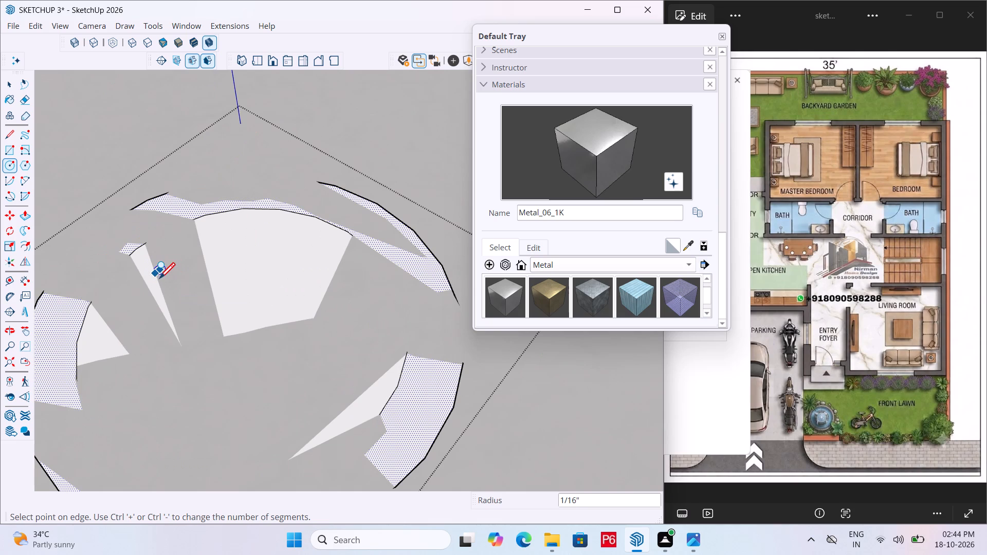
{"action": "left_click", "coordinate": [161, 282]}
{"action": "scroll", "coordinate": [246, 247], "scroll_direction": "down", "scroll_amount": 4}
{"action": "key", "text": "space"}
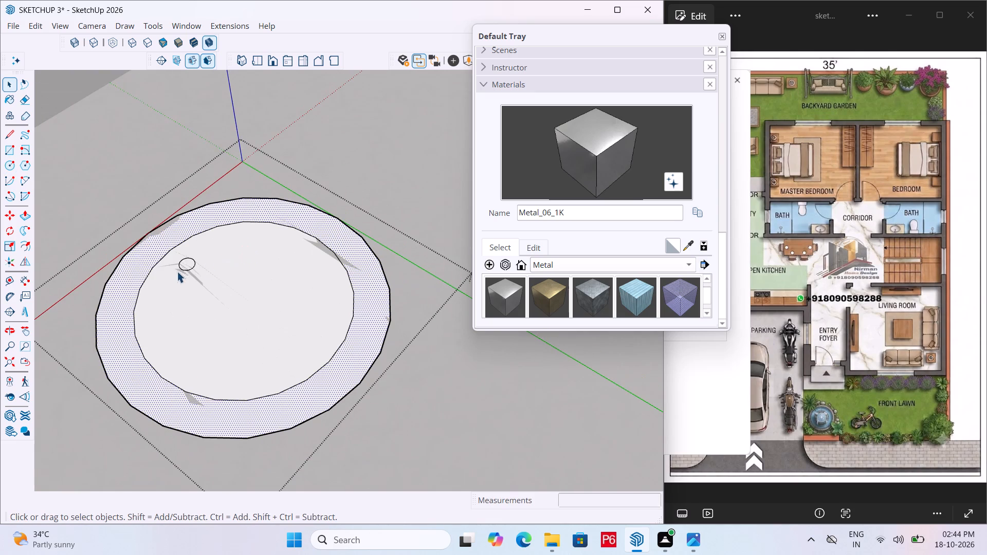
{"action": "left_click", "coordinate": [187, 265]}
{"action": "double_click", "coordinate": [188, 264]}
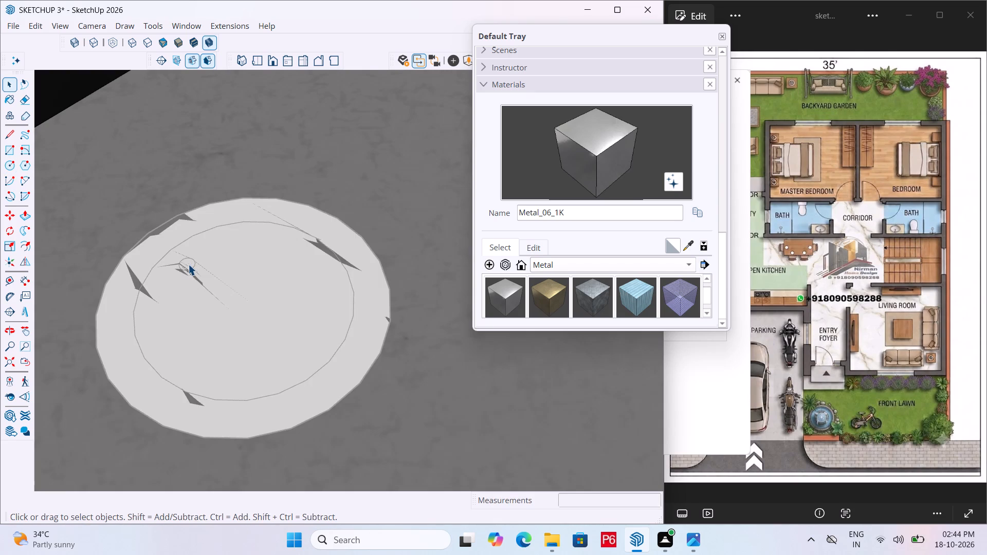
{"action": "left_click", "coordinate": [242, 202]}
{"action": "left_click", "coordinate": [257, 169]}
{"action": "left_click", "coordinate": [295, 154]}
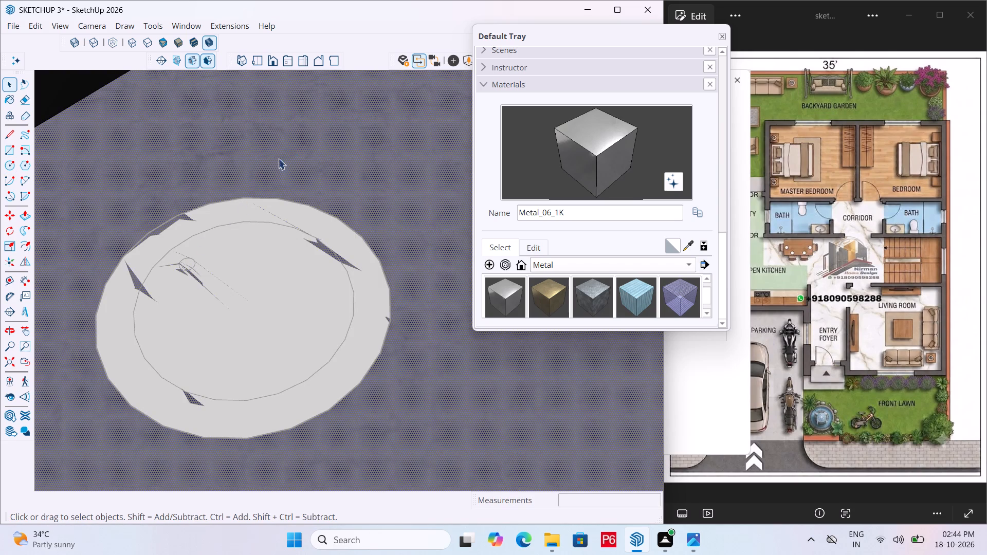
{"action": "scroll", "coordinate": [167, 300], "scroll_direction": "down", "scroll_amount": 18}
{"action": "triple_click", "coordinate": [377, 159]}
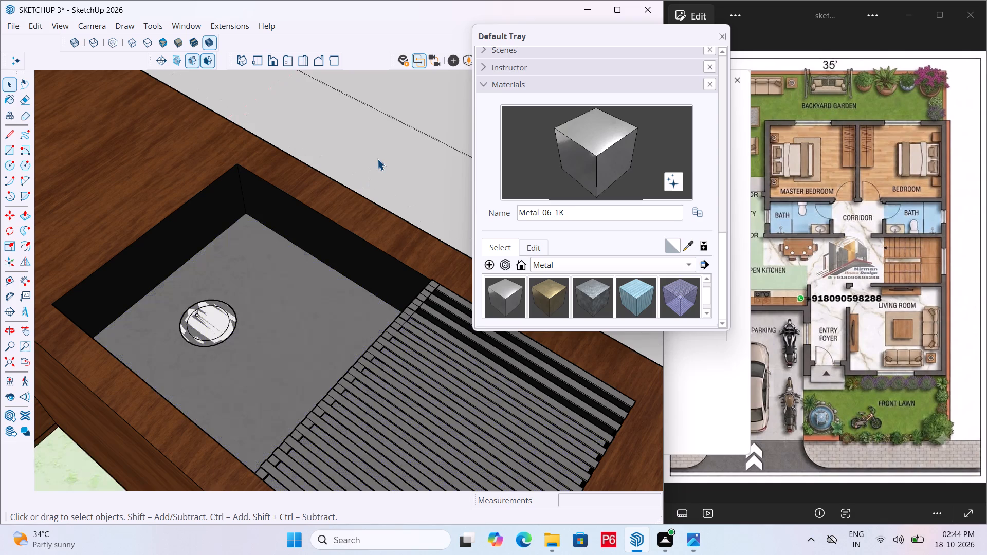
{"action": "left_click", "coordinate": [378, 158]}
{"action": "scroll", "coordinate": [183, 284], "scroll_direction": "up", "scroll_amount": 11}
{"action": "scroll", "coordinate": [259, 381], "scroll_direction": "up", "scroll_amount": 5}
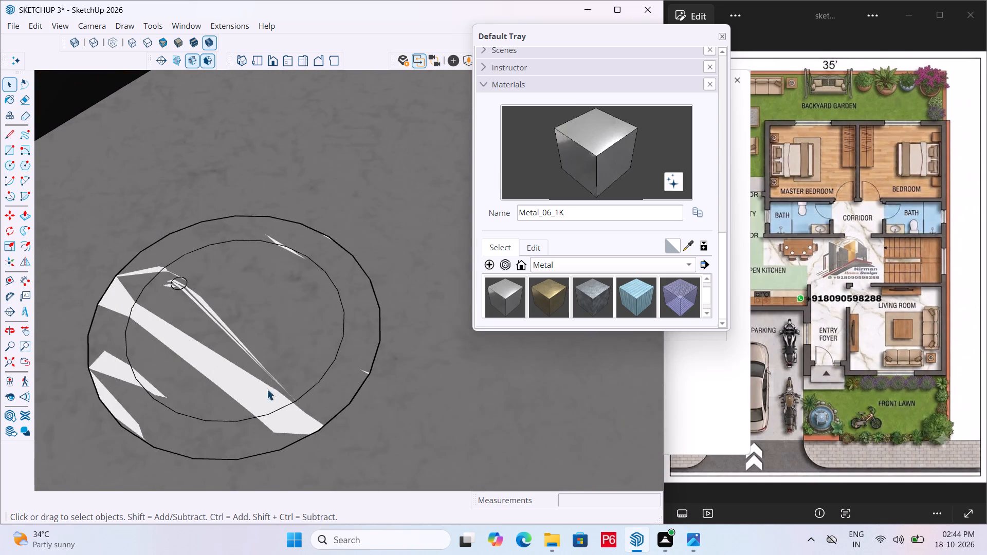
Reopen the sink's drain group and select its outer ring face.
{"action": "left_click", "coordinate": [311, 411]}
{"action": "triple_click", "coordinate": [311, 411]}
{"action": "left_click", "coordinate": [326, 396]}
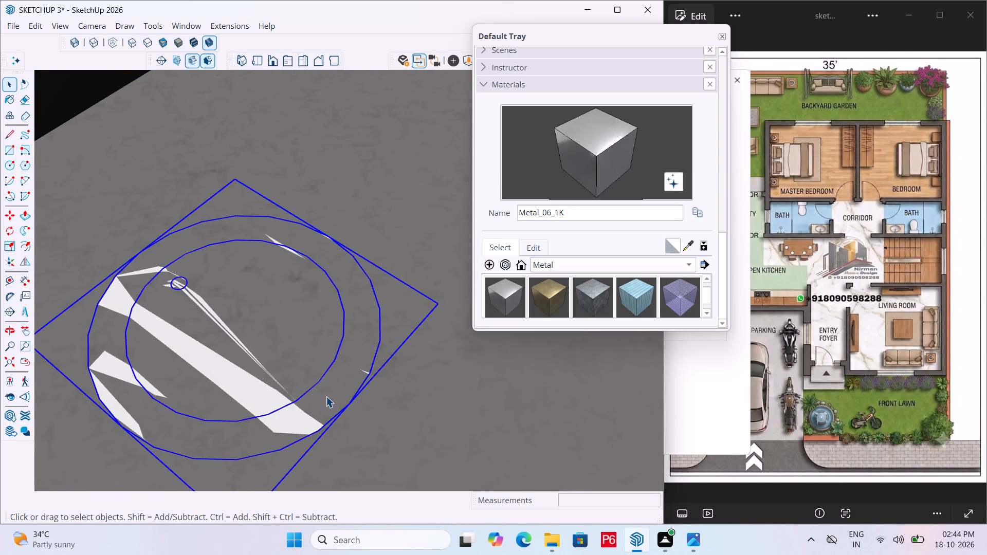
{"action": "left_click", "coordinate": [326, 396]}
{"action": "double_click", "coordinate": [351, 379]}
{"action": "left_click", "coordinate": [354, 364]}
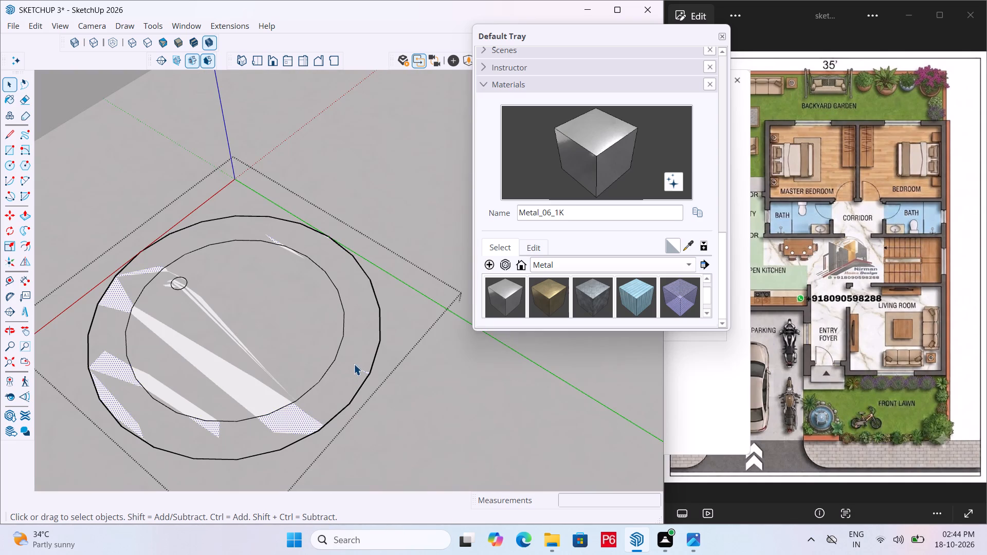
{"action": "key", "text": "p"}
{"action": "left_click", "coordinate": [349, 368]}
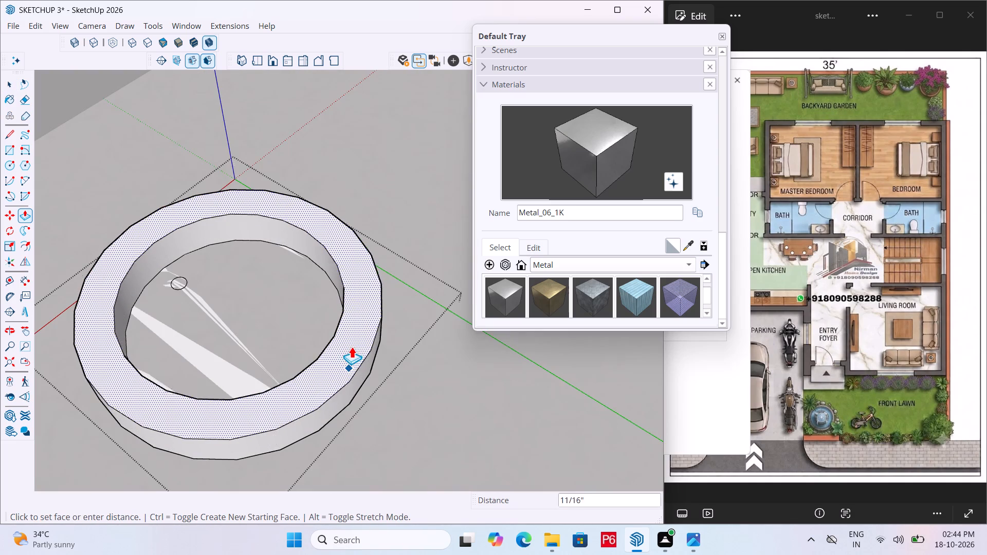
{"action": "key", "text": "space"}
Paint the drain's outer ring with the solid colour M09_Shadow_Night.
{"action": "left_click", "coordinate": [607, 265]}
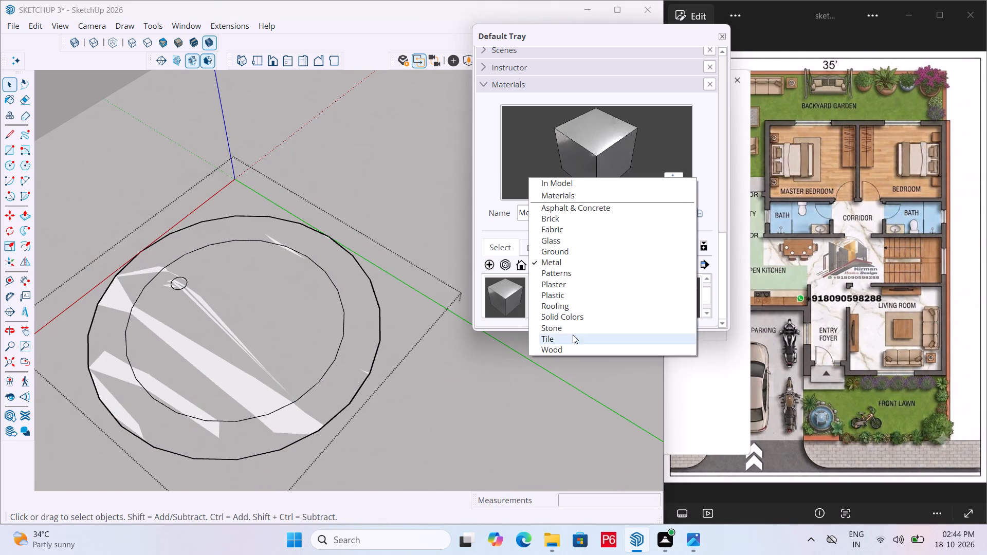
{"action": "left_click", "coordinate": [585, 321]}
{"action": "scroll", "coordinate": [612, 283], "scroll_direction": "down", "scroll_amount": 5}
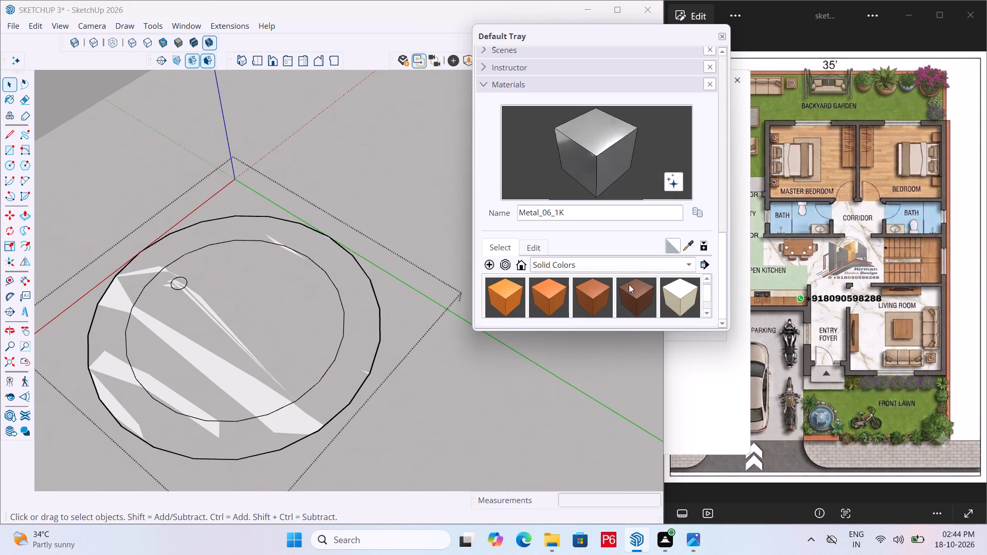
{"action": "scroll", "coordinate": [660, 290], "scroll_direction": "down", "scroll_amount": 17}
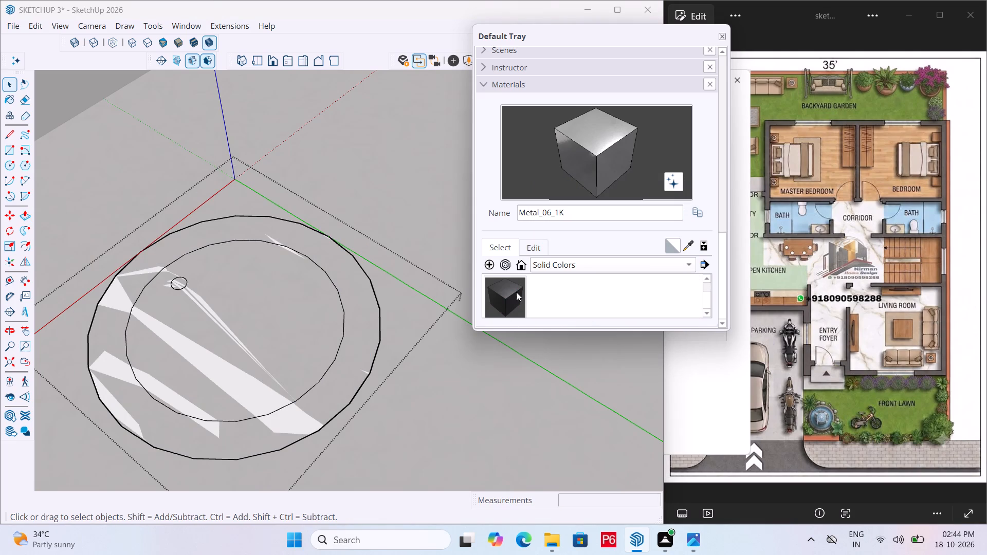
{"action": "left_click", "coordinate": [503, 295]}
{"action": "left_click", "coordinate": [358, 332]}
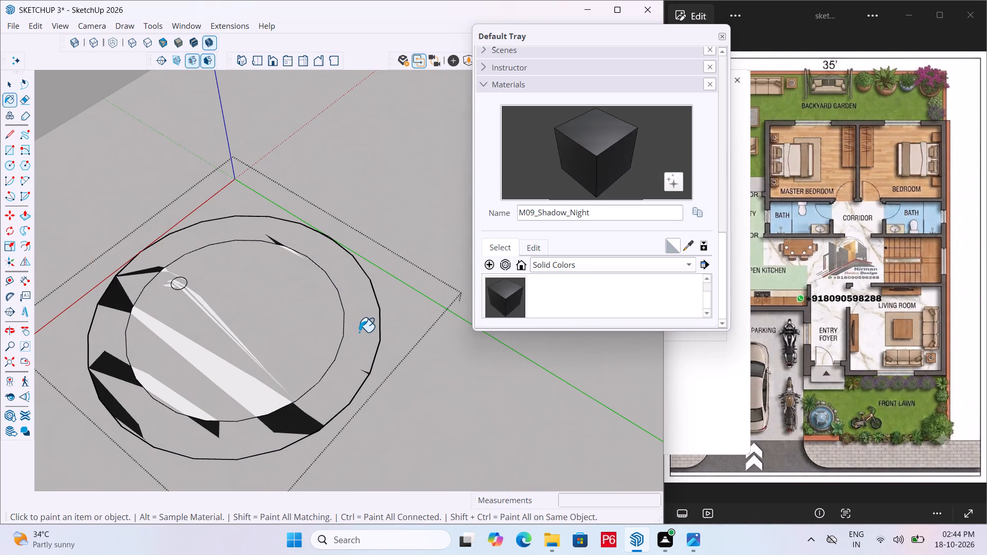
Push/Pull the black outer ring up by about 1/16" and close the drain group.
{"action": "key", "text": "p"}
{"action": "left_click", "coordinate": [358, 336]}
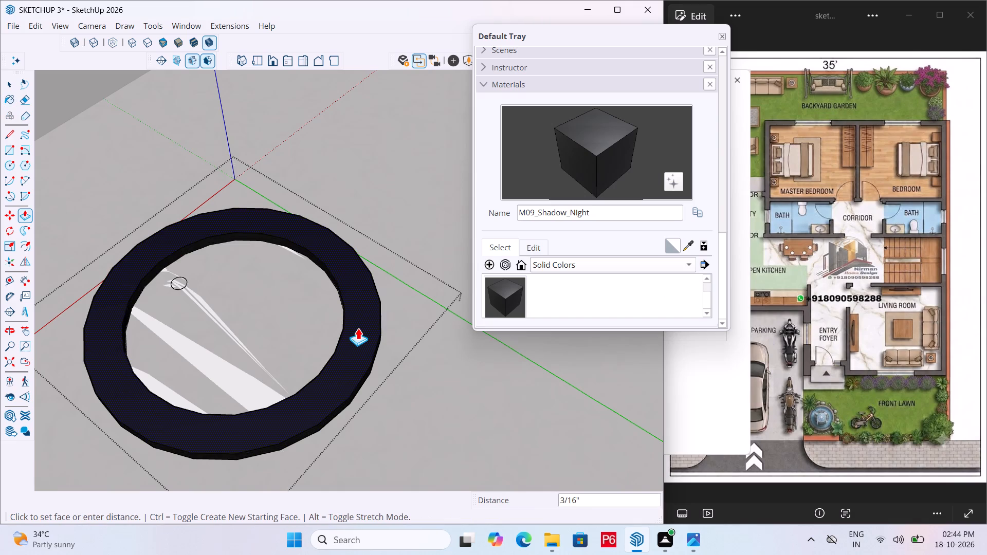
{"action": "middle_click_drag", "start_coordinate": [359, 334], "coordinate": [357, 331]}
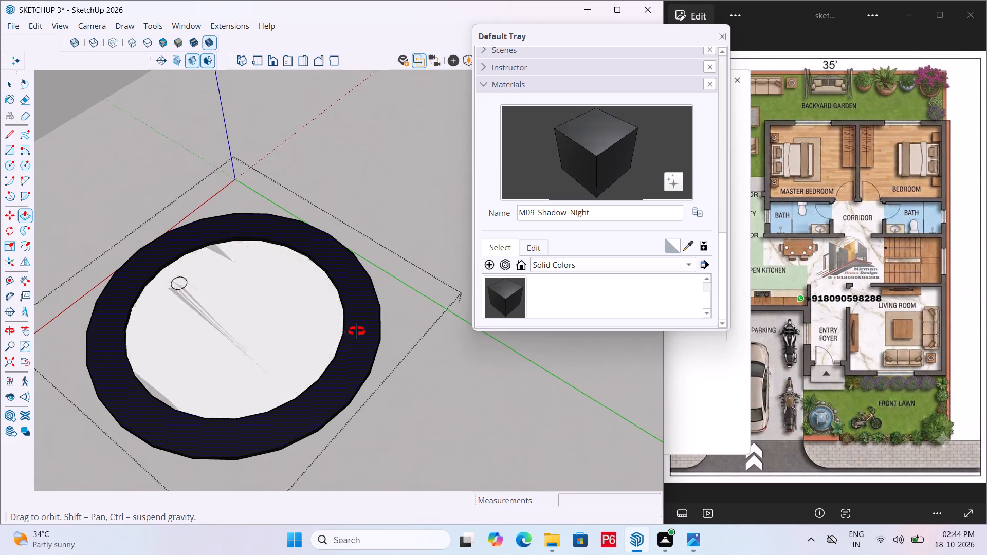
{"action": "middle_click_drag", "start_coordinate": [357, 331], "coordinate": [314, 274]}
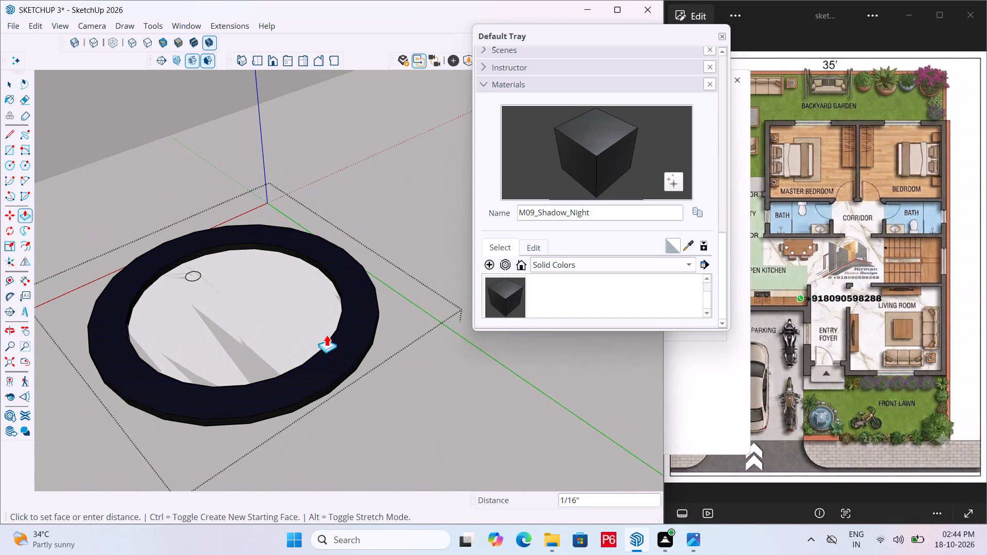
{"action": "left_click", "coordinate": [329, 332]}
{"action": "key", "text": "space"}
{"action": "middle_click_drag", "start_coordinate": [244, 294], "coordinate": [237, 339]}
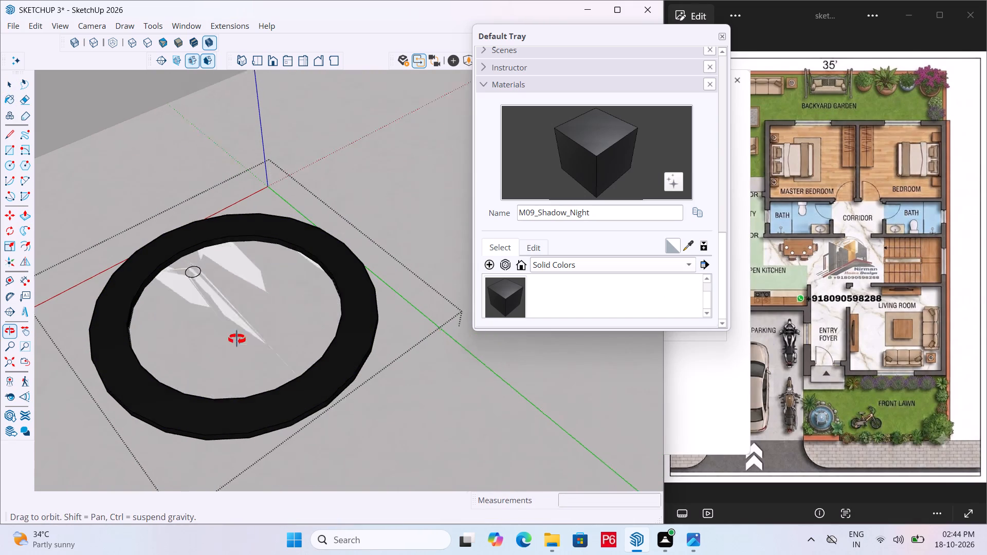
{"action": "middle_click_drag", "start_coordinate": [237, 339], "coordinate": [230, 364]}
{"action": "key", "text": "space"}
{"action": "left_click", "coordinate": [362, 204]}
Reopen the drain group and paint the small drain-hole circle with M09_Shadow_Night.
{"action": "scroll", "coordinate": [176, 269], "scroll_direction": "up", "scroll_amount": 4}
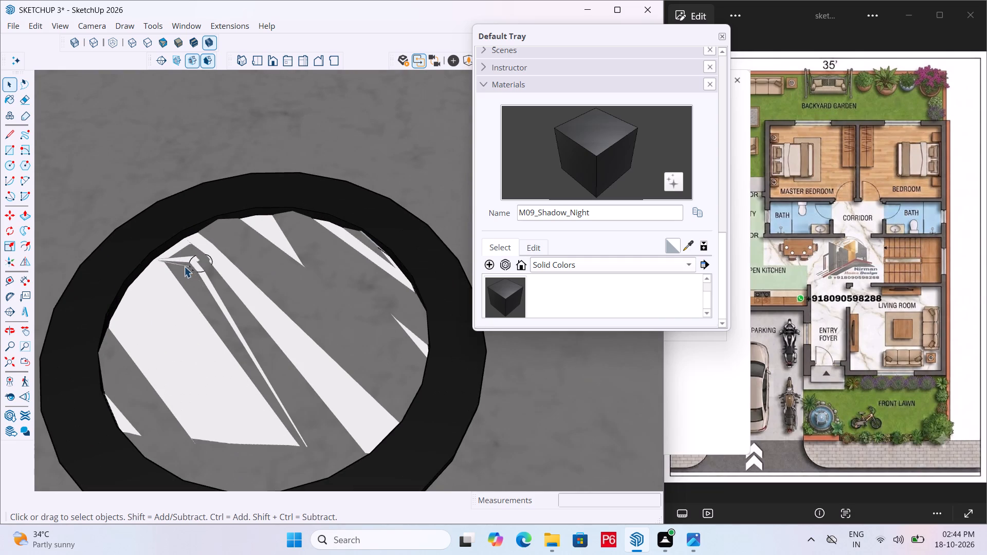
{"action": "left_click", "coordinate": [200, 264]}
{"action": "double_click", "coordinate": [200, 264]}
{"action": "left_click", "coordinate": [197, 263]}
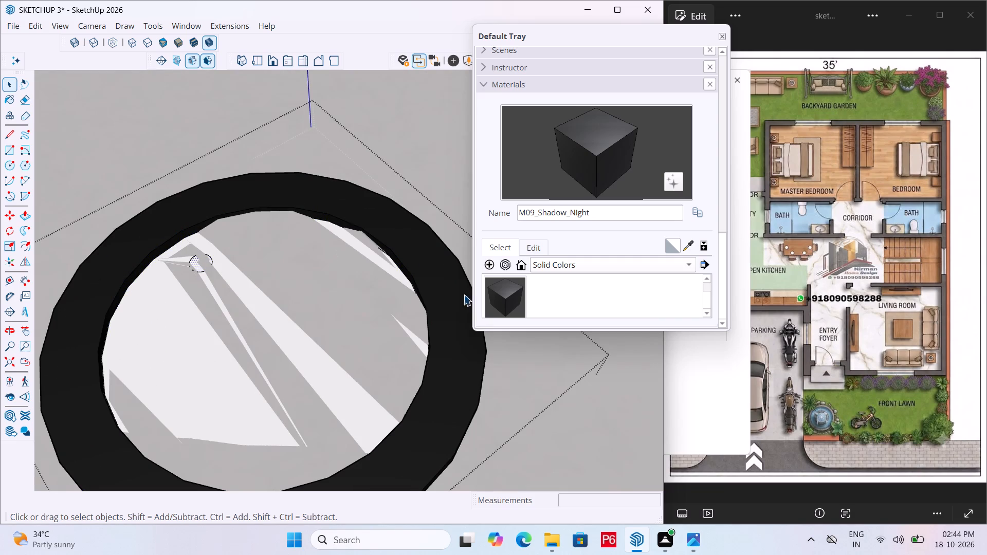
{"action": "left_click", "coordinate": [507, 296]}
{"action": "double_click", "coordinate": [196, 269]}
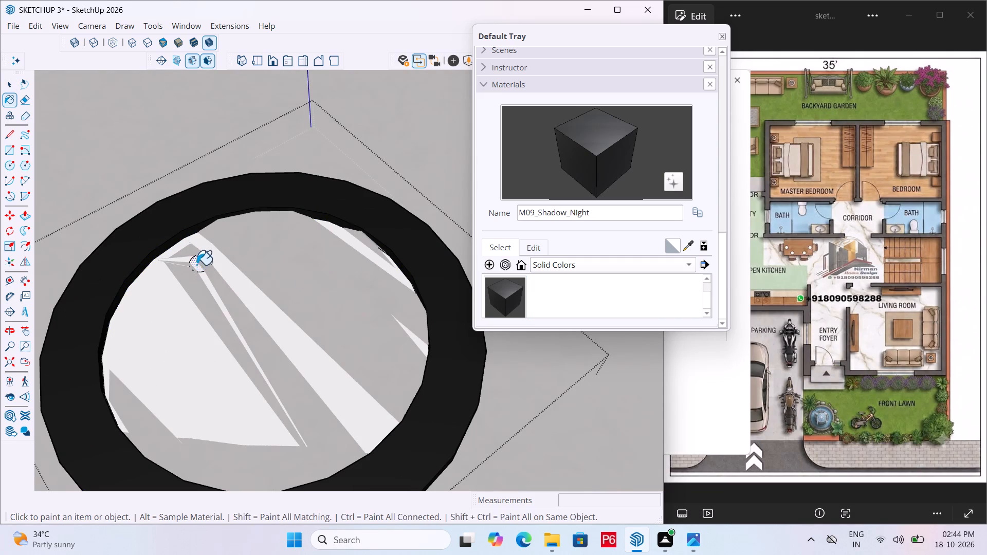
{"action": "key", "text": "space"}
Copy the black drain hole to three new spots on the inner disc, moving about 3/4" to 7/8" each time.
{"action": "key", "text": "m"}
{"action": "left_click", "coordinate": [199, 262]}
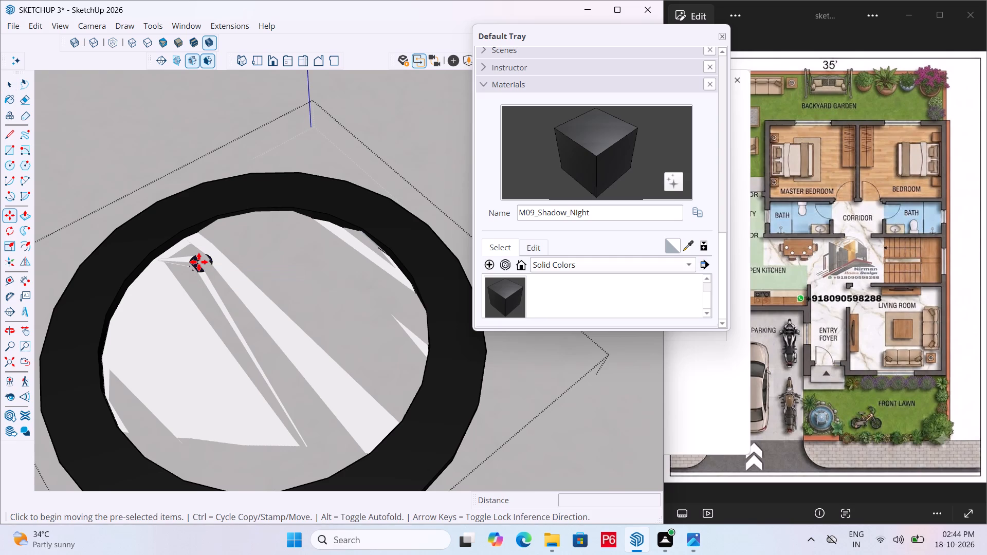
{"action": "left_click", "coordinate": [272, 260]}
{"action": "left_click", "coordinate": [276, 264]}
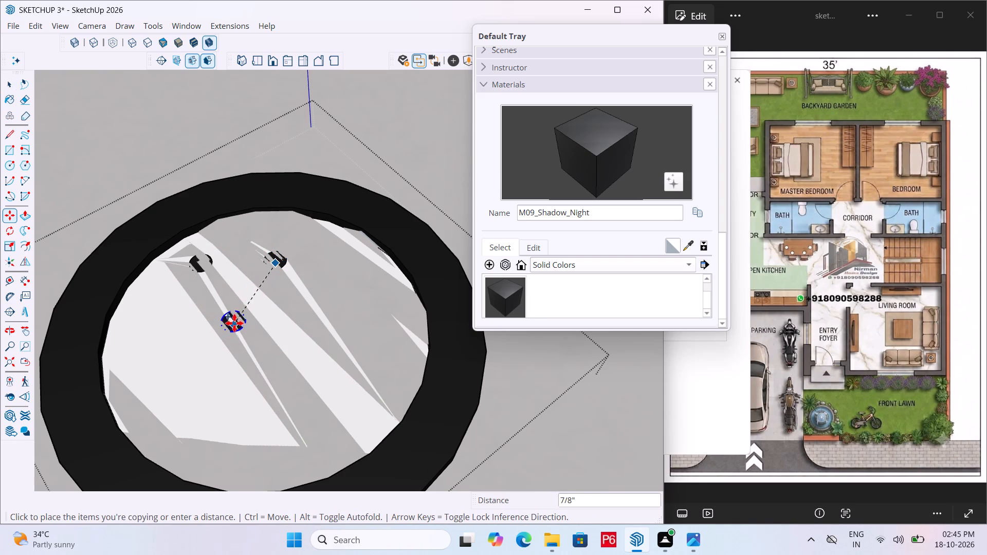
{"action": "left_click", "coordinate": [235, 322]}
{"action": "left_click", "coordinate": [240, 318]}
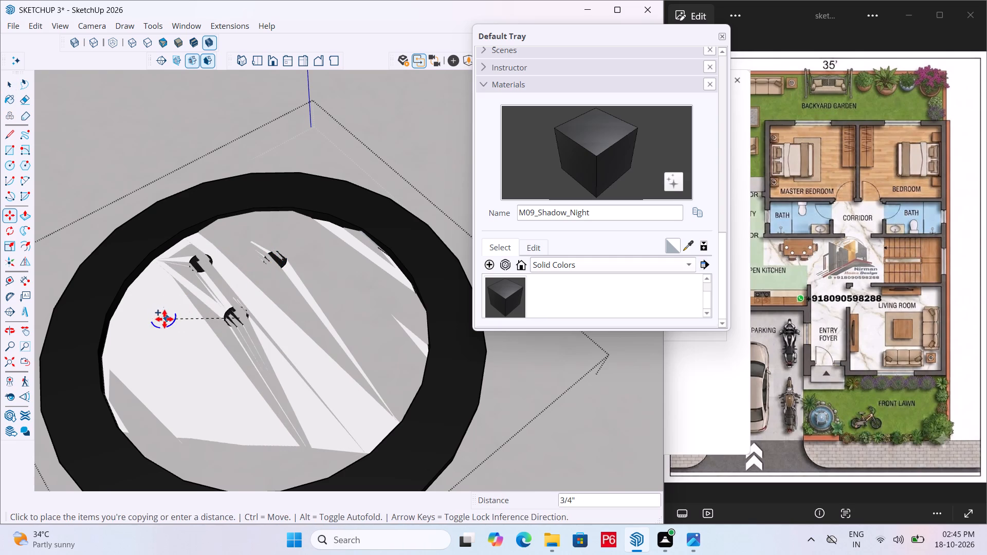
{"action": "left_click", "coordinate": [164, 319]}
Copy the drain hole to three more spots on the inner disc, ending near the ring's front edge.
{"action": "left_click", "coordinate": [164, 319]}
{"action": "left_click", "coordinate": [163, 320]}
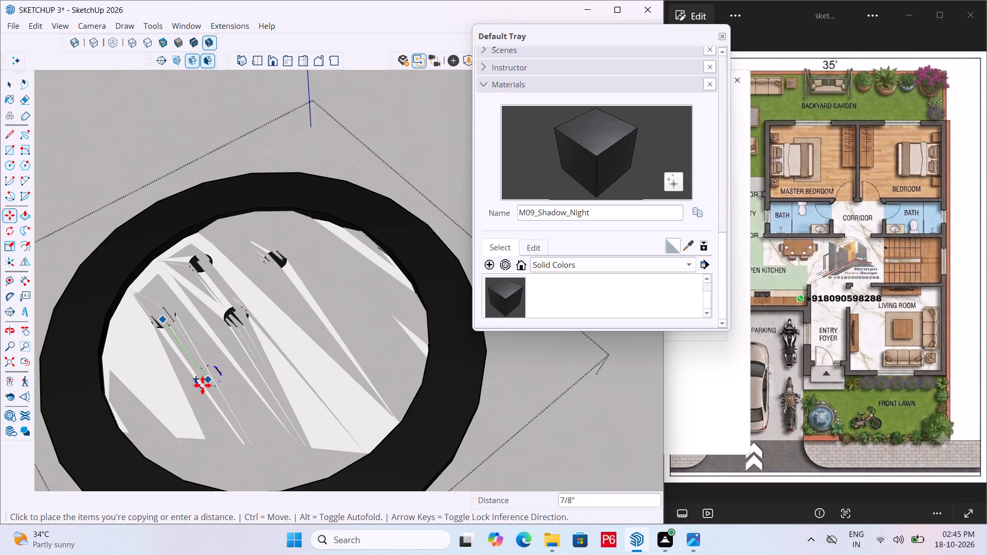
{"action": "left_click", "coordinate": [204, 392]}
{"action": "left_click", "coordinate": [205, 392]}
{"action": "left_click", "coordinate": [157, 398]}
{"action": "left_click", "coordinate": [157, 398]}
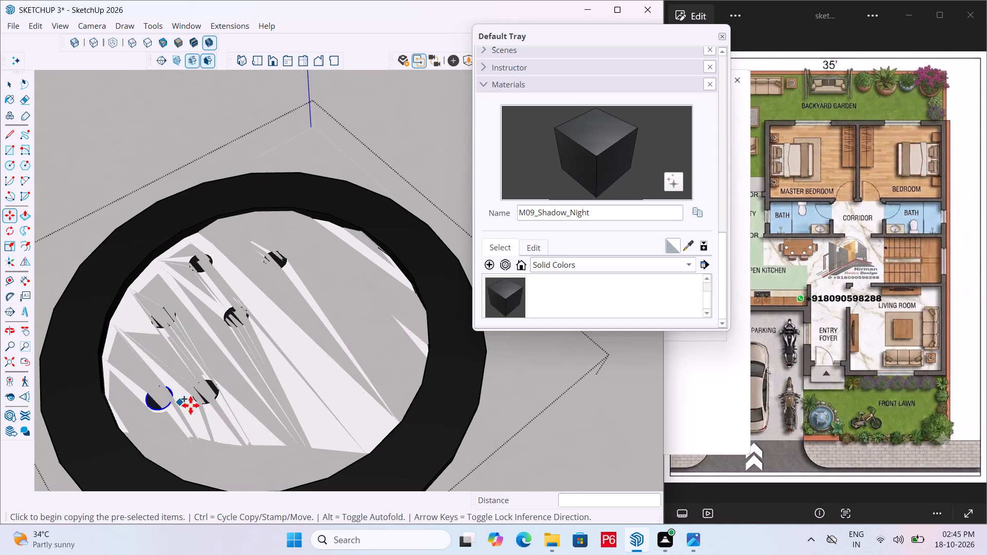
{"action": "left_click", "coordinate": [162, 402]}
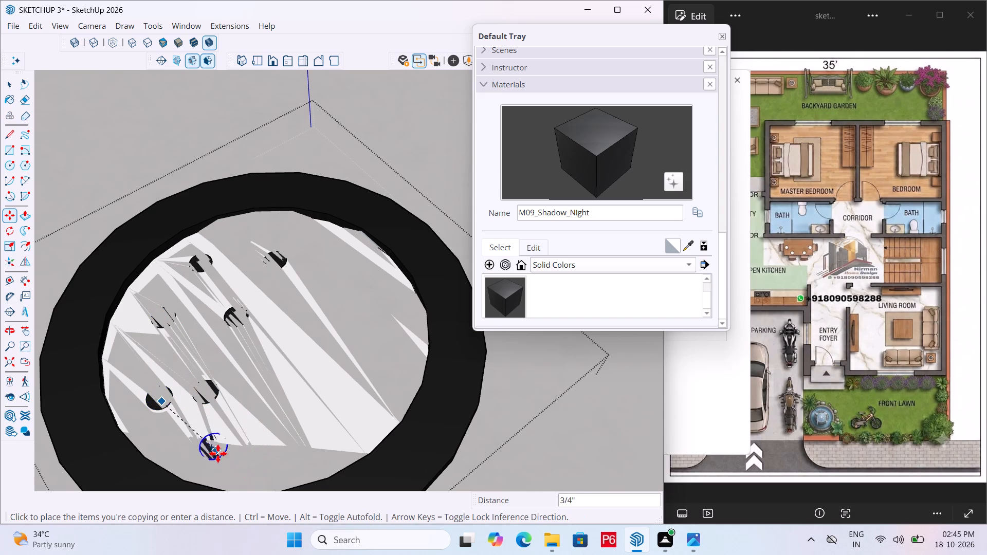
{"action": "left_click", "coordinate": [222, 467]}
Make three further hole copies across the disc's empty front area, about 1 1/8", 11/16" and 1" apart in turn.
{"action": "left_click_drag", "start_coordinate": [220, 462], "coordinate": [231, 458]}
{"action": "left_click", "coordinate": [338, 430]}
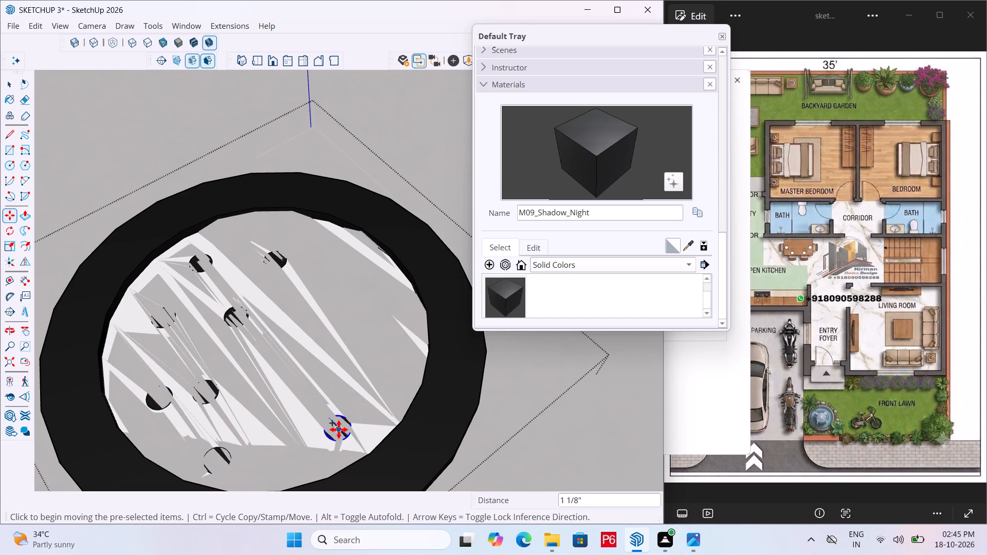
{"action": "left_click", "coordinate": [339, 430]}
{"action": "left_click", "coordinate": [334, 431]}
{"action": "left_click", "coordinate": [281, 387]}
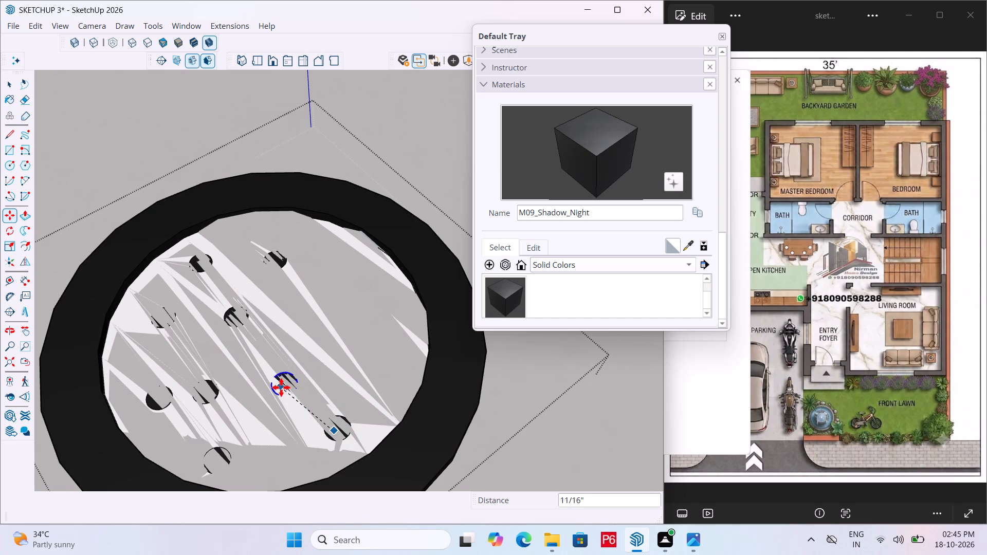
{"action": "left_click", "coordinate": [281, 387]}
{"action": "left_click", "coordinate": [286, 384]}
{"action": "left_click", "coordinate": [385, 370]}
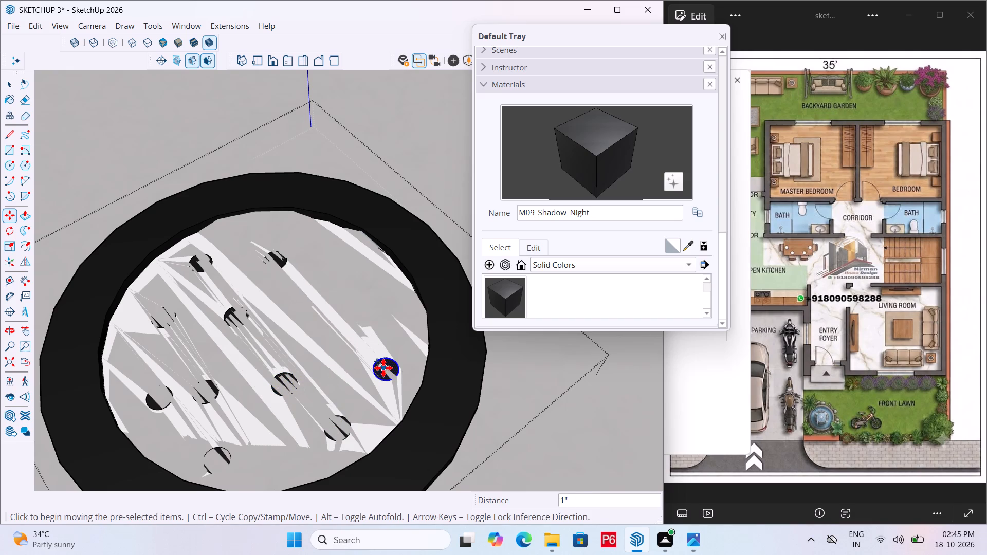
Fill the disc's remaining empty area with three more hole copies, about 3/4", 11/16" and 11/16" apart in turn.
{"action": "left_click", "coordinate": [383, 368]}
{"action": "left_click", "coordinate": [313, 332]}
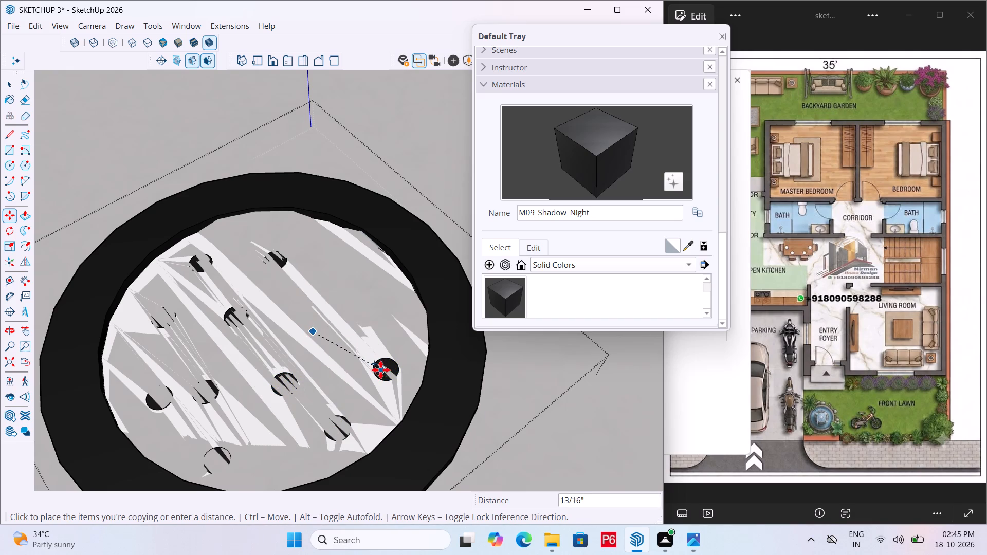
{"action": "key", "text": "space"}
{"action": "key", "text": "m"}
{"action": "left_click", "coordinate": [384, 369]}
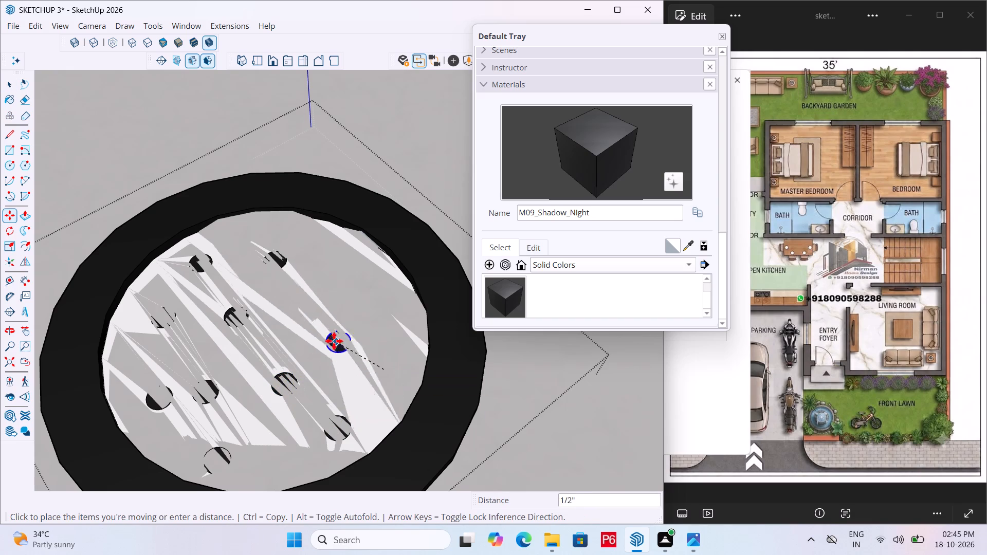
{"action": "left_click", "coordinate": [318, 336]}
{"action": "left_click", "coordinate": [319, 338]}
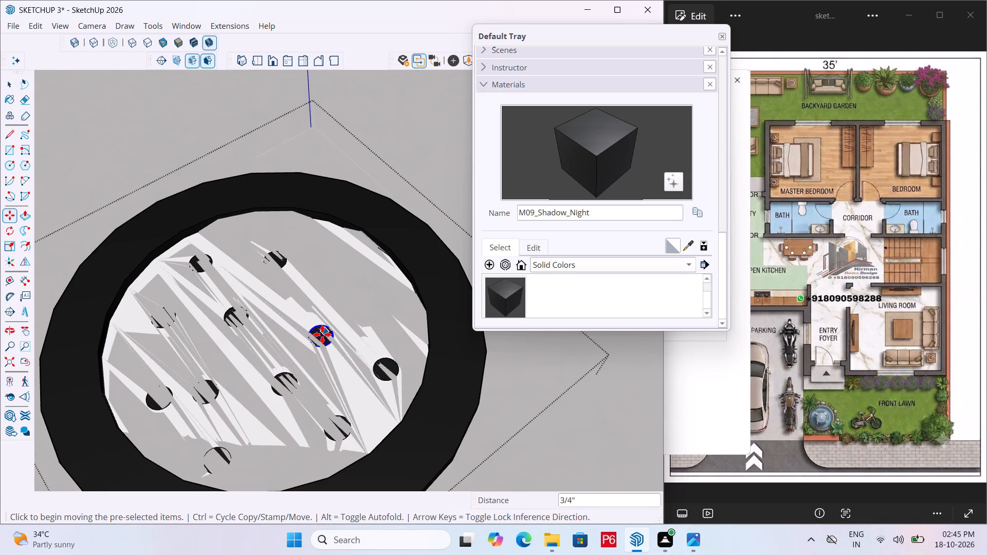
{"action": "left_click", "coordinate": [322, 335]}
{"action": "left_click", "coordinate": [363, 288]}
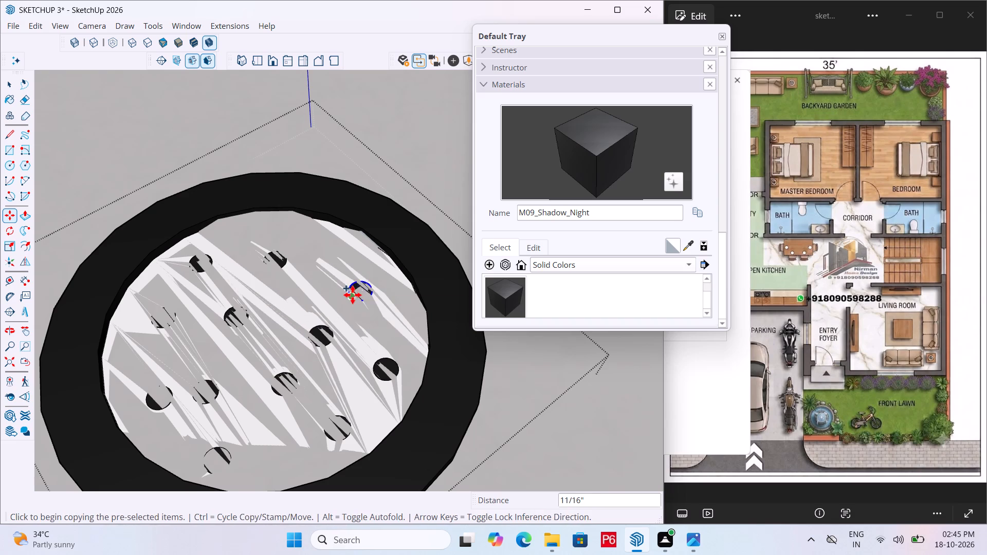
{"action": "left_click", "coordinate": [353, 295]}
{"action": "left_click", "coordinate": [324, 247]}
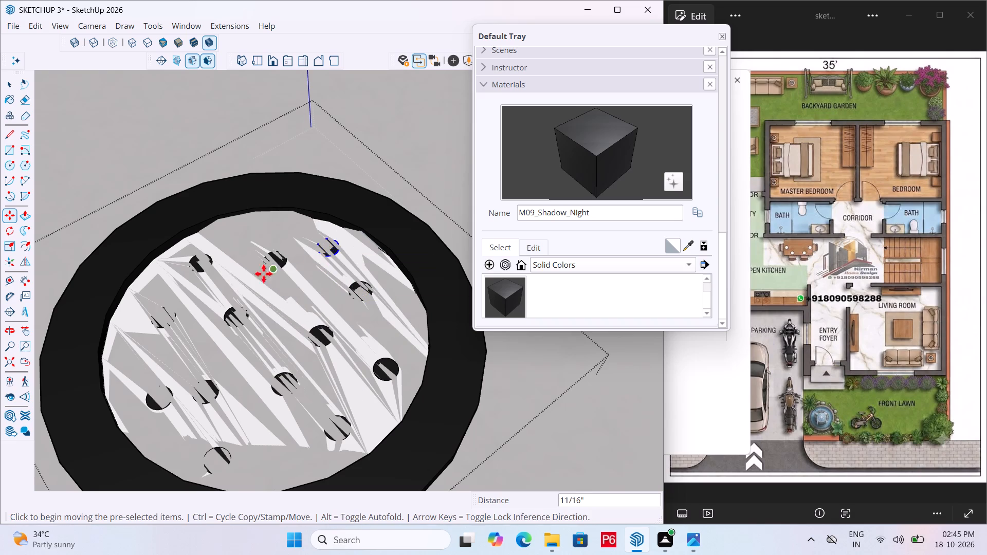
{"action": "key", "text": "space"}
Push/Pull the selected drain hole near the disc's back edge up about 1/8".
{"action": "key", "text": "p"}
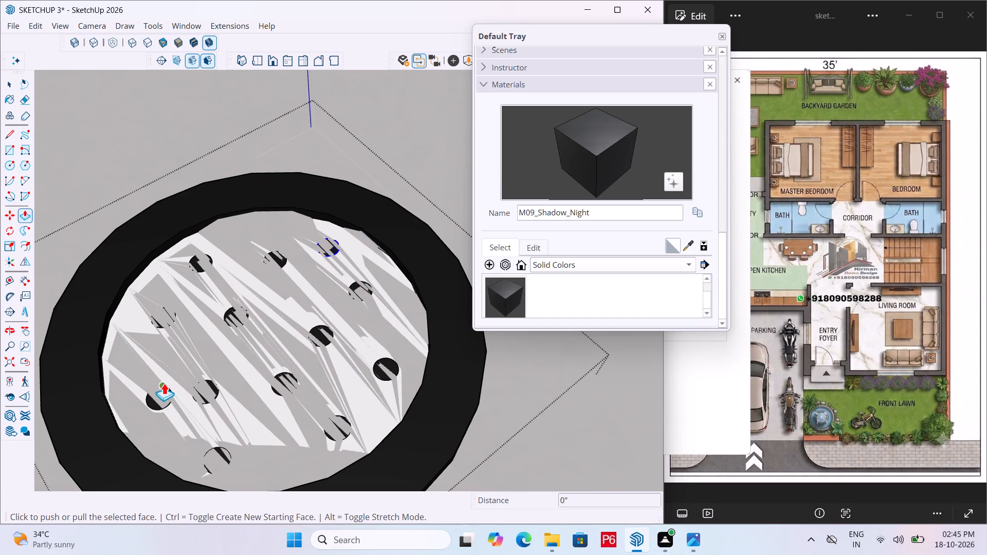
{"action": "left_click", "coordinate": [153, 397]}
{"action": "scroll", "coordinate": [160, 405], "scroll_direction": "up", "scroll_amount": 3}
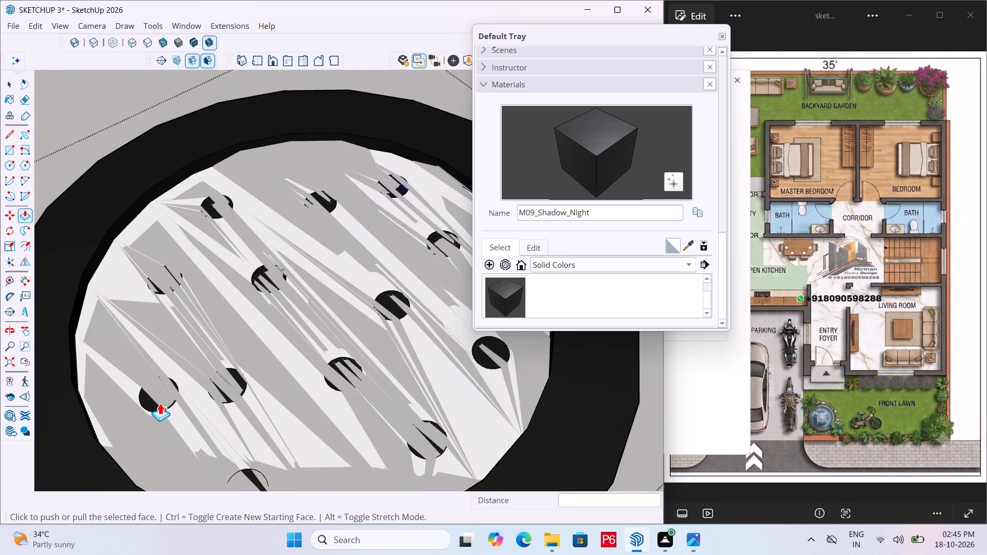
{"action": "scroll", "coordinate": [160, 403], "scroll_direction": "up", "scroll_amount": 1}
{"action": "left_click", "coordinate": [148, 400]}
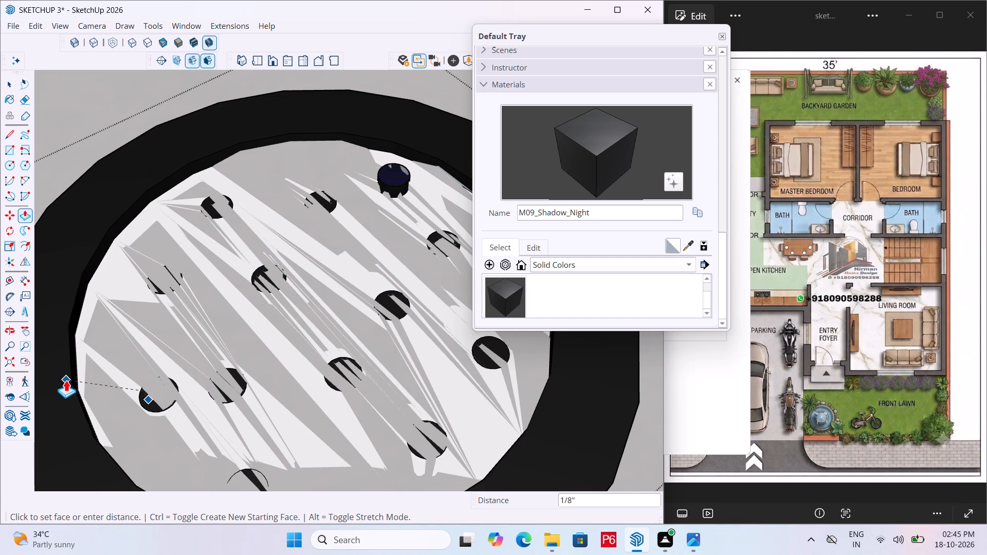
{"action": "left_click_drag", "start_coordinate": [66, 380], "coordinate": [71, 378]}
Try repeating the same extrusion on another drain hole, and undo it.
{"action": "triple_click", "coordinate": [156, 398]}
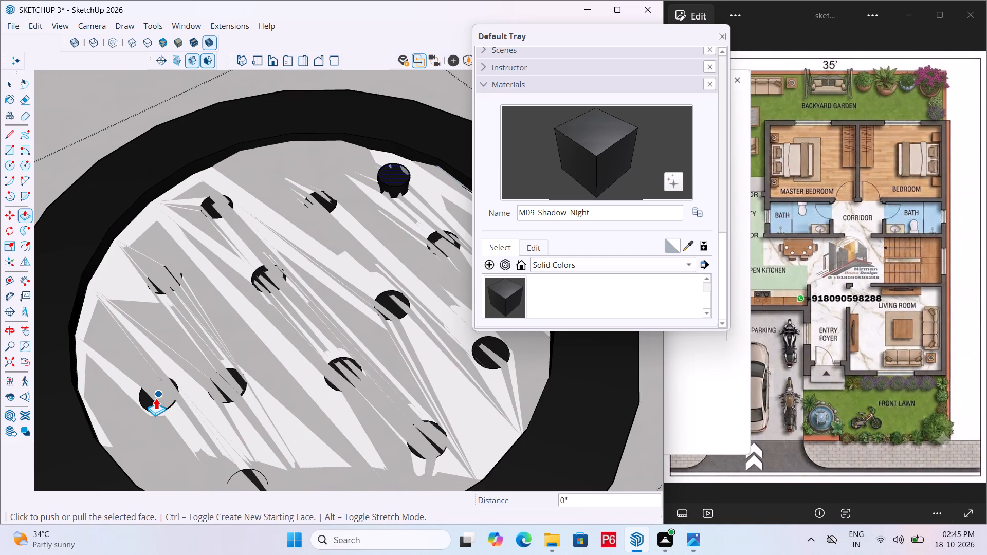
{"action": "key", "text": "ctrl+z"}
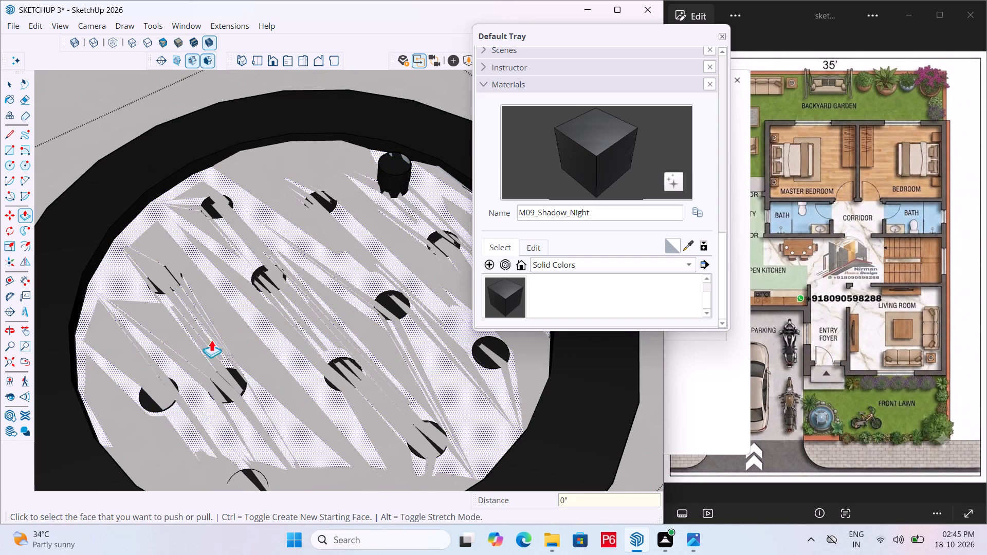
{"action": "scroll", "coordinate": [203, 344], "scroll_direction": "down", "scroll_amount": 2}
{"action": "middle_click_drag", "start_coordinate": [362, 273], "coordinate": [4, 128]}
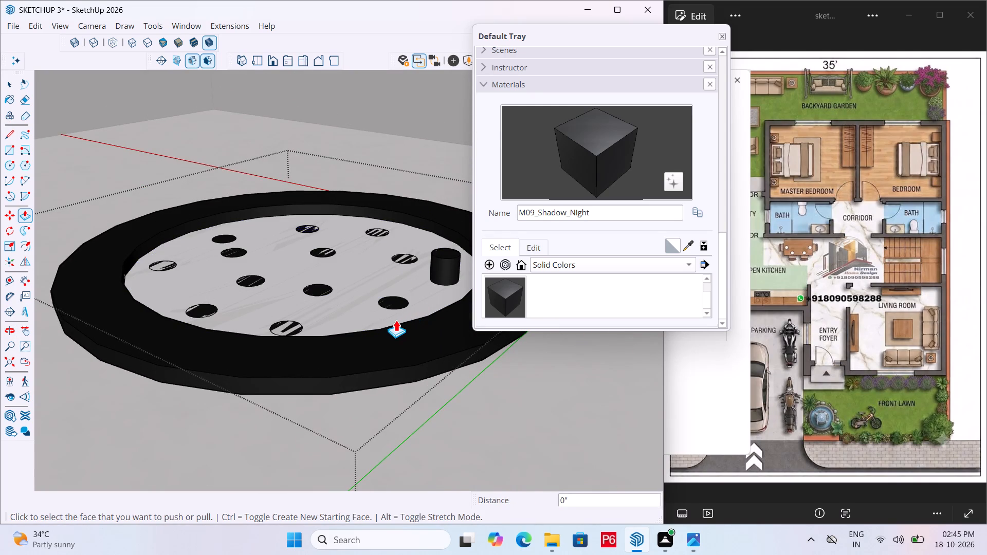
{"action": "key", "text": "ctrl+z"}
Extrude the next hole along the disc's rim to the first raised hole's height, and repeat that extrusion on the following rim hole.
{"action": "middle_click_drag", "start_coordinate": [324, 301], "coordinate": [593, 366]}
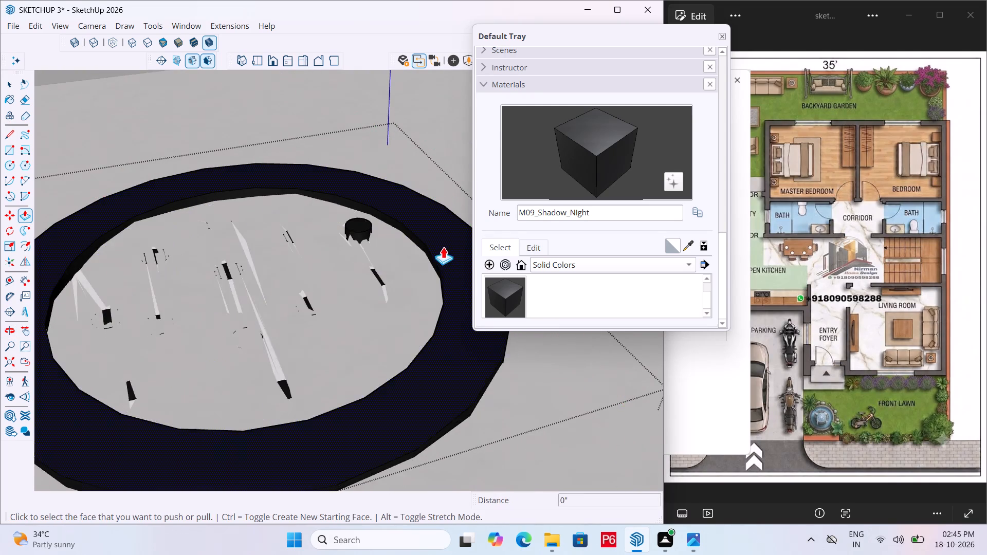
{"action": "scroll", "coordinate": [443, 247], "scroll_direction": "up", "scroll_amount": 2}
{"action": "middle_click_drag", "start_coordinate": [296, 313], "coordinate": [412, 350]}
{"action": "scroll", "coordinate": [372, 238], "scroll_direction": "down", "scroll_amount": 4}
{"action": "scroll", "coordinate": [362, 253], "scroll_direction": "up", "scroll_amount": 1}
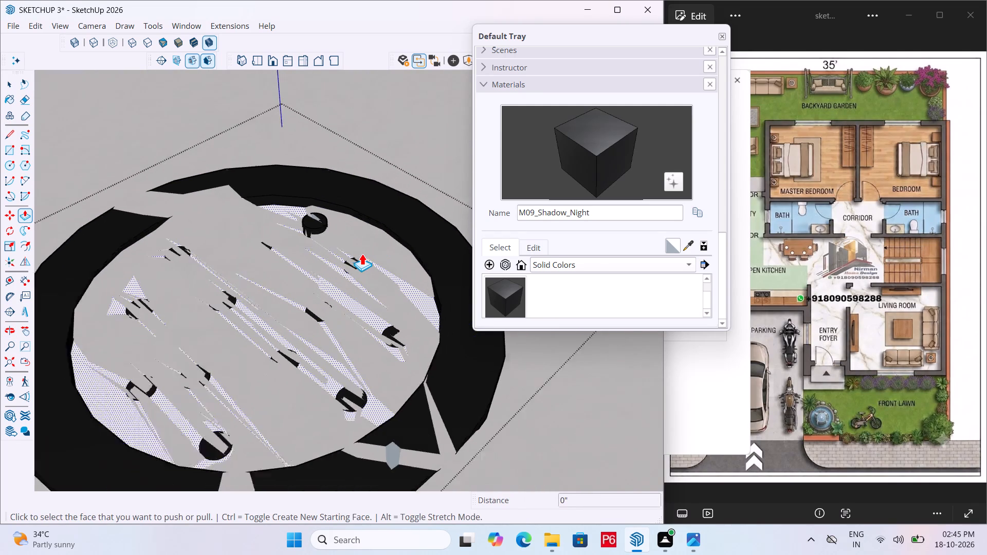
{"action": "scroll", "coordinate": [362, 253], "scroll_direction": "up", "scroll_amount": 3}
{"action": "key", "text": "space"}
{"action": "left_click", "coordinate": [350, 269]}
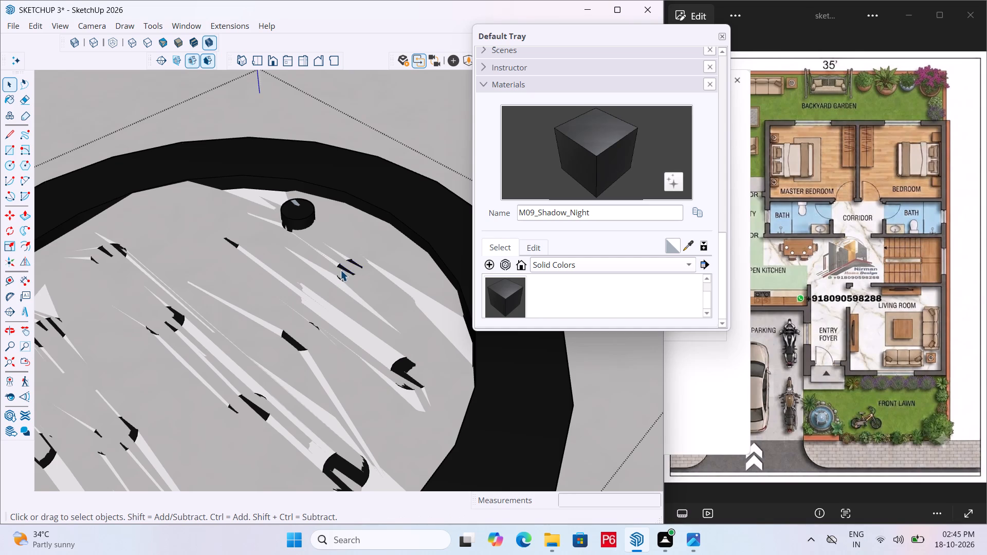
{"action": "key", "text": "p"}
{"action": "left_click", "coordinate": [343, 269]}
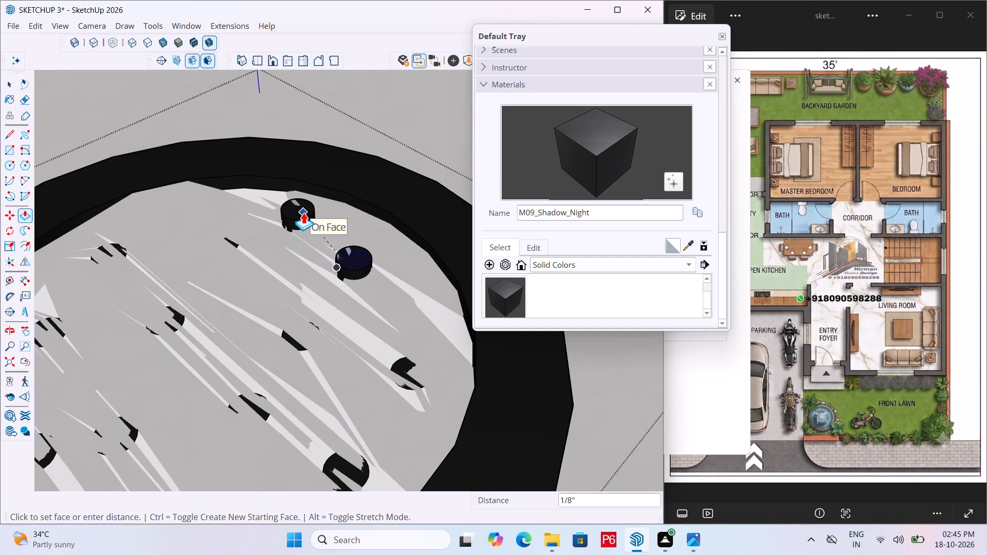
{"action": "left_click", "coordinate": [303, 212]}
{"action": "double_click", "coordinate": [410, 371]}
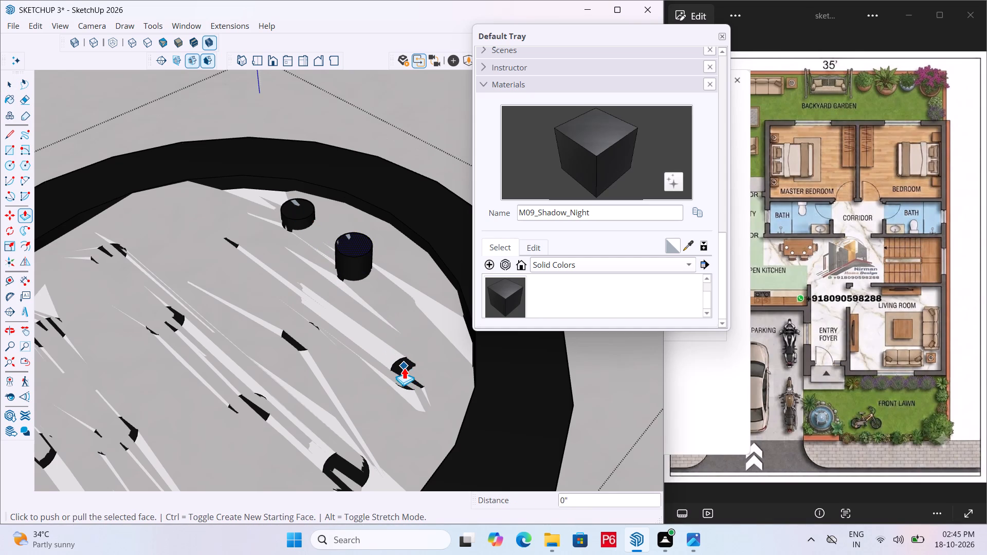
{"action": "key", "text": "ctrl+z"}
{"action": "double_click", "coordinate": [409, 375]}
Repeat the extrusion on the four drain holes around the front part of the disc.
{"action": "left_click", "coordinate": [345, 471]}
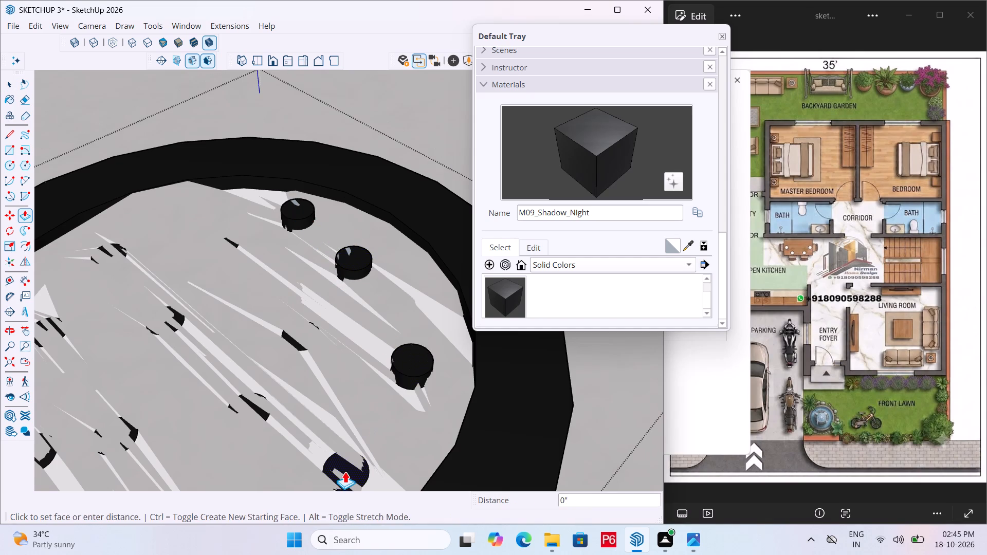
{"action": "left_click_drag", "start_coordinate": [345, 471], "coordinate": [348, 463]}
{"action": "scroll", "coordinate": [398, 282], "scroll_direction": "down", "scroll_amount": 4}
{"action": "double_click", "coordinate": [246, 446]}
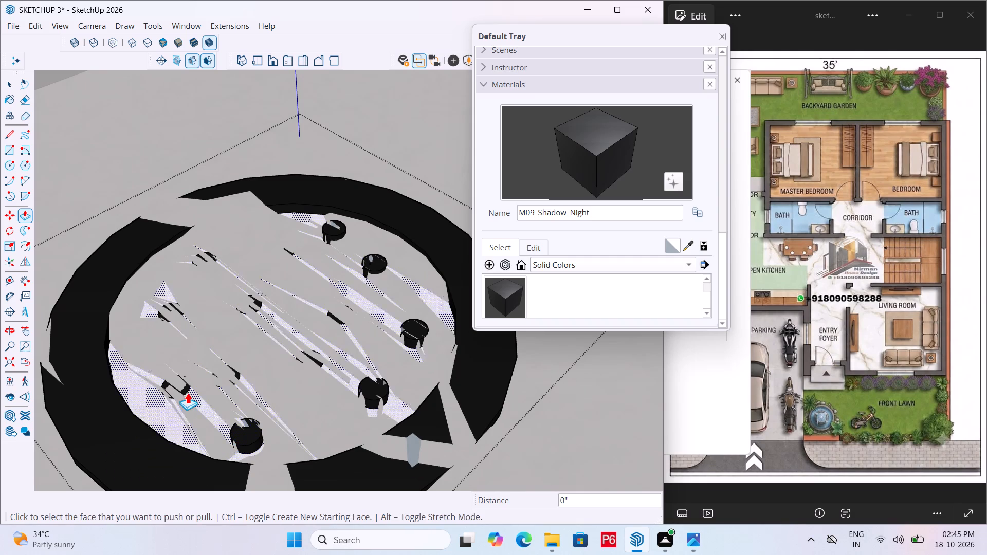
{"action": "double_click", "coordinate": [177, 384]}
{"action": "double_click", "coordinate": [231, 371]}
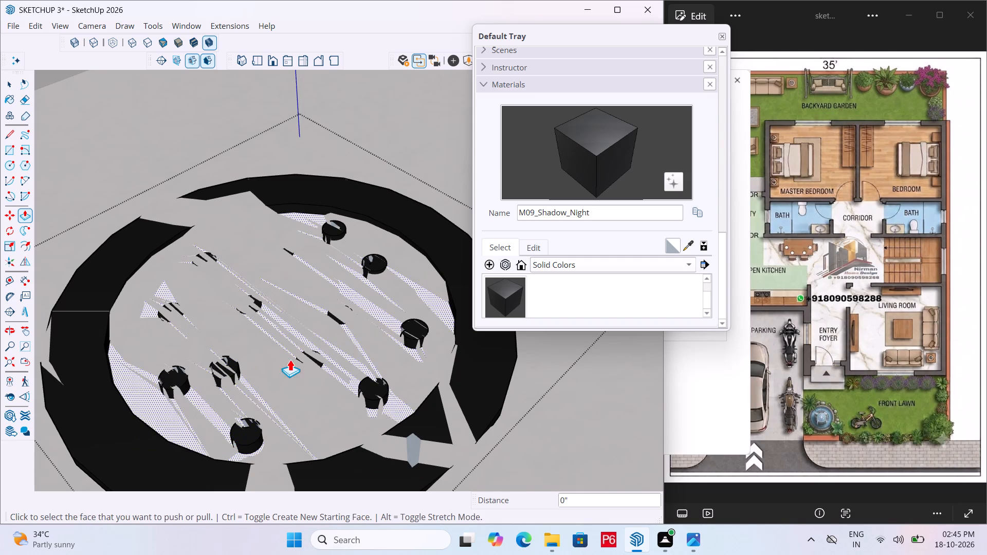
Raise the three central drain holes and the nearby side hole to the same height as the others.
{"action": "double_click", "coordinate": [311, 357]}
{"action": "left_click", "coordinate": [341, 310]}
{"action": "left_click", "coordinate": [341, 310]}
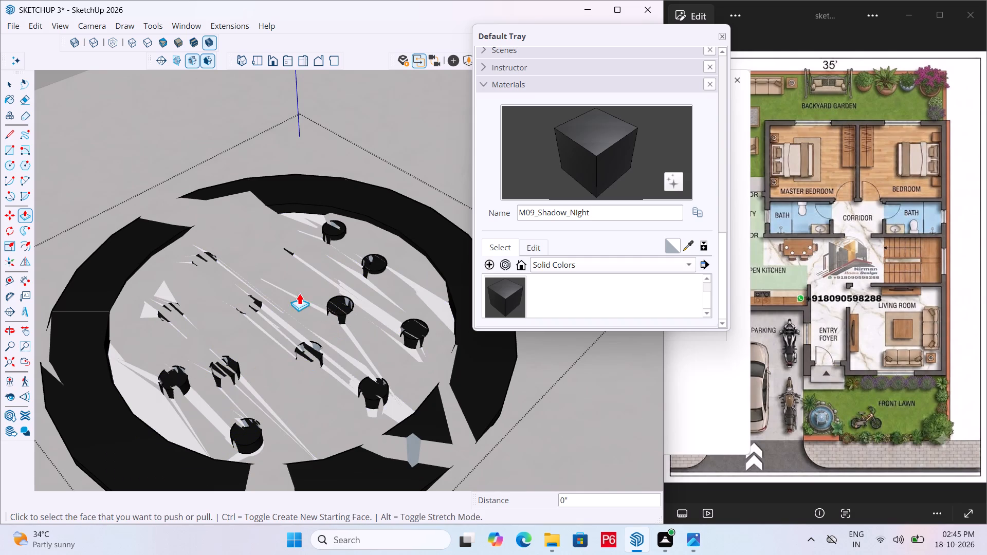
{"action": "double_click", "coordinate": [251, 301]}
{"action": "double_click", "coordinate": [167, 310]}
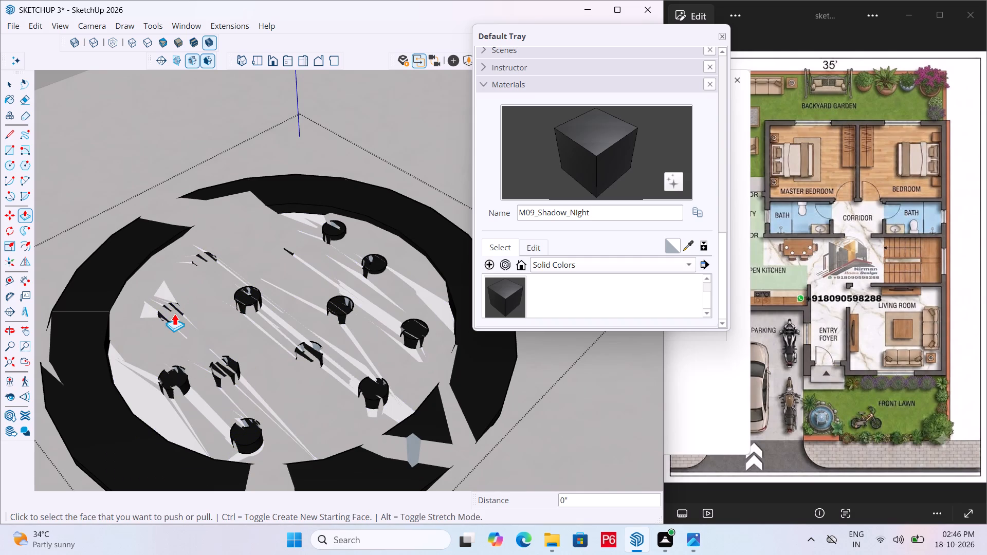
{"action": "left_click", "coordinate": [170, 308]}
{"action": "double_click", "coordinate": [170, 308]}
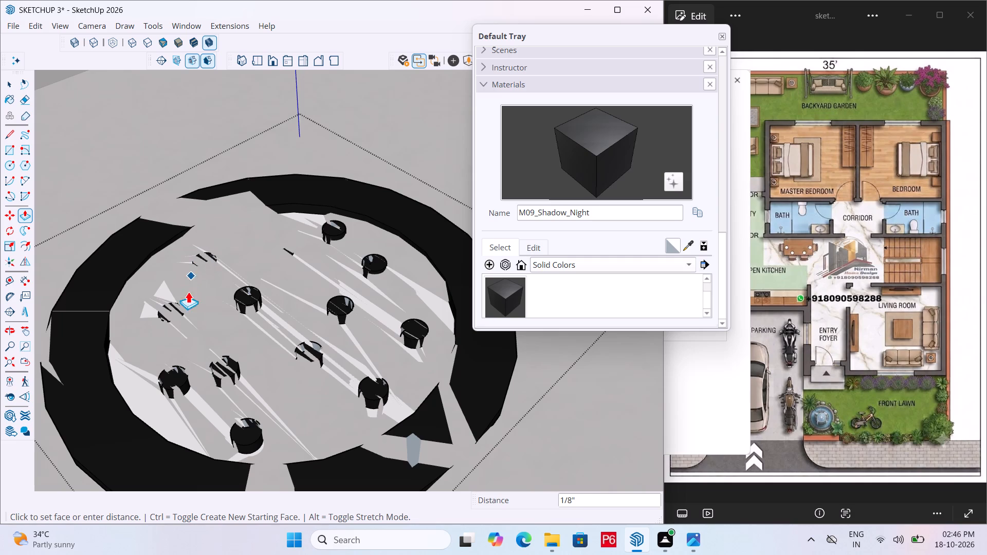
{"action": "left_click", "coordinate": [253, 294]}
Undo the accidental disc extrusion and raise the last two drain holes near the back edge.
{"action": "double_click", "coordinate": [204, 252]}
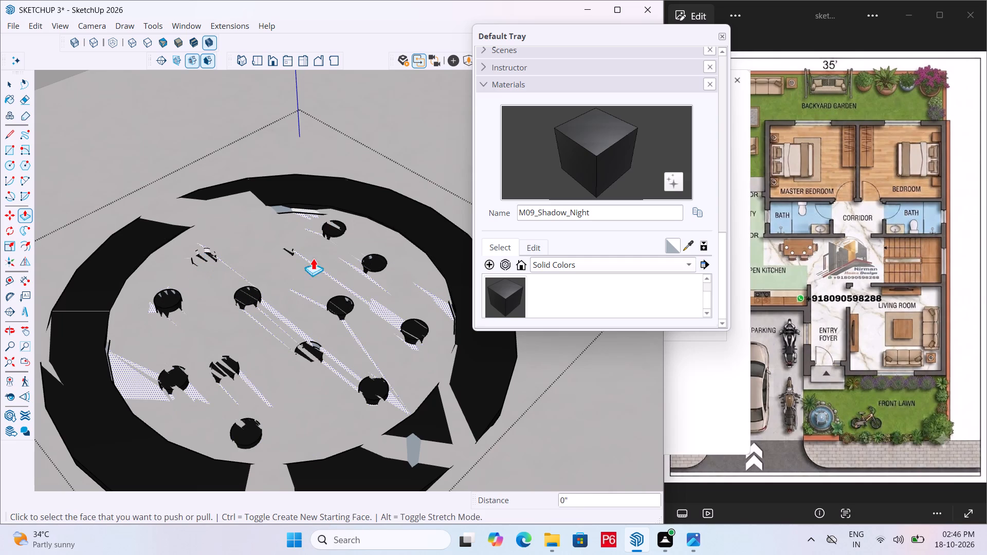
{"action": "scroll", "coordinate": [279, 224], "scroll_direction": "up", "scroll_amount": 3}
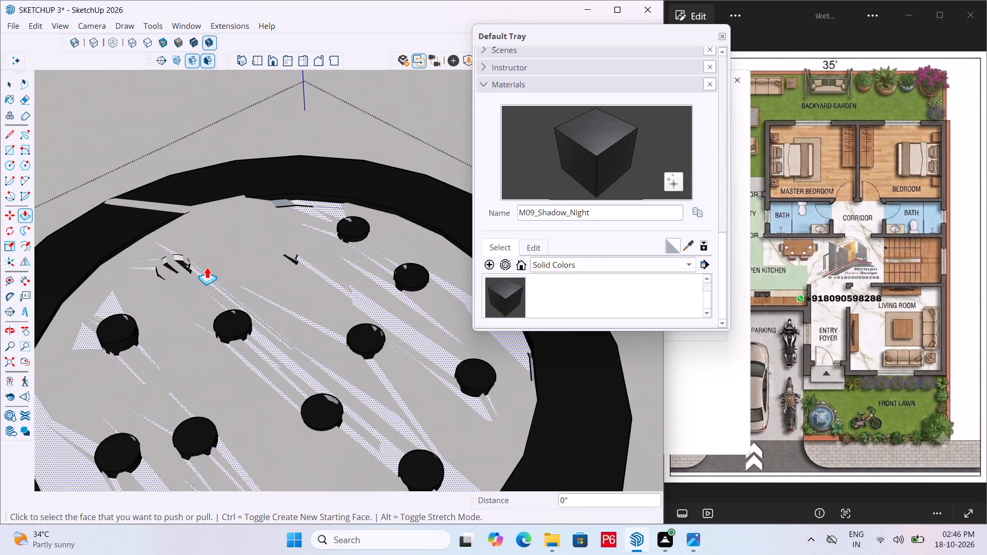
{"action": "key", "text": "ctrl+z"}
{"action": "double_click", "coordinate": [180, 264]}
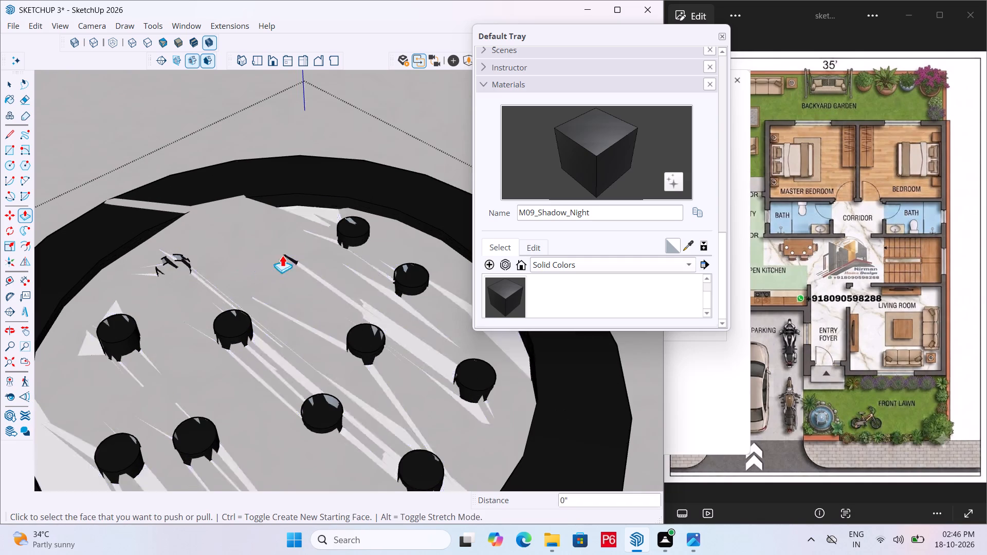
{"action": "double_click", "coordinate": [291, 255]}
Push/Pull the perforated disc's face up about 3/16" around the holes and save the model.
{"action": "scroll", "coordinate": [227, 260], "scroll_direction": "down", "scroll_amount": 3}
{"action": "key", "text": "space"}
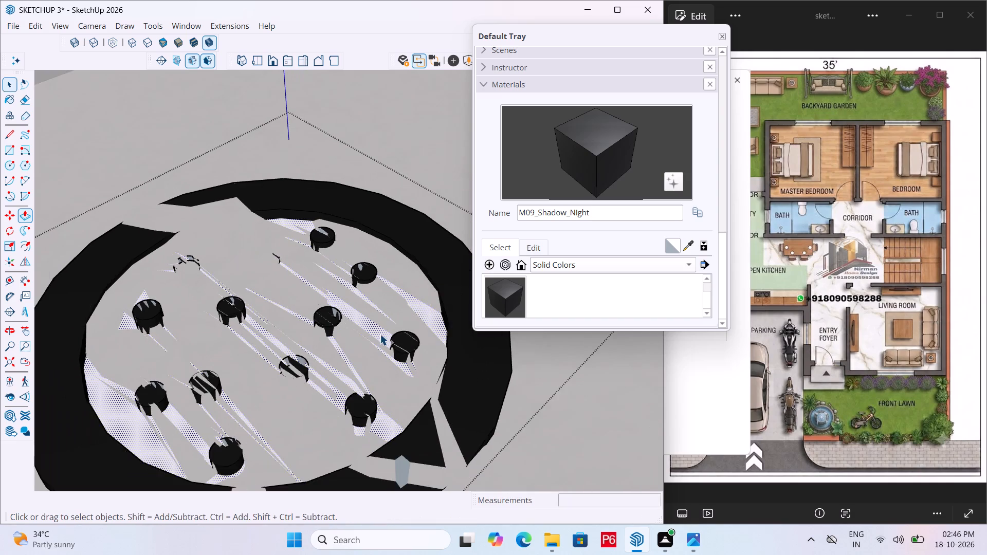
{"action": "scroll", "coordinate": [318, 297], "scroll_direction": "down", "scroll_amount": 2}
{"action": "middle_click_drag", "start_coordinate": [276, 303], "coordinate": [341, 420]}
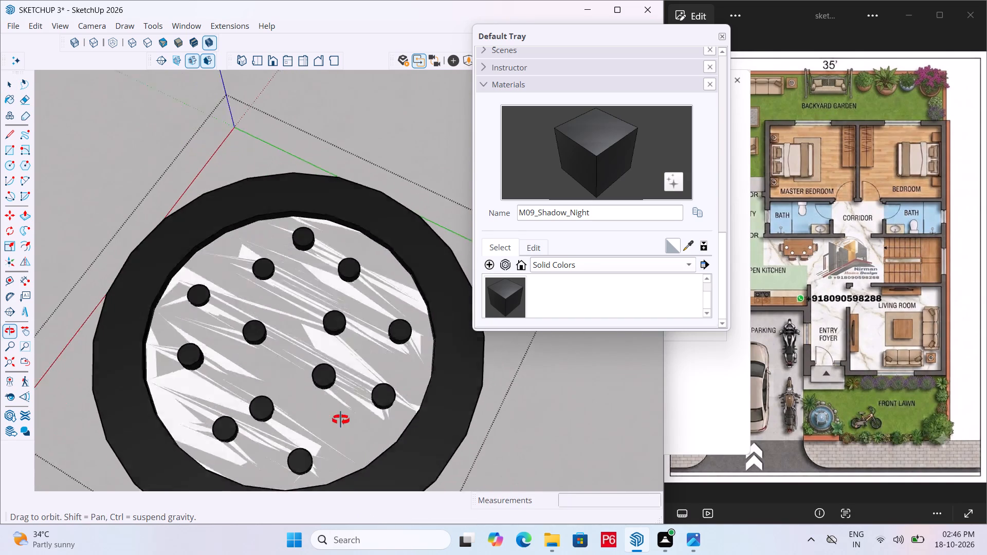
{"action": "middle_click_drag", "start_coordinate": [341, 420], "coordinate": [337, 423]}
{"action": "scroll", "coordinate": [330, 390], "scroll_direction": "up", "scroll_amount": 1}
{"action": "scroll", "coordinate": [306, 240], "scroll_direction": "down", "scroll_amount": 13}
{"action": "scroll", "coordinate": [293, 342], "scroll_direction": "down", "scroll_amount": 7}
{"action": "scroll", "coordinate": [264, 345], "scroll_direction": "up", "scroll_amount": 2}
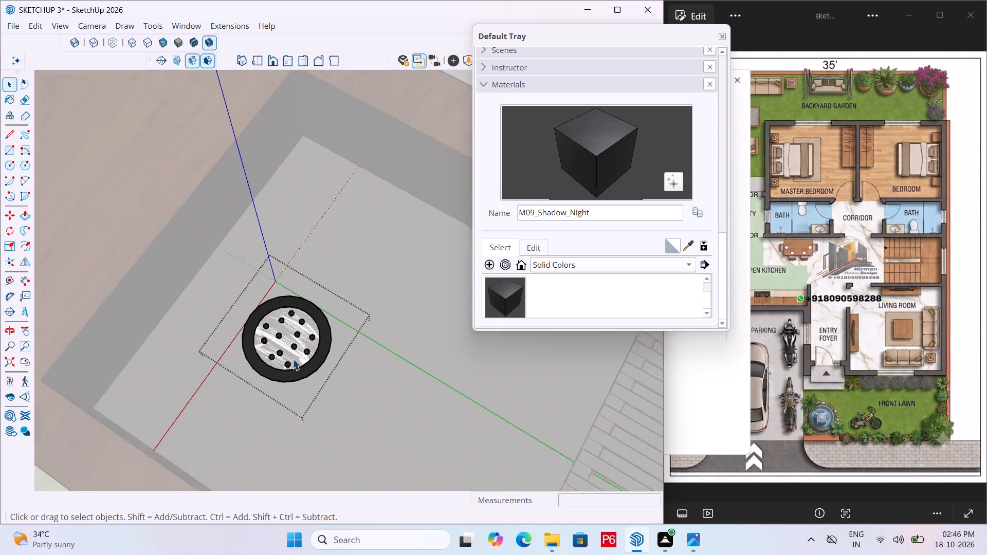
{"action": "scroll", "coordinate": [293, 359], "scroll_direction": "up", "scroll_amount": 10}
{"action": "left_click", "coordinate": [285, 353]}
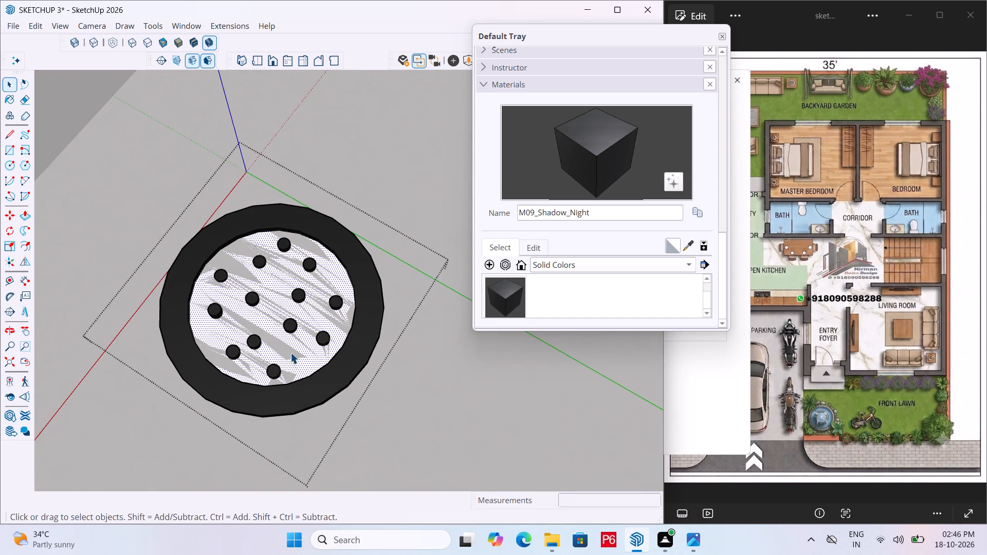
{"action": "key", "text": "p"}
{"action": "left_click", "coordinate": [290, 353]}
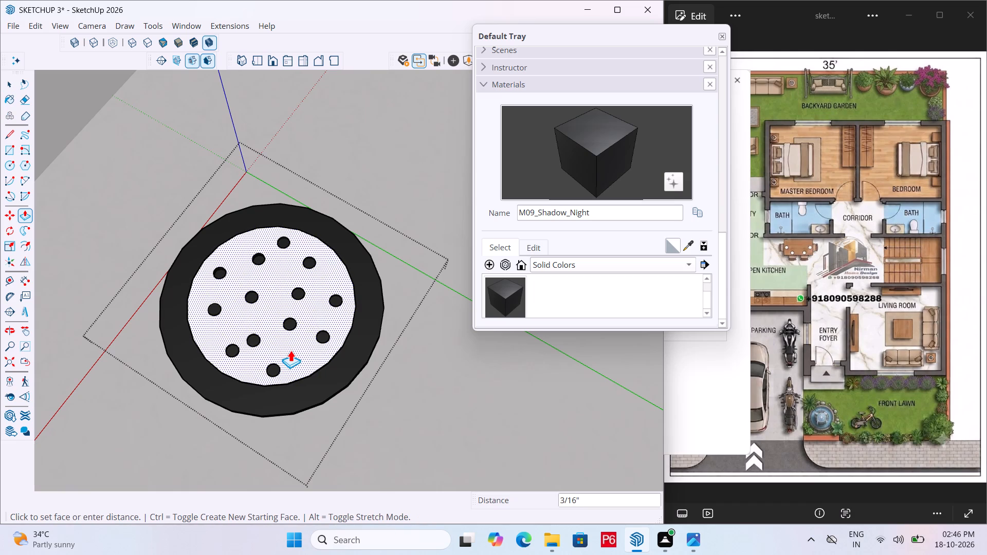
{"action": "left_click", "coordinate": [290, 350]}
{"action": "scroll", "coordinate": [293, 313], "scroll_direction": "down", "scroll_amount": 12}
{"action": "key", "text": "ctrl+s"}
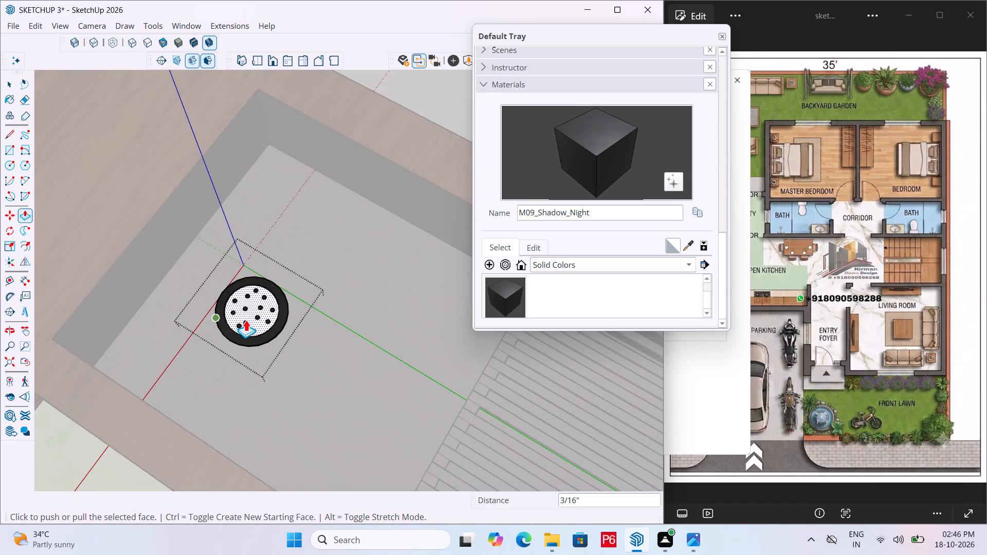
Paint the perforated disc's face with Metal_06_1K from the Metal collection, save the model, and leave the strainer group.
{"action": "left_click", "coordinate": [550, 260]}
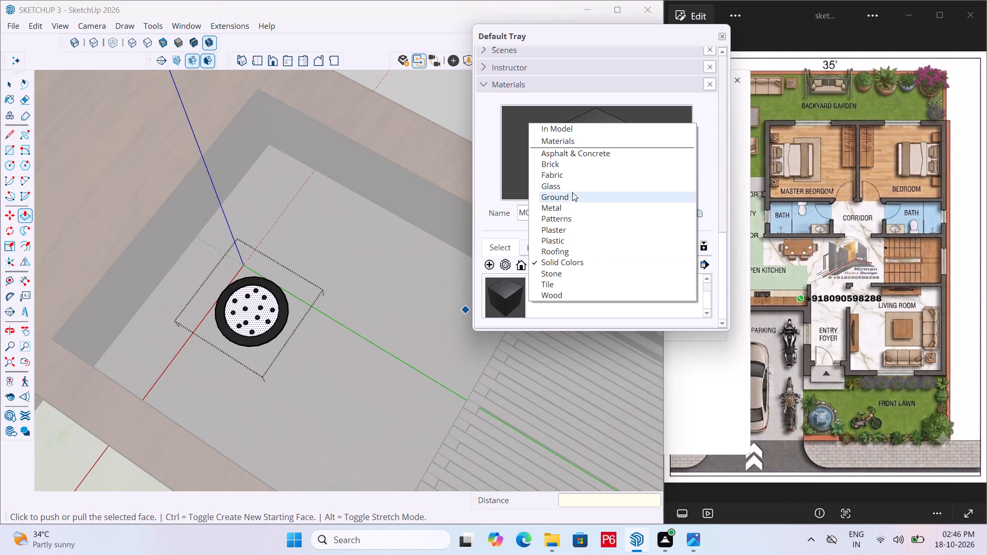
{"action": "left_click", "coordinate": [572, 205]}
{"action": "left_click", "coordinate": [499, 297]}
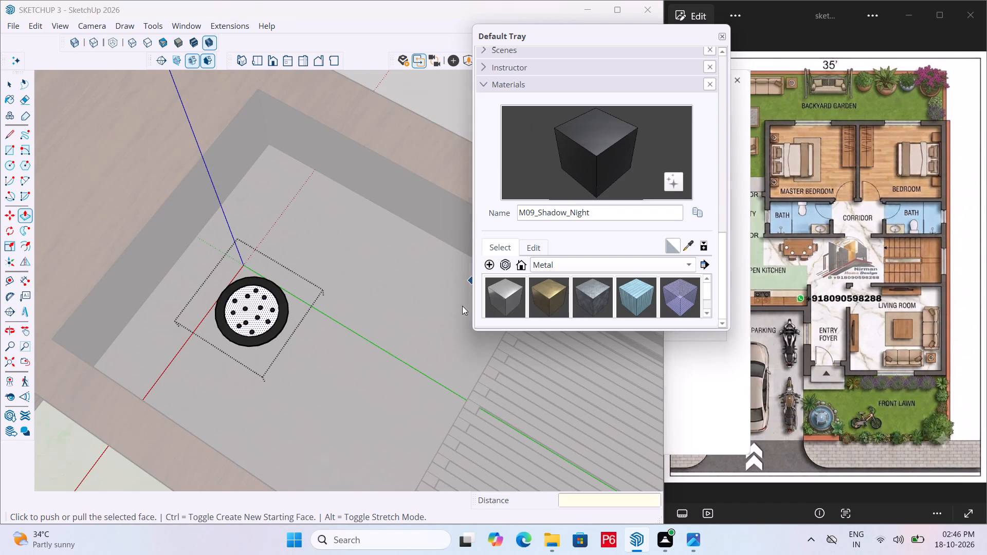
{"action": "scroll", "coordinate": [242, 330], "scroll_direction": "up", "scroll_amount": 5}
{"action": "left_click", "coordinate": [267, 323]}
{"action": "scroll", "coordinate": [237, 347], "scroll_direction": "down", "scroll_amount": 6}
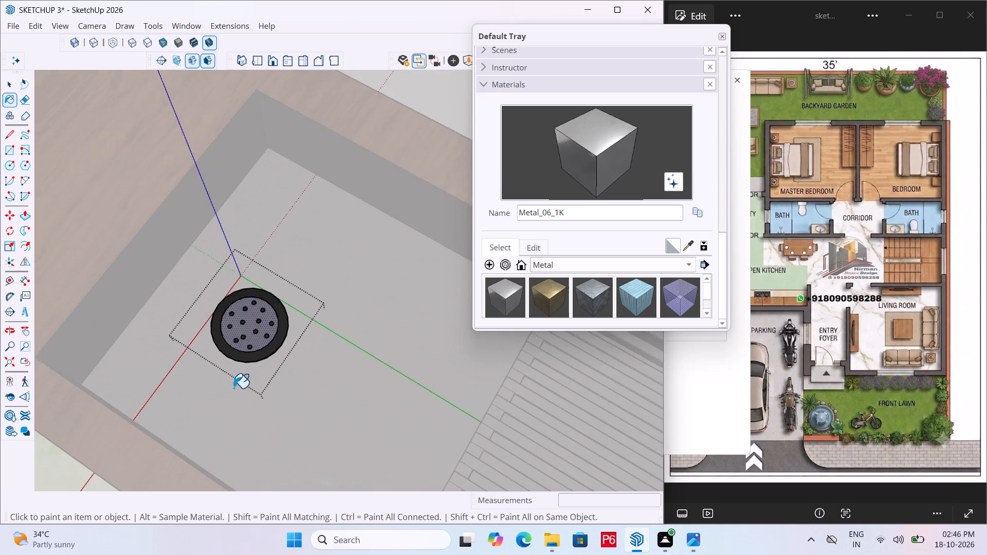
{"action": "scroll", "coordinate": [235, 386], "scroll_direction": "down", "scroll_amount": 4}
{"action": "key", "text": "ctrl+s"}
{"action": "key", "text": "ctrl+s"}
{"action": "key", "text": "ctrl+s"}
{"action": "key", "text": "ctrl+s"}
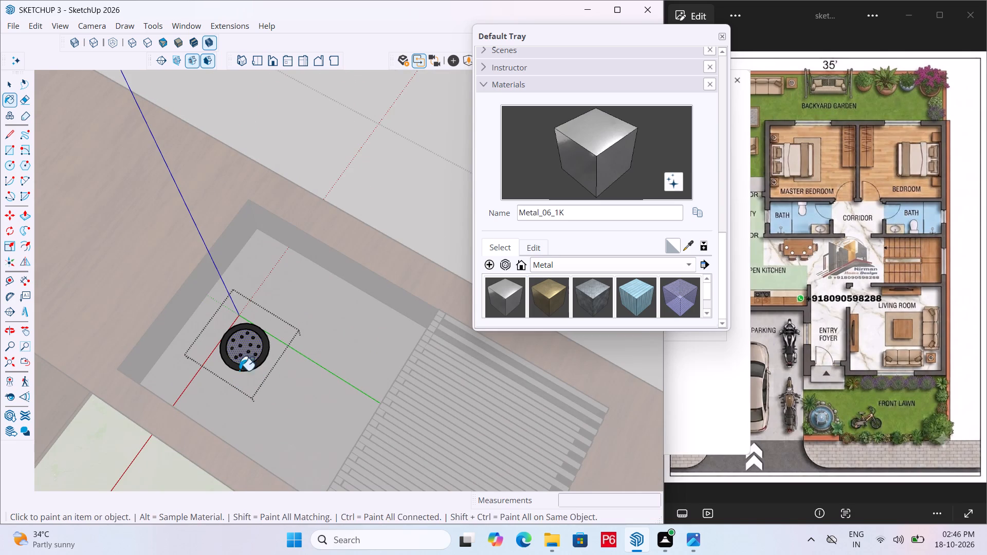
{"action": "scroll", "coordinate": [236, 365], "scroll_direction": "down", "scroll_amount": 5}
{"action": "key", "text": "space"}
{"action": "left_click", "coordinate": [338, 190]}
{"action": "scroll", "coordinate": [259, 235], "scroll_direction": "down", "scroll_amount": 5}
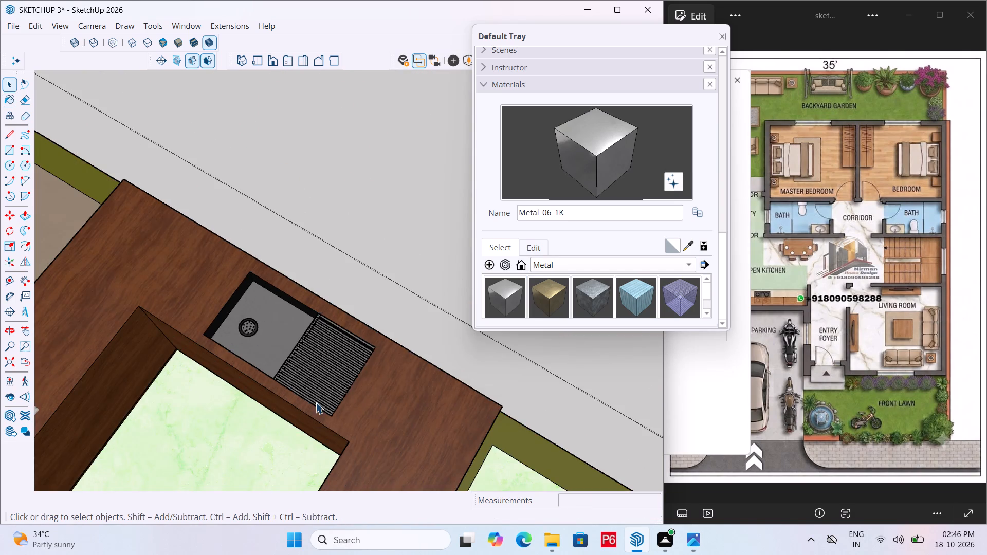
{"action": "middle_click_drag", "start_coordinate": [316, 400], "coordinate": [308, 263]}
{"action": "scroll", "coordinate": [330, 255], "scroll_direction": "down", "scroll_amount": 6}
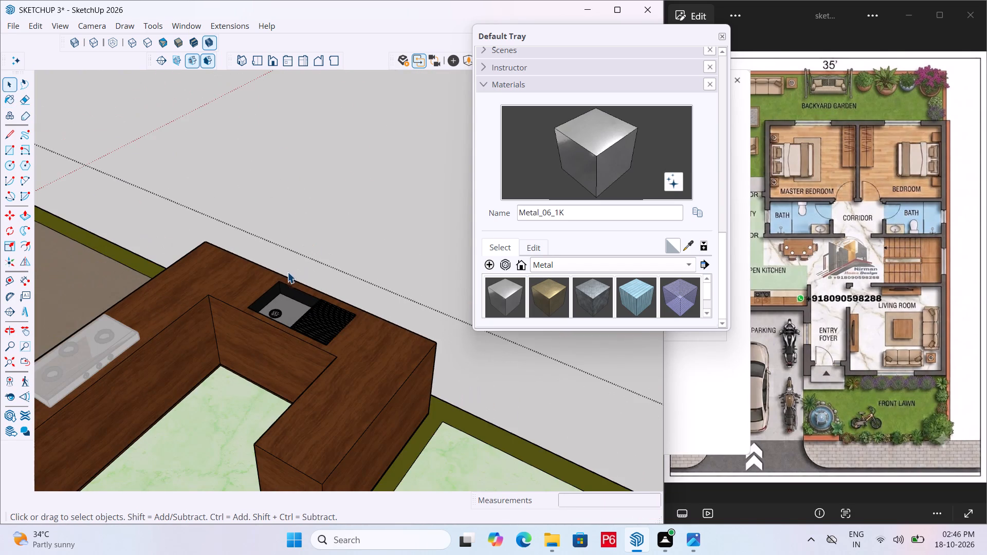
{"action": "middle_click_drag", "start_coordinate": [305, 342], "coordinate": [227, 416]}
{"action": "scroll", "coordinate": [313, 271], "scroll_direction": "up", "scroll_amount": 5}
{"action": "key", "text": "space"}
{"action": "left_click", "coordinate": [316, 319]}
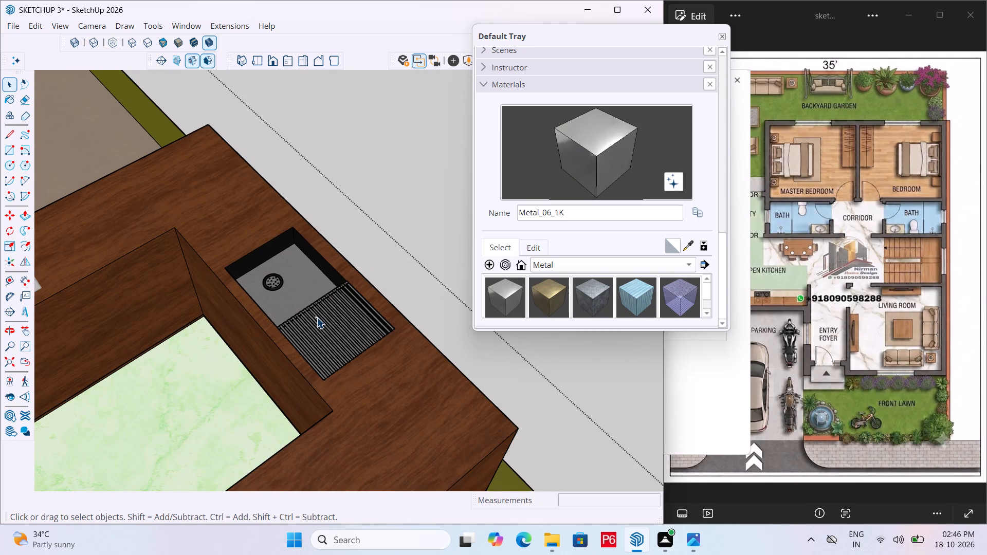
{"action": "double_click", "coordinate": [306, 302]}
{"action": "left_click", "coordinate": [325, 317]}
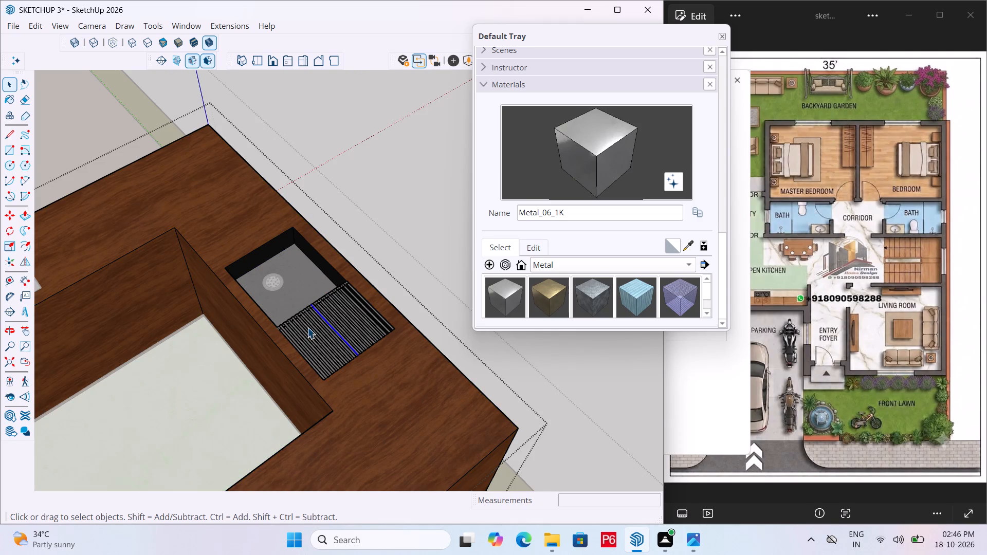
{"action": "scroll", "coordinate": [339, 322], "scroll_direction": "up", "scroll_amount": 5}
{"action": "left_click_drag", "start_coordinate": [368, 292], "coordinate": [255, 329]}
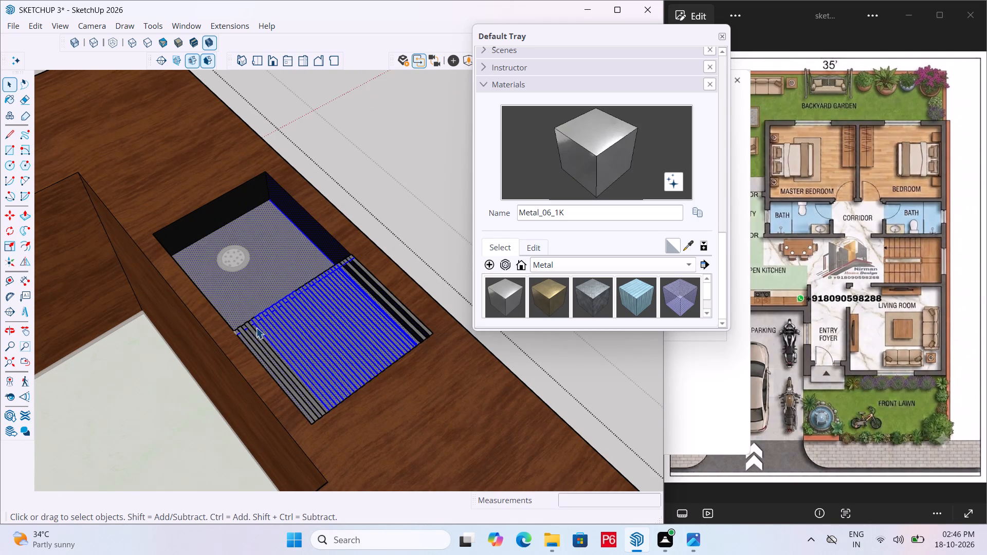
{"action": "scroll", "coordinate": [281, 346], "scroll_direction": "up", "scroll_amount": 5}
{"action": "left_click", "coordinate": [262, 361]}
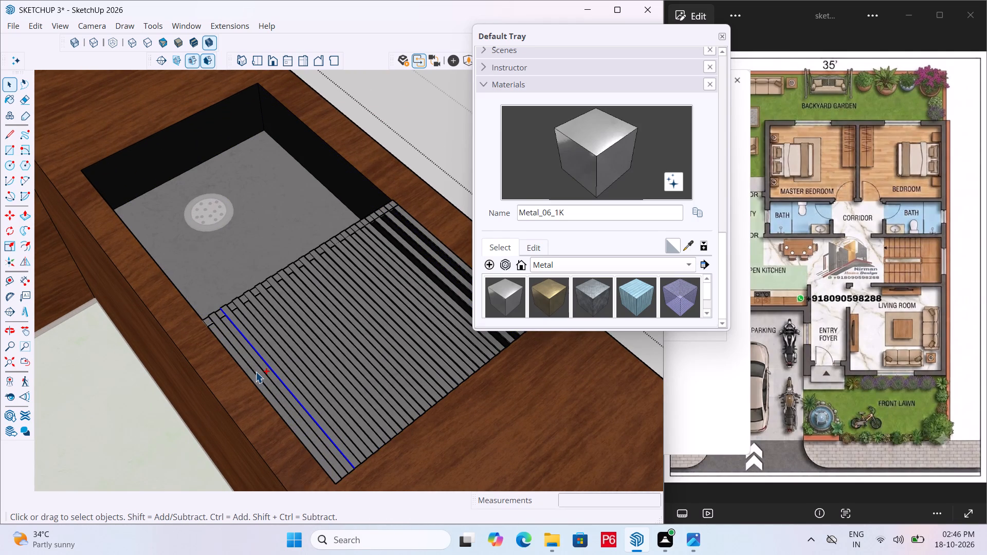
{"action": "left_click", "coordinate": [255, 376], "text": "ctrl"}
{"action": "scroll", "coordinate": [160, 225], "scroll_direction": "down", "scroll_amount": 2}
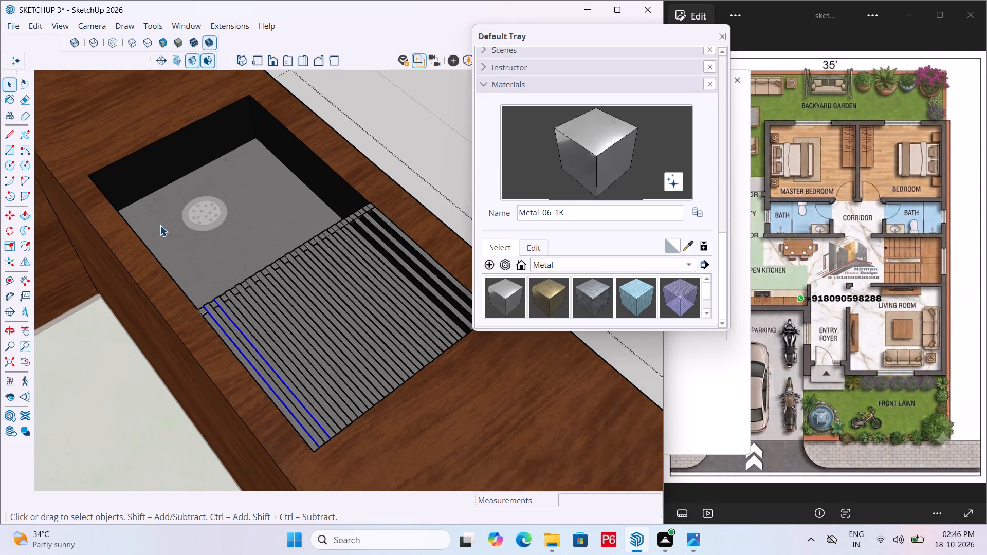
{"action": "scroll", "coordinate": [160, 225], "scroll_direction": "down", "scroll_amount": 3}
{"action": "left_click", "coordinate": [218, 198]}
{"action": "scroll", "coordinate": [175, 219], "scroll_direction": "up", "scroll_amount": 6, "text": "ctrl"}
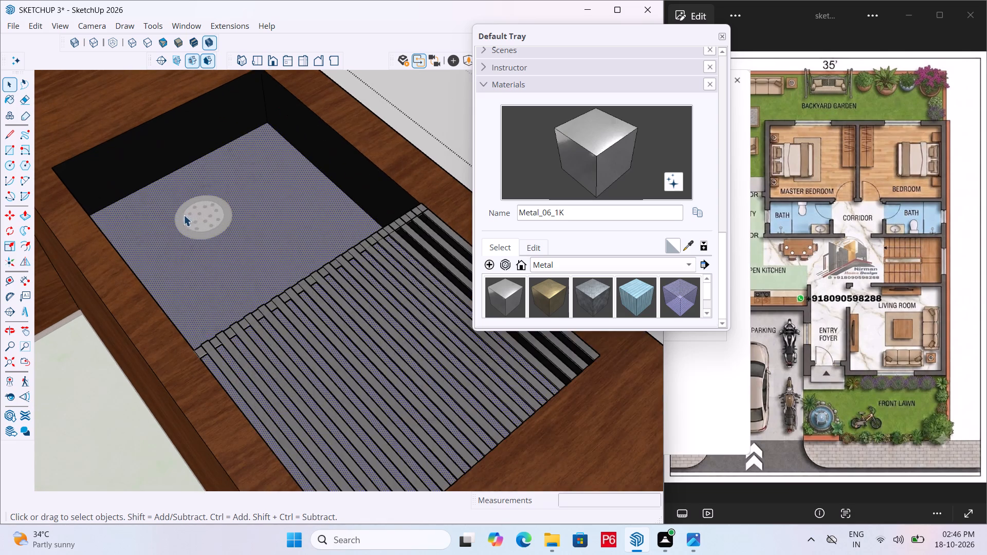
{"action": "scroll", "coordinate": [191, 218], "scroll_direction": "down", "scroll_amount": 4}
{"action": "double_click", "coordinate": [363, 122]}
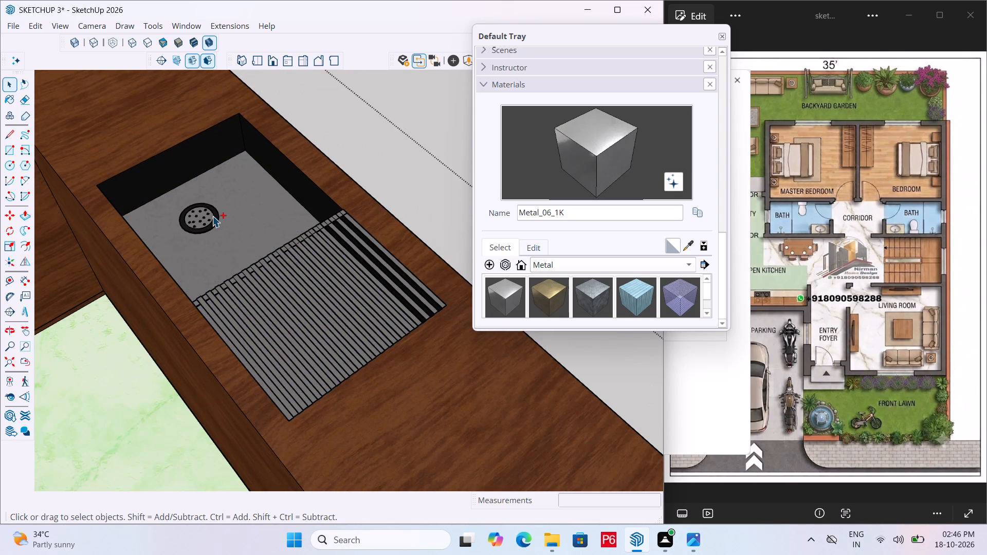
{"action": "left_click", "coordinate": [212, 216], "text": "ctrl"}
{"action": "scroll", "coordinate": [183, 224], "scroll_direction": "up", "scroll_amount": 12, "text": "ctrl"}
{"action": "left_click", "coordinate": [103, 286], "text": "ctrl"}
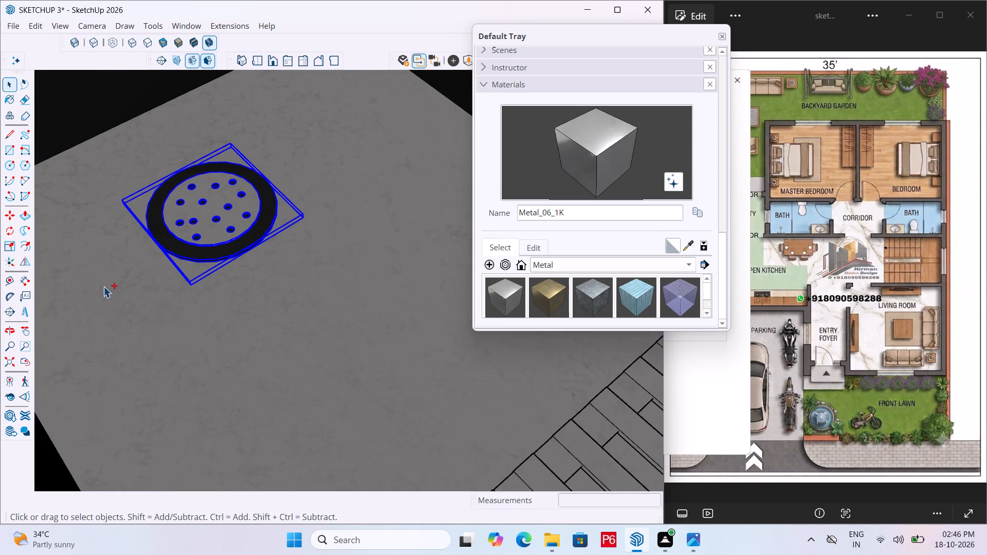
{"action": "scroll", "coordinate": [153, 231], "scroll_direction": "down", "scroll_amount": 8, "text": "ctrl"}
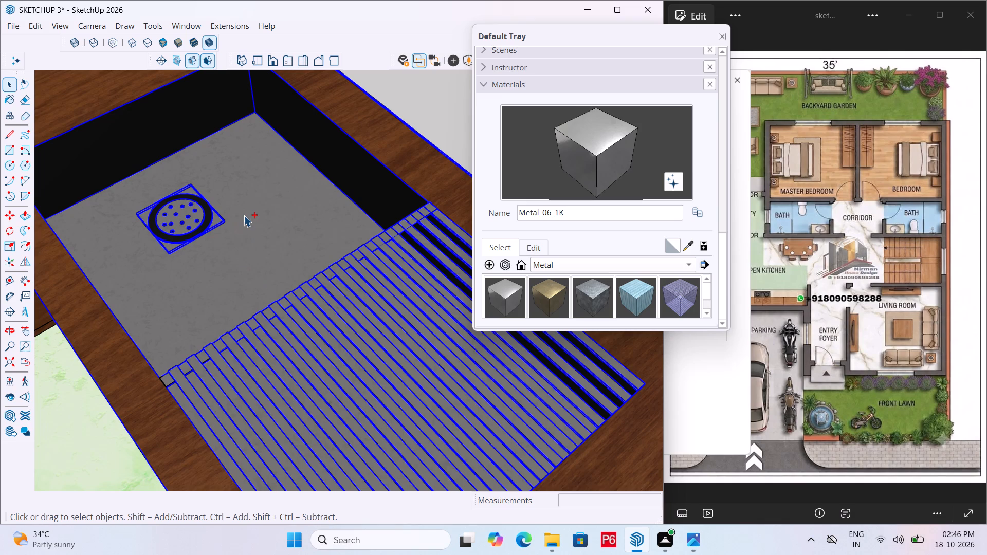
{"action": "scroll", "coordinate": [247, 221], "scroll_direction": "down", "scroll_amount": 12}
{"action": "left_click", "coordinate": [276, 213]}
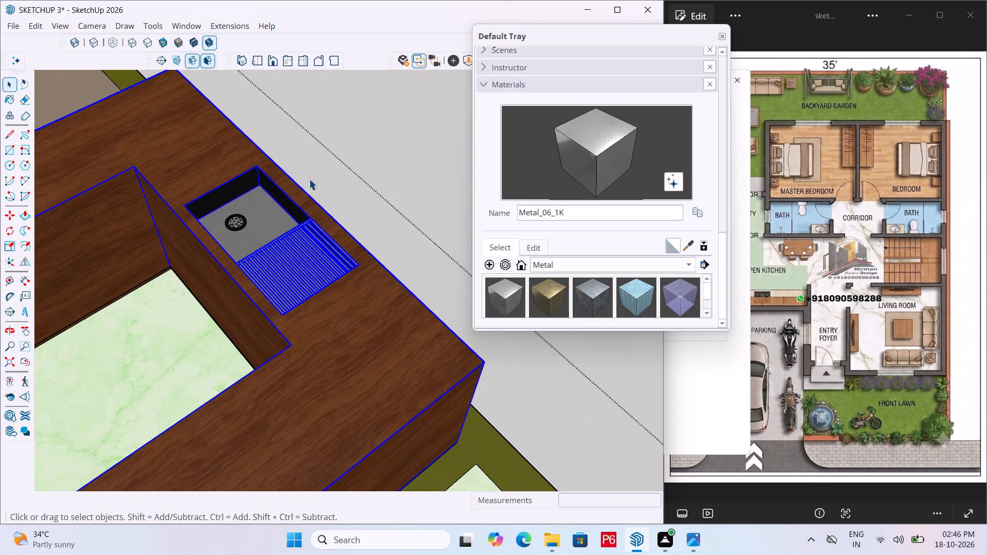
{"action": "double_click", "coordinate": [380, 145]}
Open the kitchen counter group and select the sink basin floor together with the middle drainboard ribs.
{"action": "scroll", "coordinate": [255, 229], "scroll_direction": "up", "scroll_amount": 10}
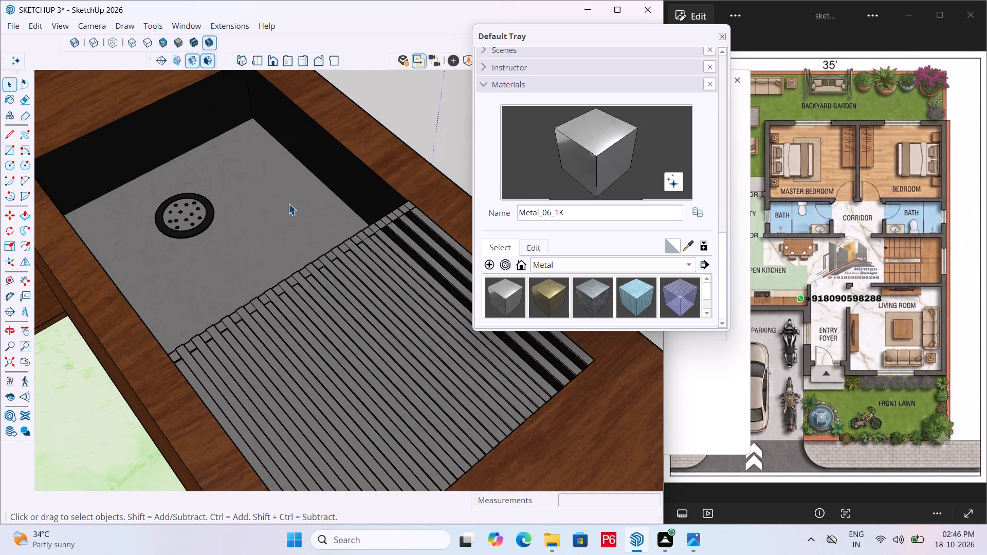
{"action": "left_click", "coordinate": [285, 335]}
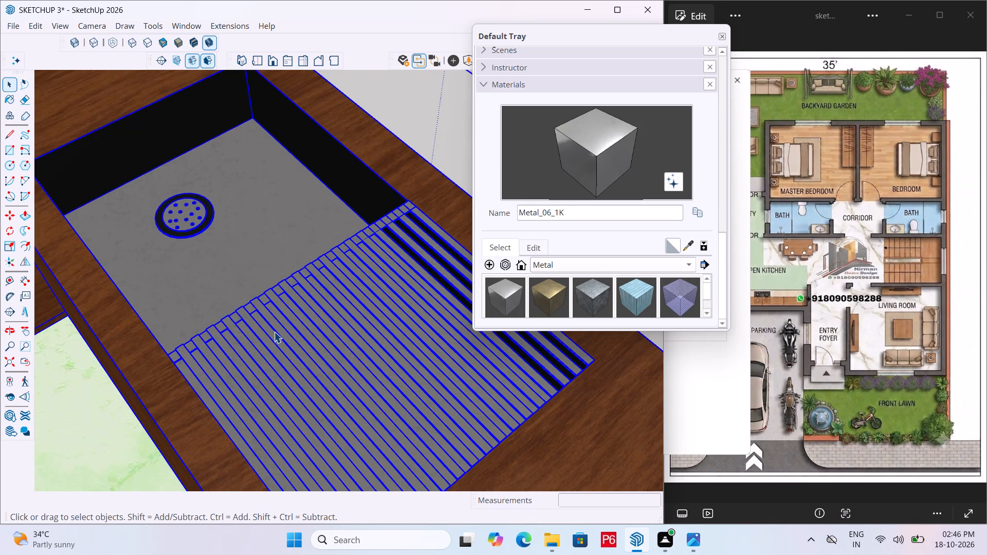
{"action": "double_click", "coordinate": [274, 331]}
{"action": "left_click", "coordinate": [422, 277], "text": "ctrl"}
{"action": "left_click_drag", "start_coordinate": [421, 279], "coordinate": [291, 355], "text": "ctrl"}
{"action": "left_click", "coordinate": [291, 355], "text": "ctrl"}
{"action": "left_click_drag", "start_coordinate": [360, 273], "coordinate": [356, 276], "text": "ctrl"}
{"action": "left_click_drag", "start_coordinate": [348, 280], "coordinate": [216, 346], "text": "ctrl"}
{"action": "left_click", "coordinate": [216, 346], "text": "ctrl"}
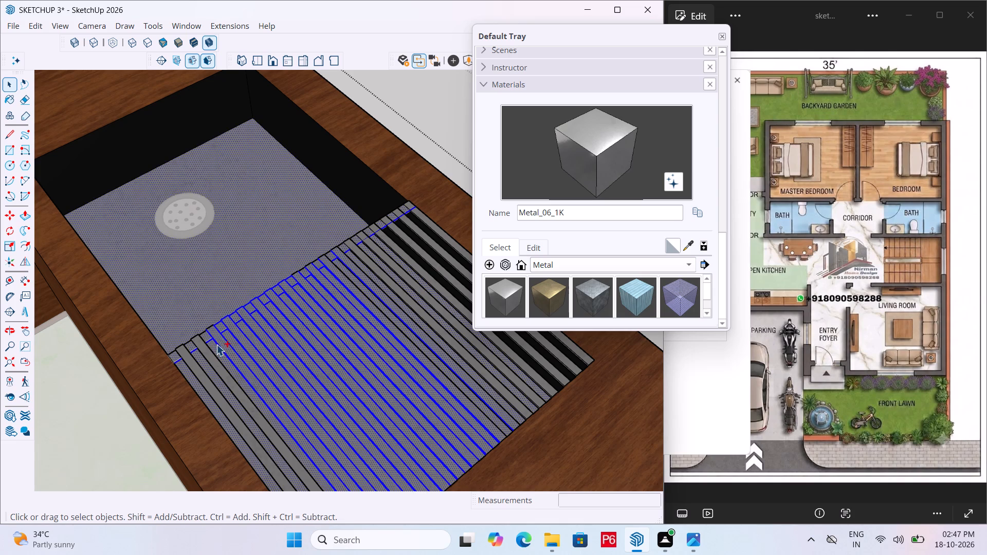
{"action": "scroll", "coordinate": [206, 281], "scroll_direction": "down", "scroll_amount": 3, "text": "ctrl"}
{"action": "left_click", "coordinate": [217, 347], "text": "ctrl"}
{"action": "left_click", "coordinate": [223, 356], "text": "ctrl"}
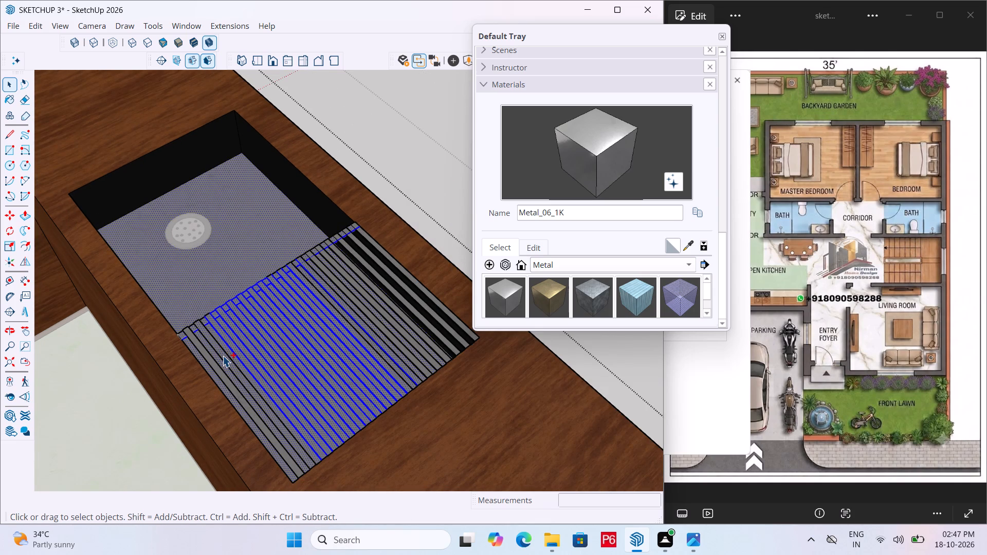
{"action": "double_click", "coordinate": [213, 367], "text": "ctrl"}
Add the remaining drainboard ribs along both long edges of the sink to the selection.
{"action": "scroll", "coordinate": [233, 362], "scroll_direction": "up", "scroll_amount": 6, "text": "ctrl"}
{"action": "middle_click_drag", "start_coordinate": [268, 310], "coordinate": [0, 291], "text": "ctrl"}
{"action": "scroll", "coordinate": [254, 311], "scroll_direction": "down", "scroll_amount": 1, "text": "ctrl"}
{"action": "scroll", "coordinate": [43, 209], "scroll_direction": "down", "scroll_amount": 6, "text": "ctrl"}
{"action": "middle_click_drag", "start_coordinate": [356, 299], "coordinate": [278, 332]}
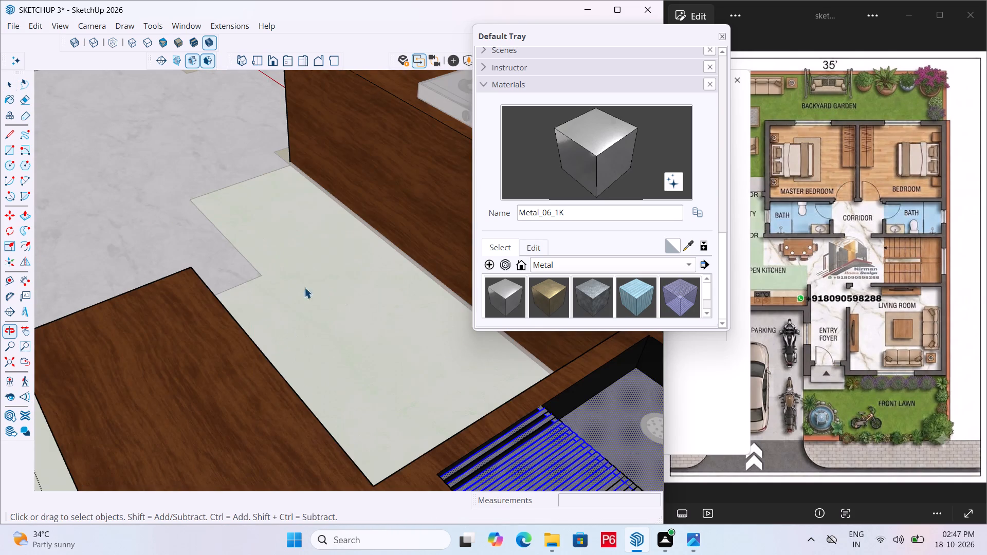
{"action": "scroll", "coordinate": [288, 287], "scroll_direction": "down", "scroll_amount": 7}
{"action": "middle_click_drag", "start_coordinate": [255, 348], "coordinate": [380, 416]}
{"action": "scroll", "coordinate": [93, 288], "scroll_direction": "down", "scroll_amount": 7}
{"action": "middle_click_drag", "start_coordinate": [218, 353], "coordinate": [295, 381]}
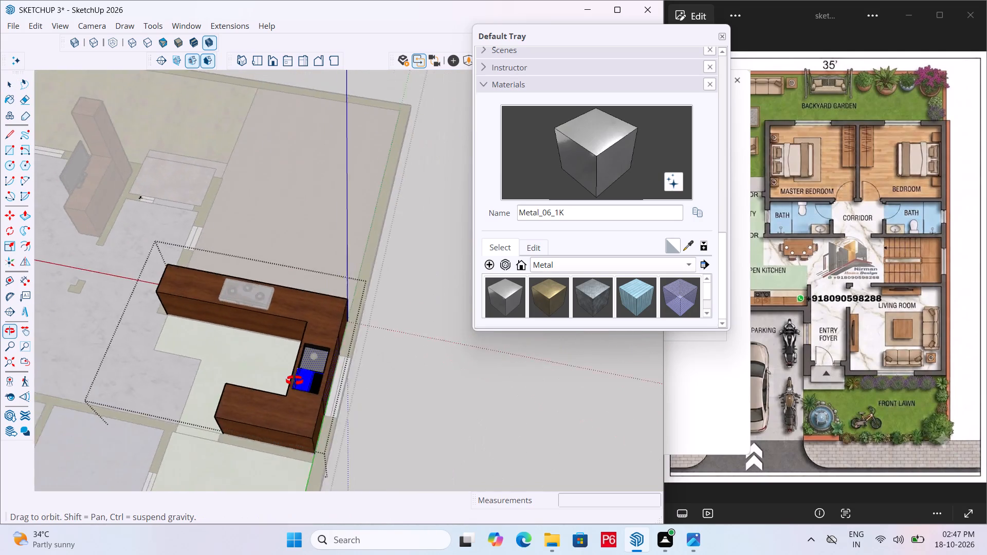
{"action": "middle_click_drag", "start_coordinate": [295, 381], "coordinate": [357, 405]}
{"action": "scroll", "coordinate": [357, 405], "scroll_direction": "up", "scroll_amount": 20}
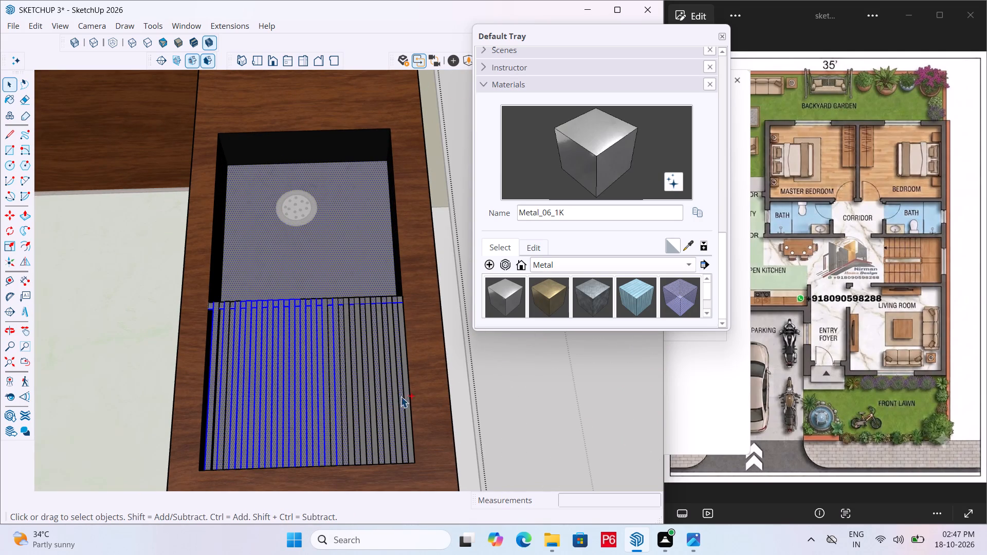
{"action": "left_click_drag", "start_coordinate": [404, 411], "coordinate": [273, 414], "text": "ctrl"}
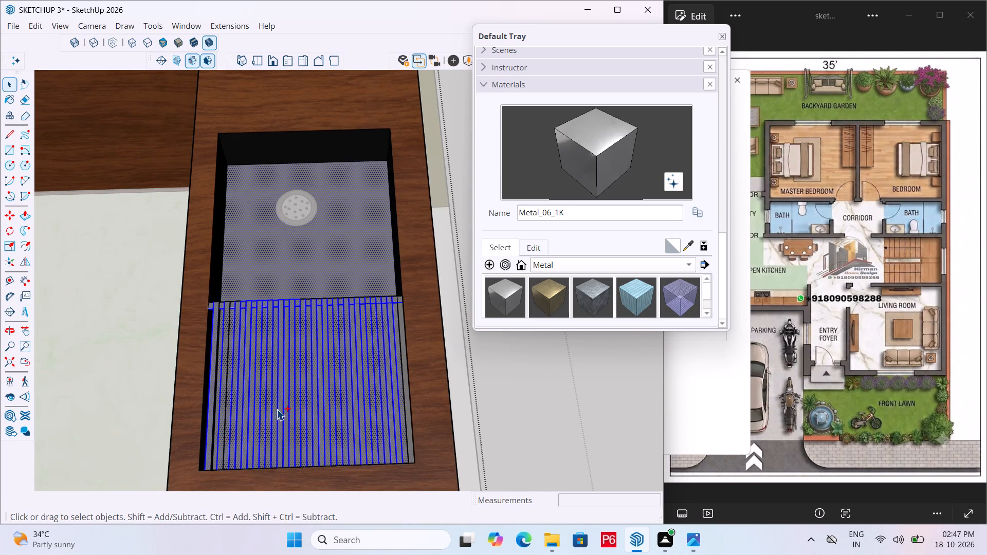
{"action": "scroll", "coordinate": [227, 405], "scroll_direction": "up", "scroll_amount": 5, "text": "ctrl"}
{"action": "left_click_drag", "start_coordinate": [245, 392], "coordinate": [201, 398], "text": "ctrl"}
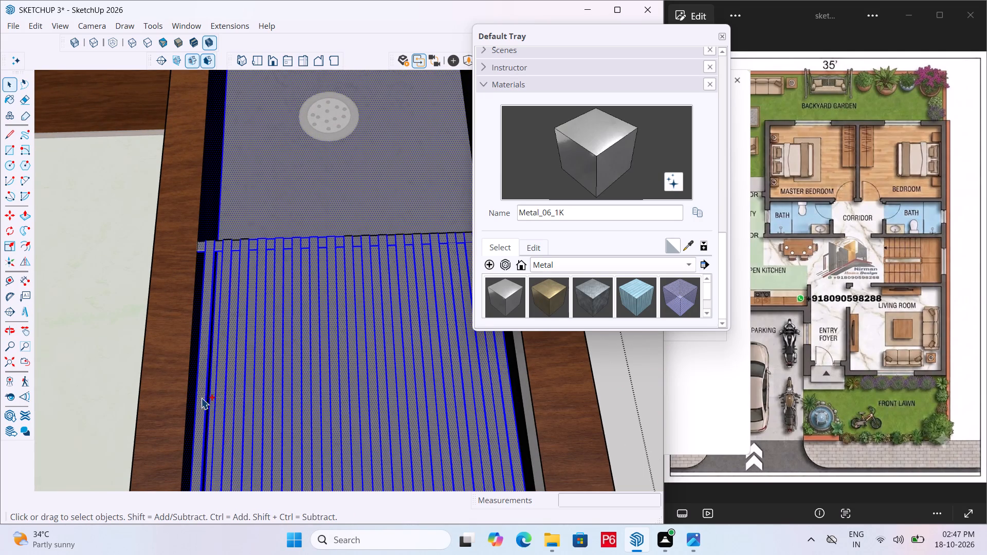
{"action": "scroll", "coordinate": [247, 351], "scroll_direction": "down", "scroll_amount": 7, "text": "ctrl"}
{"action": "scroll", "coordinate": [378, 376], "scroll_direction": "up", "scroll_amount": 11, "text": "ctrl"}
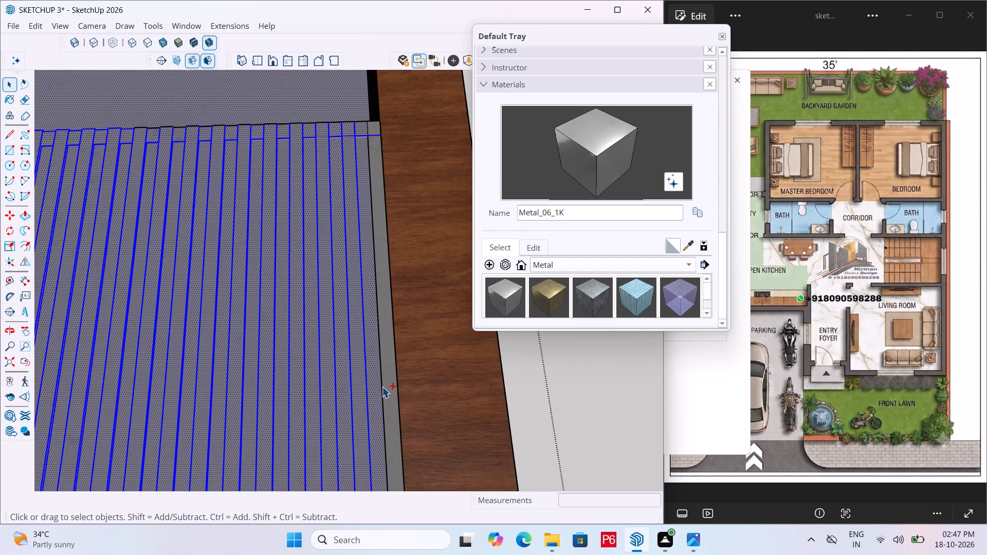
{"action": "left_click_drag", "start_coordinate": [391, 390], "coordinate": [331, 399], "text": "ctrl"}
{"action": "scroll", "coordinate": [407, 387], "scroll_direction": "up", "scroll_amount": 6, "text": "ctrl"}
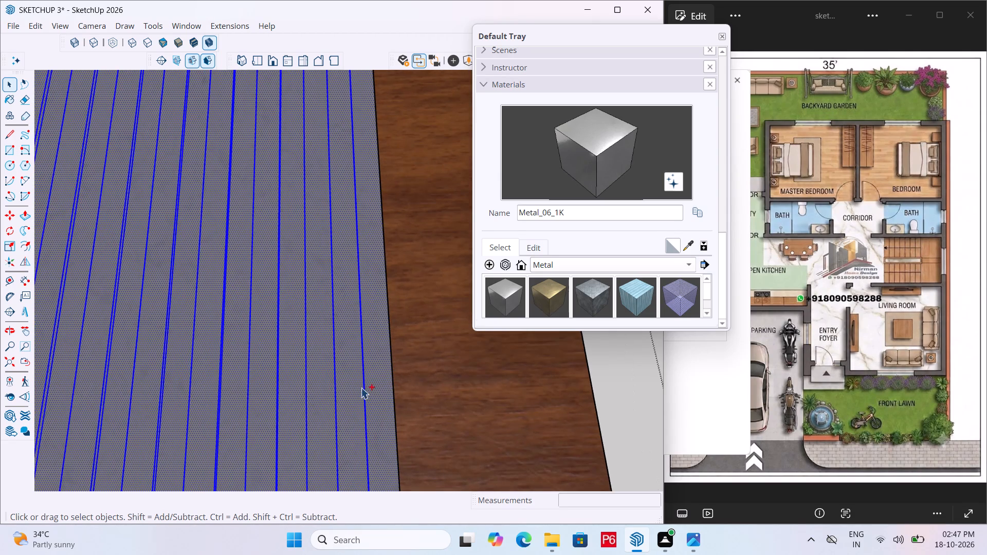
{"action": "left_click", "coordinate": [380, 387], "text": "ctrl"}
{"action": "scroll", "coordinate": [389, 386], "scroll_direction": "up", "scroll_amount": 5, "text": "ctrl"}
{"action": "scroll", "coordinate": [397, 379], "scroll_direction": "down", "scroll_amount": 8, "text": "ctrl"}
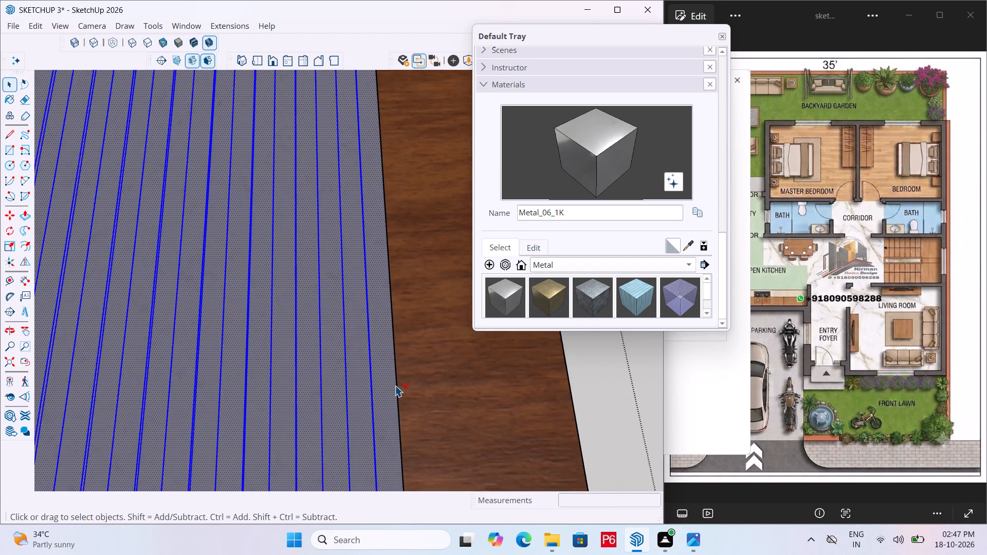
{"action": "scroll", "coordinate": [413, 410], "scroll_direction": "down", "scroll_amount": 8, "text": "ctrl"}
{"action": "scroll", "coordinate": [383, 380], "scroll_direction": "down", "scroll_amount": 7, "text": "ctrl"}
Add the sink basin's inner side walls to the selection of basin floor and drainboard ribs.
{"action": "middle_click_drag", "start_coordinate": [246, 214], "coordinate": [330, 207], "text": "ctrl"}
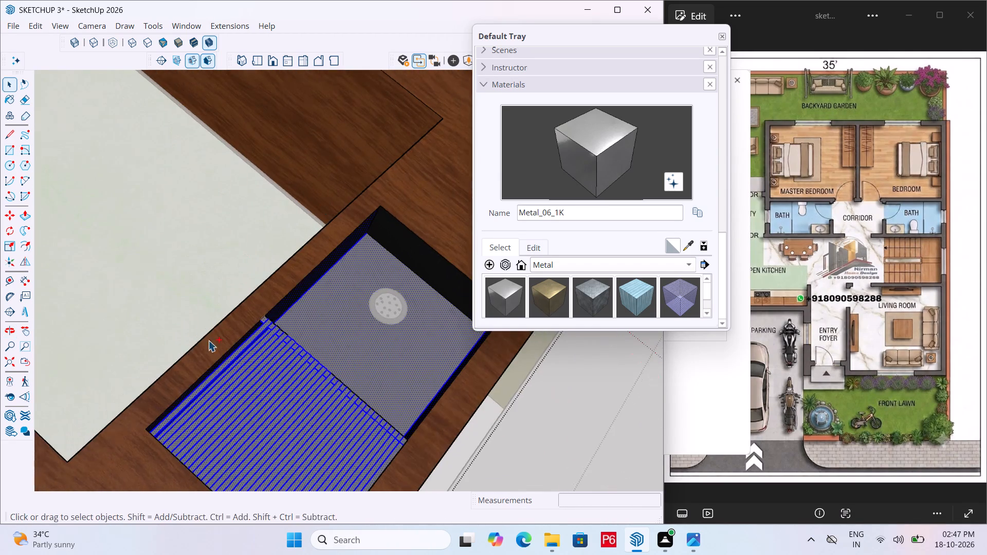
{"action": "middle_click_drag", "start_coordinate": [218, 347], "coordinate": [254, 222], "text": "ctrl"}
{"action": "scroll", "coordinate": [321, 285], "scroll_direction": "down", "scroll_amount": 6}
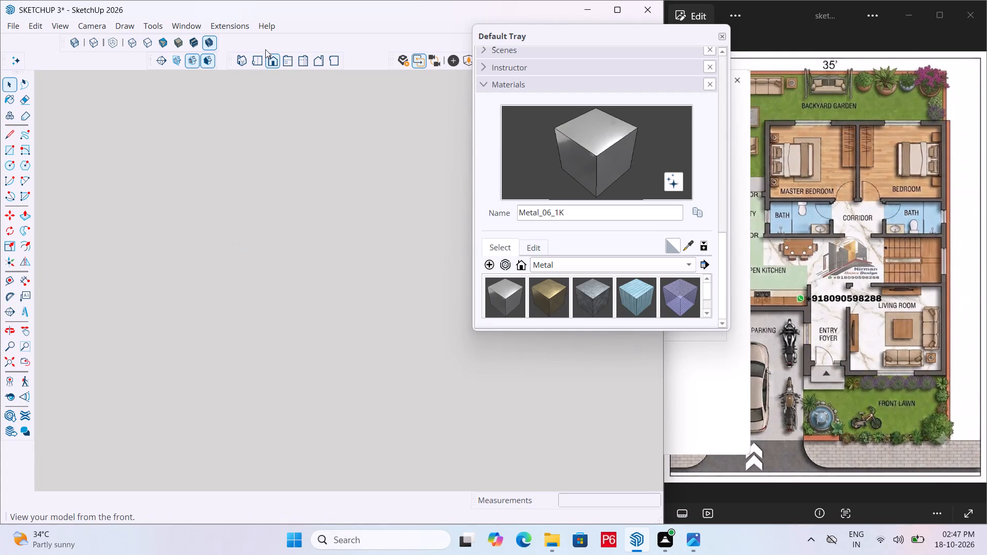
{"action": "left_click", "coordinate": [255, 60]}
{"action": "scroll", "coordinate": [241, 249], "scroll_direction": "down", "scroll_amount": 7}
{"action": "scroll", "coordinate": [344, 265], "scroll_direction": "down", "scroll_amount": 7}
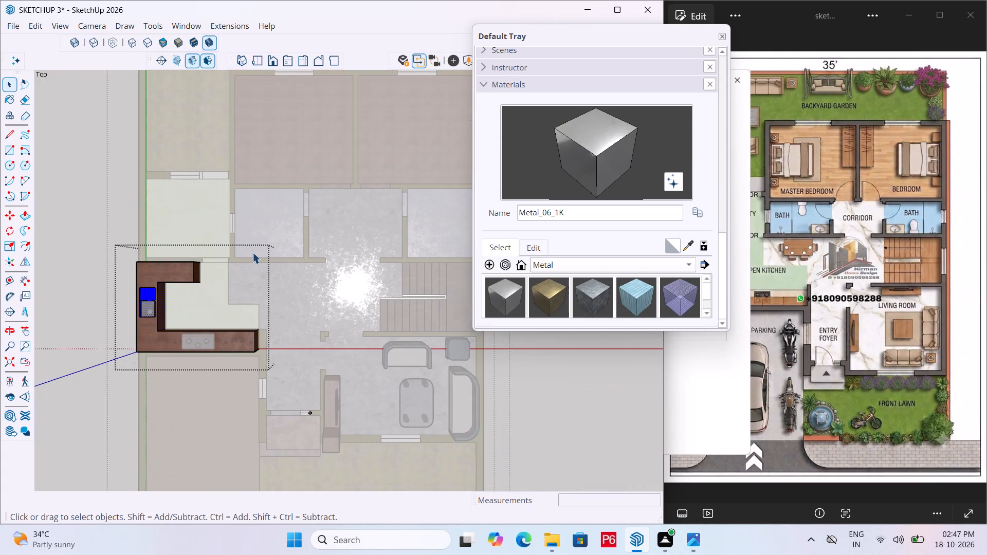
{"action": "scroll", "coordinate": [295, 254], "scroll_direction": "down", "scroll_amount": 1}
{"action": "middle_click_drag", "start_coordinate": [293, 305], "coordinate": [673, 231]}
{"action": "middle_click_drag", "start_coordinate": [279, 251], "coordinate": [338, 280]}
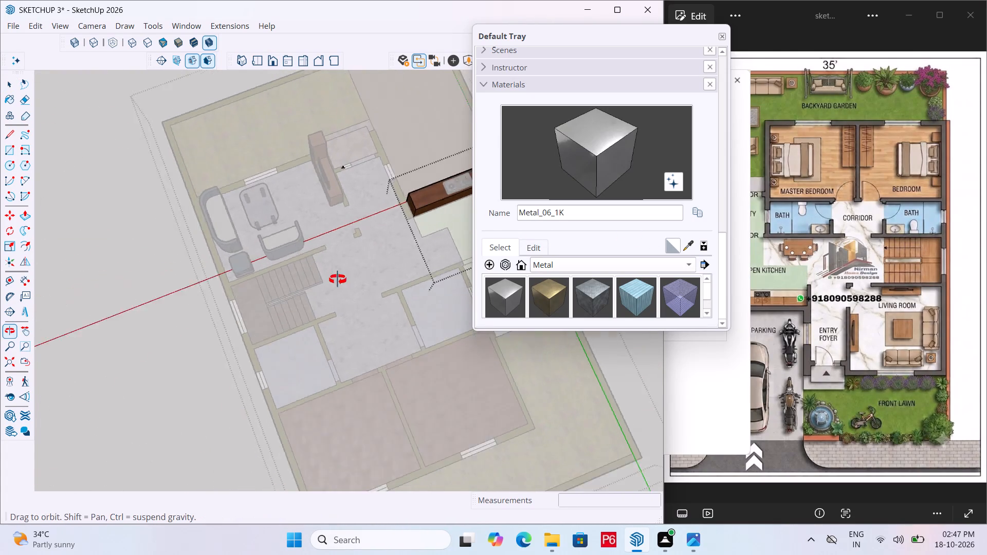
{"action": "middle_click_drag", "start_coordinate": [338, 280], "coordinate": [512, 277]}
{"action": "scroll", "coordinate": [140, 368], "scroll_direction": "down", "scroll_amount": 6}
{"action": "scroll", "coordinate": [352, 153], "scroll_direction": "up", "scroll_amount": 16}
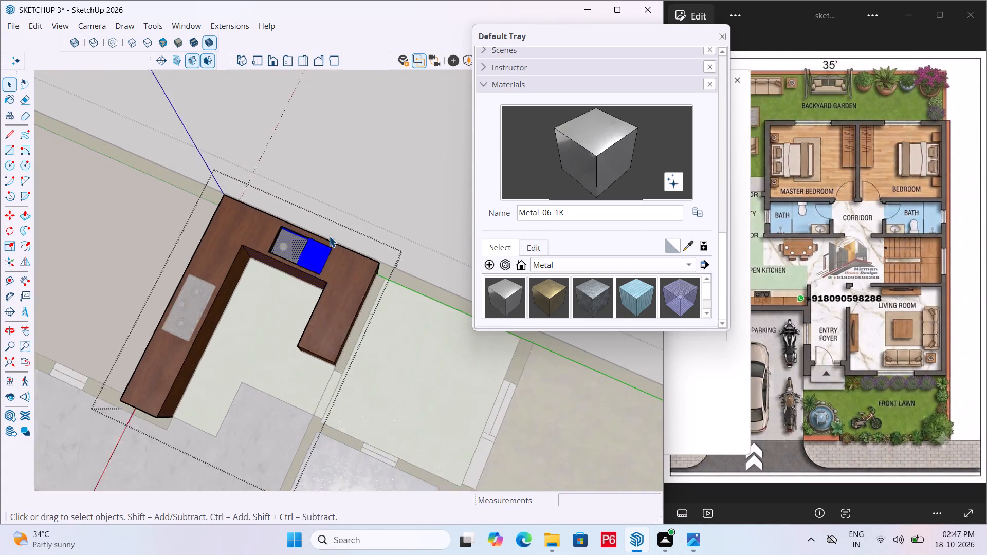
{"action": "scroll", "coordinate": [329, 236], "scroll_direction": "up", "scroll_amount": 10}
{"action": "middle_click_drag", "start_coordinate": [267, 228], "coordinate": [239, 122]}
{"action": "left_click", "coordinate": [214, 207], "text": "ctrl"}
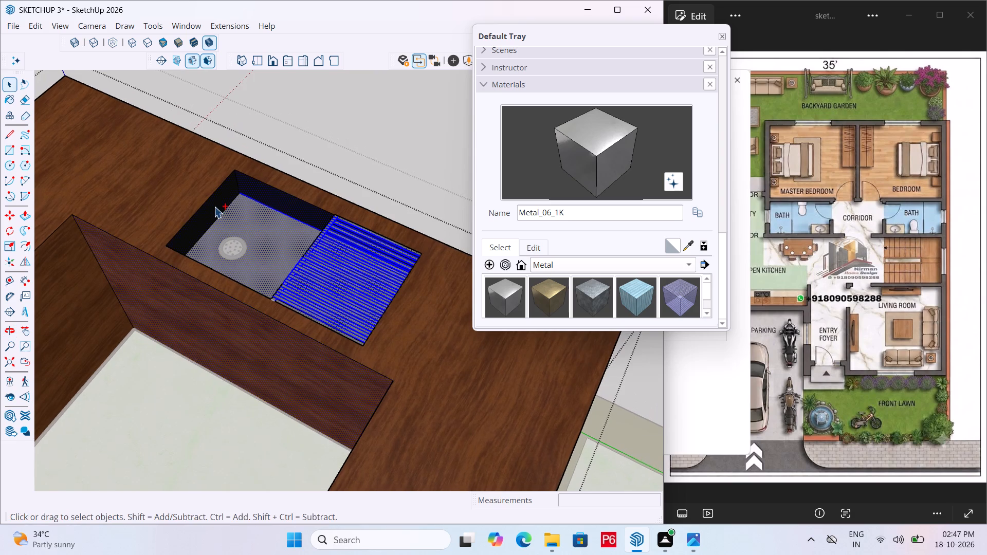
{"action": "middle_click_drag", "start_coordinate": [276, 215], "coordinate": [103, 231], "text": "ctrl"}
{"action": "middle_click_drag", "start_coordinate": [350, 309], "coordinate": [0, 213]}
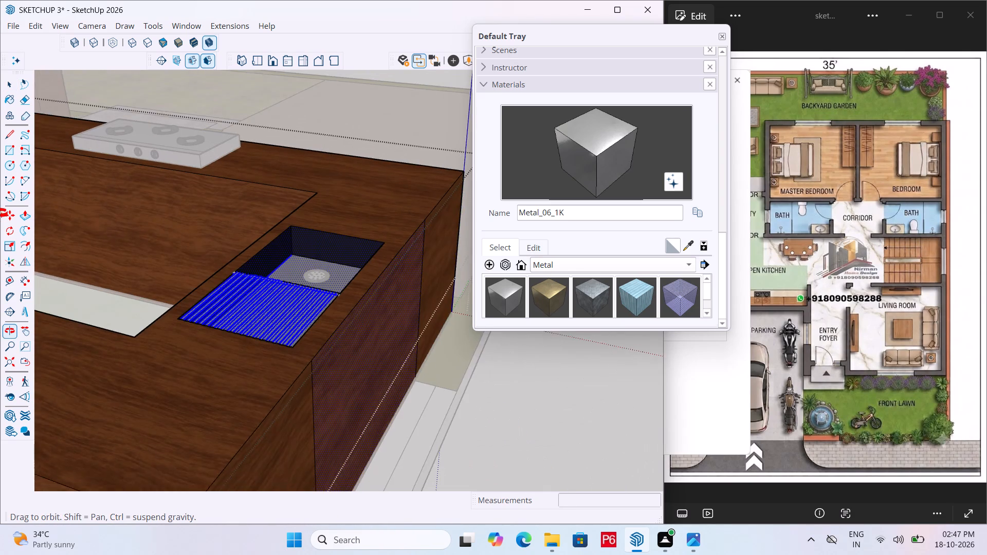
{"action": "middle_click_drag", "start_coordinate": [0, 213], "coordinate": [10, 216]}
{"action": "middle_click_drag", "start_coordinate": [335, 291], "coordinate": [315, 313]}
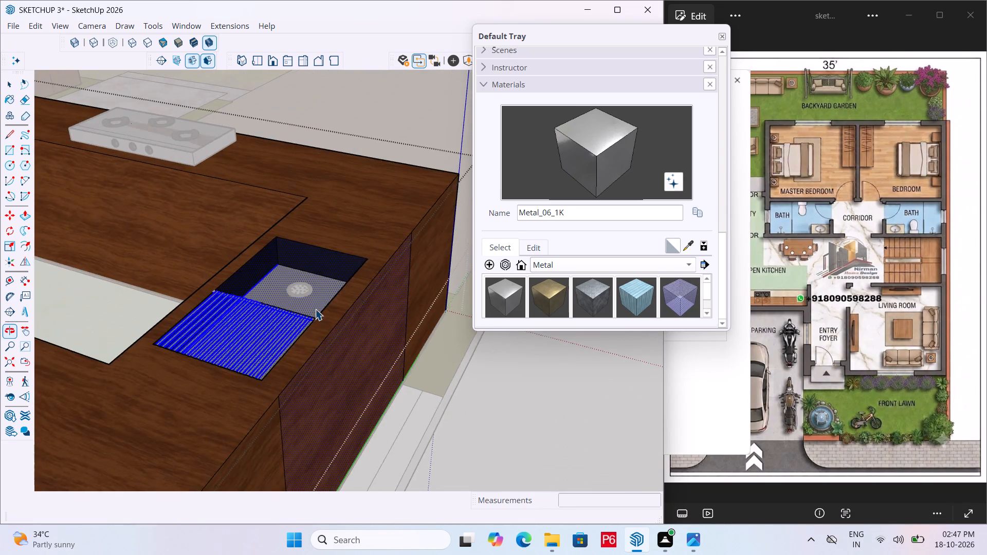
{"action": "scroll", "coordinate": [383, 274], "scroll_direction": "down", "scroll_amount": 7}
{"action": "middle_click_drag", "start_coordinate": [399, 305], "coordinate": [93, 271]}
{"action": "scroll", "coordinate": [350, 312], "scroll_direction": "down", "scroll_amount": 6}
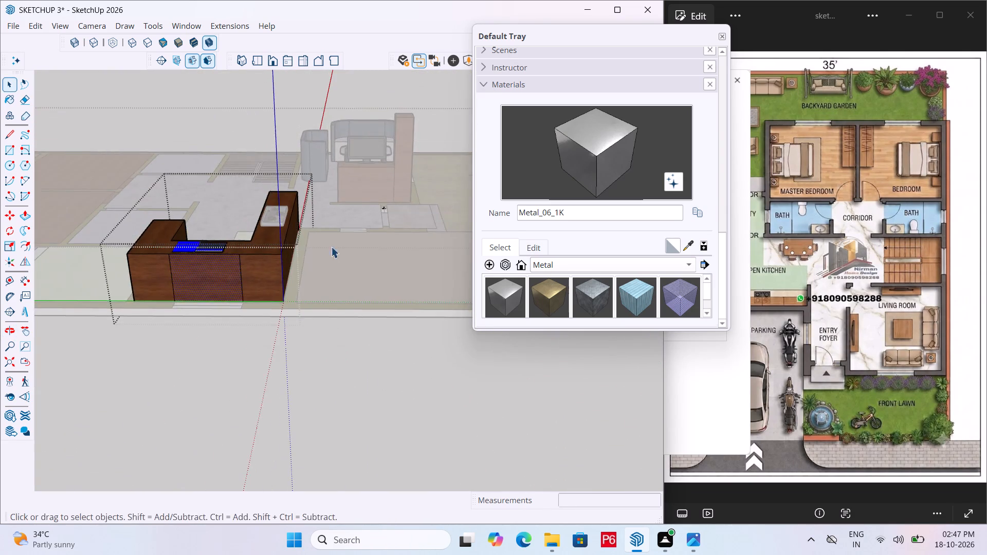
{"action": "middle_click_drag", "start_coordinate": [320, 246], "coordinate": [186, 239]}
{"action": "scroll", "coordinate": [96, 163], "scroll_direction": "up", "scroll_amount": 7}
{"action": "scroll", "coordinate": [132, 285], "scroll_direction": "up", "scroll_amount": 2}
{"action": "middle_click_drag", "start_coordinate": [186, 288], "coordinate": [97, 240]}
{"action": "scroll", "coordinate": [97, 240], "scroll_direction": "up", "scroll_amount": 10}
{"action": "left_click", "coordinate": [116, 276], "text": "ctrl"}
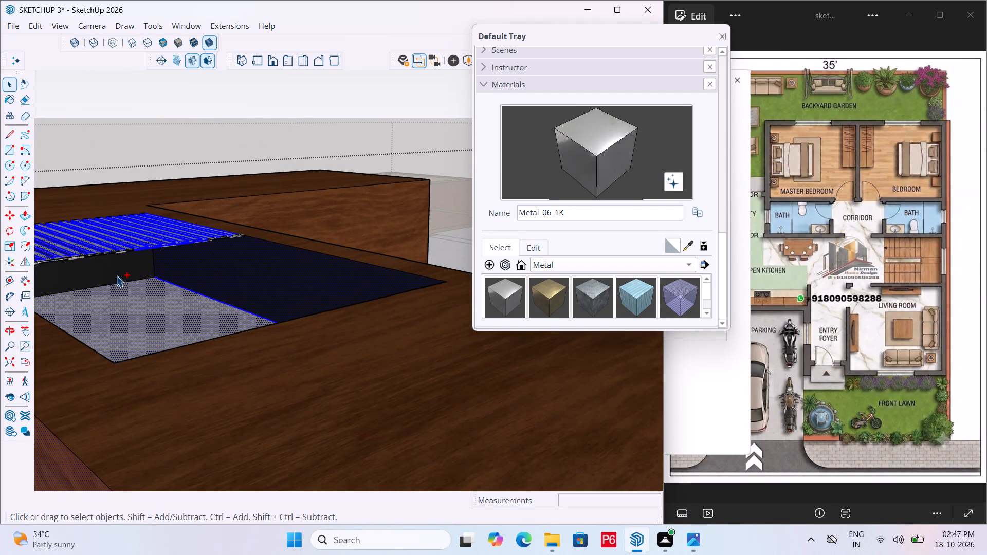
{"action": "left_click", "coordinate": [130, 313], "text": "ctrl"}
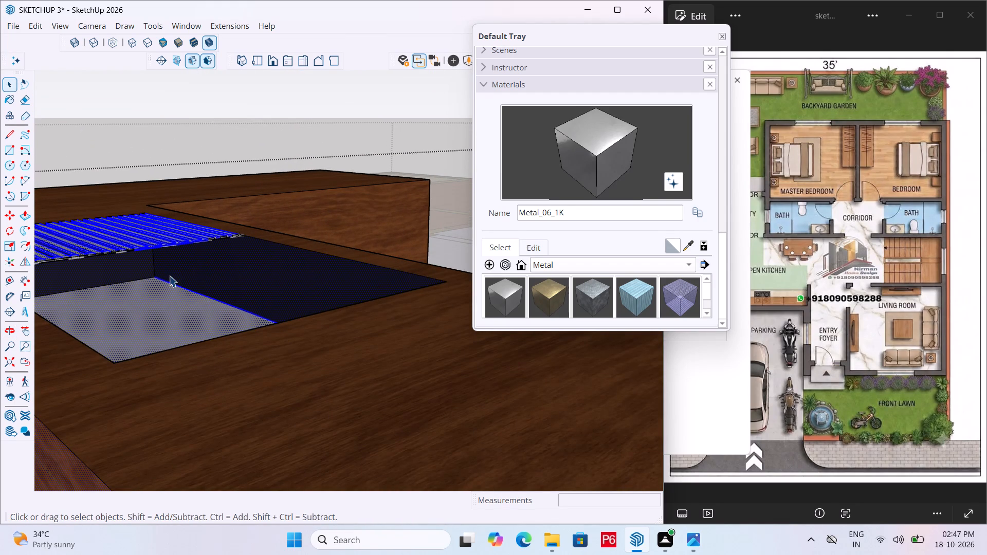
Examine the sink and kitchen counter from several sides, clear the selection, and leave the counter group.
{"action": "middle_click_drag", "start_coordinate": [148, 249], "coordinate": [145, 211]}
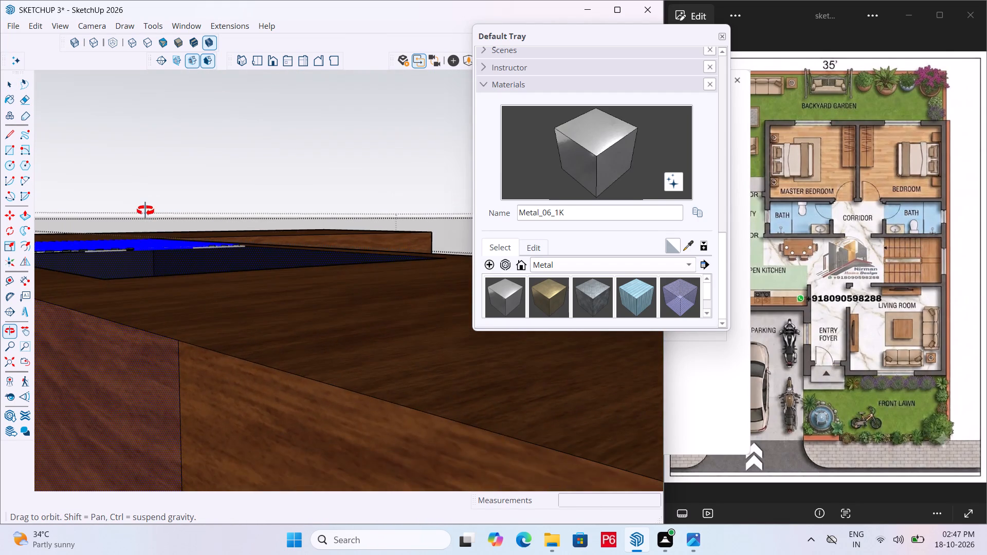
{"action": "middle_click_drag", "start_coordinate": [145, 211], "coordinate": [425, 349]}
{"action": "scroll", "coordinate": [42, 251], "scroll_direction": "down", "scroll_amount": 5}
{"action": "middle_click_drag", "start_coordinate": [108, 278], "coordinate": [303, 295]}
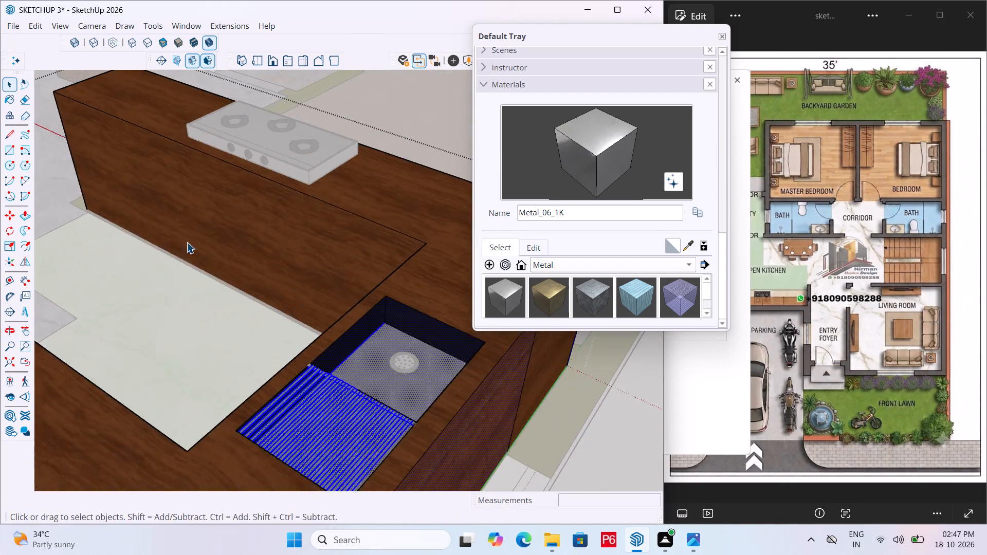
{"action": "scroll", "coordinate": [160, 238], "scroll_direction": "down", "scroll_amount": 6}
{"action": "middle_click_drag", "start_coordinate": [131, 277], "coordinate": [377, 297]}
{"action": "scroll", "coordinate": [105, 293], "scroll_direction": "down", "scroll_amount": 7}
{"action": "middle_click_drag", "start_coordinate": [236, 268], "coordinate": [327, 282]}
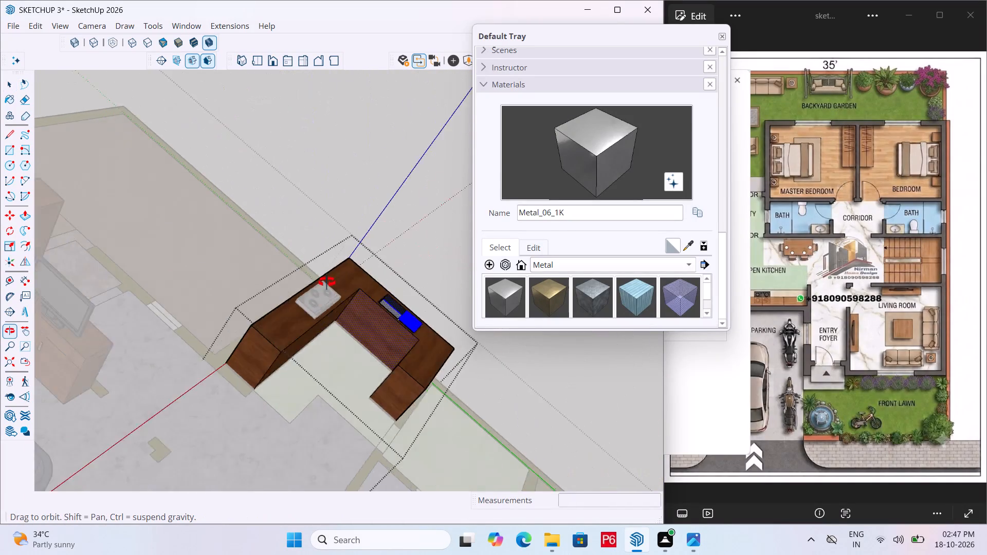
{"action": "middle_click_drag", "start_coordinate": [327, 282], "coordinate": [337, 282]}
{"action": "middle_click_drag", "start_coordinate": [160, 241], "coordinate": [4, 285]}
{"action": "scroll", "coordinate": [0, 309], "scroll_direction": "down", "scroll_amount": 7}
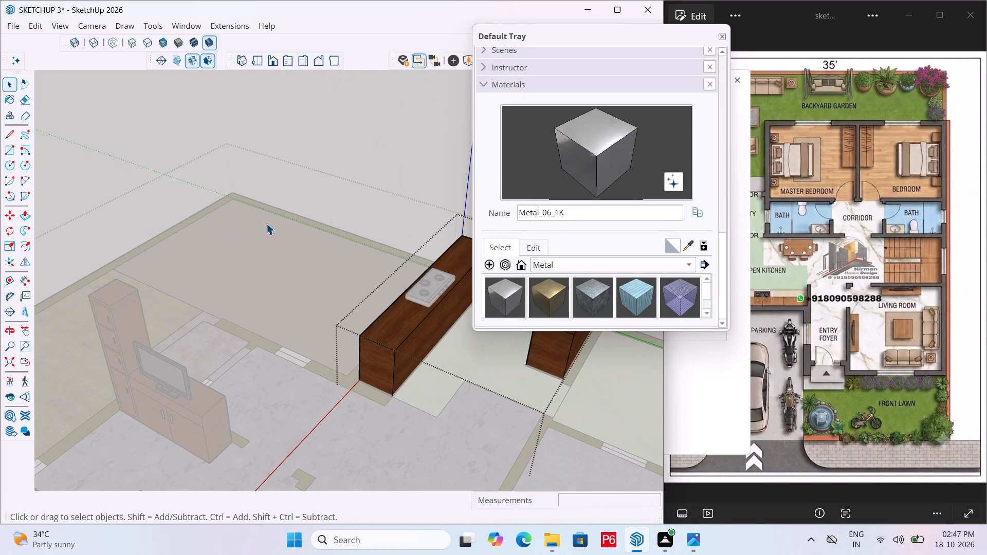
{"action": "scroll", "coordinate": [255, 226], "scroll_direction": "down", "scroll_amount": 7}
{"action": "scroll", "coordinate": [328, 223], "scroll_direction": "up", "scroll_amount": 6}
{"action": "middle_click_drag", "start_coordinate": [387, 243], "coordinate": [396, 246]}
{"action": "scroll", "coordinate": [391, 242], "scroll_direction": "up", "scroll_amount": 14}
{"action": "middle_click", "coordinate": [366, 242]}
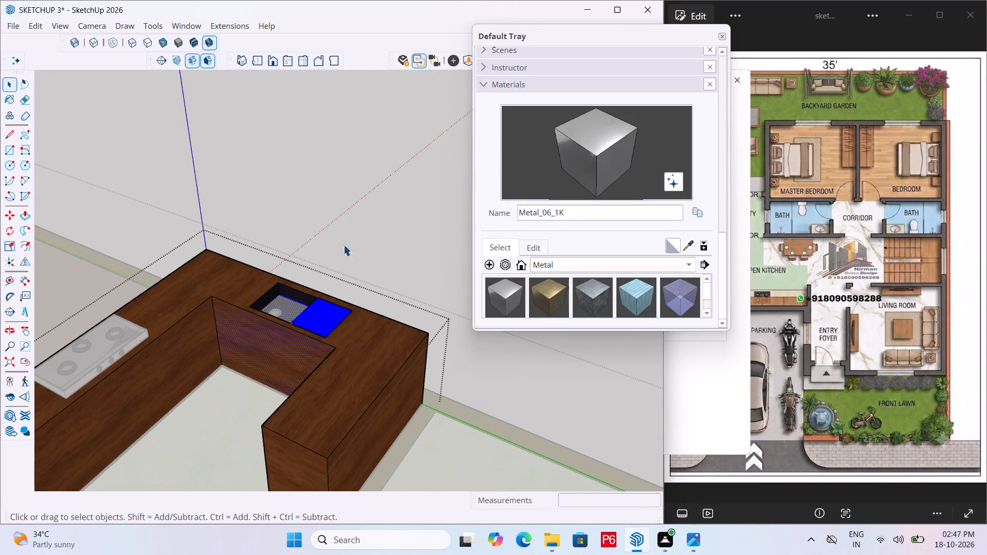
{"action": "scroll", "coordinate": [320, 269], "scroll_direction": "up", "scroll_amount": 3}
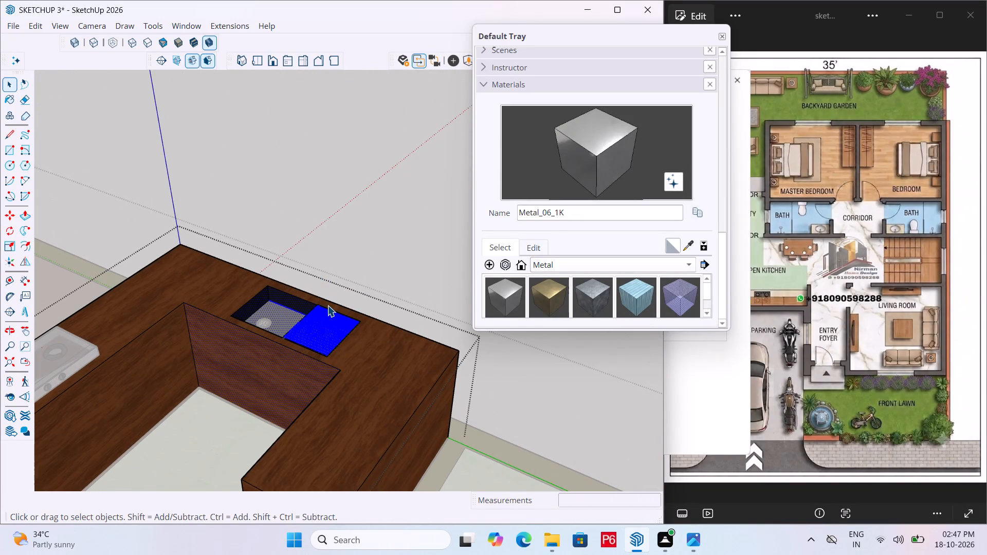
{"action": "left_click", "coordinate": [353, 268]}
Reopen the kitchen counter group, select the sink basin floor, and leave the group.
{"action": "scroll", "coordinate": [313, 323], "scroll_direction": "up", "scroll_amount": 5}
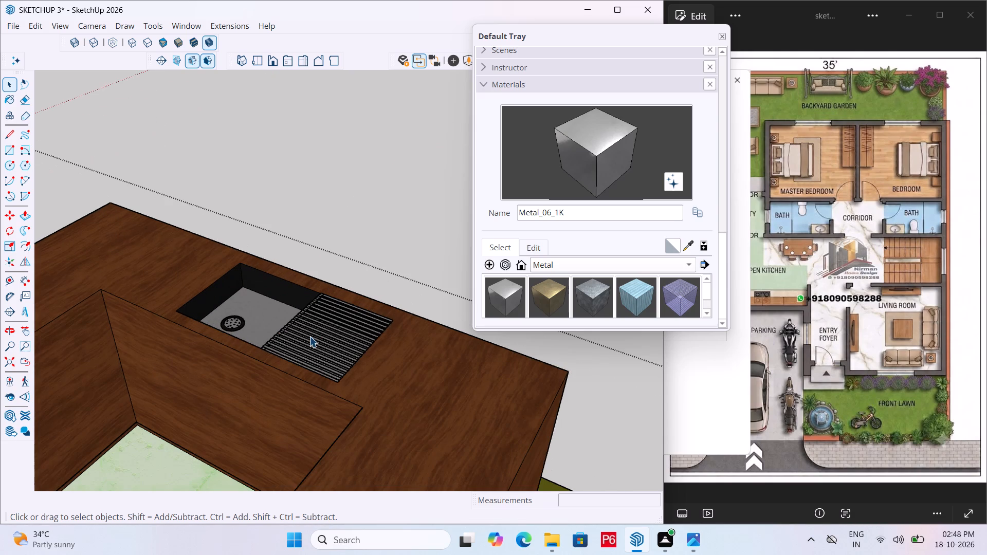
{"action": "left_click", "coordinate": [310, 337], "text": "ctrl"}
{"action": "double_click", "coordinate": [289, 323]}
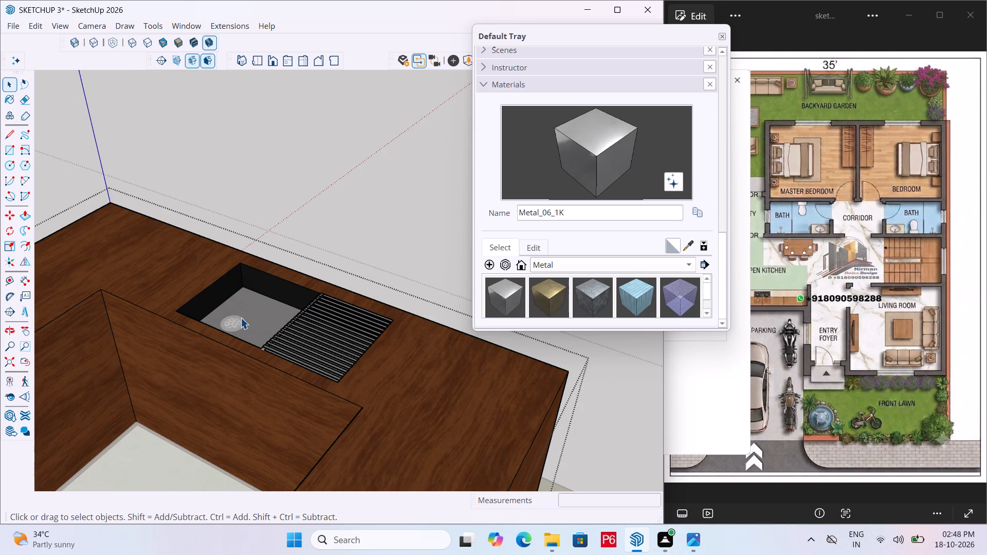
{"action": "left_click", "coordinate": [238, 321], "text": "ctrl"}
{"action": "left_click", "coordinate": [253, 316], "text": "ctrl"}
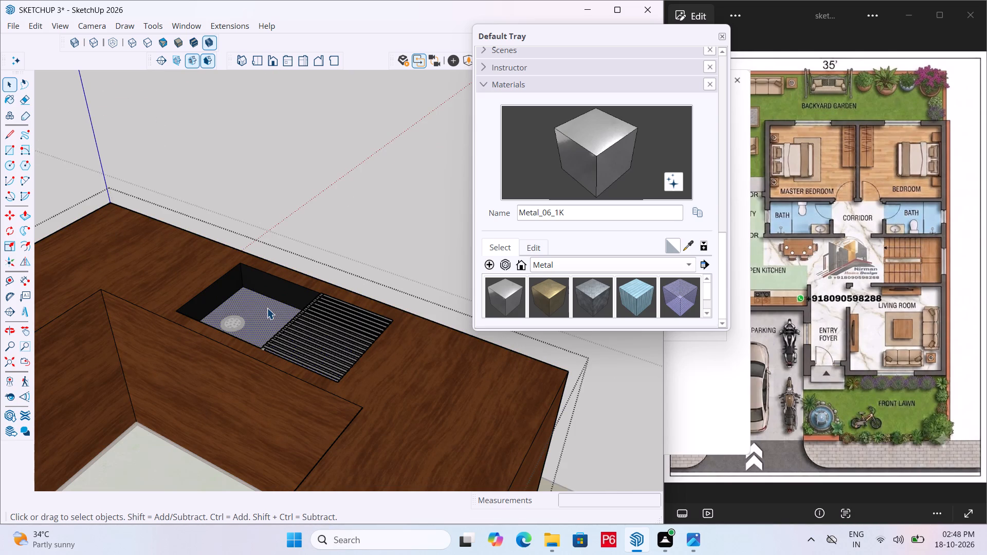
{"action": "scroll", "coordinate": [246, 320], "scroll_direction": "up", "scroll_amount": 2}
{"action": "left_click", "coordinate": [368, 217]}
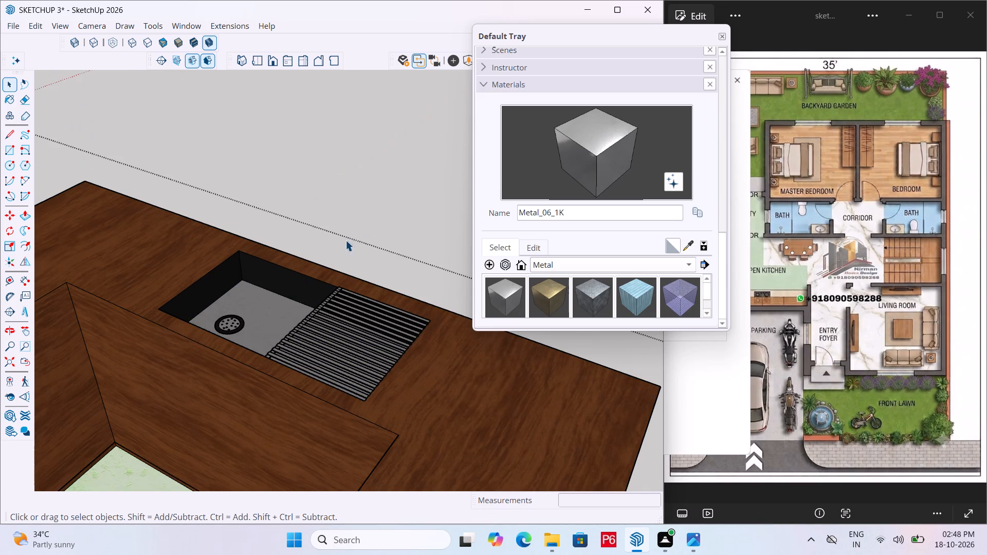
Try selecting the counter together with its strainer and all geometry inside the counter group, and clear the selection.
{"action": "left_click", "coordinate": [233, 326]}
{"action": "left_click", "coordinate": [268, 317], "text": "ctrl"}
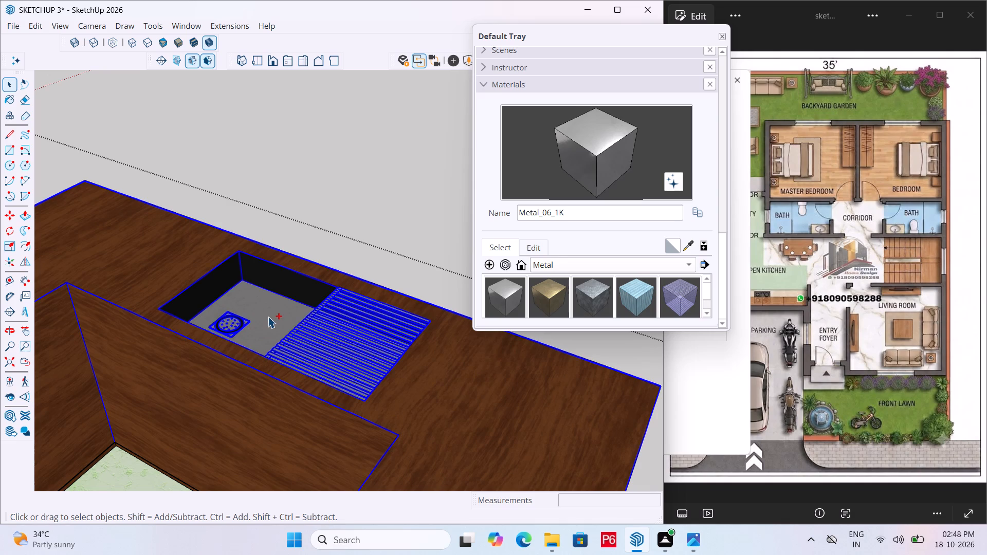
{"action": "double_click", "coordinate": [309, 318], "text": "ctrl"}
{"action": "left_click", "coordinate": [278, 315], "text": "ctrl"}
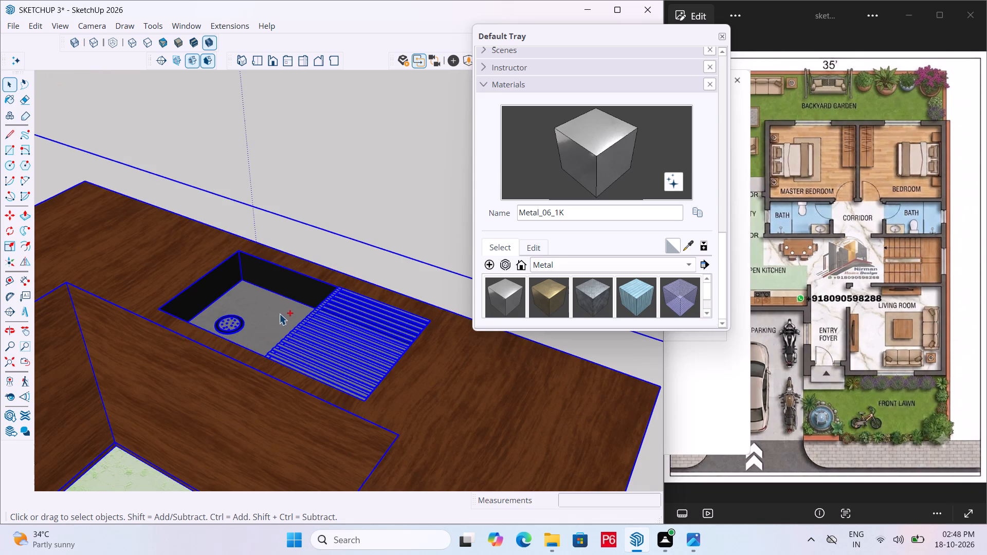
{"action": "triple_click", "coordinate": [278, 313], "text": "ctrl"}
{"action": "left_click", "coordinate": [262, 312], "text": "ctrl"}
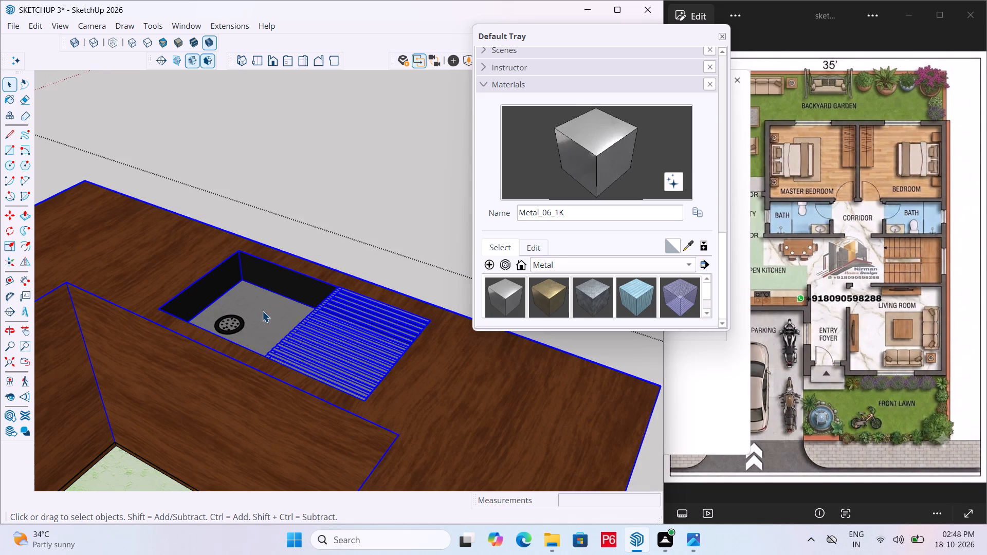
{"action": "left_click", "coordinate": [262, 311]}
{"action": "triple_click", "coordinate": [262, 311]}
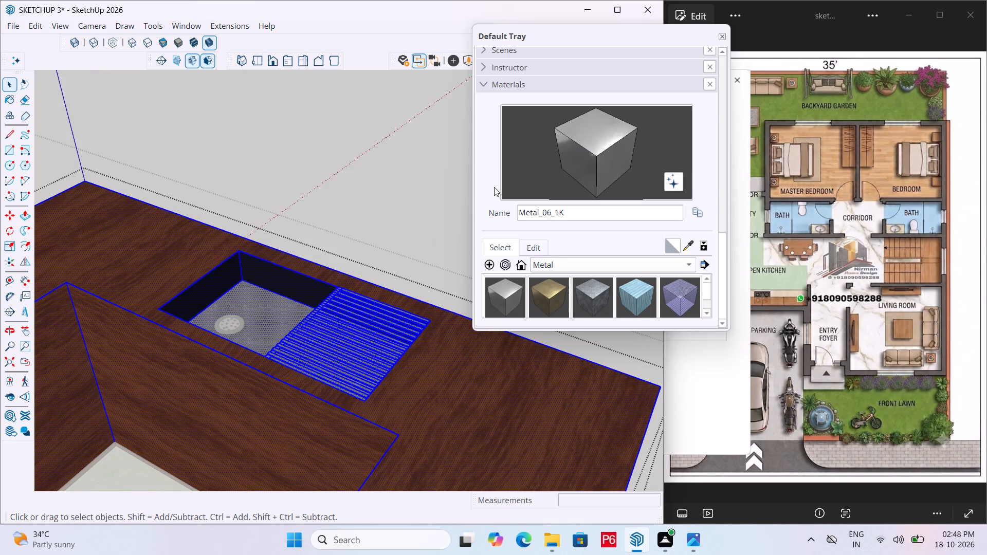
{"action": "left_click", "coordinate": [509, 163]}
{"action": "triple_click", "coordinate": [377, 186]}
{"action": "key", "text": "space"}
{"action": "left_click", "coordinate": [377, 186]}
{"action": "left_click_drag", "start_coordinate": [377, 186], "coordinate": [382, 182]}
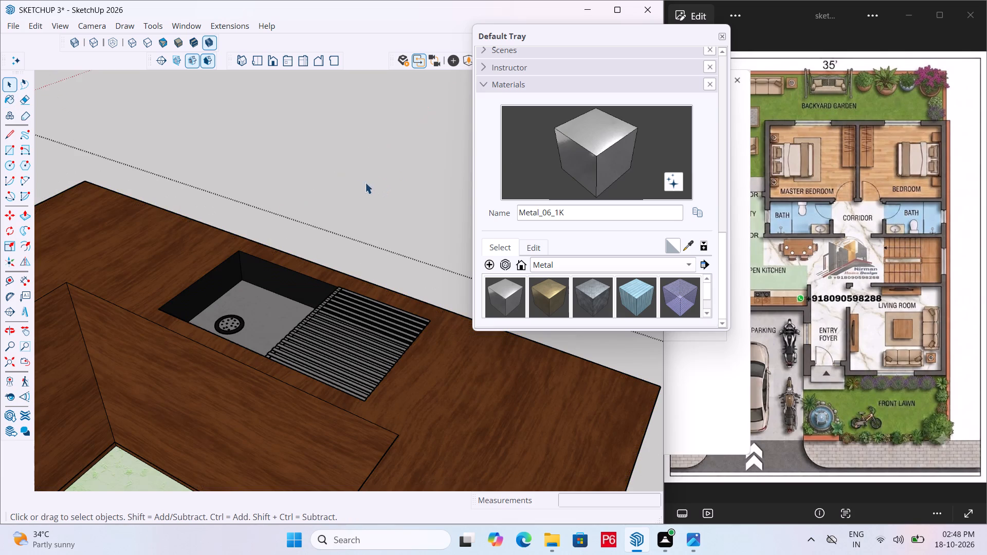
Select and deselect the kitchen counter, and save the model.
{"action": "left_click", "coordinate": [271, 309]}
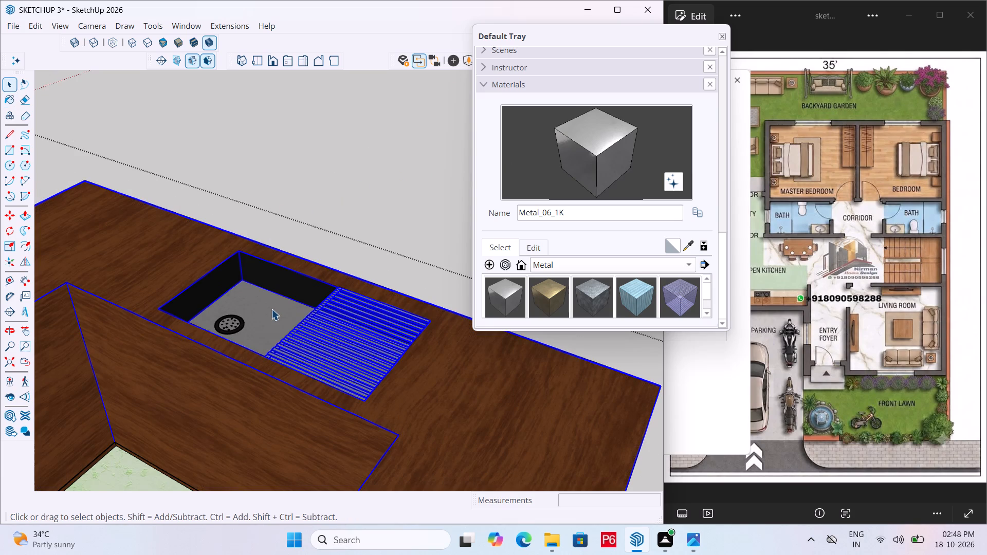
{"action": "double_click", "coordinate": [400, 129]}
{"action": "key", "text": "space"}
{"action": "scroll", "coordinate": [170, 220], "scroll_direction": "down", "scroll_amount": 7}
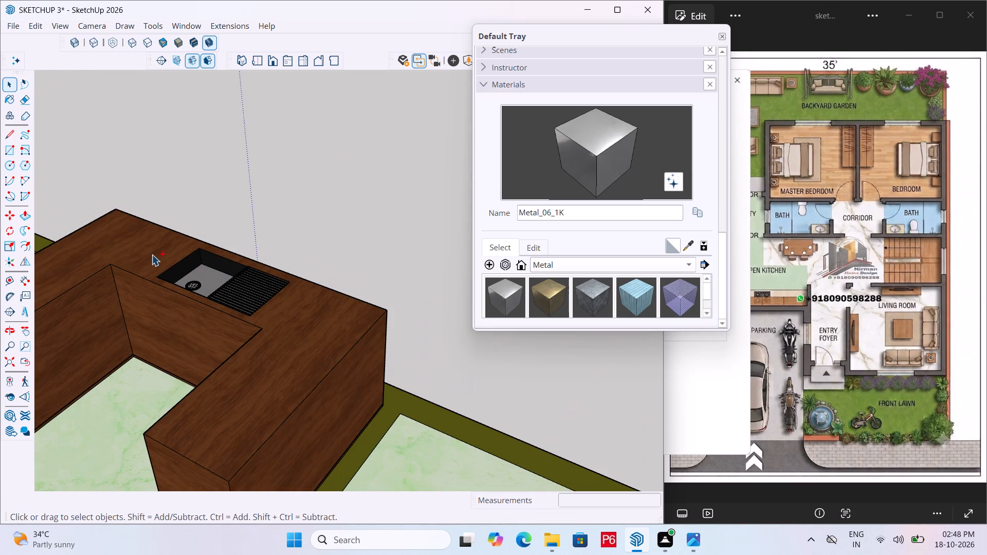
{"action": "key", "text": "ctrl+s"}
{"action": "key", "text": "ctrl+s"}
{"action": "key", "text": "ctrl+s"}
Examine the finished kitchen counter and the whole house layout from above, ending at the bedrooms.
{"action": "scroll", "coordinate": [166, 258], "scroll_direction": "down", "scroll_amount": 5}
{"action": "middle_click_drag", "start_coordinate": [234, 297], "coordinate": [231, 329]}
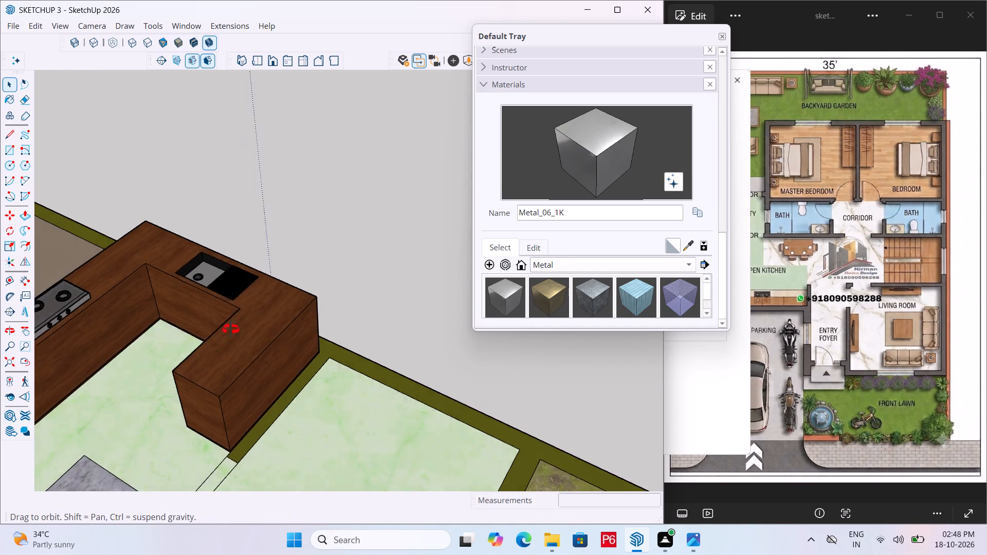
{"action": "middle_click_drag", "start_coordinate": [231, 329], "coordinate": [376, 458]}
{"action": "scroll", "coordinate": [149, 213], "scroll_direction": "down", "scroll_amount": 5}
{"action": "middle_click_drag", "start_coordinate": [244, 331], "coordinate": [217, 326]}
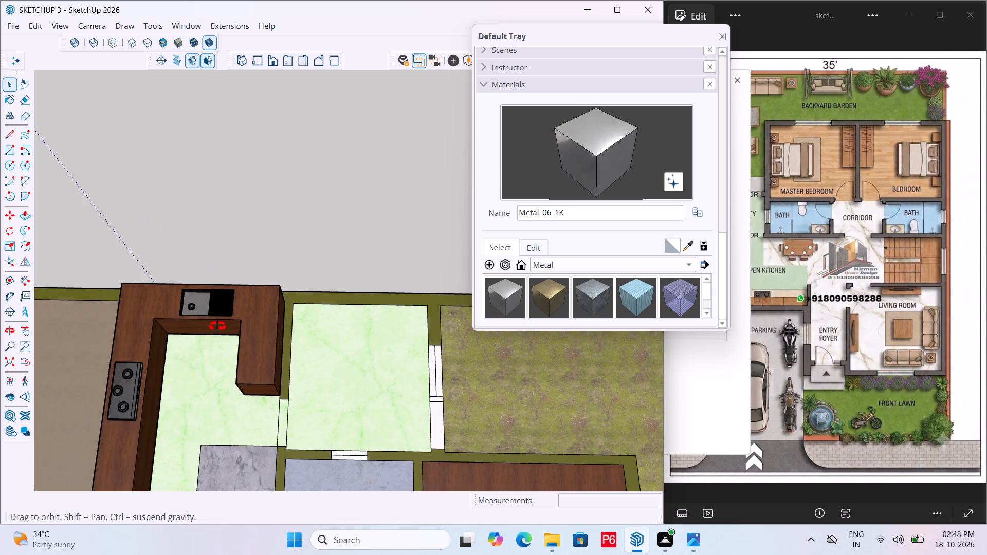
{"action": "middle_click_drag", "start_coordinate": [217, 326], "coordinate": [32, 357]}
{"action": "scroll", "coordinate": [302, 202], "scroll_direction": "down", "scroll_amount": 5}
{"action": "middle_click_drag", "start_coordinate": [208, 225], "coordinate": [242, 164]}
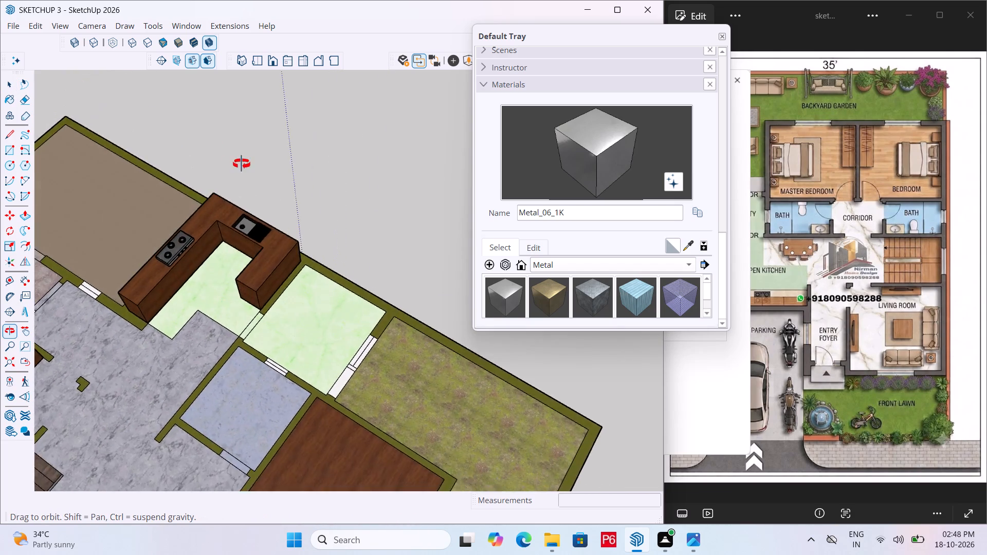
{"action": "middle_click_drag", "start_coordinate": [242, 164], "coordinate": [340, 206]}
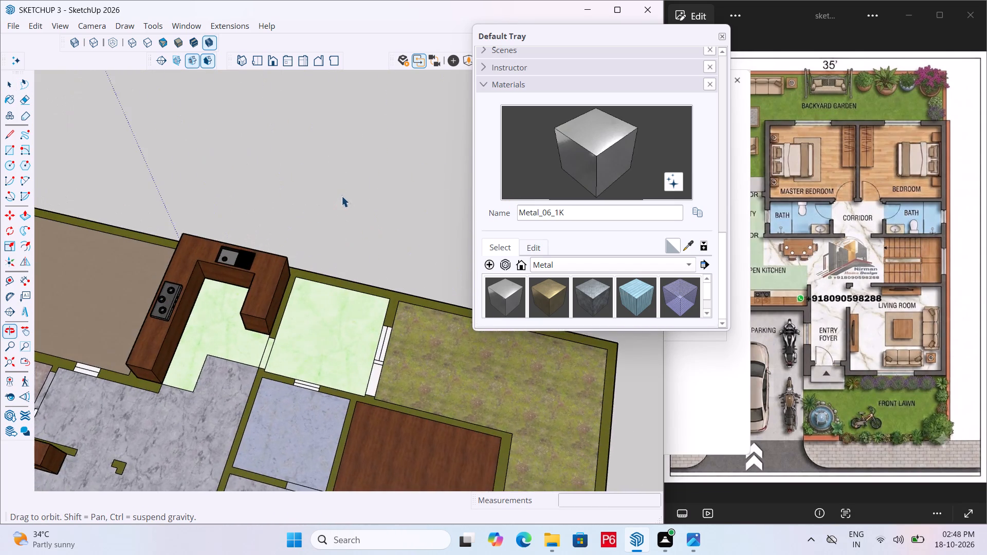
{"action": "scroll", "coordinate": [291, 189], "scroll_direction": "down", "scroll_amount": 9}
{"action": "middle_click_drag", "start_coordinate": [154, 264], "coordinate": [221, 276]}
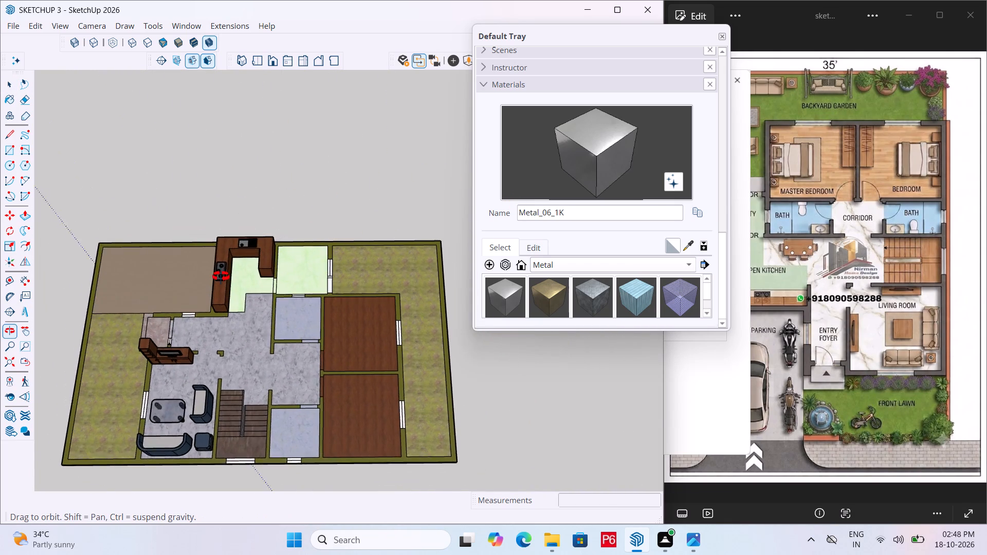
{"action": "middle_click_drag", "start_coordinate": [221, 276], "coordinate": [326, 271]}
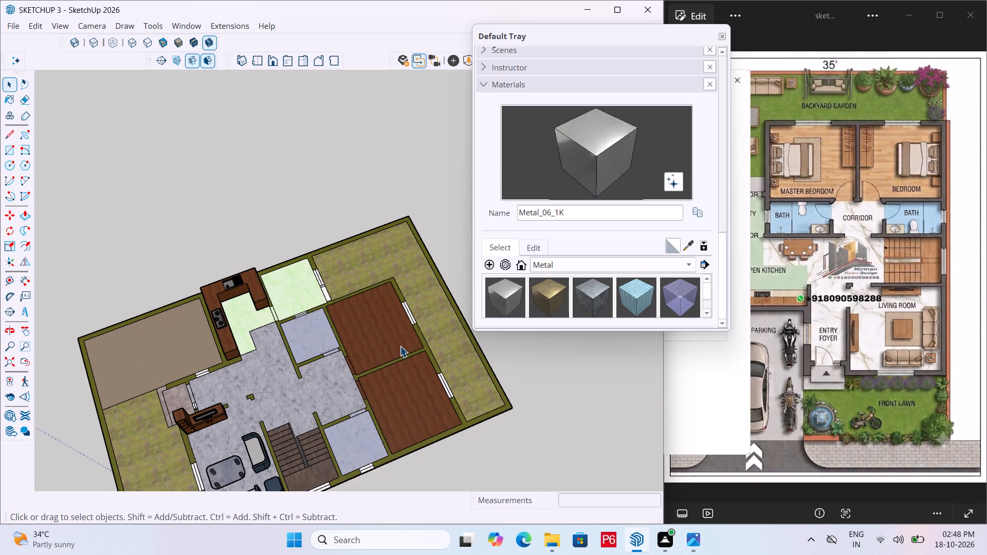
{"action": "scroll", "coordinate": [407, 344], "scroll_direction": "up", "scroll_amount": 3}
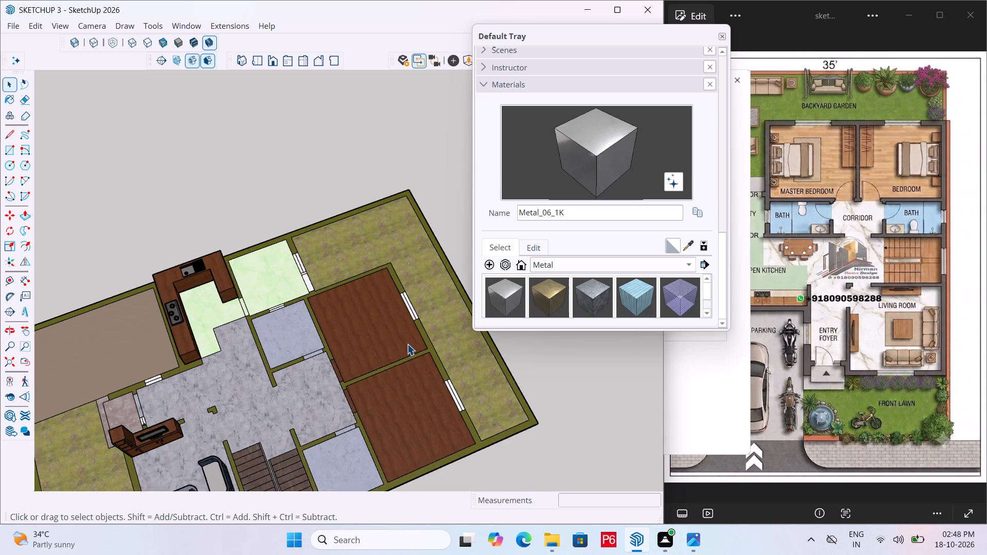
Draw a rectangle about 7' by 5' 3" on the floor of the bedroom nearest the kitchen.
{"action": "scroll", "coordinate": [407, 344], "scroll_direction": "up", "scroll_amount": 3}
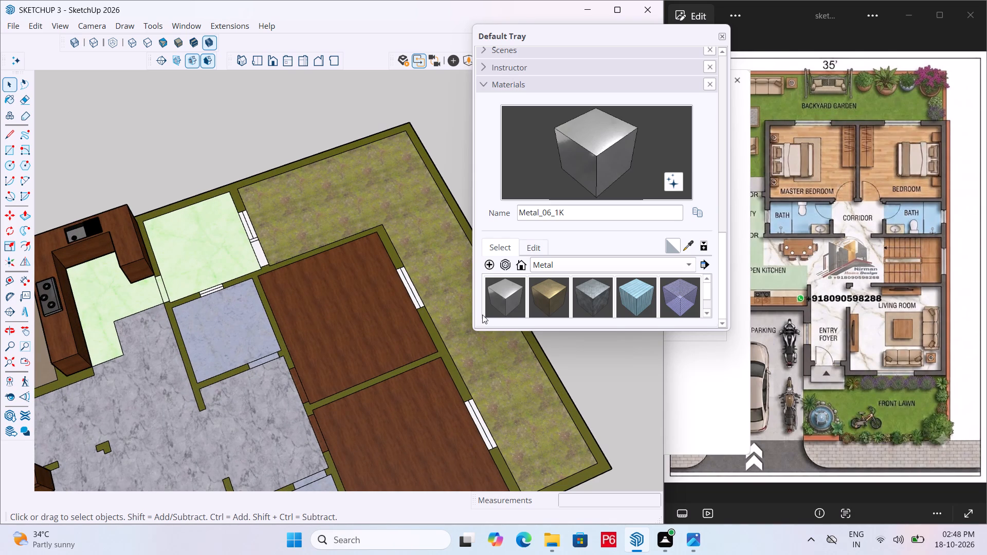
{"action": "scroll", "coordinate": [498, 317], "scroll_direction": "up", "scroll_amount": 1}
{"action": "scroll", "coordinate": [285, 274], "scroll_direction": "down", "scroll_amount": 5}
{"action": "scroll", "coordinate": [361, 276], "scroll_direction": "up", "scroll_amount": 5}
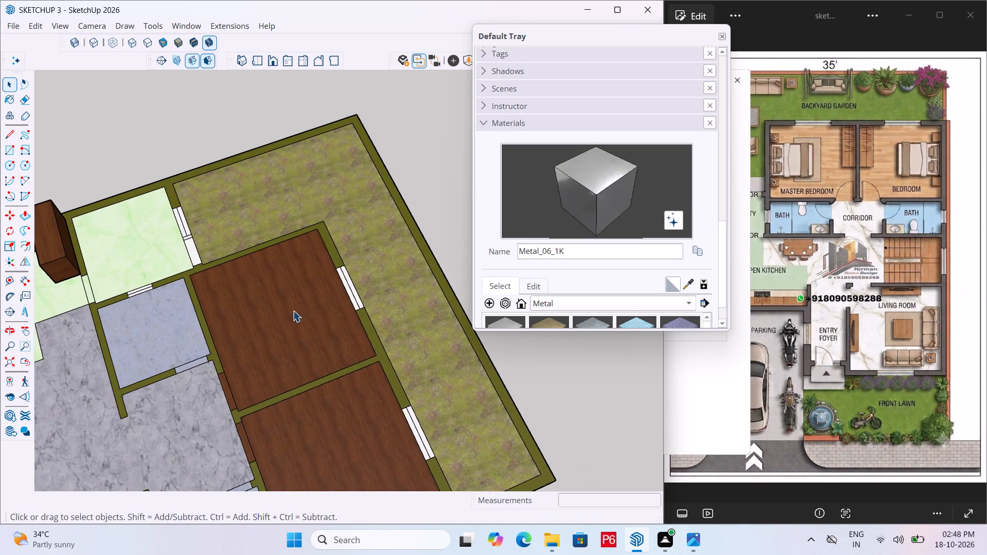
{"action": "scroll", "coordinate": [253, 304], "scroll_direction": "up", "scroll_amount": 5}
{"action": "key", "text": "r"}
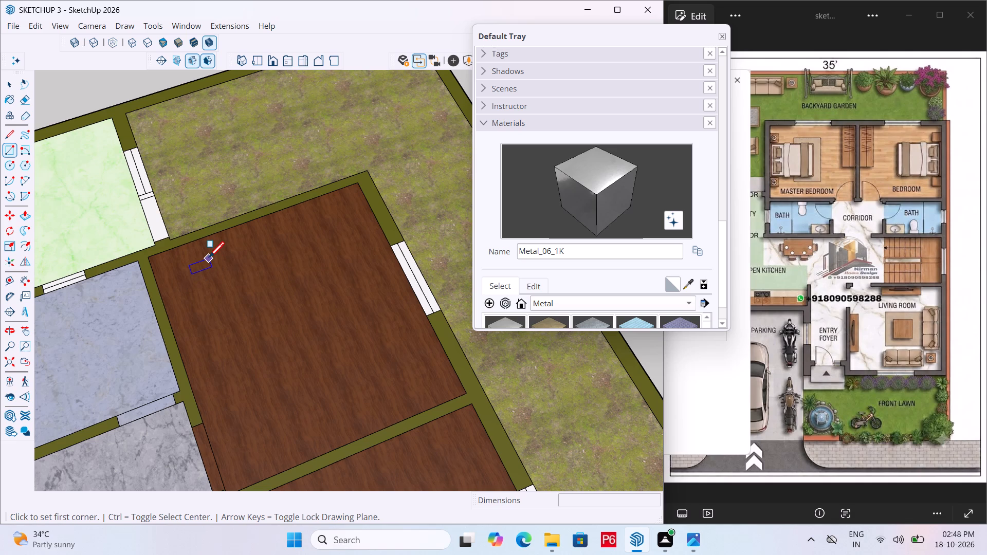
{"action": "left_click", "coordinate": [209, 257]}
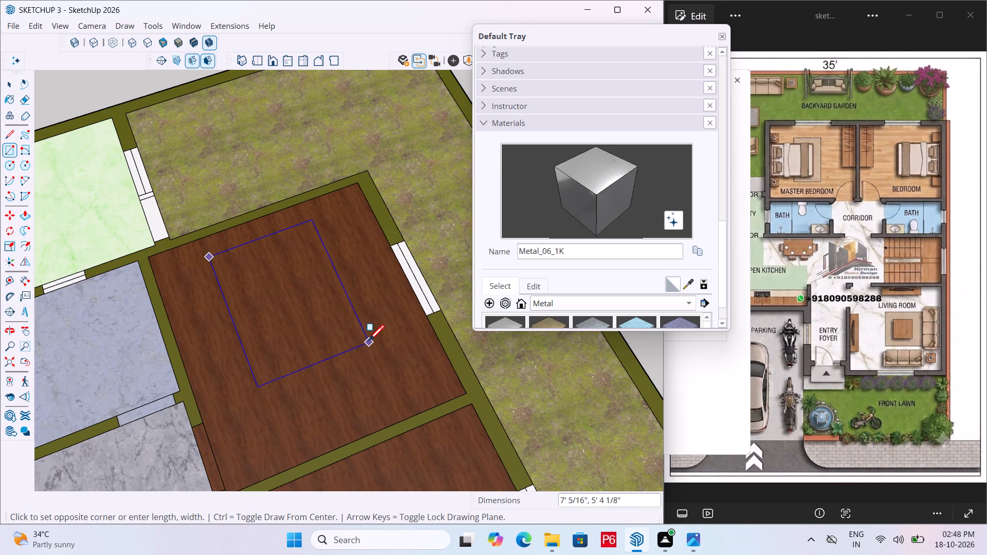
{"action": "left_click", "coordinate": [367, 342]}
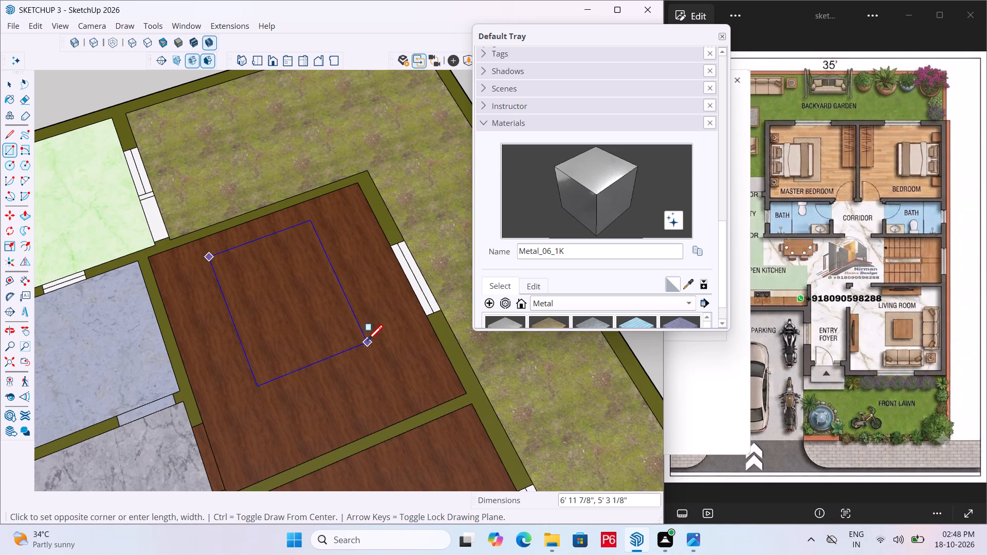
{"action": "key", "text": "Escape"}
Make the new bedroom rectangle, face and edges together, into a group.
{"action": "key", "text": "space"}
{"action": "left_click", "coordinate": [270, 294]}
{"action": "double_click", "coordinate": [270, 294]}
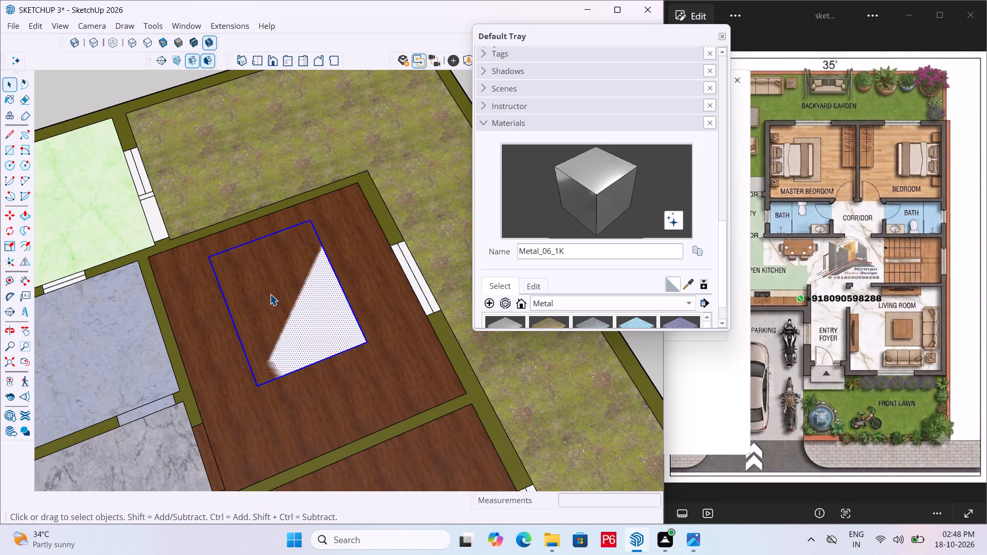
{"action": "right_click", "coordinate": [270, 294]}
{"action": "left_click", "coordinate": [323, 413]}
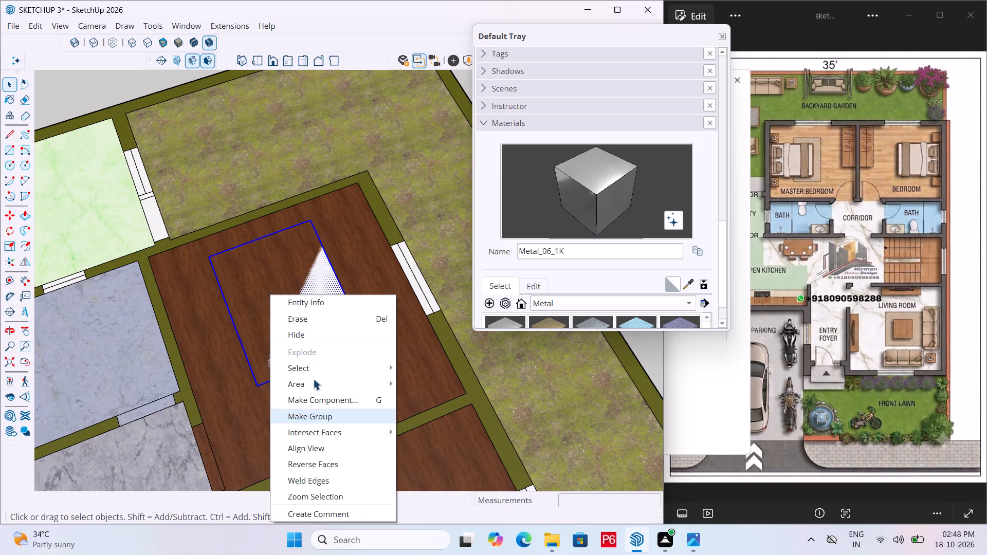
Open the rectangle's group and round all four corners with tangent two-point arcs.
{"action": "scroll", "coordinate": [316, 298], "scroll_direction": "down", "scroll_amount": 2}
{"action": "left_click", "coordinate": [292, 300]}
{"action": "double_click", "coordinate": [278, 299]}
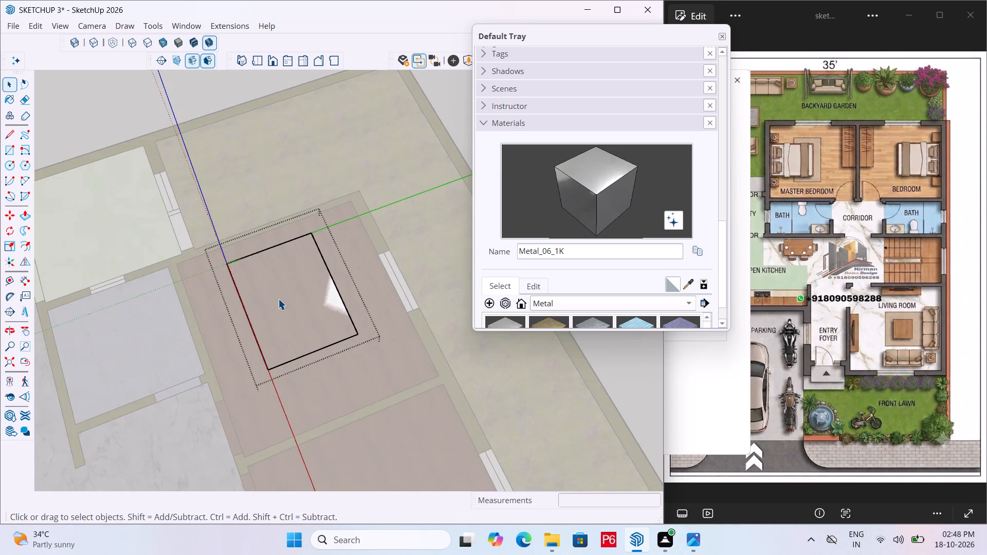
{"action": "key", "text": "a"}
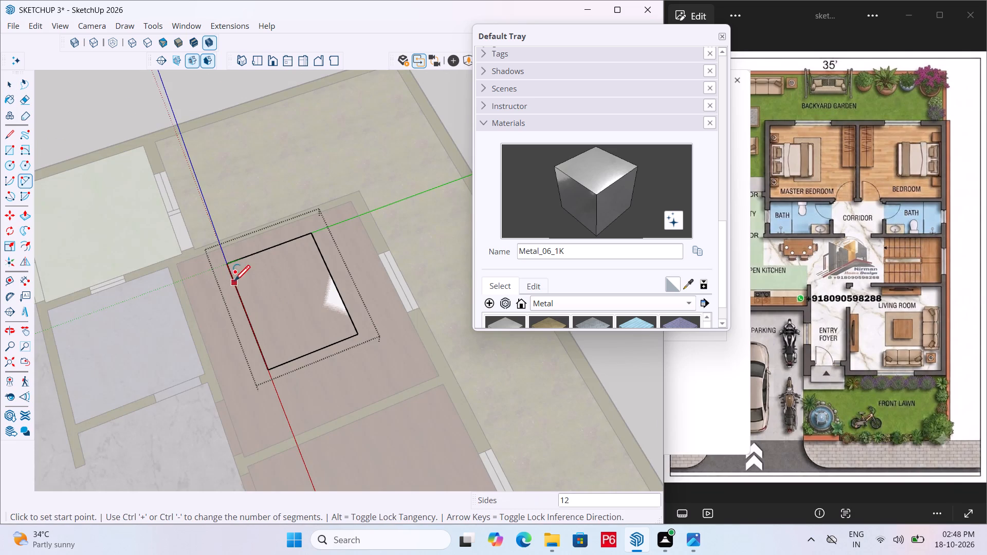
{"action": "left_click_drag", "start_coordinate": [234, 293], "coordinate": [240, 274]}
{"action": "left_click", "coordinate": [251, 254]}
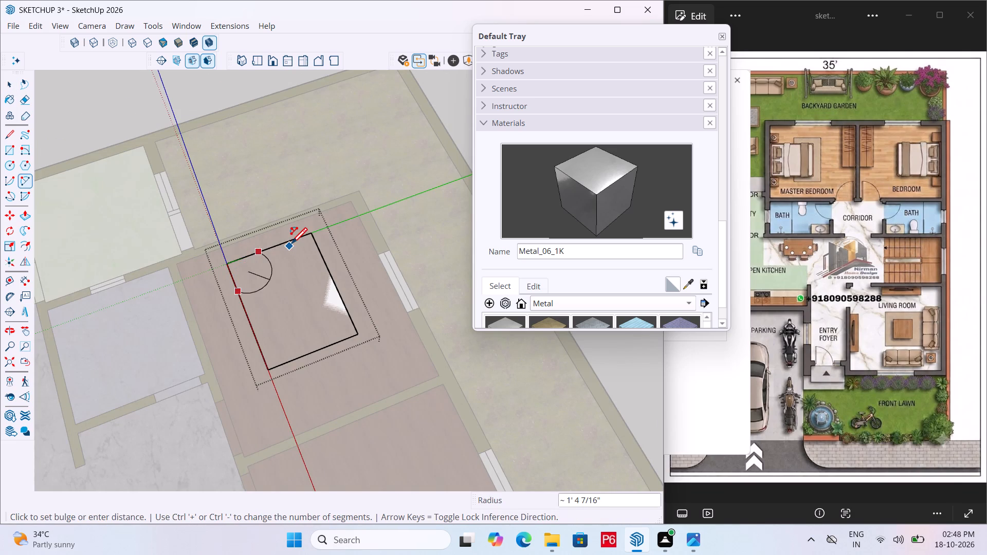
{"action": "left_click", "coordinate": [239, 265]}
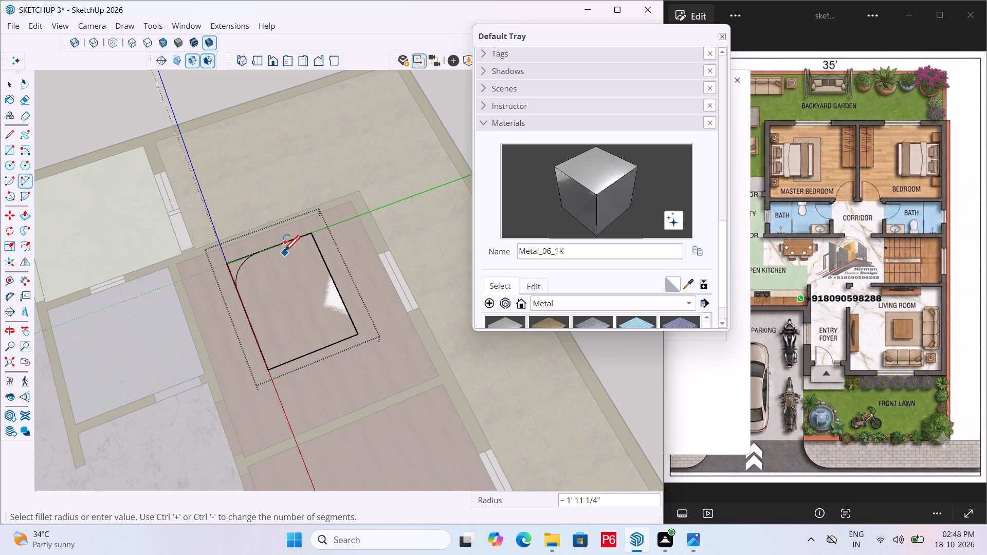
{"action": "left_click_drag", "start_coordinate": [283, 243], "coordinate": [291, 242]}
{"action": "double_click", "coordinate": [319, 257]}
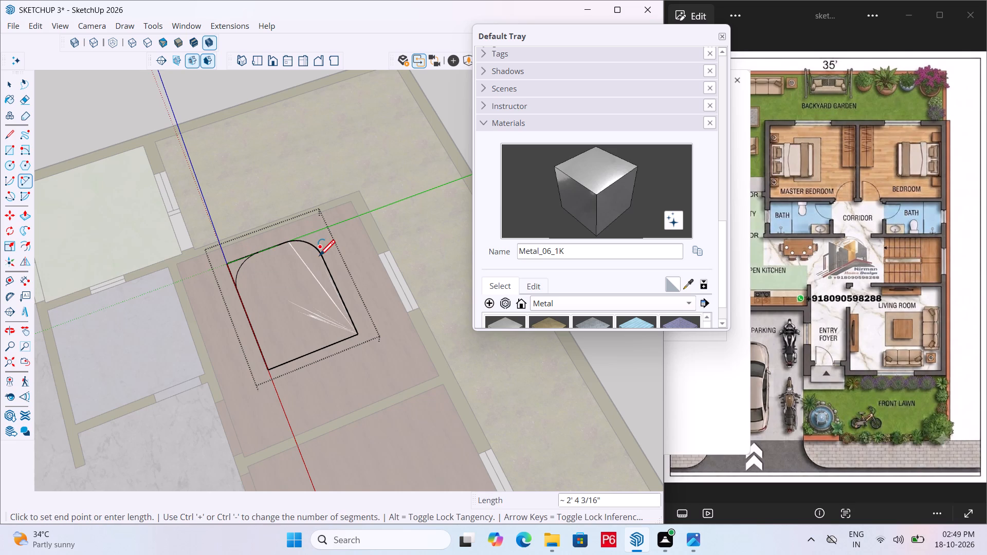
{"action": "left_click", "coordinate": [259, 344]}
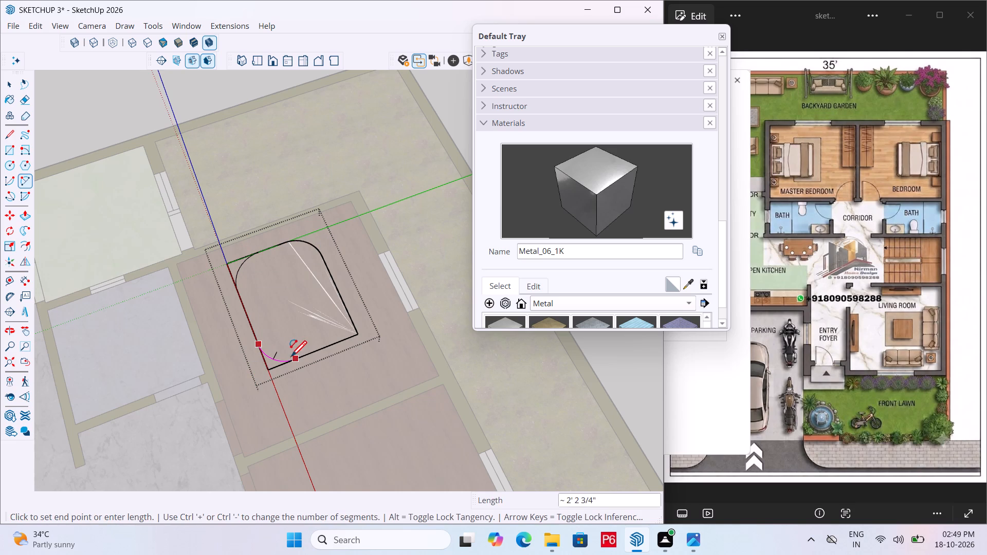
{"action": "double_click", "coordinate": [293, 358]}
{"action": "left_click_drag", "start_coordinate": [328, 344], "coordinate": [333, 337]}
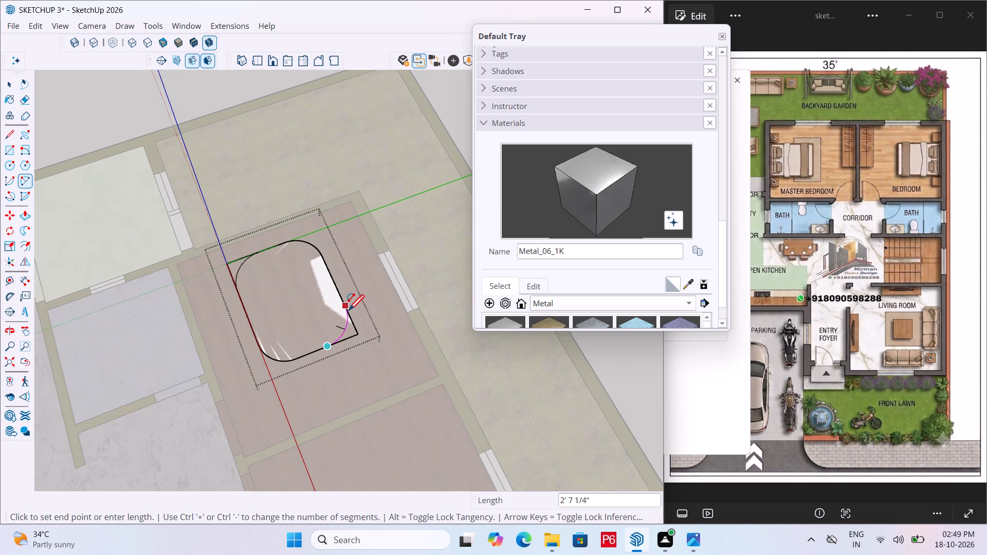
{"action": "double_click", "coordinate": [349, 312]}
Erase the leftover straight edges outside the first rounded corner of the outline.
{"action": "key", "text": "space"}
{"action": "key", "text": "e"}
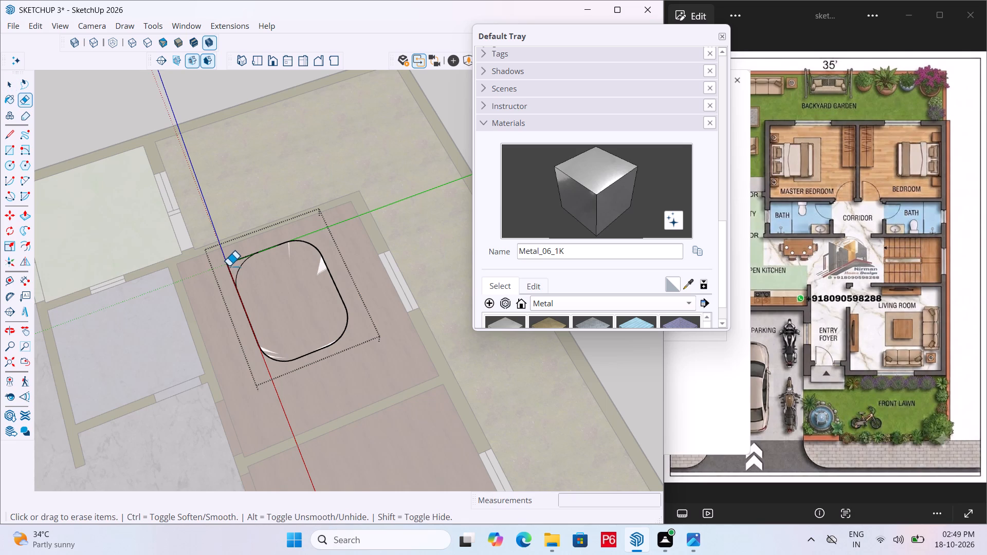
{"action": "scroll", "coordinate": [228, 265], "scroll_direction": "up", "scroll_amount": 2}
{"action": "double_click", "coordinate": [229, 270]}
{"action": "left_click", "coordinate": [235, 261]}
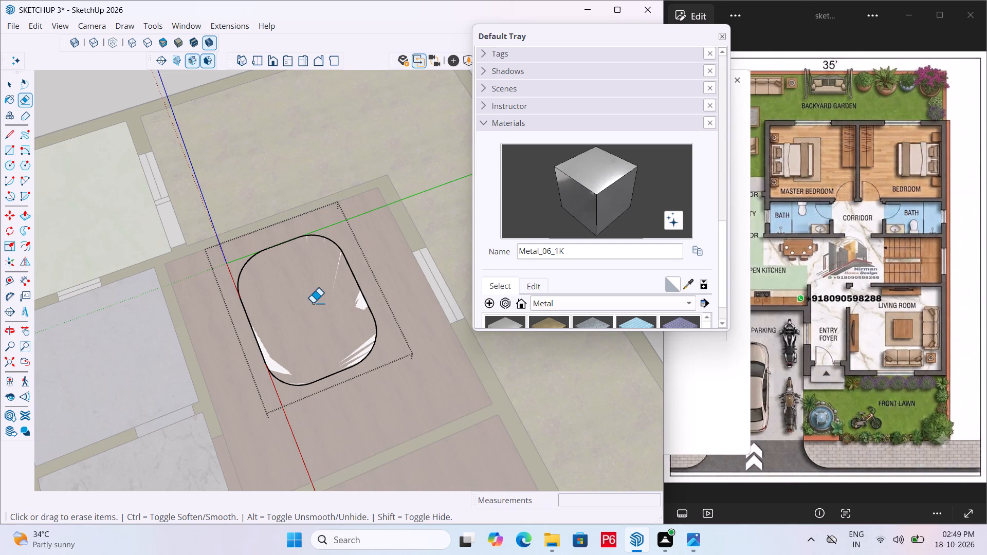
Select the rounded face inside the group and examine it against the surrounding house layout.
{"action": "key", "text": "space"}
{"action": "left_click", "coordinate": [258, 320]}
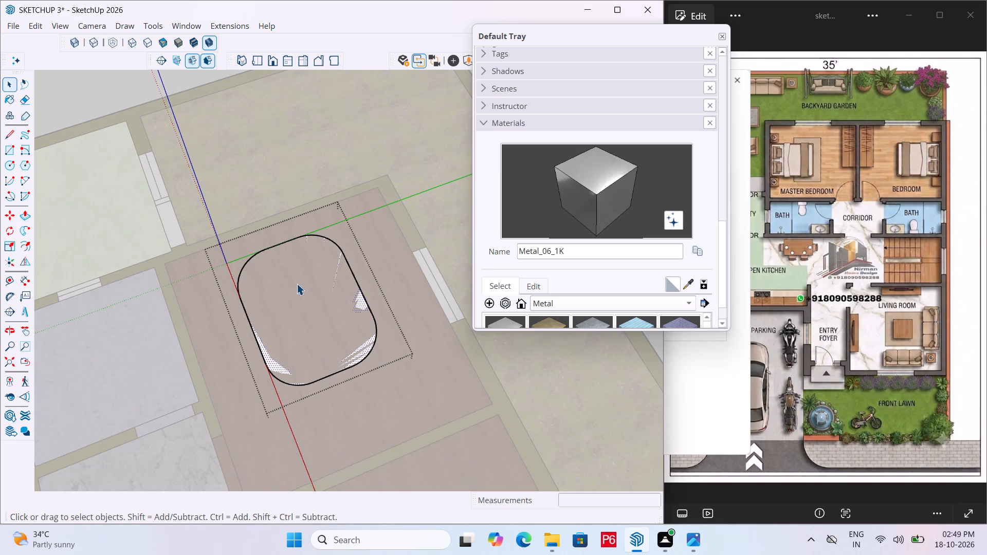
{"action": "scroll", "coordinate": [297, 284], "scroll_direction": "down", "scroll_amount": 1}
{"action": "middle_click_drag", "start_coordinate": [297, 284], "coordinate": [337, 205]}
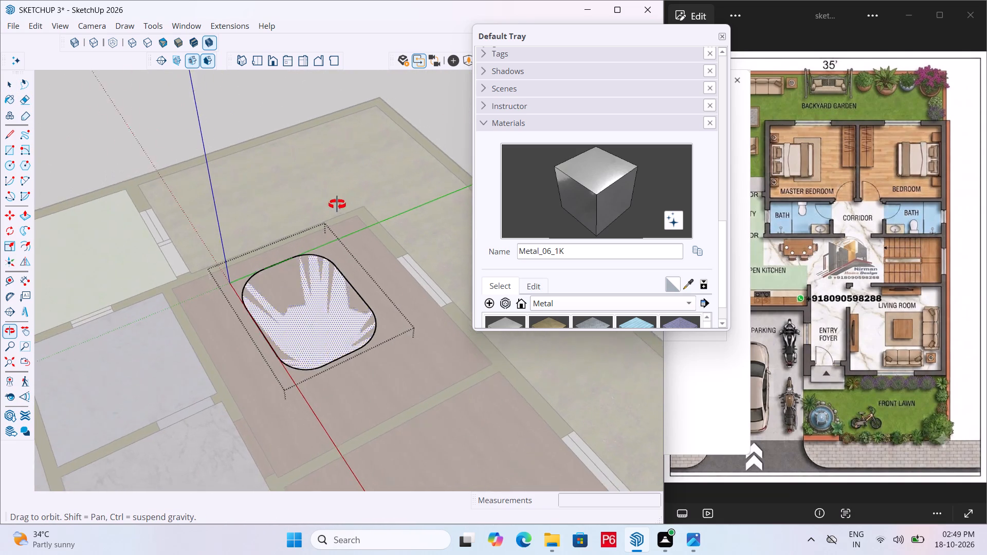
{"action": "middle_click_drag", "start_coordinate": [337, 205], "coordinate": [348, 205]}
{"action": "scroll", "coordinate": [351, 193], "scroll_direction": "down", "scroll_amount": 11}
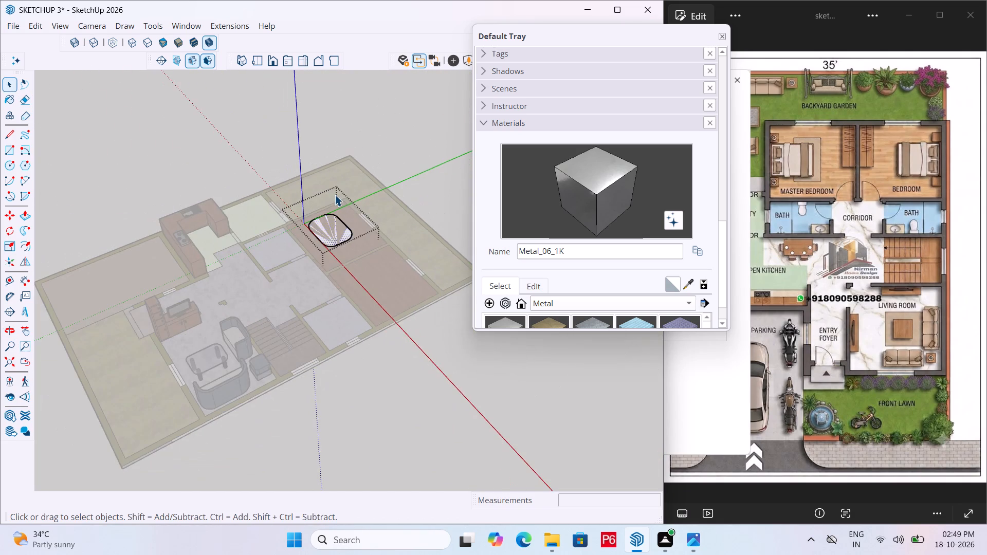
{"action": "middle_click_drag", "start_coordinate": [333, 199], "coordinate": [331, 224]}
{"action": "scroll", "coordinate": [312, 235], "scroll_direction": "up", "scroll_amount": 10}
{"action": "scroll", "coordinate": [355, 193], "scroll_direction": "up", "scroll_amount": 4}
Using the solid colours, paint the rounded face C02_Golden_Beige, and replace that with C01_Vanilla_Cream.
{"action": "key", "text": "l"}
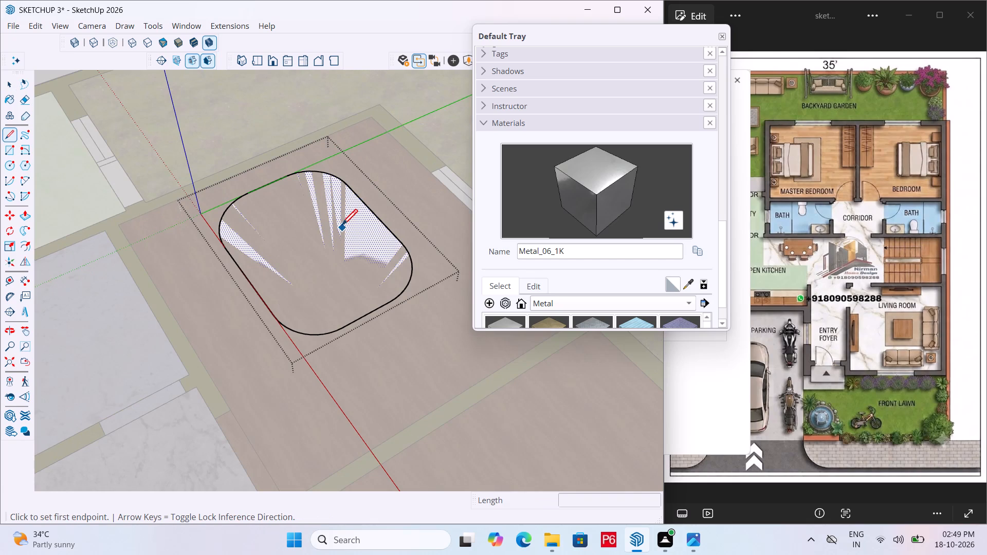
{"action": "key", "text": "p"}
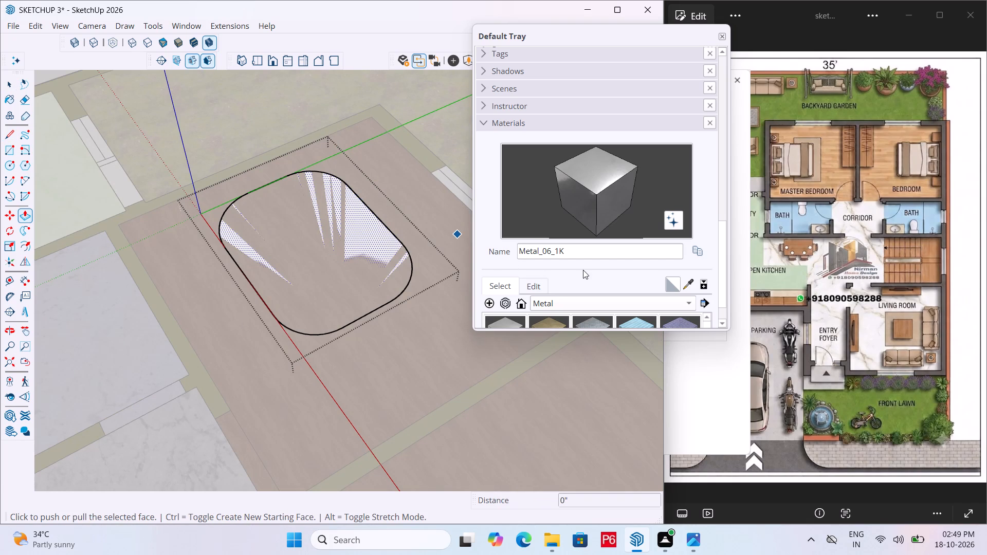
{"action": "scroll", "coordinate": [593, 262], "scroll_direction": "down", "scroll_amount": 2}
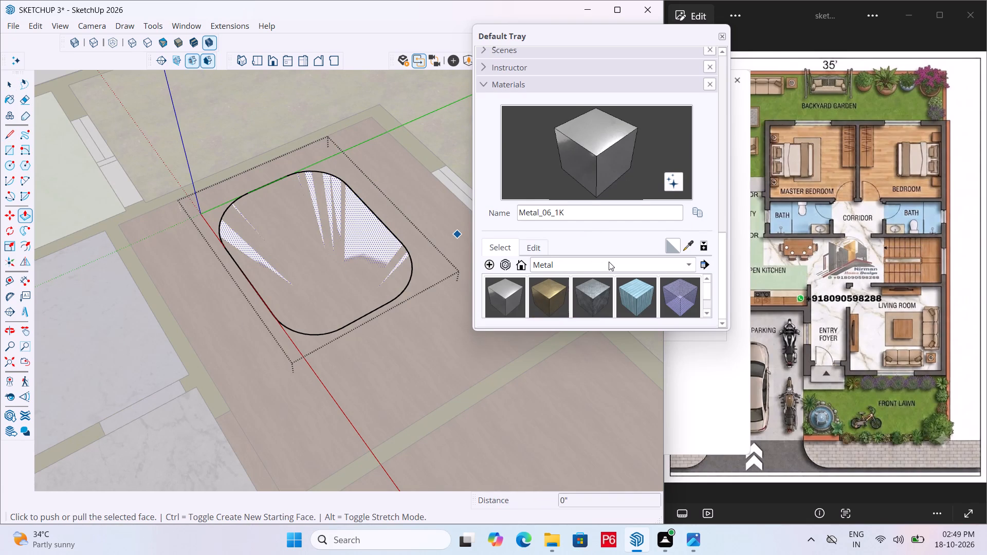
{"action": "double_click", "coordinate": [609, 266]}
{"action": "left_click", "coordinate": [588, 318]}
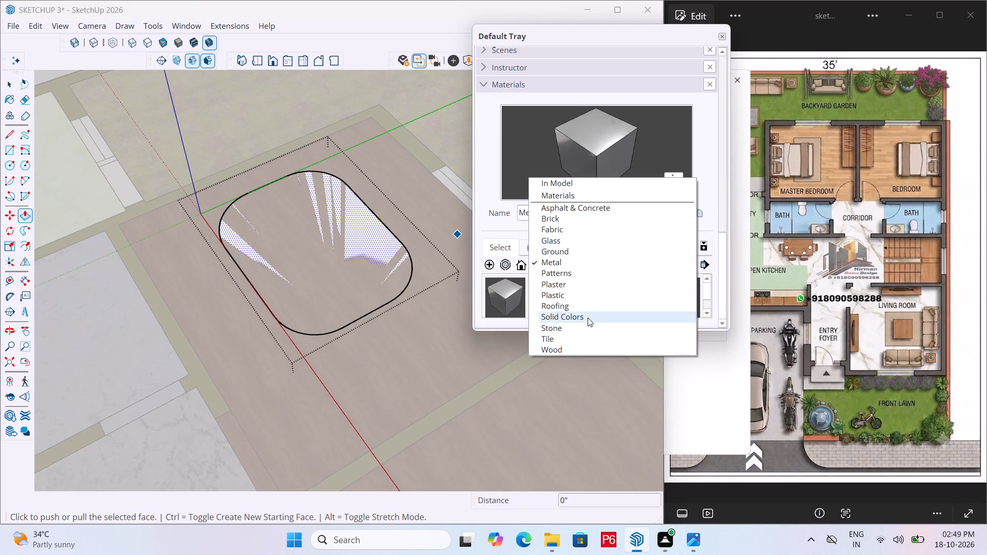
{"action": "scroll", "coordinate": [579, 281], "scroll_direction": "down", "scroll_amount": 5}
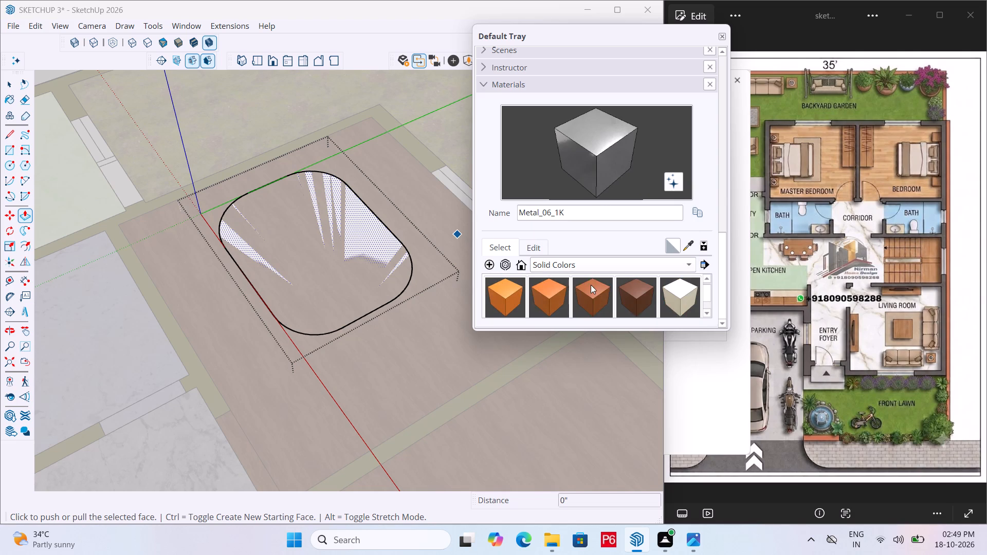
{"action": "scroll", "coordinate": [601, 296], "scroll_direction": "down", "scroll_amount": 1}
{"action": "scroll", "coordinate": [580, 297], "scroll_direction": "up", "scroll_amount": 2}
{"action": "left_click", "coordinate": [600, 303]}
{"action": "left_click", "coordinate": [369, 280]}
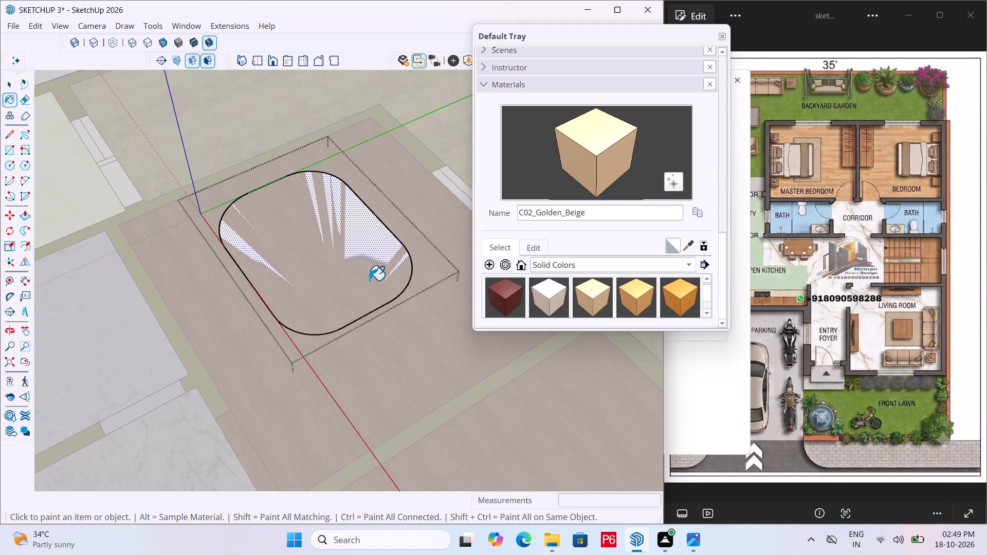
{"action": "left_click", "coordinate": [539, 292]}
{"action": "left_click", "coordinate": [375, 274]}
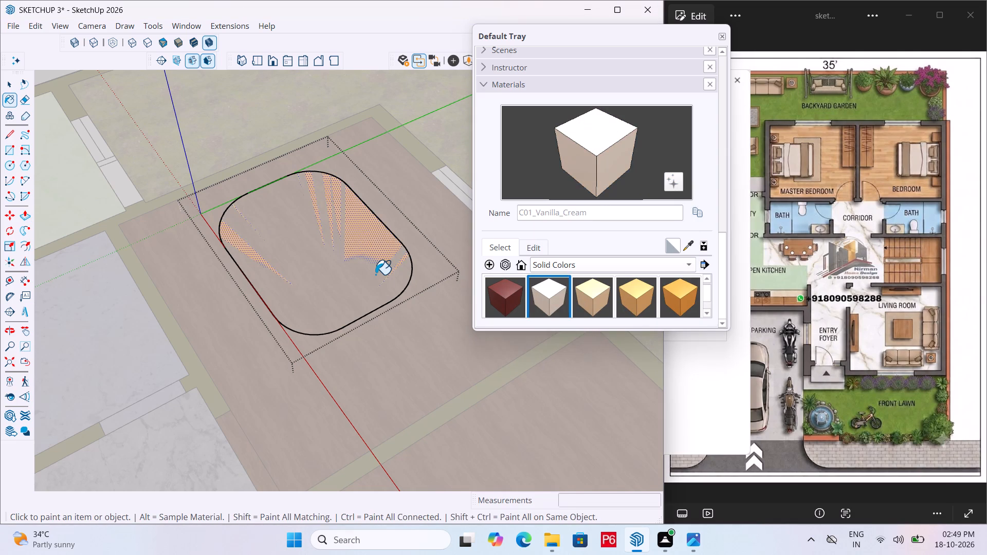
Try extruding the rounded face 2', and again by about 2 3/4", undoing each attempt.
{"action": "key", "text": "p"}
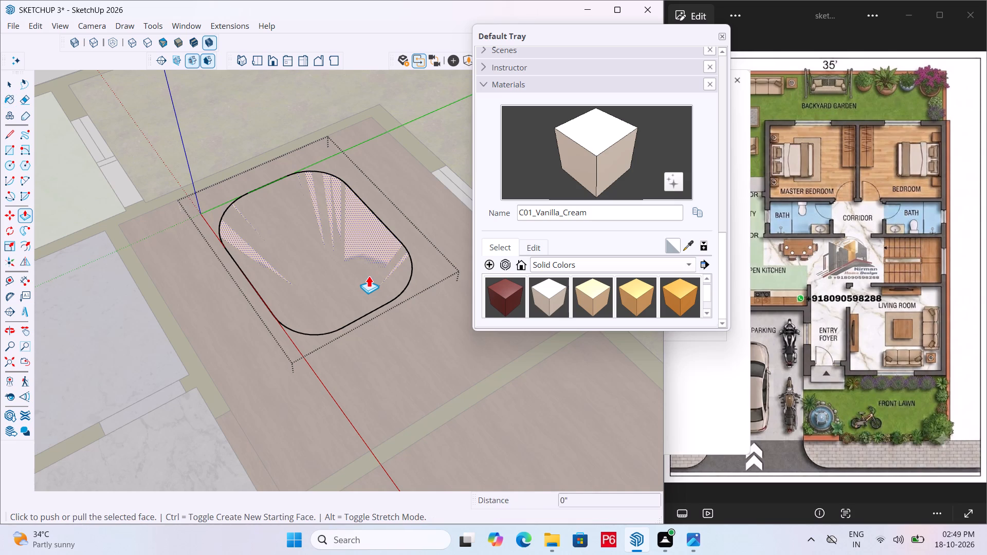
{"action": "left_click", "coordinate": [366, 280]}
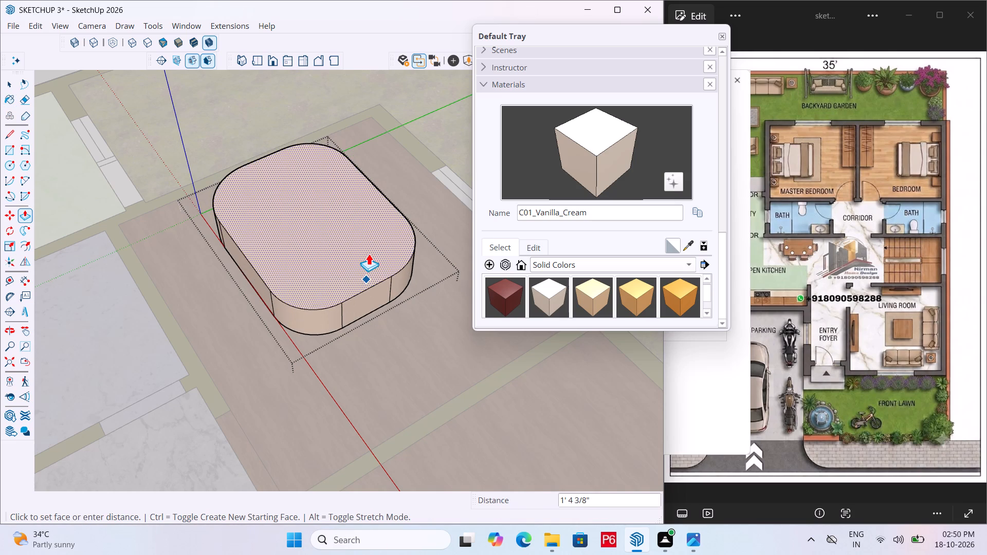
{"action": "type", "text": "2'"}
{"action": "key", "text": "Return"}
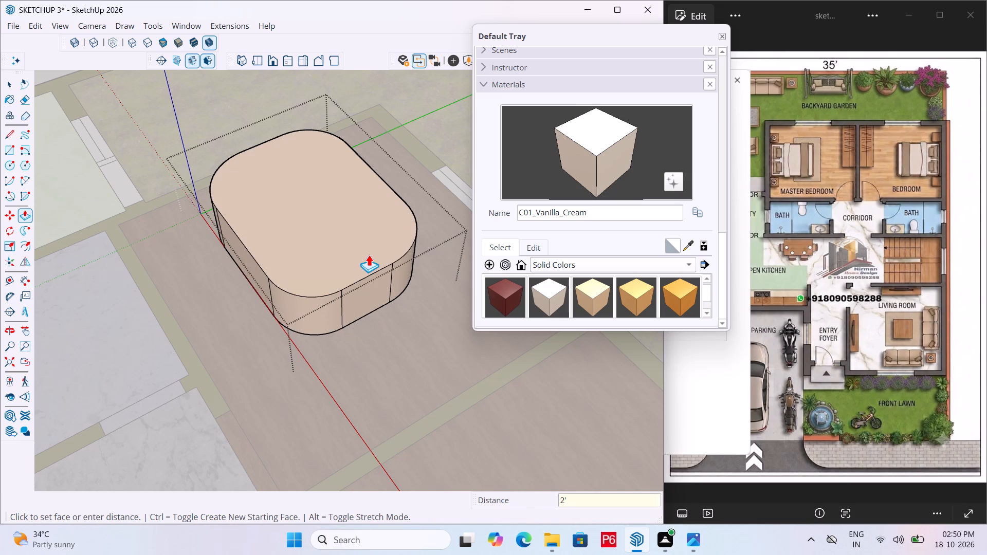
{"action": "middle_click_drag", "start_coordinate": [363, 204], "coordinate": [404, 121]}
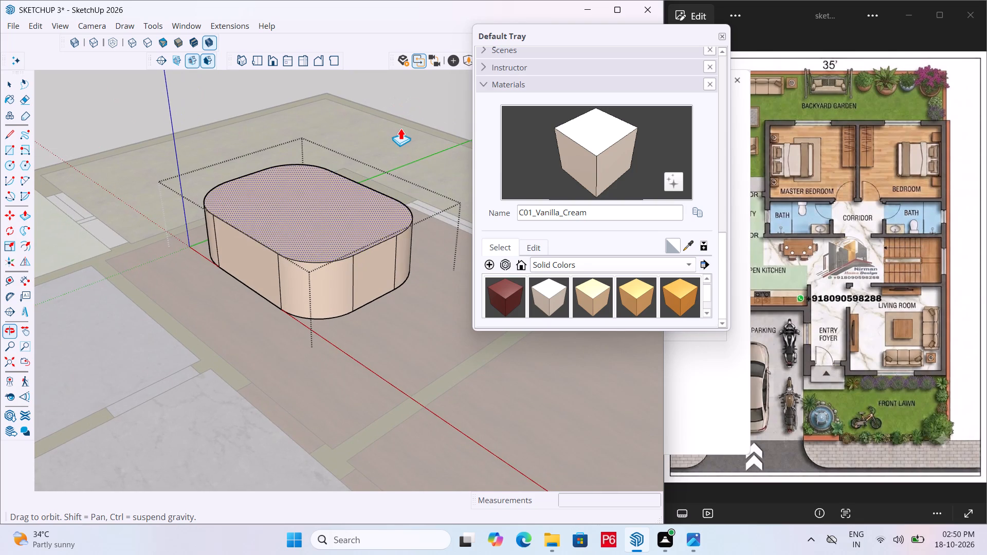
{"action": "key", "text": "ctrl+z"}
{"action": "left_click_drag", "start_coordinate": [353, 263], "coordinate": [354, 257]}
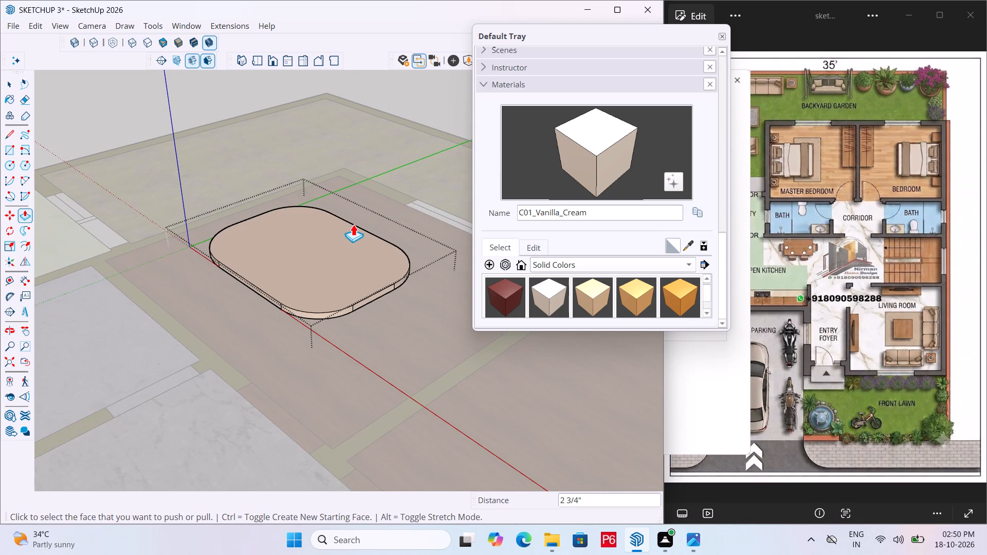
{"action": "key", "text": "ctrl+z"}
Extrude the rounded face upward 1' 6" with Push/Pull.
{"action": "left_click", "coordinate": [349, 253]}
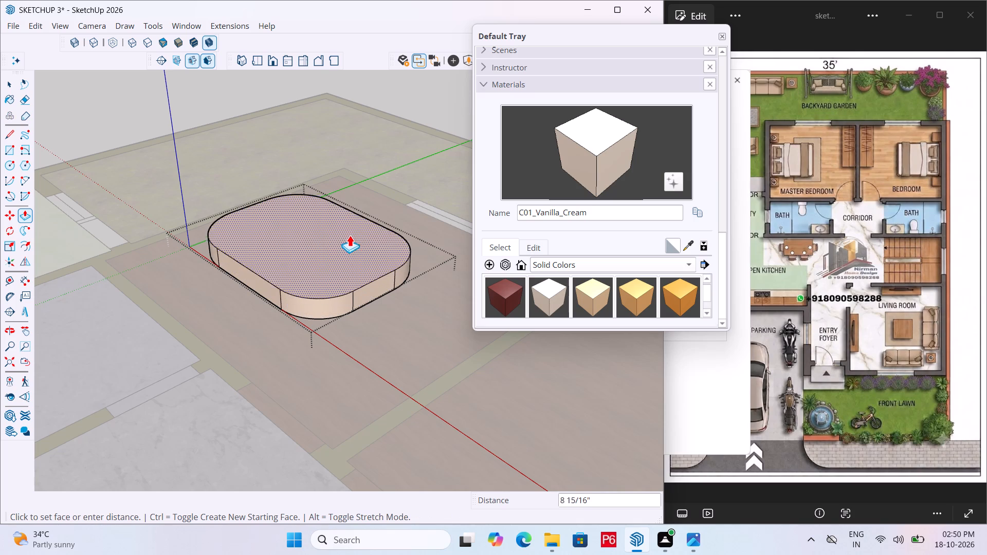
{"action": "key", "text": "1"}
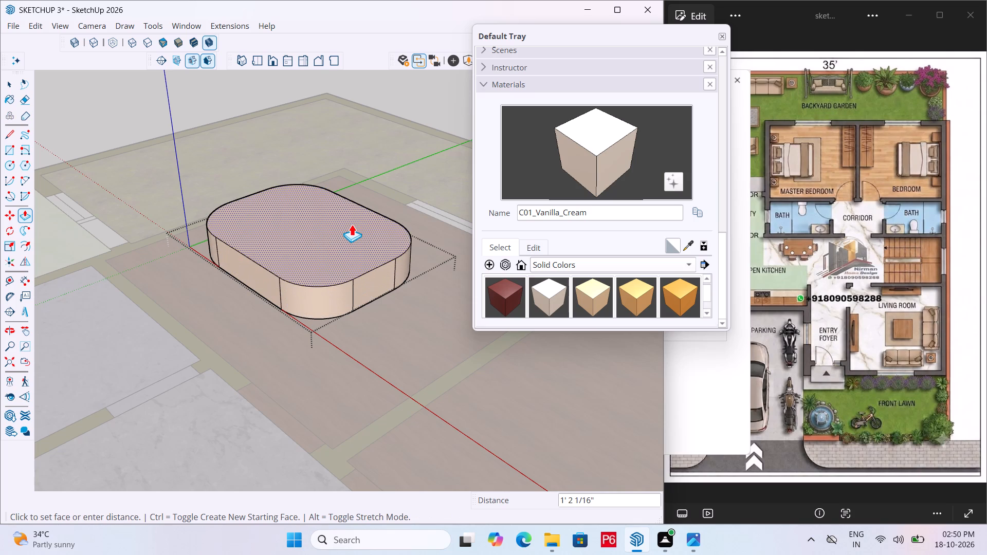
{"action": "key", "text": "apostrophe"}
{"action": "type", "text": "6\""}
{"action": "key", "text": "Return"}
{"action": "key", "text": "space"}
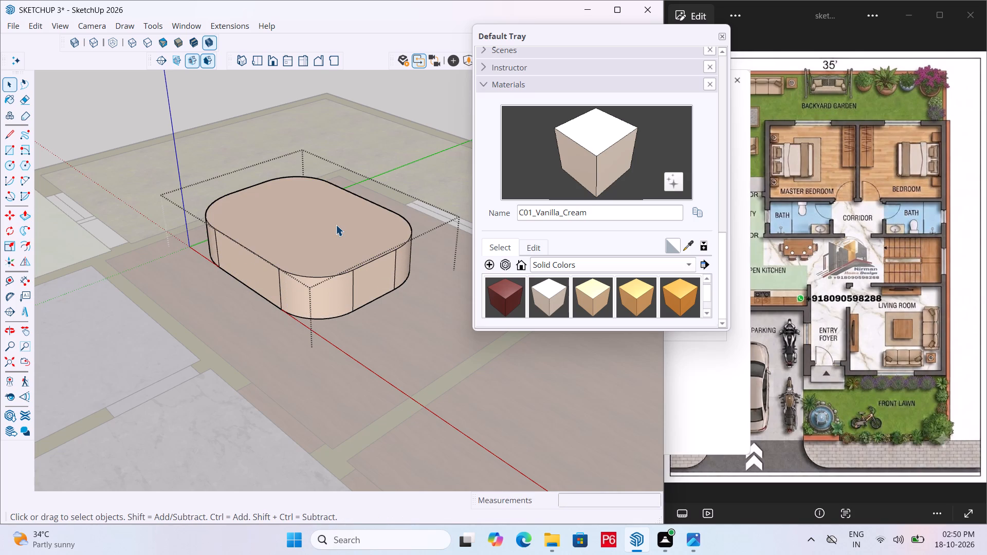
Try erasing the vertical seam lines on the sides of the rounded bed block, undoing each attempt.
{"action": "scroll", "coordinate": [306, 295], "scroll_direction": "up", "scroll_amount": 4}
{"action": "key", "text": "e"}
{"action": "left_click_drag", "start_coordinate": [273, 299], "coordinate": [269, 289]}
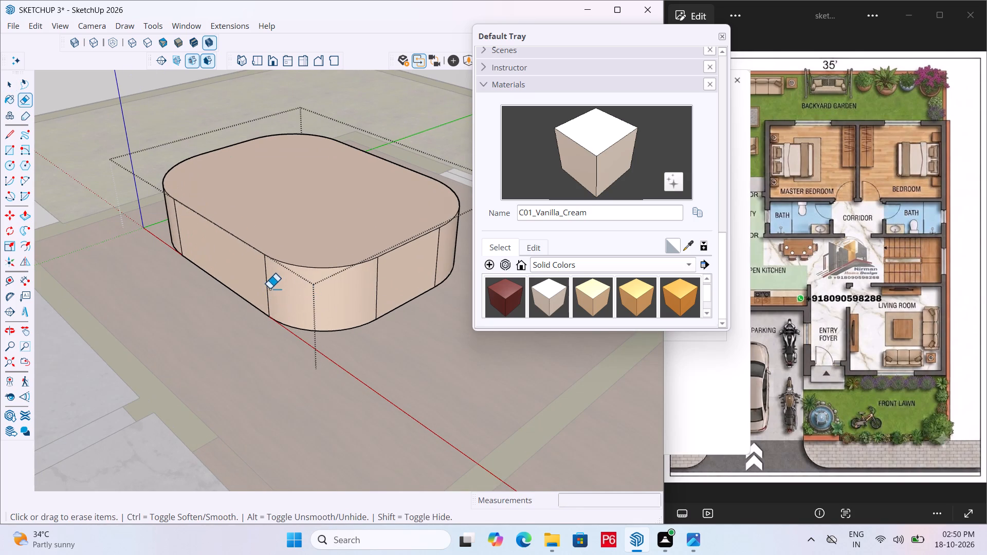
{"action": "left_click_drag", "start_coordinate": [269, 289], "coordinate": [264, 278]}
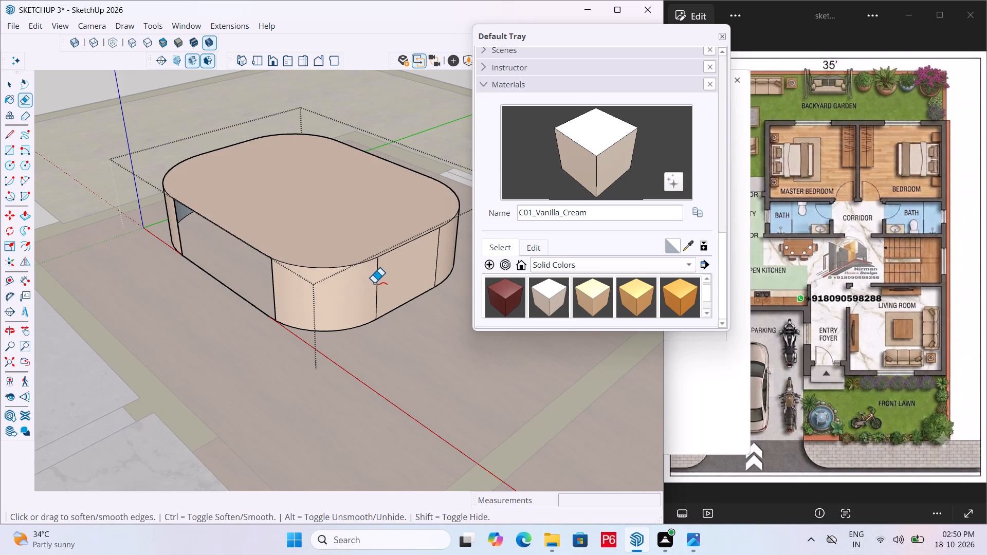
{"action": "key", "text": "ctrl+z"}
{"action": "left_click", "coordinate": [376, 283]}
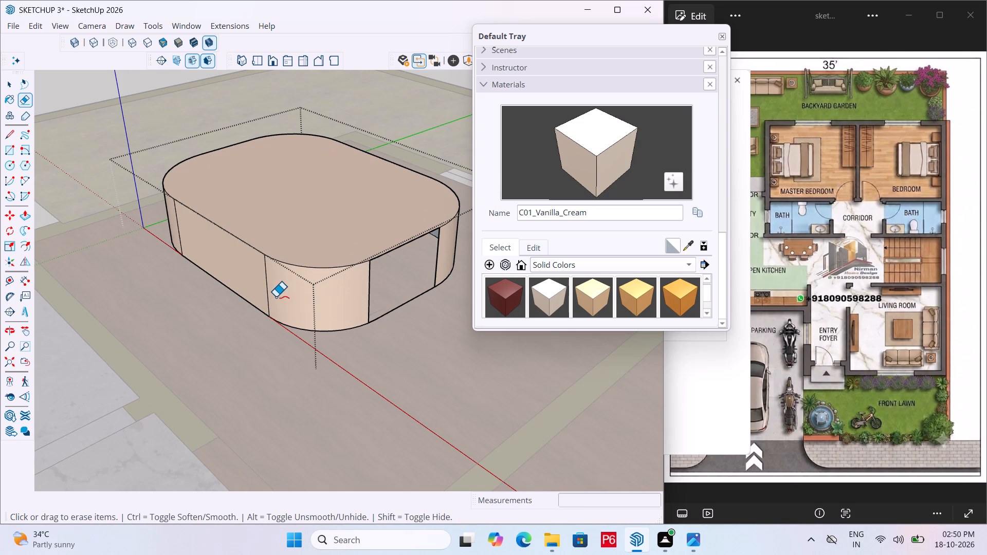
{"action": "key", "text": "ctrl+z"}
Leave the block's group and draw a small pillow rectangle on its top, near the end facing the grass area.
{"action": "scroll", "coordinate": [213, 320], "scroll_direction": "down", "scroll_amount": 5}
{"action": "key", "text": "space"}
{"action": "left_click", "coordinate": [380, 108]}
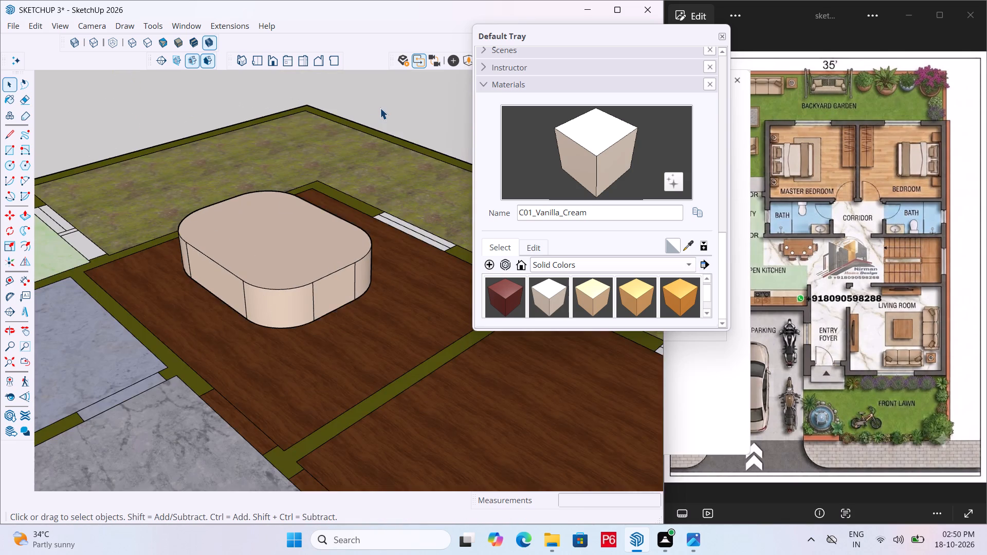
{"action": "middle_click_drag", "start_coordinate": [373, 202], "coordinate": [288, 377]}
{"action": "scroll", "coordinate": [191, 313], "scroll_direction": "up", "scroll_amount": 4}
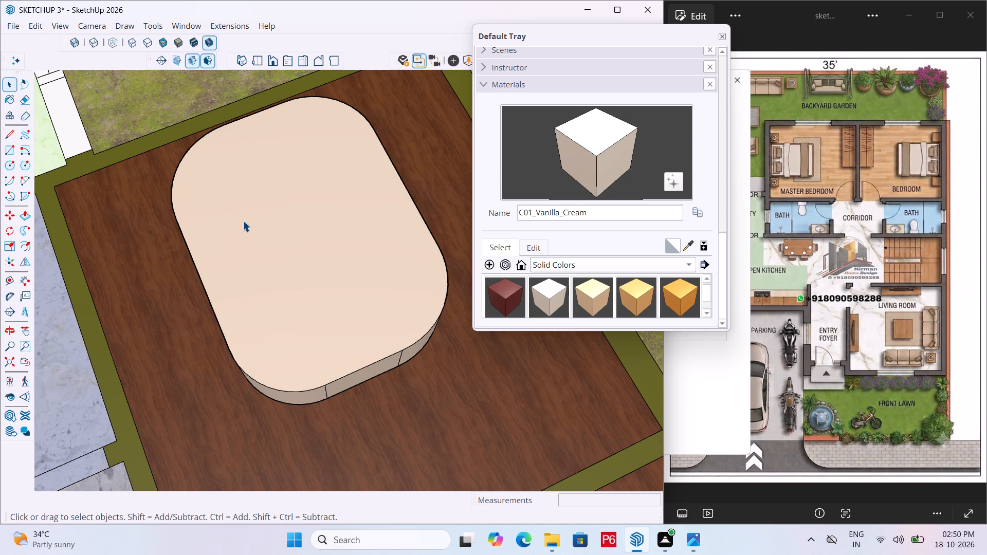
{"action": "key", "text": "r"}
{"action": "left_click", "coordinate": [206, 171]}
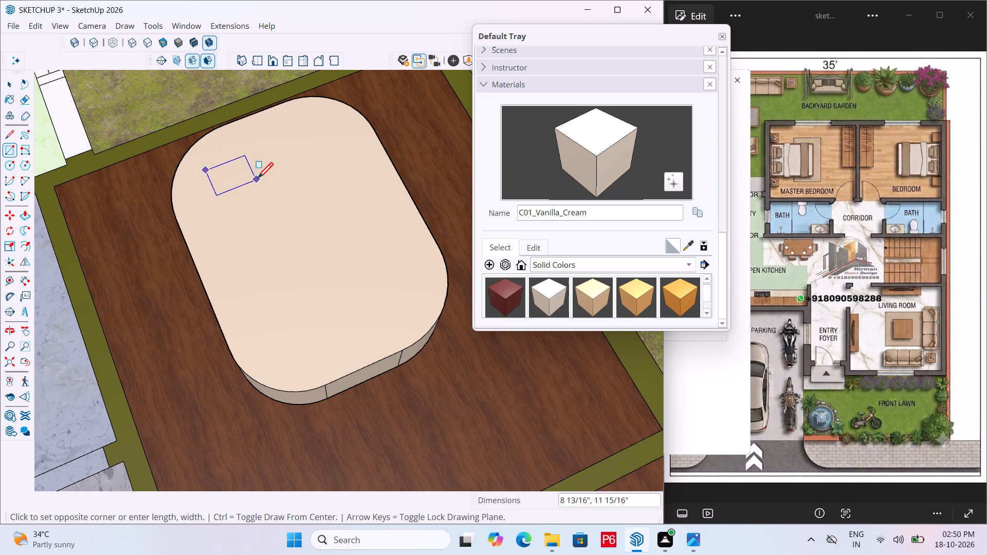
{"action": "left_click", "coordinate": [291, 182]}
{"action": "key", "text": "space"}
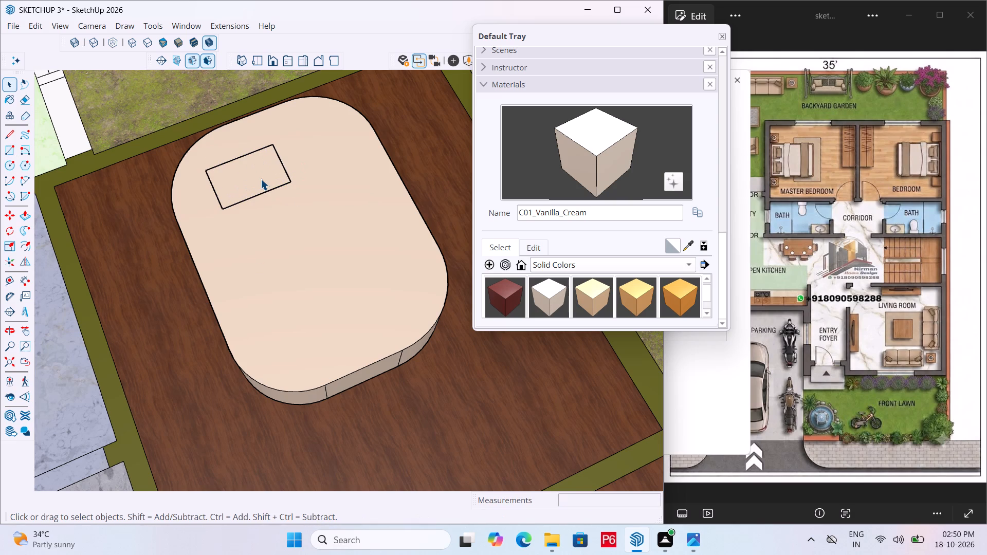
Select the whole small rectangle on the bed top and make it a group.
{"action": "left_click", "coordinate": [261, 179]}
{"action": "triple_click", "coordinate": [261, 179]}
{"action": "right_click", "coordinate": [261, 179]}
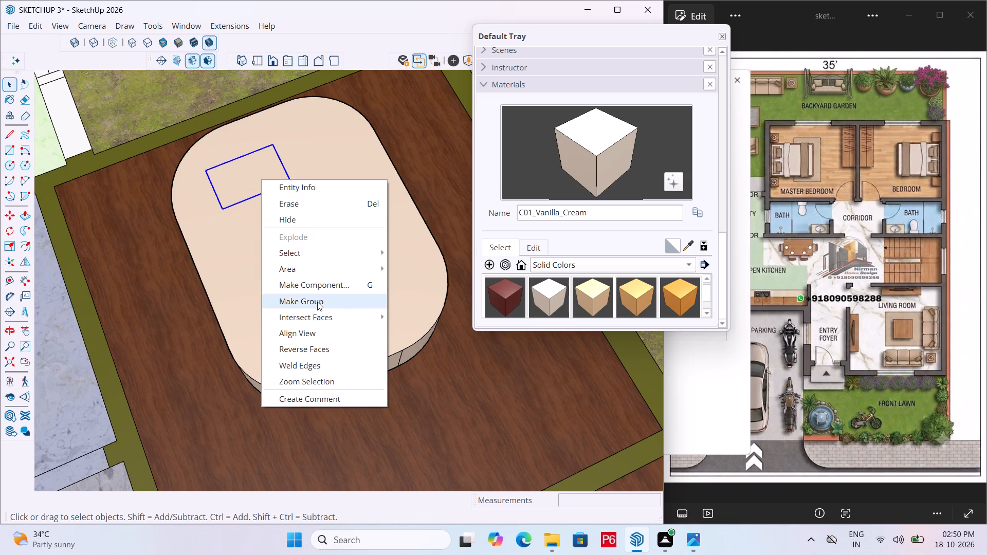
{"action": "left_click", "coordinate": [317, 302]}
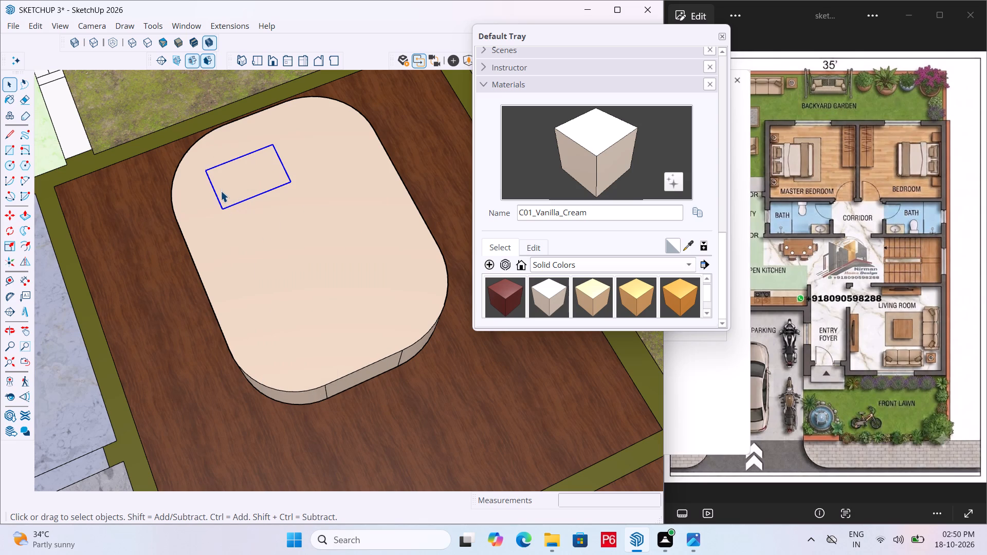
Draw 2-point arcs of roughly 7" radius across all four corners of the small rectangle to round the pillow shape.
{"action": "key", "text": "a"}
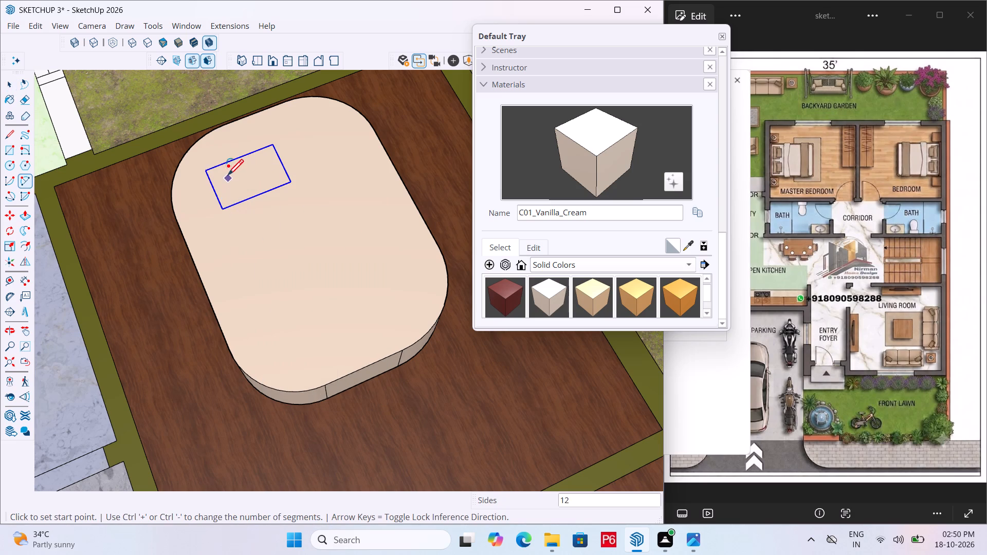
{"action": "left_click", "coordinate": [214, 184]}
{"action": "left_click", "coordinate": [225, 164]}
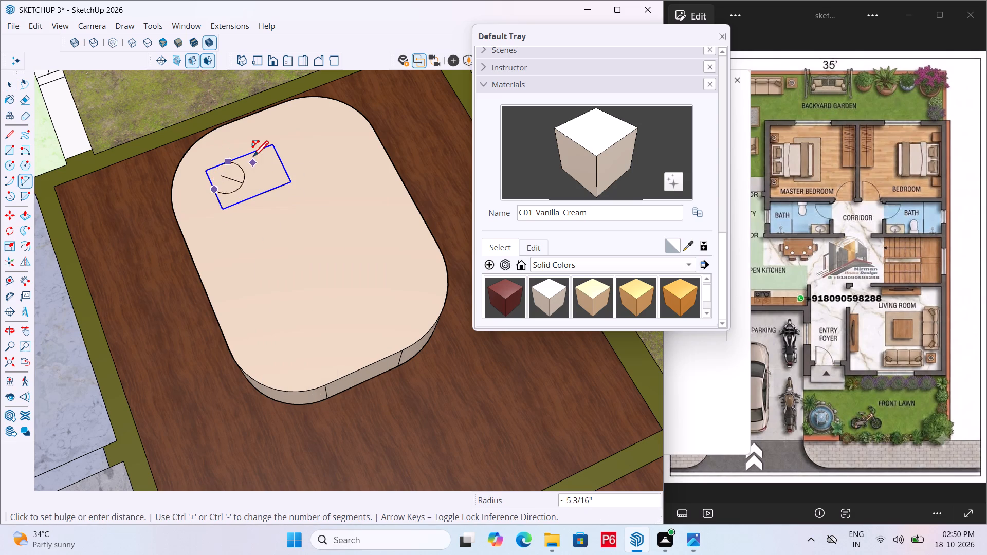
{"action": "scroll", "coordinate": [214, 173], "scroll_direction": "up", "scroll_amount": 4}
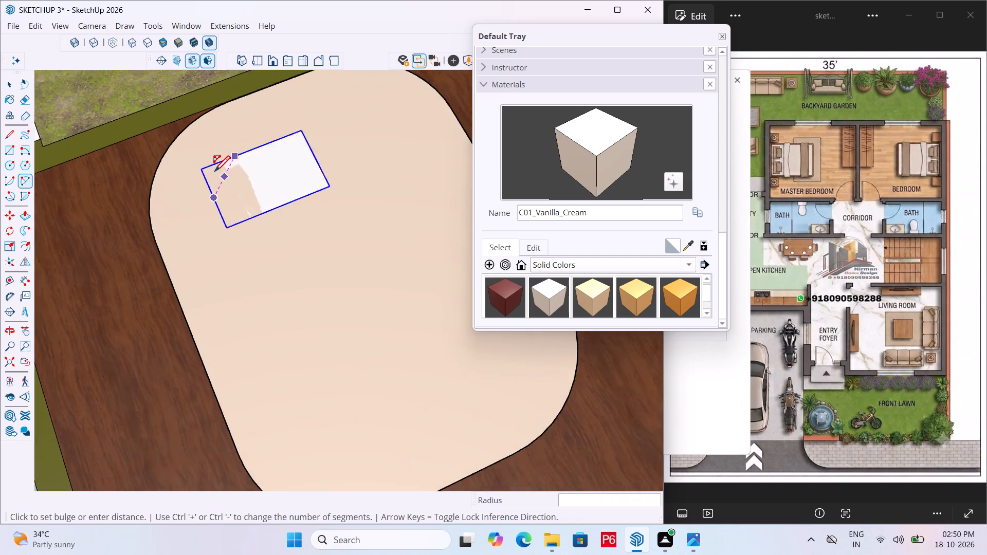
{"action": "scroll", "coordinate": [214, 173], "scroll_direction": "up", "scroll_amount": 1}
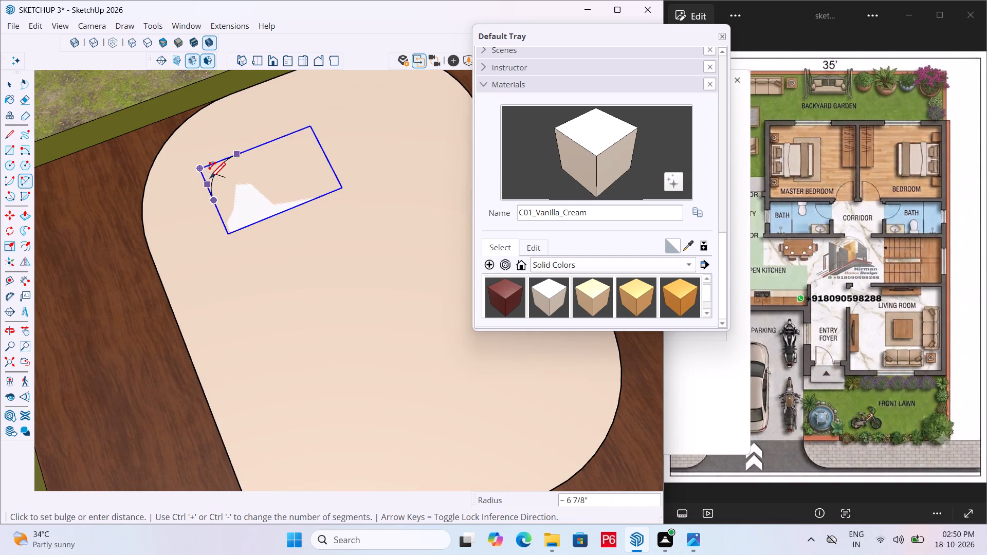
{"action": "double_click", "coordinate": [214, 181]}
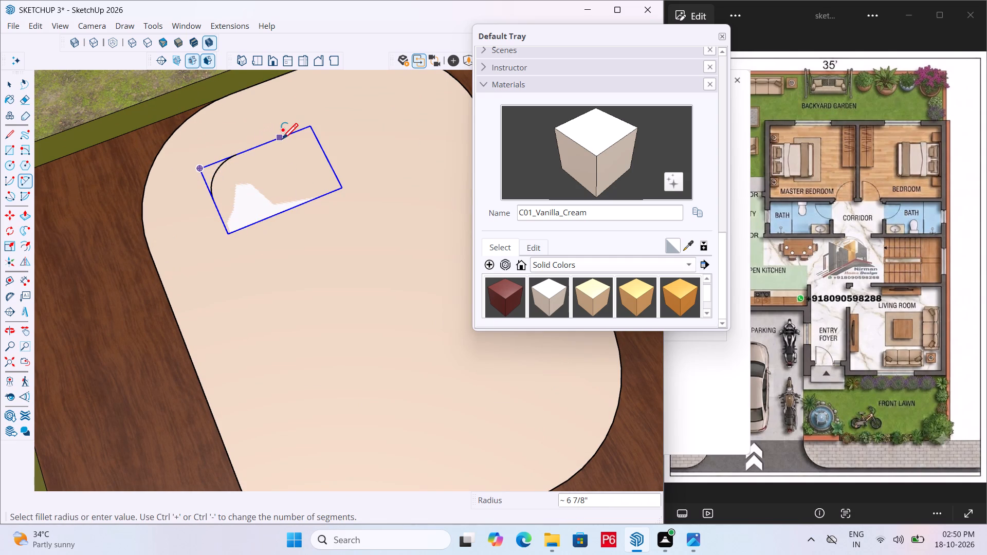
{"action": "left_click", "coordinate": [278, 141]}
{"action": "left_click", "coordinate": [322, 157]}
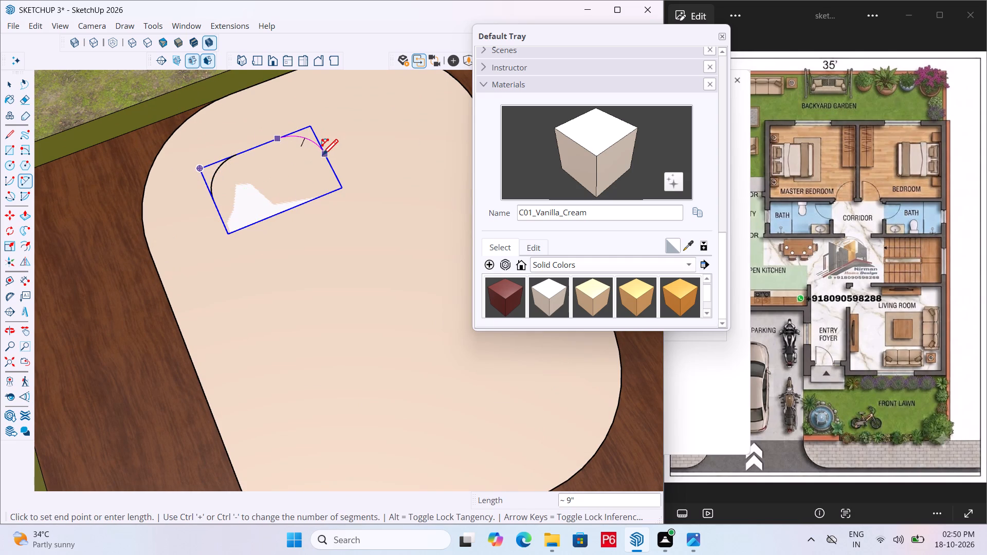
{"action": "left_click", "coordinate": [316, 142]}
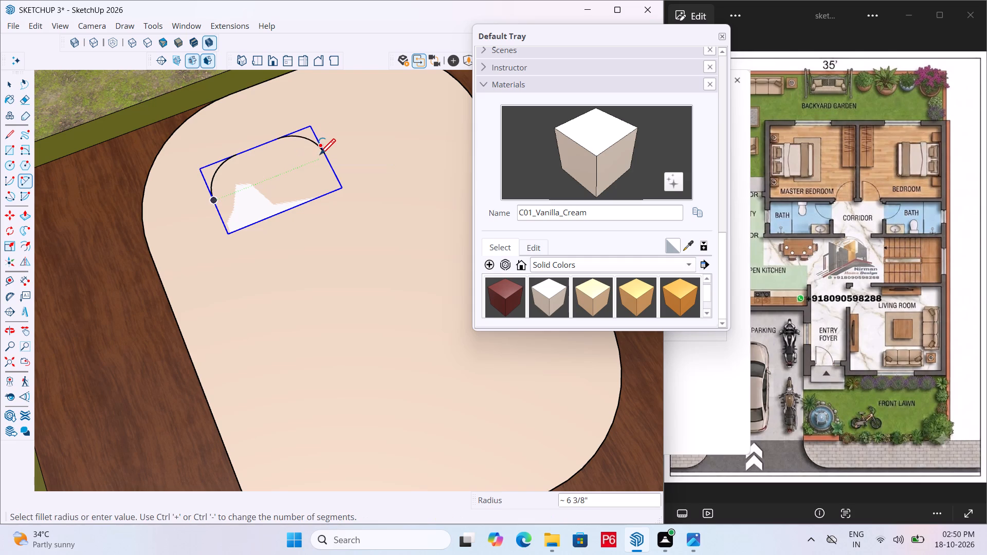
{"action": "left_click", "coordinate": [322, 157]}
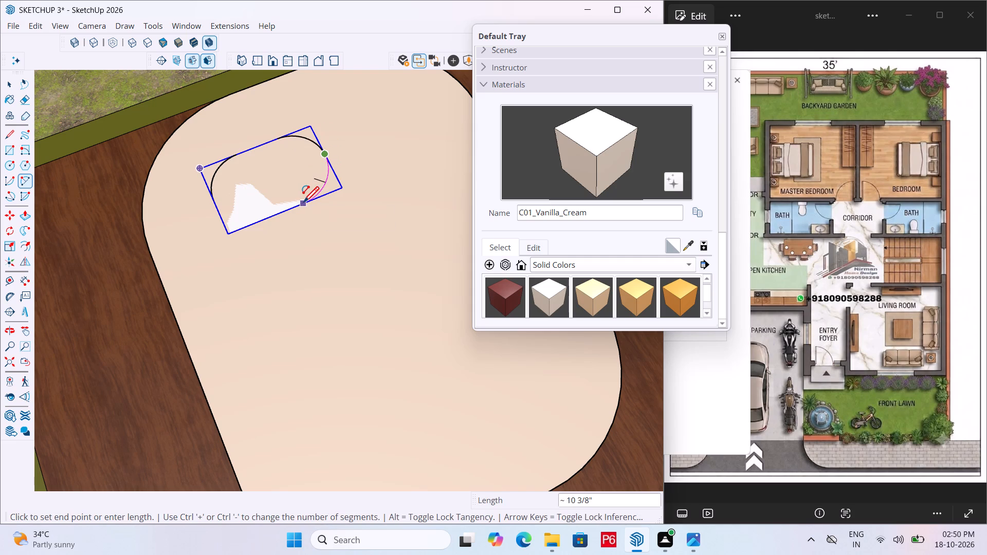
{"action": "left_click", "coordinate": [306, 202]}
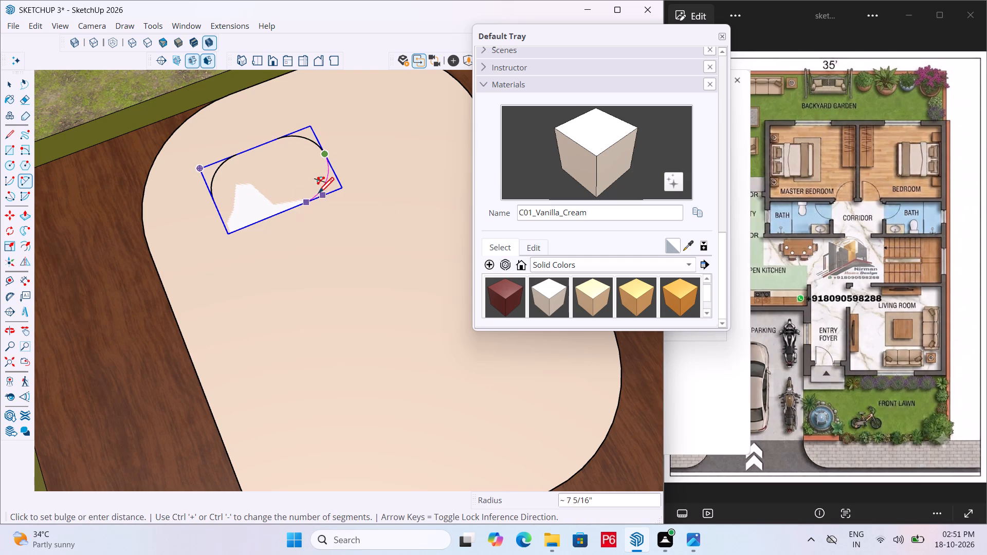
{"action": "left_click", "coordinate": [319, 195]}
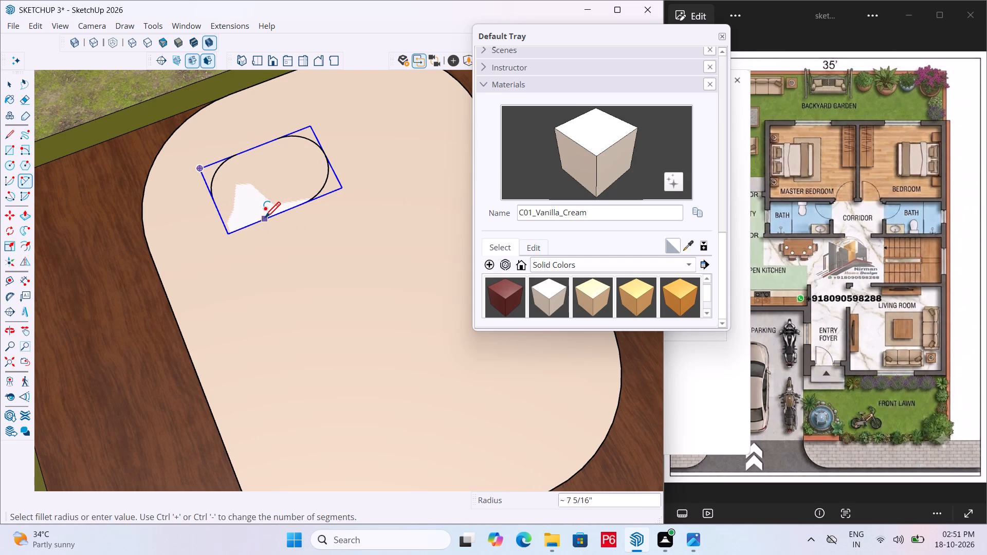
{"action": "left_click", "coordinate": [265, 219]}
{"action": "left_click", "coordinate": [213, 204]}
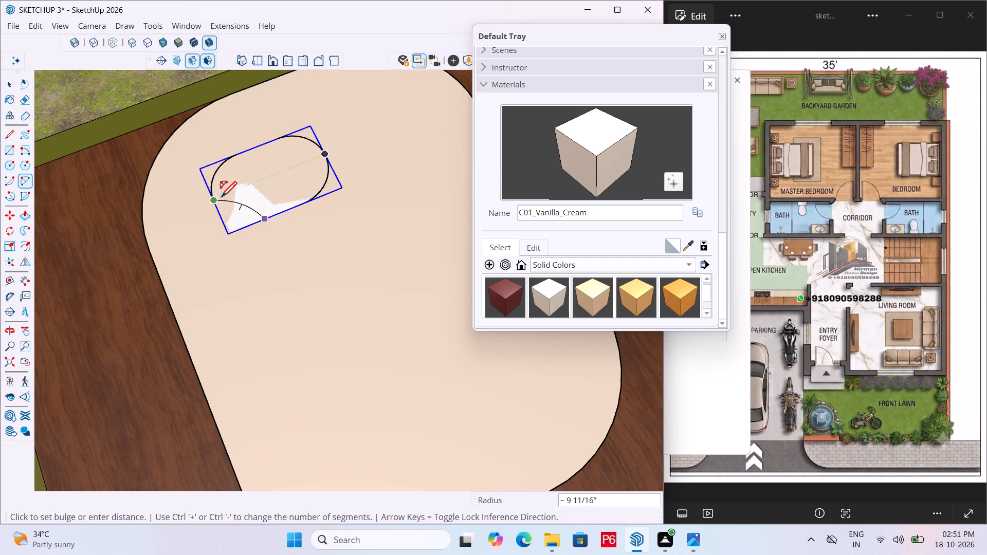
{"action": "double_click", "coordinate": [216, 217]}
{"action": "key", "text": "space"}
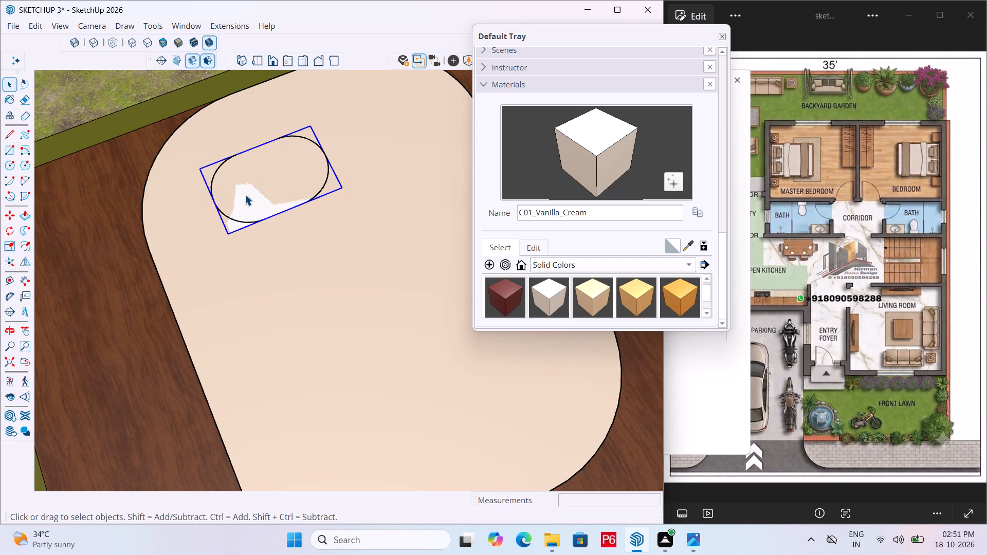
Erase the grouped rectangle around the four corner arcs.
{"action": "key", "text": "e"}
{"action": "left_click", "coordinate": [209, 164]}
{"action": "left_click_drag", "start_coordinate": [202, 166], "coordinate": [194, 176]}
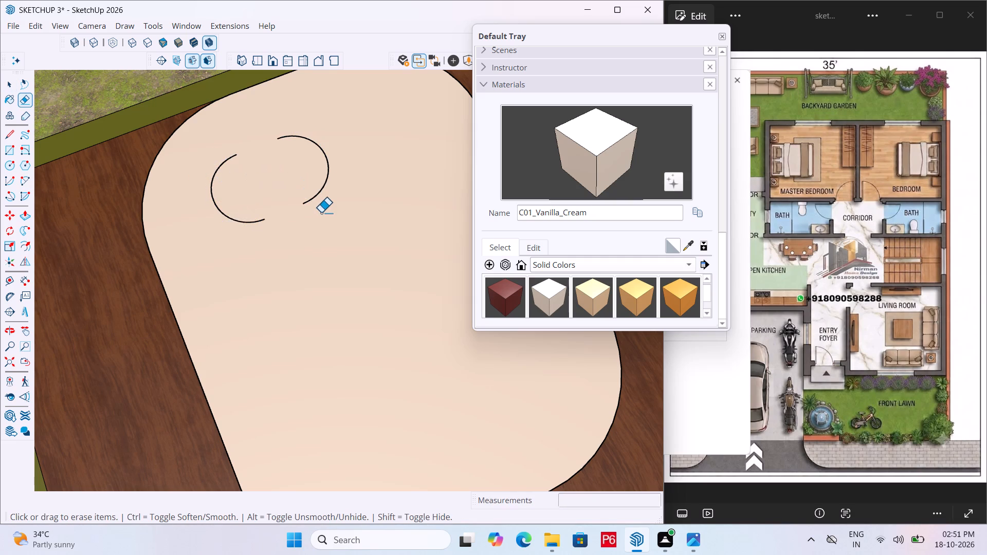
Join the open arc ends with two straight lines about 7" long, closing the rounded pillow outline.
{"action": "key", "text": "l"}
{"action": "left_click_drag", "start_coordinate": [263, 221], "coordinate": [270, 216]}
{"action": "left_click", "coordinate": [304, 205]}
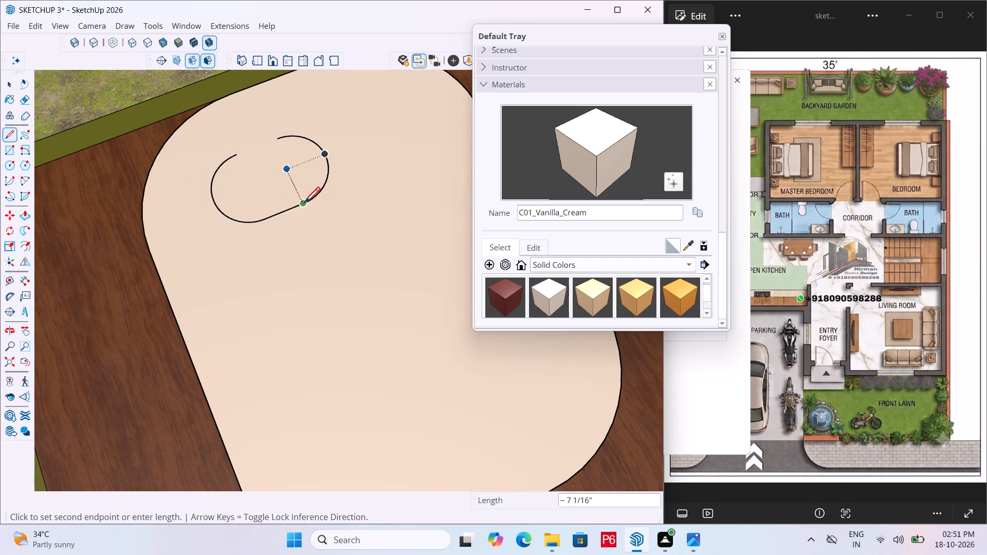
{"action": "key", "text": "space"}
{"action": "key", "text": "l"}
{"action": "left_click", "coordinate": [231, 158]}
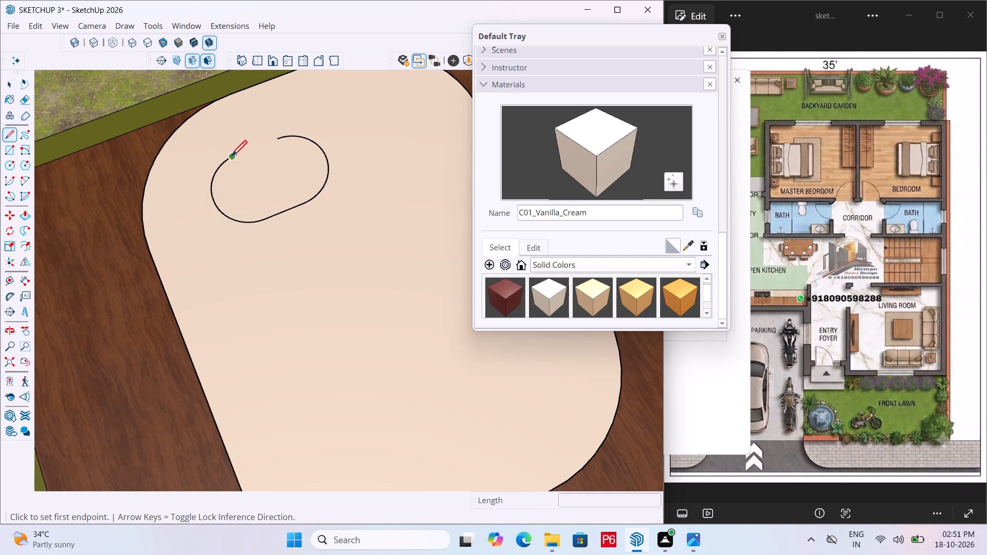
{"action": "left_click", "coordinate": [275, 141]}
{"action": "key", "text": "space"}
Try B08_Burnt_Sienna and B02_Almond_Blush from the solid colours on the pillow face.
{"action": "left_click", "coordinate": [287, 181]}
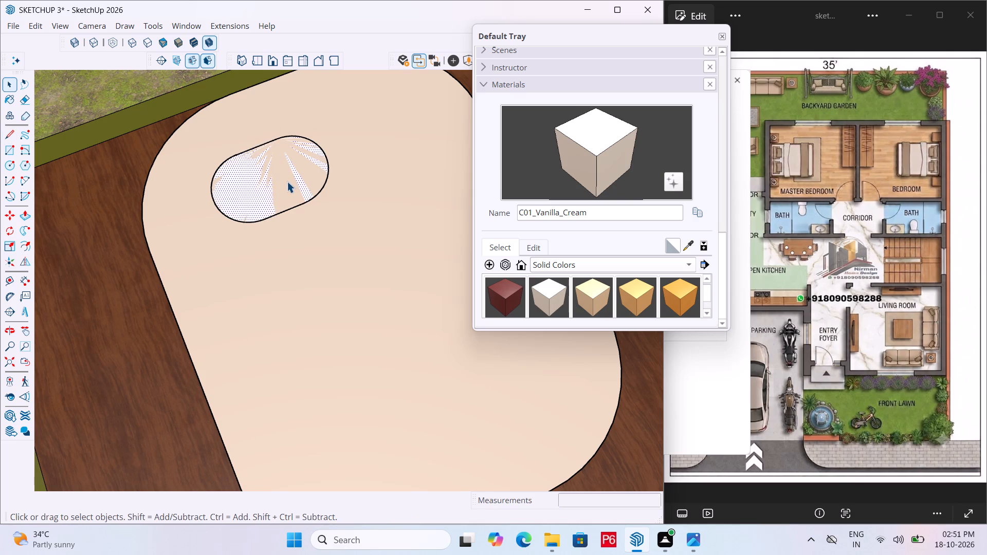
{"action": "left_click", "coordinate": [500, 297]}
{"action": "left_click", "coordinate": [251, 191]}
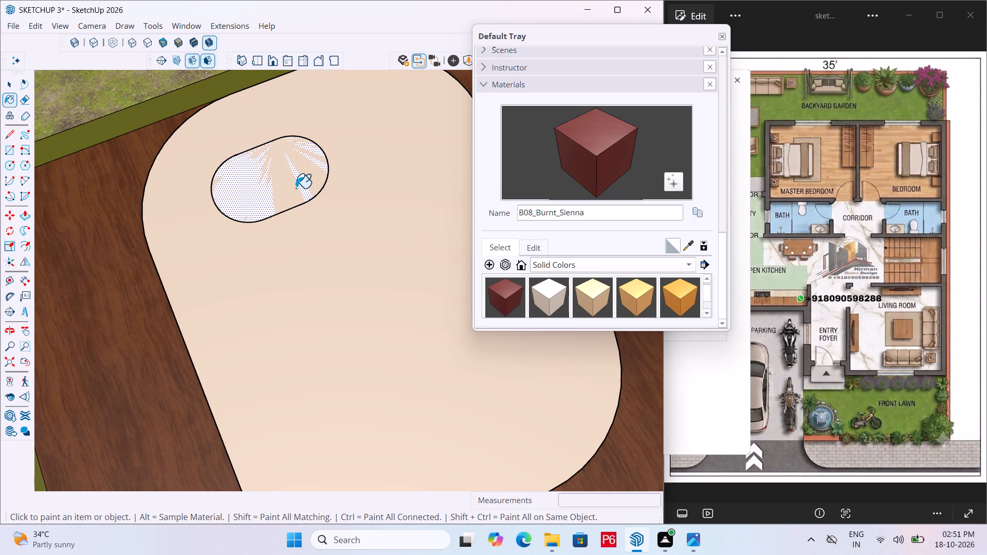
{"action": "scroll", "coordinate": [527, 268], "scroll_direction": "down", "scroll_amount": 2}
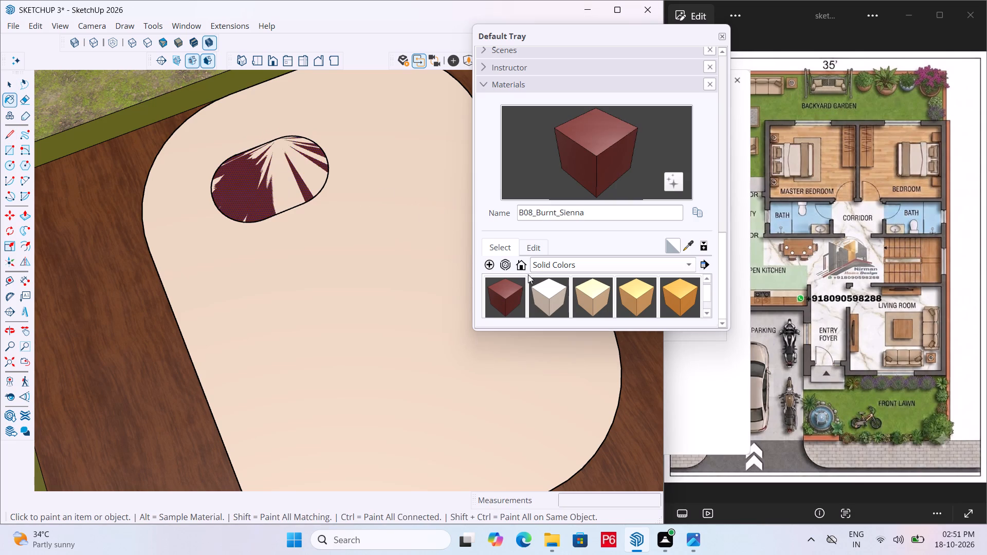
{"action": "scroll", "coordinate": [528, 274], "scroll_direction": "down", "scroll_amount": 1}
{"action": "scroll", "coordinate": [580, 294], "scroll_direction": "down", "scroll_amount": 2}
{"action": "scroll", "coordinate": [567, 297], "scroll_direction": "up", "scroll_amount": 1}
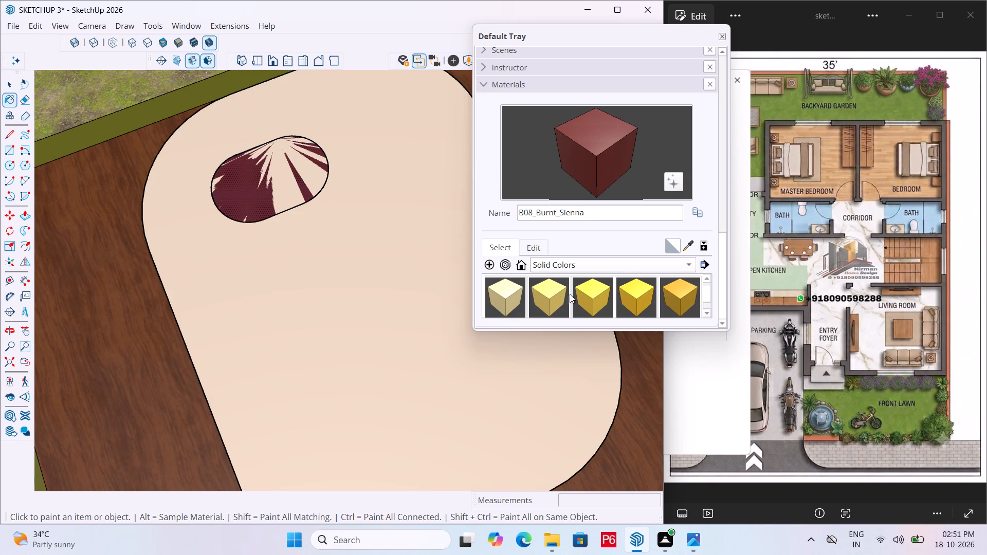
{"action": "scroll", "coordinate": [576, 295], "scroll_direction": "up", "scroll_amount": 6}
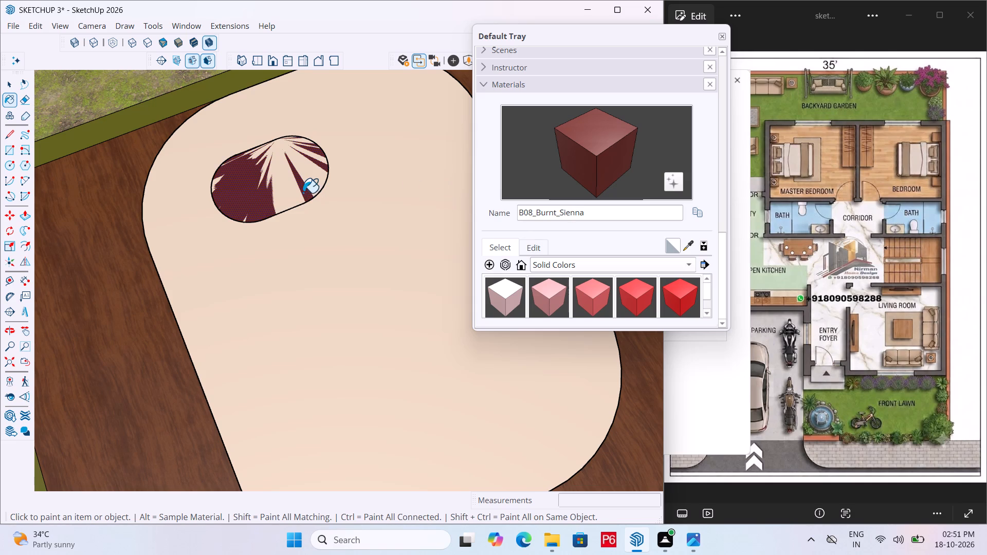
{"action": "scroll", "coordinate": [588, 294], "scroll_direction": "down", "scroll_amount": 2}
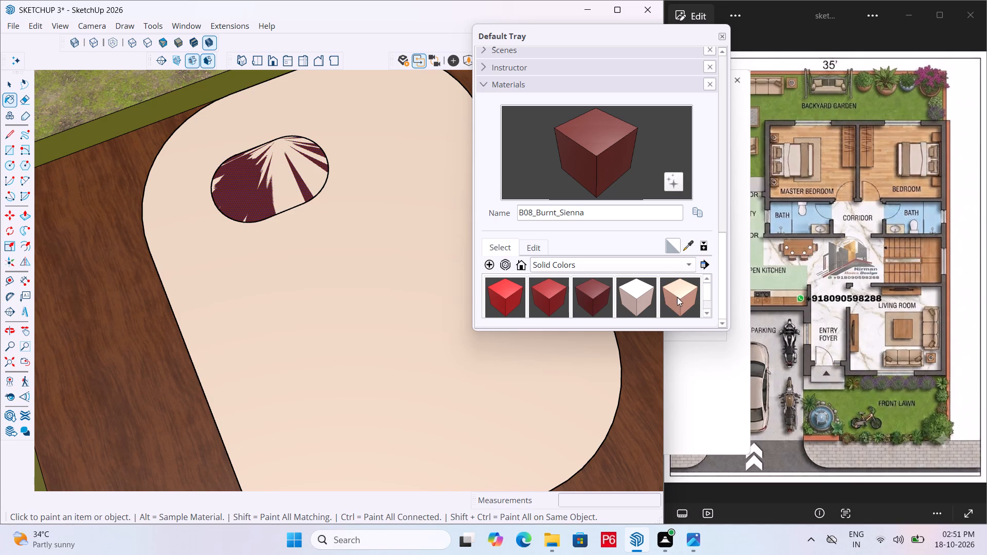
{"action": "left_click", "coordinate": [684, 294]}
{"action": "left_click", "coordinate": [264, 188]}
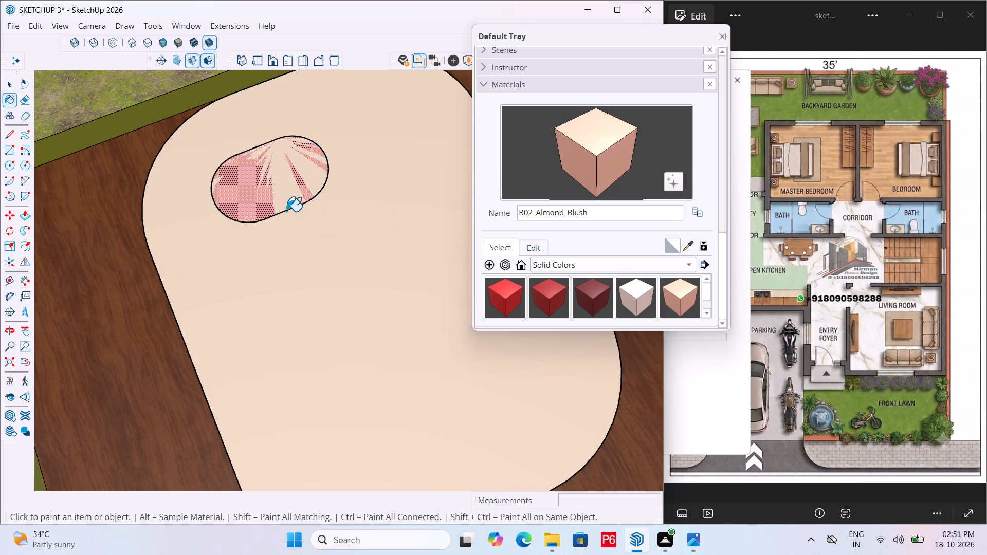
Paint the rounded pillow face with the solid colour B03_Apricot_Glow.
{"action": "scroll", "coordinate": [605, 296], "scroll_direction": "down", "scroll_amount": 2}
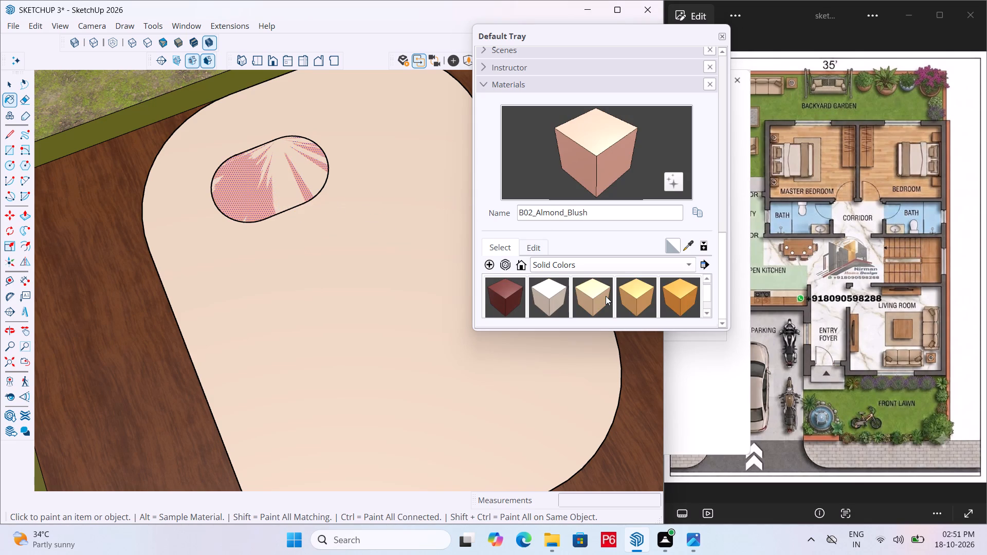
{"action": "scroll", "coordinate": [576, 294], "scroll_direction": "up", "scroll_amount": 1}
{"action": "left_click", "coordinate": [495, 294]}
{"action": "left_click", "coordinate": [285, 175]}
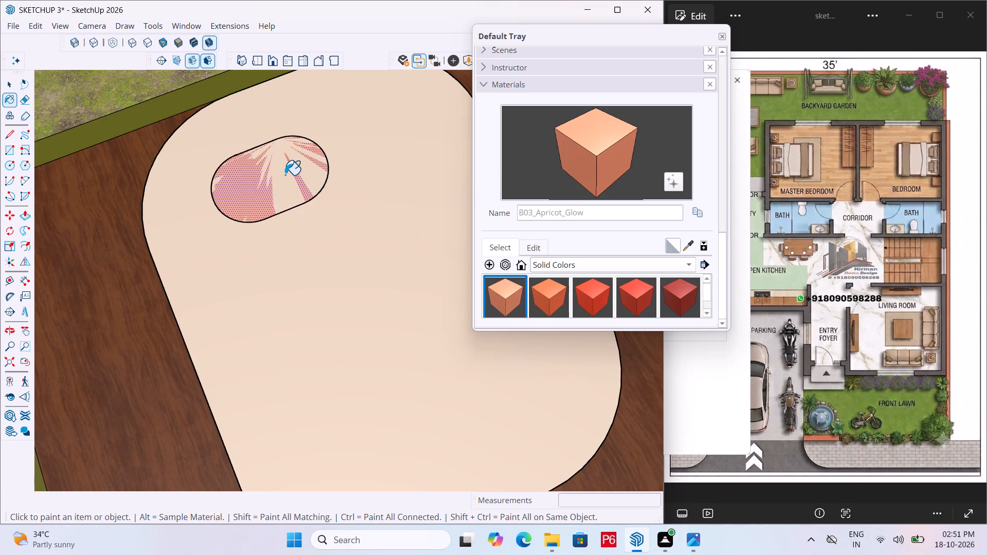
Browse the solid colours and repaint the rounded pillow face with B08_Burnt_Sienna.
{"action": "scroll", "coordinate": [526, 271], "scroll_direction": "down", "scroll_amount": 4}
{"action": "scroll", "coordinate": [587, 303], "scroll_direction": "up", "scroll_amount": 1}
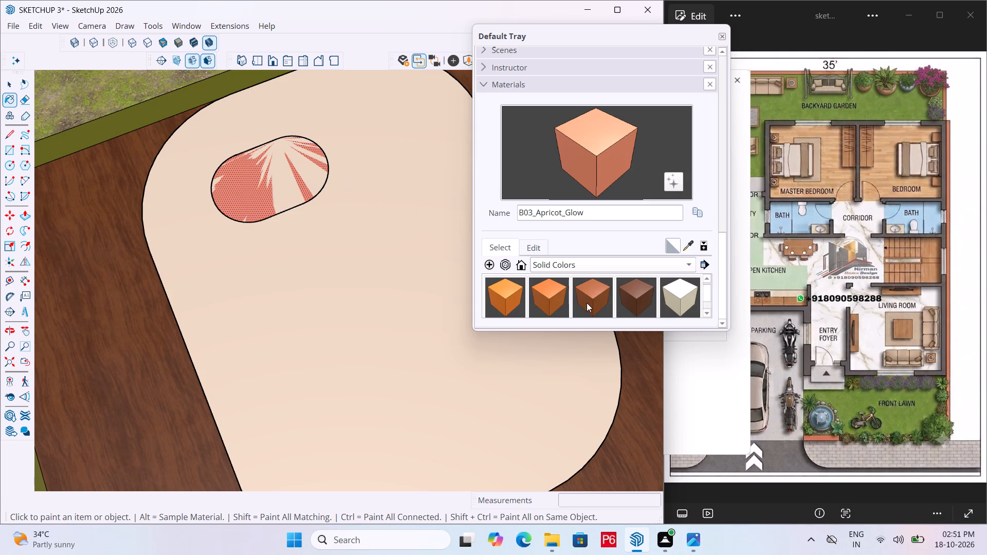
{"action": "scroll", "coordinate": [587, 303], "scroll_direction": "down", "scroll_amount": 2}
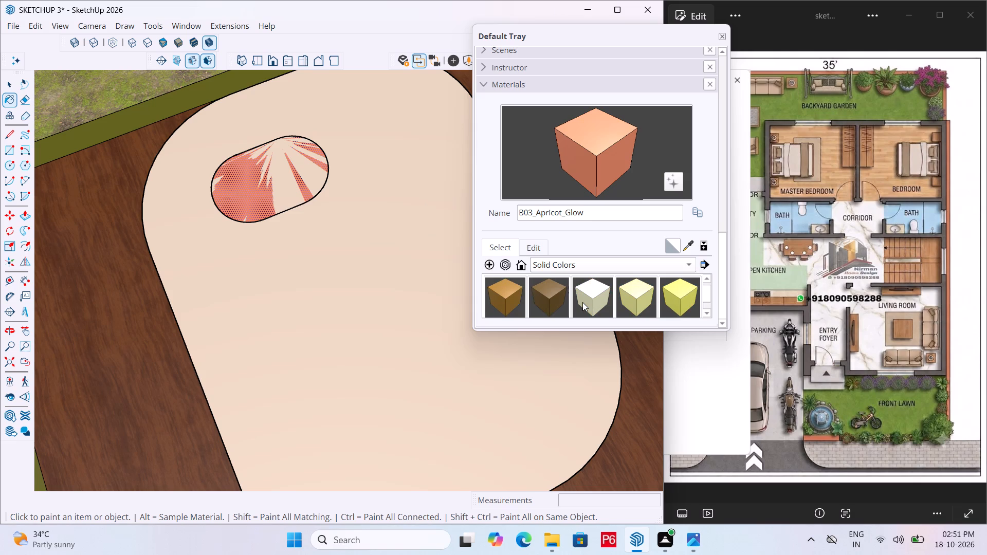
{"action": "scroll", "coordinate": [582, 302], "scroll_direction": "down", "scroll_amount": 2}
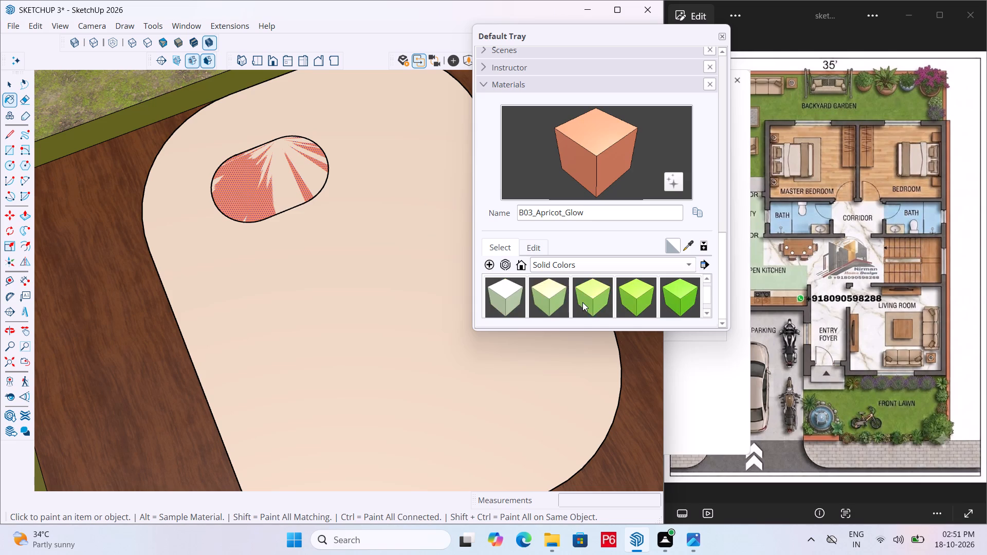
{"action": "scroll", "coordinate": [582, 302], "scroll_direction": "down", "scroll_amount": 8}
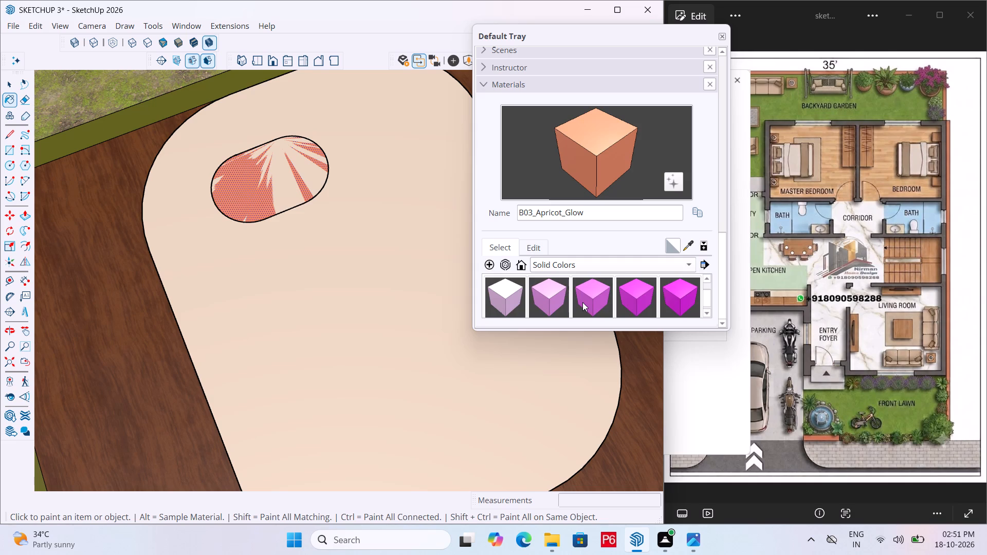
{"action": "scroll", "coordinate": [582, 302], "scroll_direction": "down", "scroll_amount": 4}
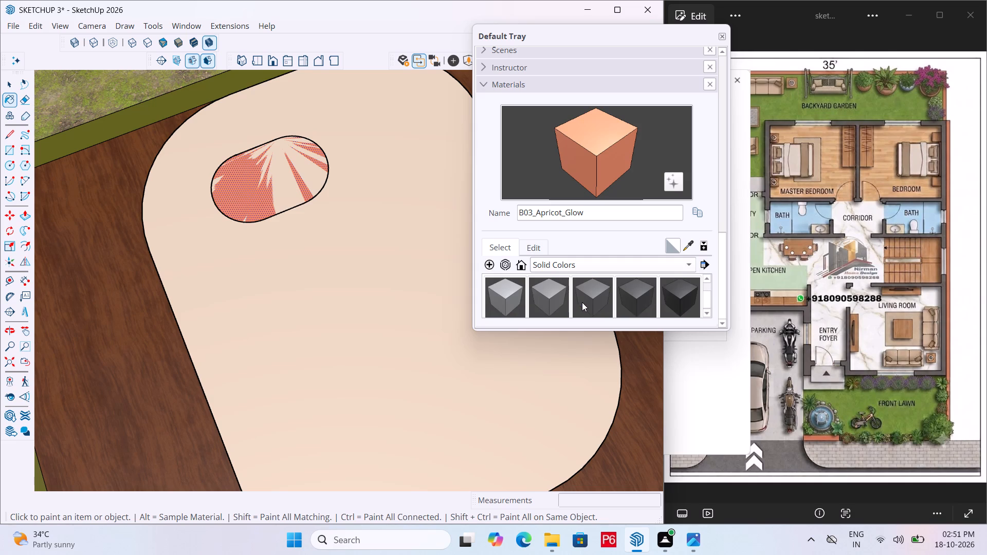
{"action": "scroll", "coordinate": [582, 302], "scroll_direction": "up", "scroll_amount": 5}
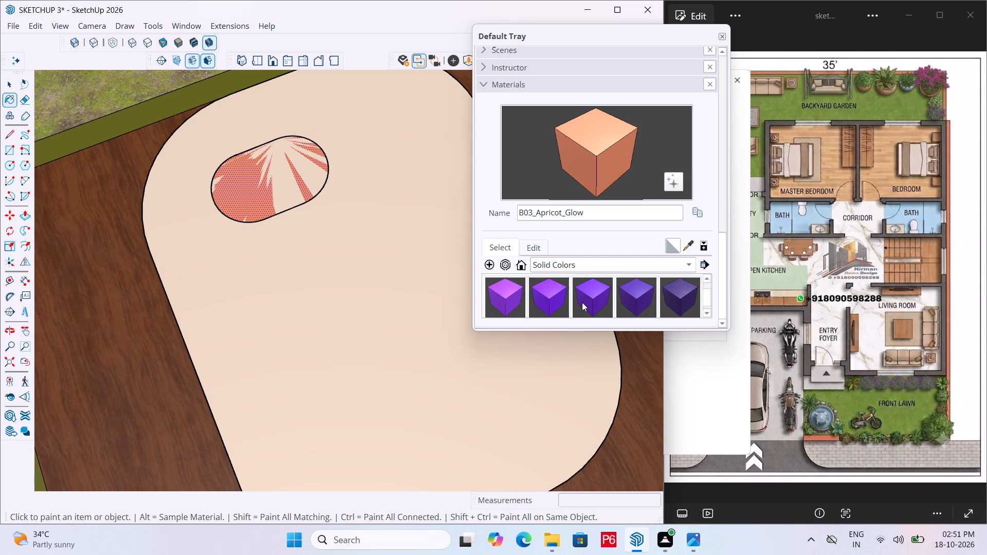
{"action": "scroll", "coordinate": [582, 301], "scroll_direction": "up", "scroll_amount": 6}
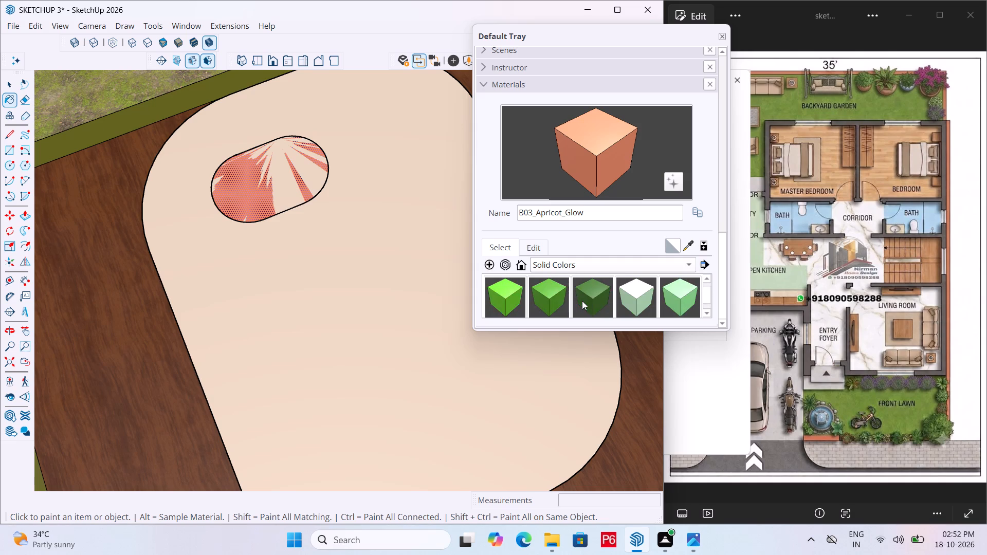
{"action": "scroll", "coordinate": [582, 301], "scroll_direction": "up", "scroll_amount": 4}
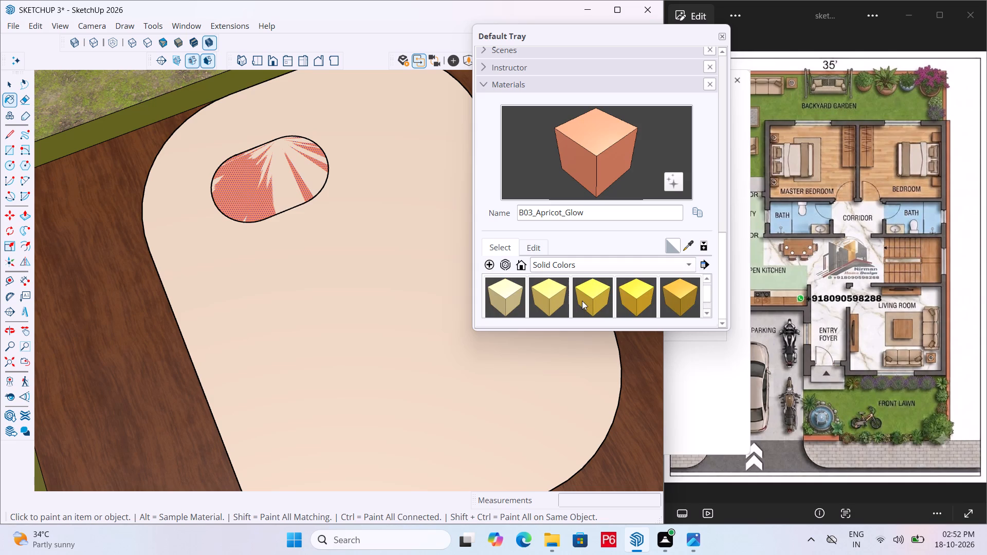
{"action": "scroll", "coordinate": [582, 301], "scroll_direction": "up", "scroll_amount": 2}
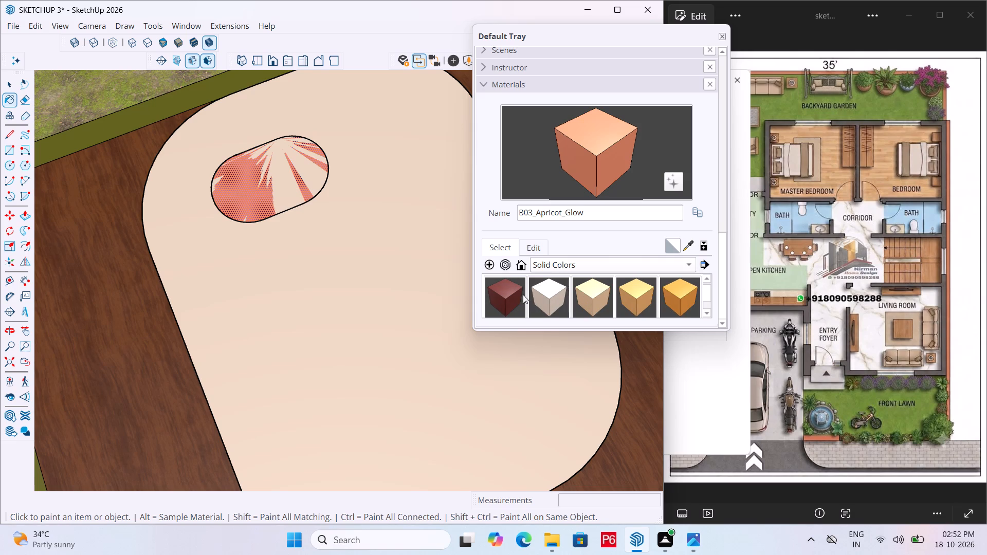
{"action": "left_click", "coordinate": [509, 299]}
{"action": "double_click", "coordinate": [252, 196]}
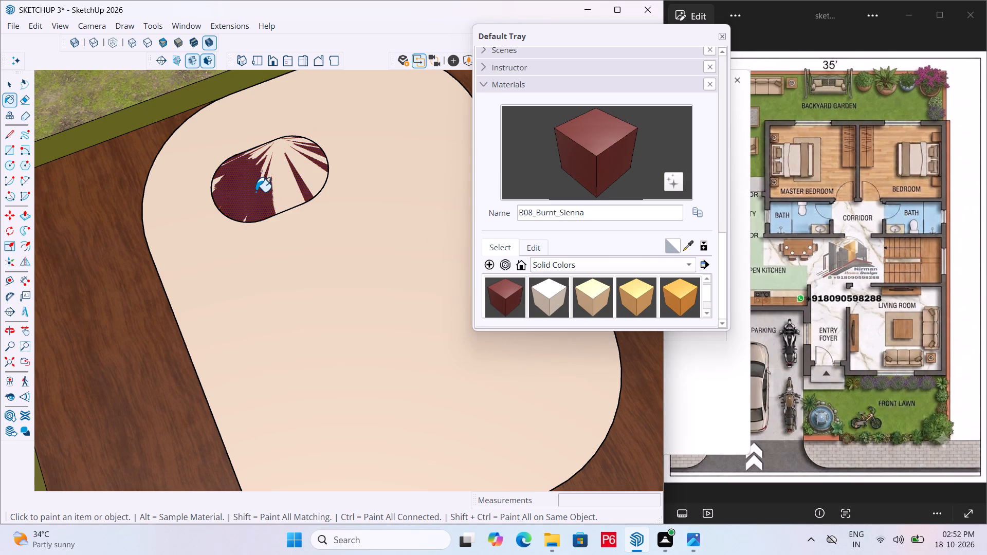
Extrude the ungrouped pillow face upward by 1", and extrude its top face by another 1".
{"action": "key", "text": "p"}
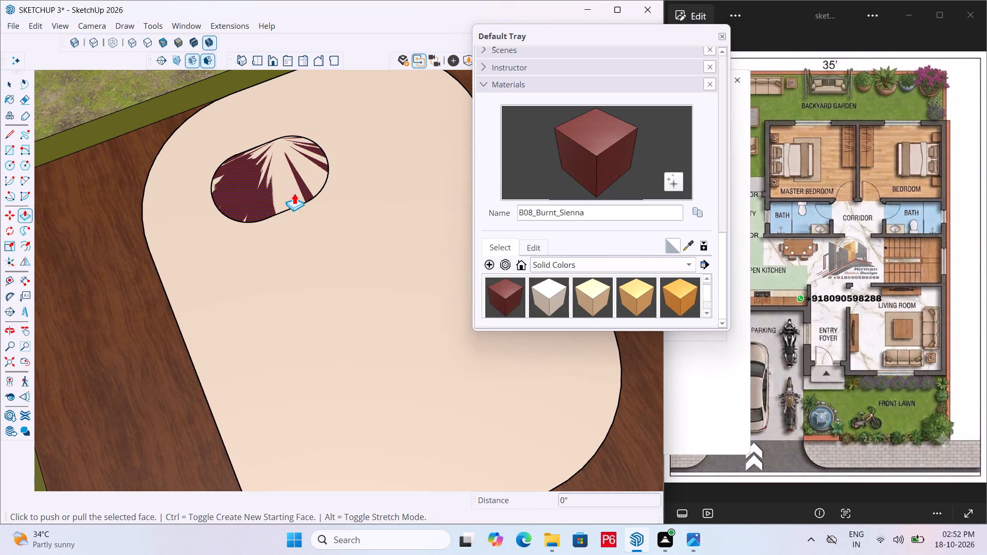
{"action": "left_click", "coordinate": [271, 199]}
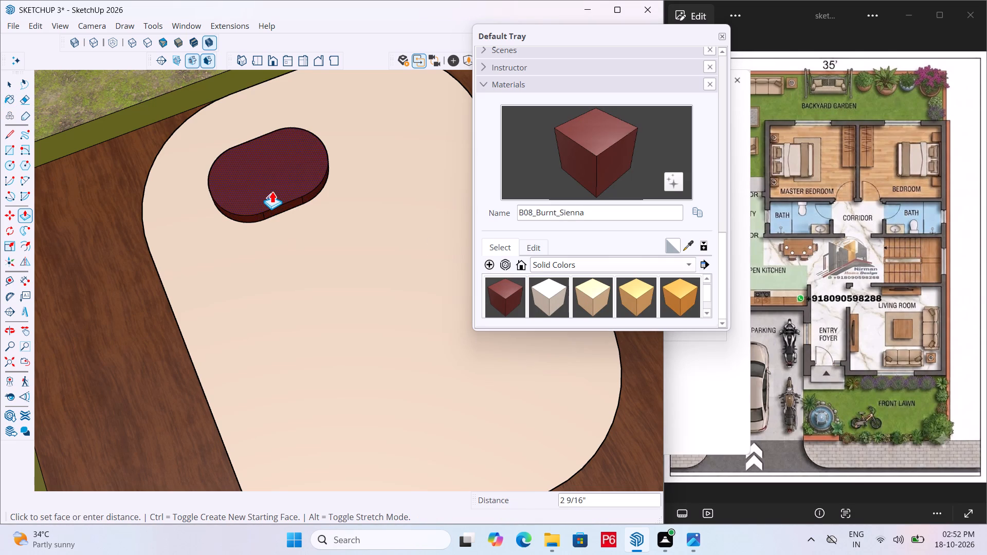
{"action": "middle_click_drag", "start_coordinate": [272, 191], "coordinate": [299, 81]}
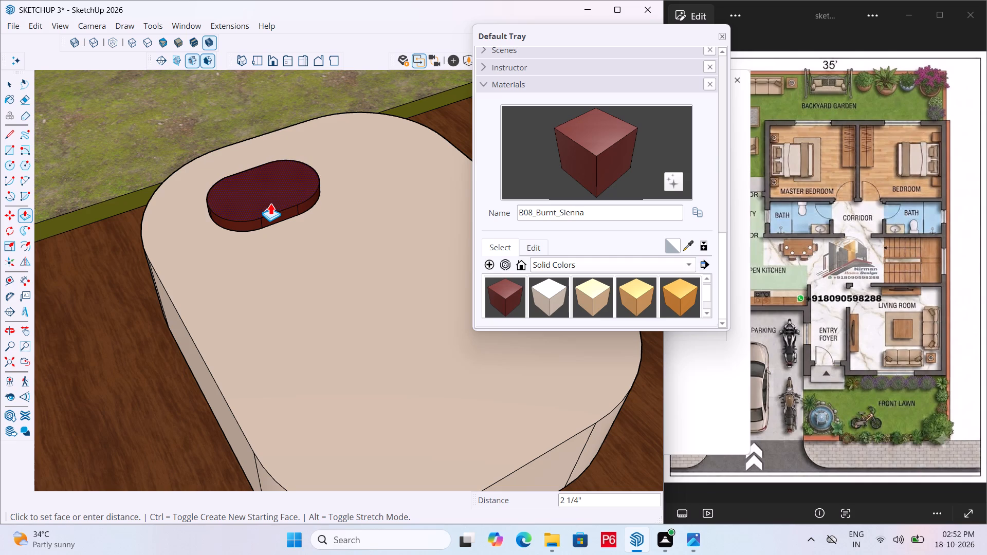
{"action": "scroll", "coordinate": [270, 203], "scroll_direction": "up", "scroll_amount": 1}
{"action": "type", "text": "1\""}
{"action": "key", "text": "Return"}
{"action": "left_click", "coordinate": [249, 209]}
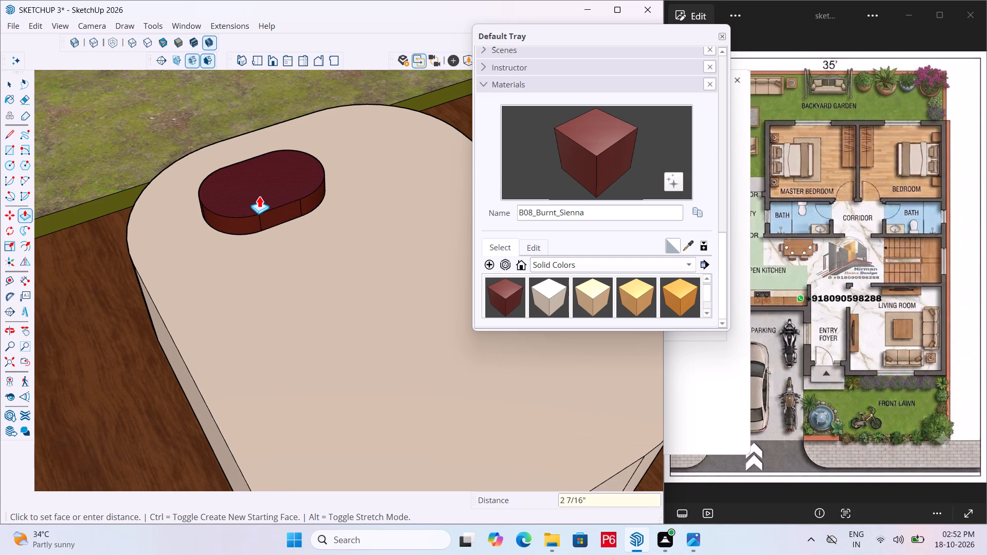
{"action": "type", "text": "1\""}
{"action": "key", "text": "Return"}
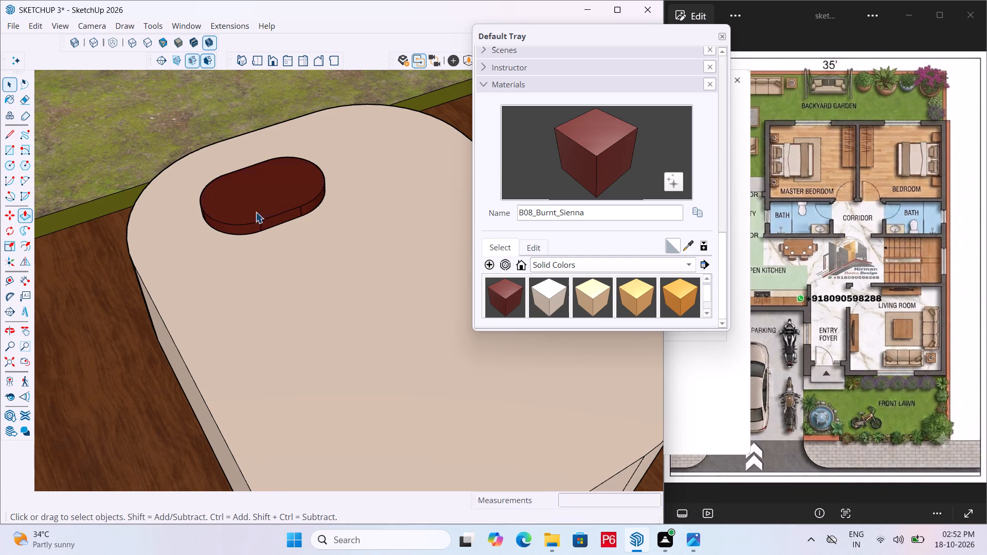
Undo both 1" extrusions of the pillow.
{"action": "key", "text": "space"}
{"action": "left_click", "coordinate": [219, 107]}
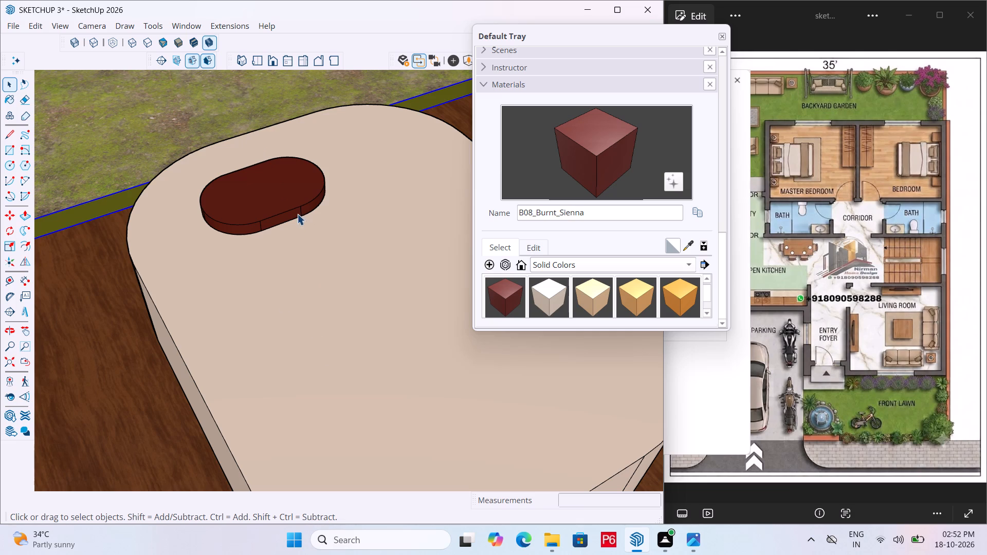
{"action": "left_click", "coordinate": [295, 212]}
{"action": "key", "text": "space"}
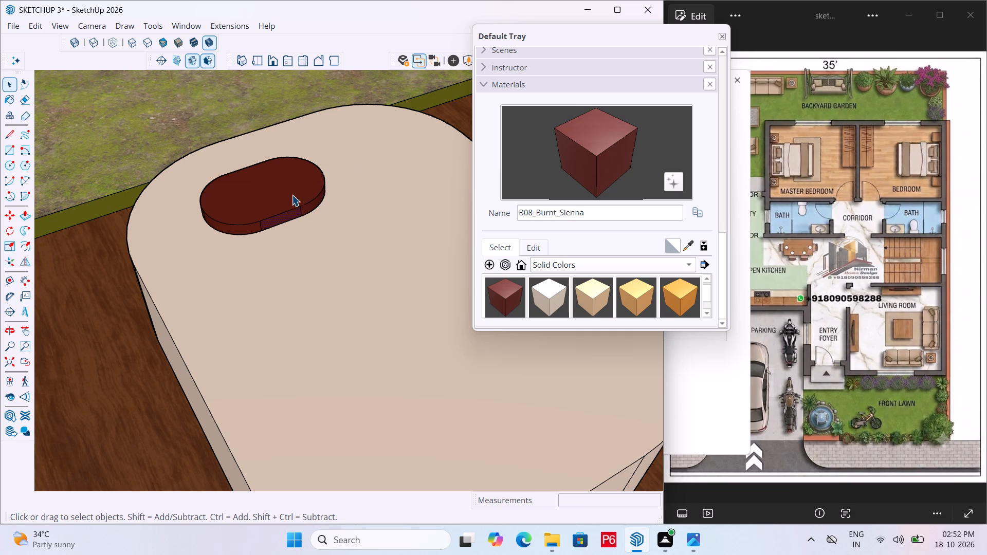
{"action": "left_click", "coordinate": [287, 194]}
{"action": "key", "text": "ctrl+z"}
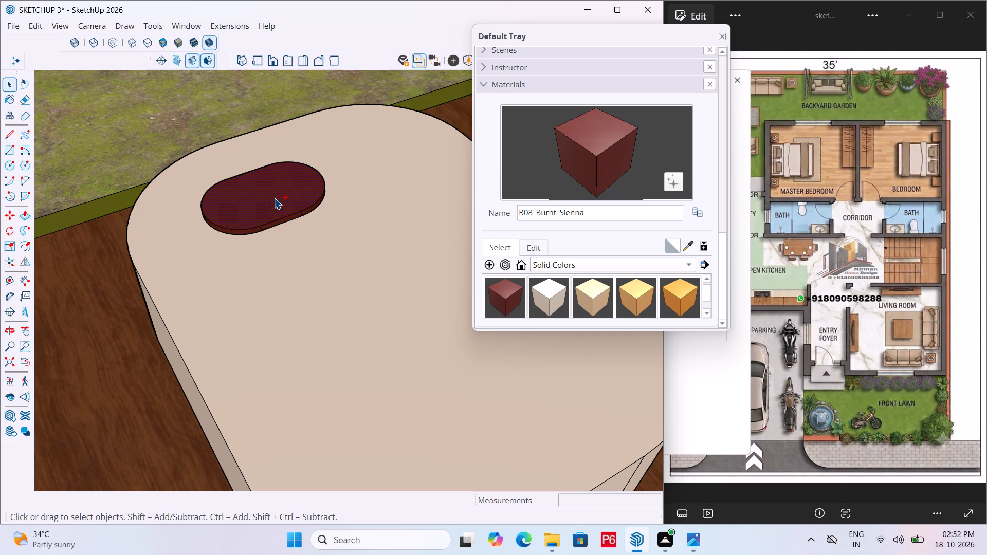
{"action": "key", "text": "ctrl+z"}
Group the painted pillow face with its outline and open the group for editing.
{"action": "double_click", "coordinate": [272, 205]}
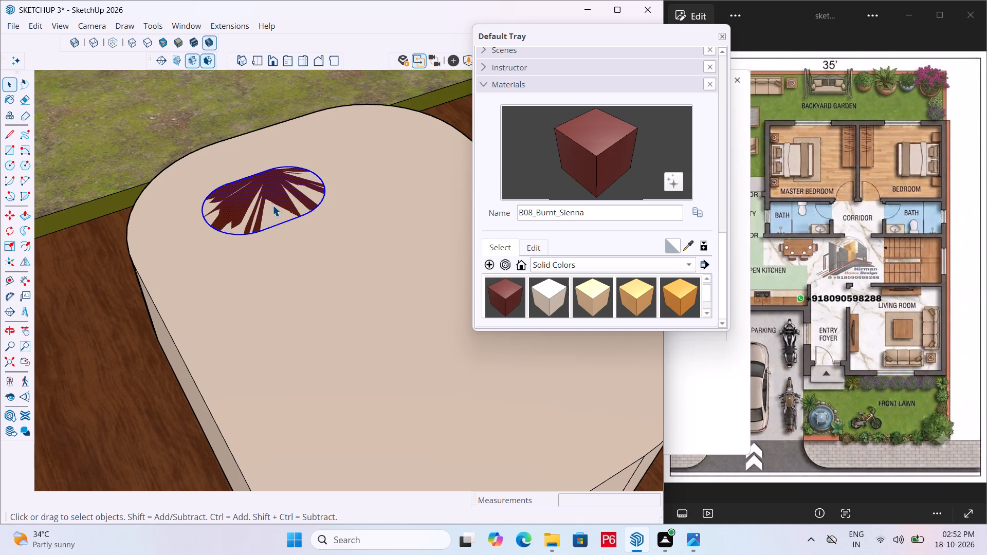
{"action": "right_click", "coordinate": [272, 205]}
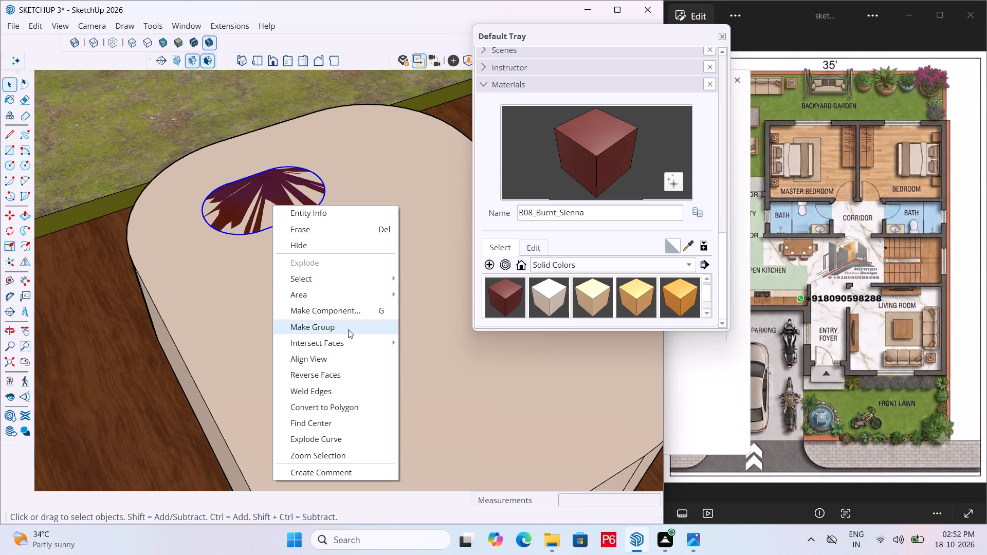
{"action": "left_click", "coordinate": [348, 329]}
{"action": "key", "text": "space"}
{"action": "left_click", "coordinate": [273, 207]}
{"action": "double_click", "coordinate": [260, 208]}
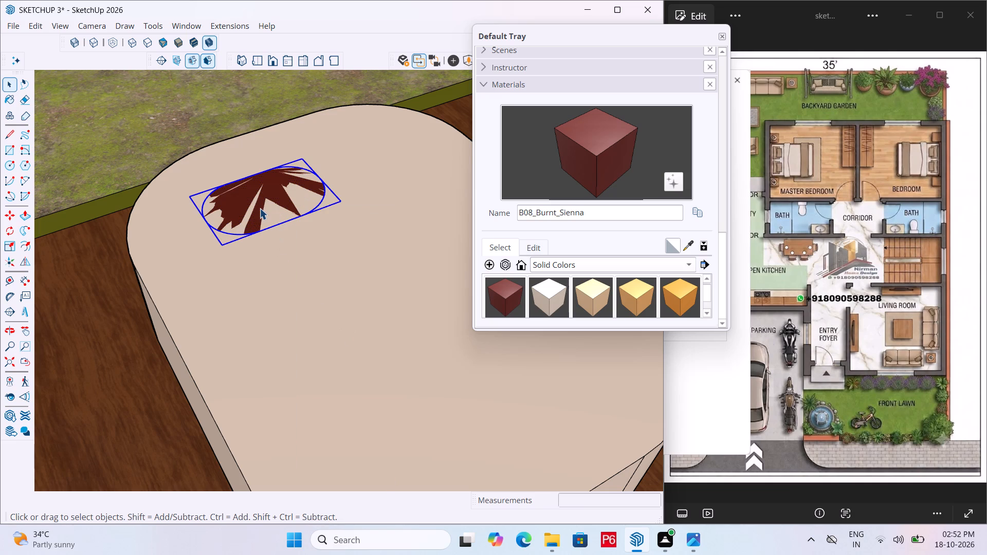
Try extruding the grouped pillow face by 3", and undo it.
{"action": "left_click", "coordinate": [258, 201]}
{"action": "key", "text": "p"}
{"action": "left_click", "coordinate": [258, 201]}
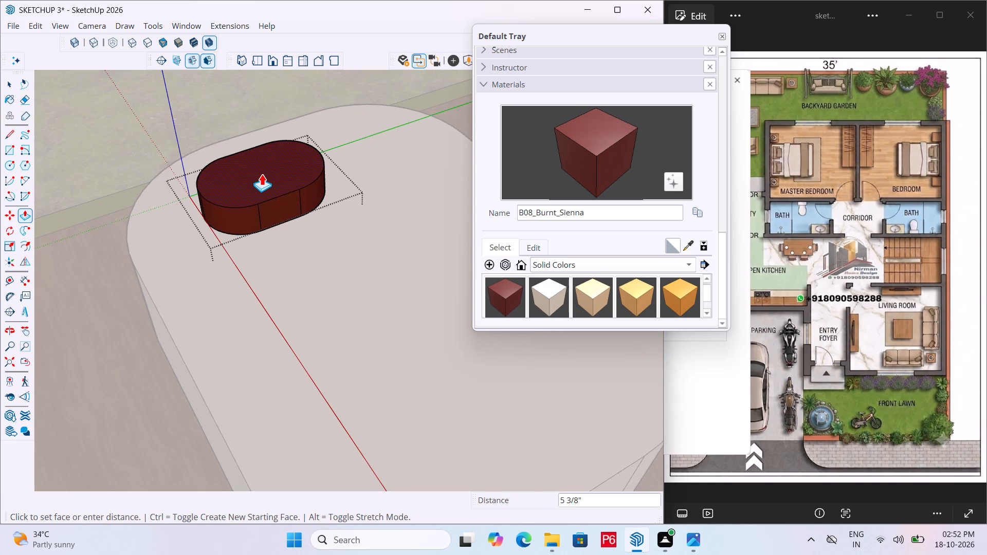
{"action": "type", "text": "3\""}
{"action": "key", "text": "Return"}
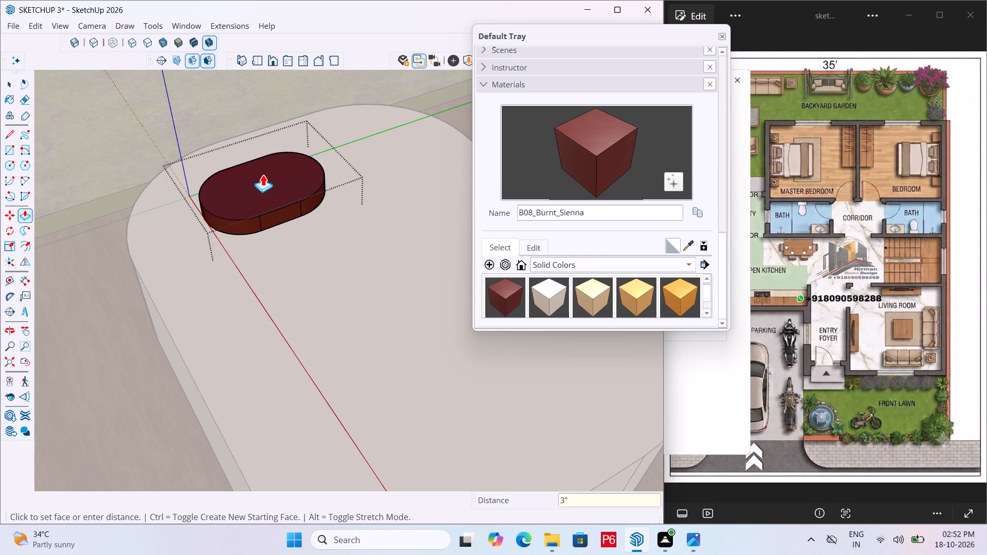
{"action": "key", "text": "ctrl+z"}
Extrude the pillow face upward by 2" inside its group, and close the pillow and bed groups.
{"action": "left_click", "coordinate": [260, 198]}
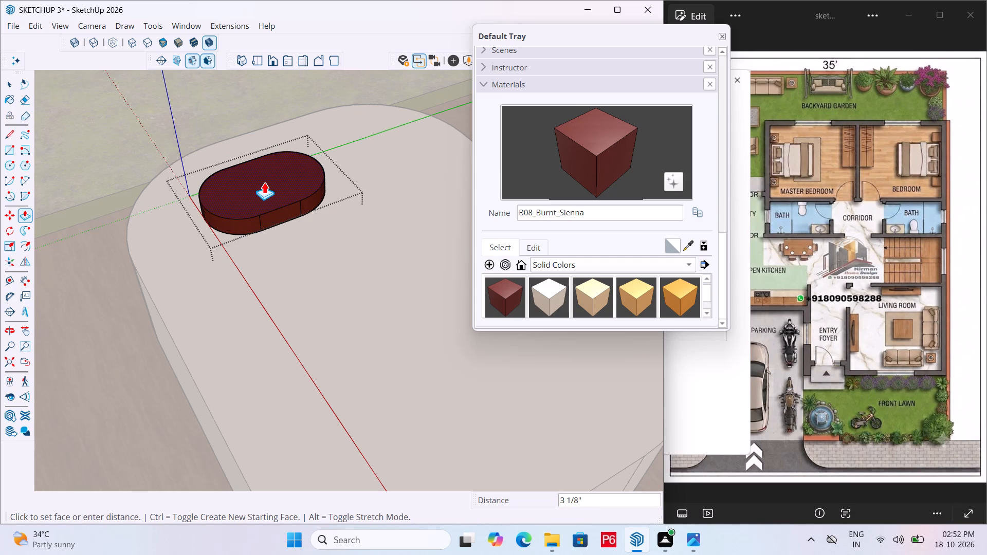
{"action": "key", "text": "1"}
{"action": "key", "text": "BackSpace"}
{"action": "type", "text": "2\""}
{"action": "key", "text": "Return"}
{"action": "key", "text": "space"}
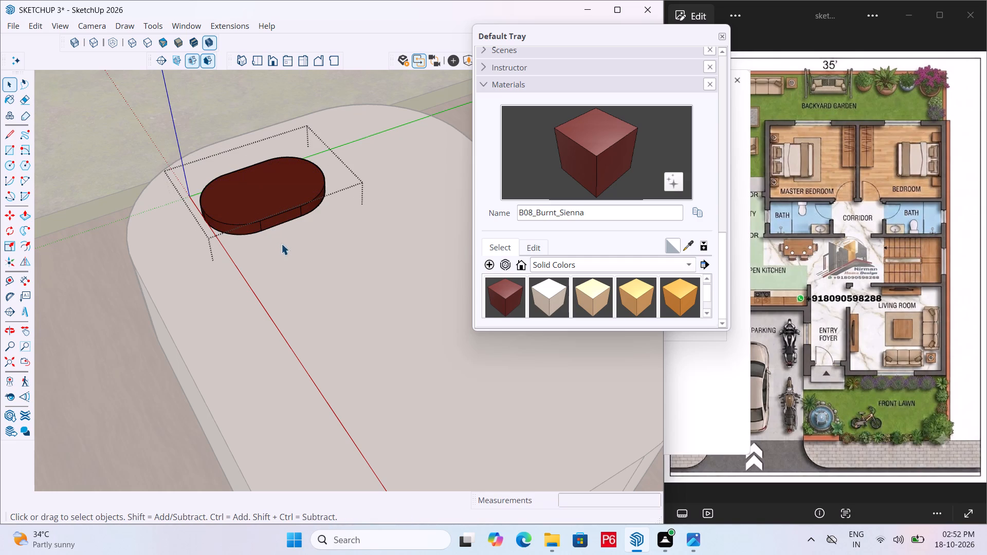
{"action": "left_click", "coordinate": [301, 251]}
{"action": "left_click", "coordinate": [270, 207]}
{"action": "double_click", "coordinate": [395, 86]}
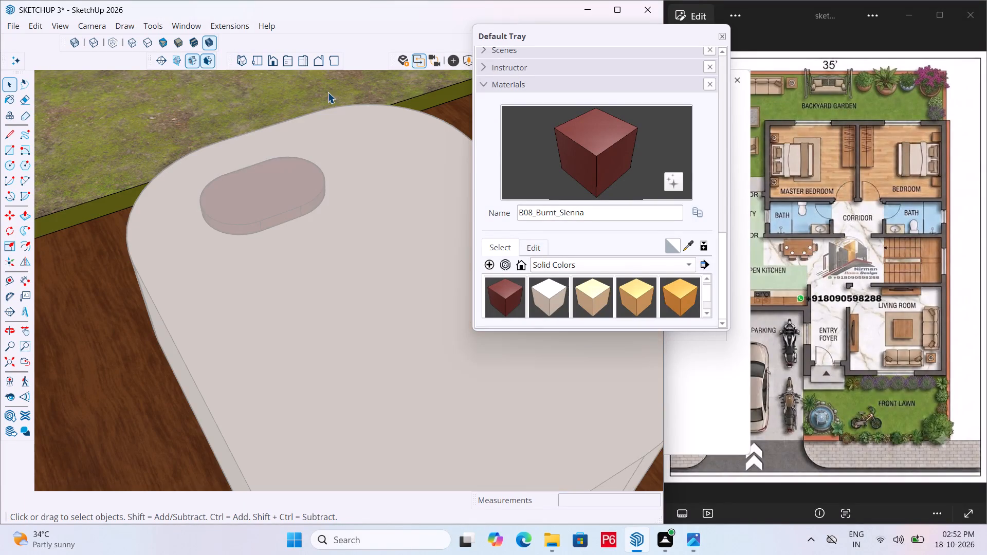
{"action": "left_click", "coordinate": [327, 92]}
{"action": "scroll", "coordinate": [318, 305], "scroll_direction": "down", "scroll_amount": 11}
{"action": "left_click", "coordinate": [94, 86]}
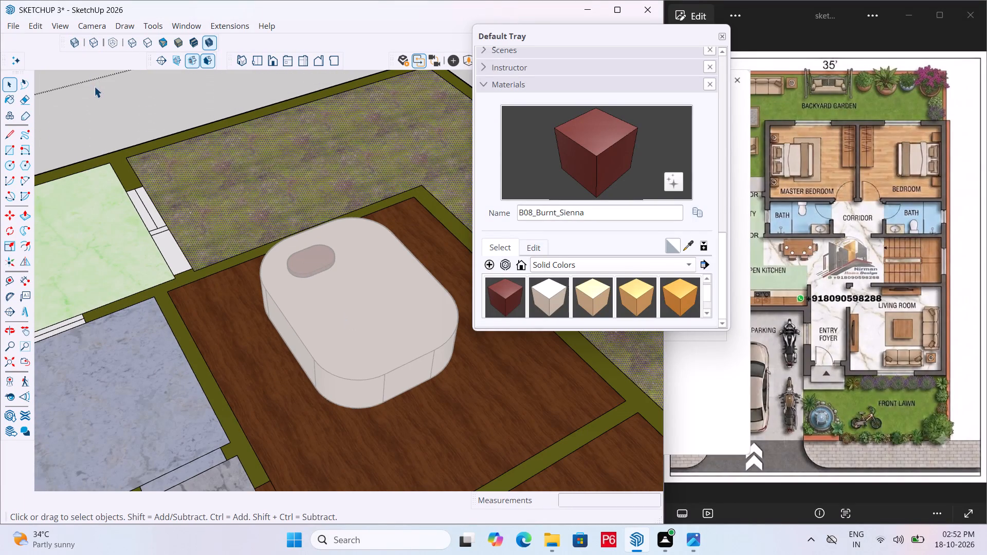
{"action": "triple_click", "coordinate": [178, 99]}
Move the pillow group about 5" toward the nearer long side of the bed.
{"action": "scroll", "coordinate": [320, 229], "scroll_direction": "up", "scroll_amount": 5}
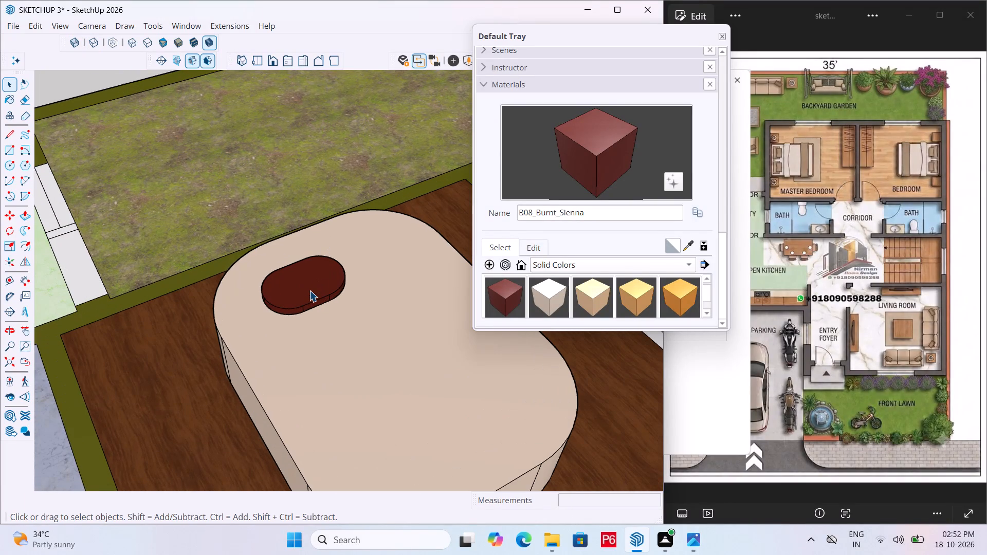
{"action": "left_click", "coordinate": [309, 290]}
{"action": "key", "text": "m"}
{"action": "scroll", "coordinate": [273, 335], "scroll_direction": "up", "scroll_amount": 3}
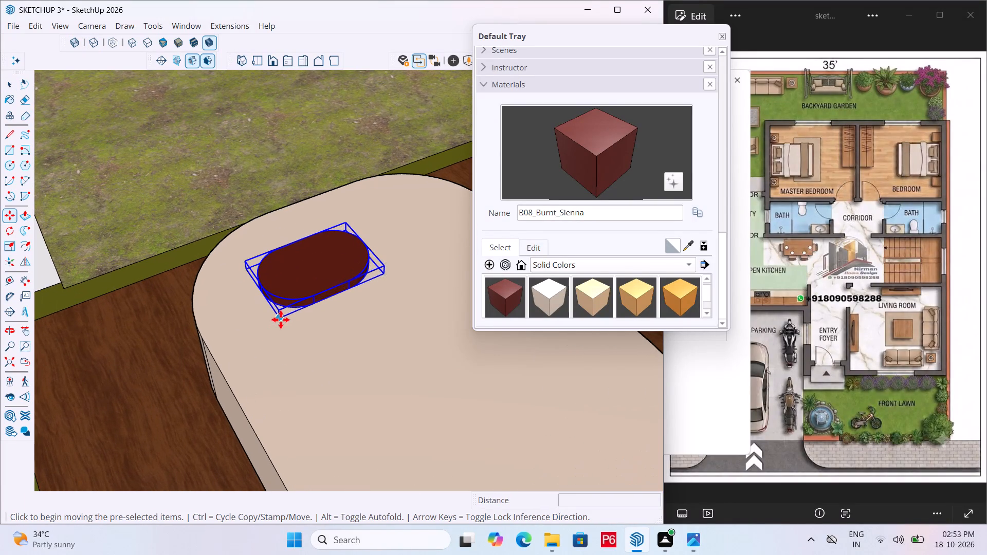
{"action": "left_click", "coordinate": [281, 319]}
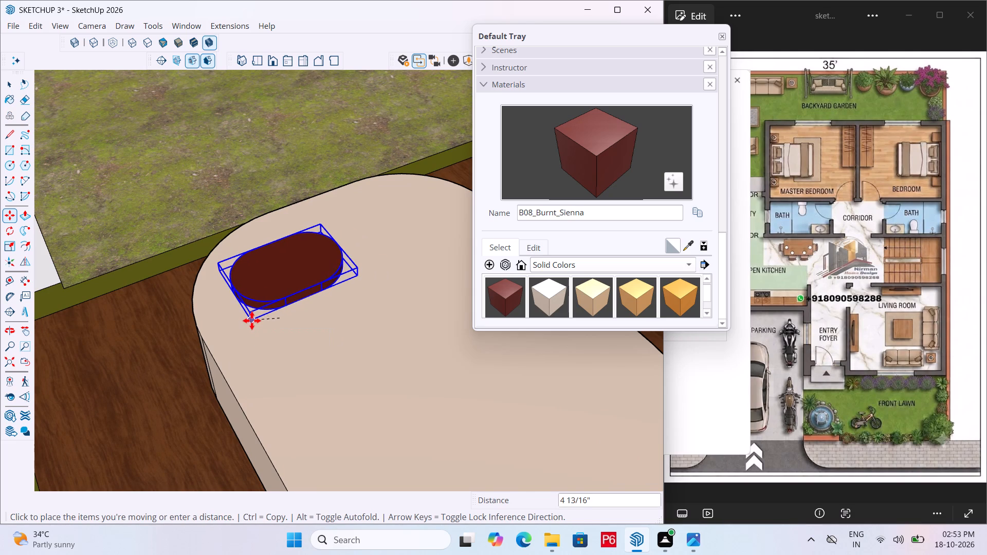
{"action": "double_click", "coordinate": [252, 321]}
Copy the pillow about 2' 3" across the head of the bed along the green axis, and deselect it.
{"action": "left_click", "coordinate": [252, 326]}
{"action": "scroll", "coordinate": [322, 279], "scroll_direction": "down", "scroll_amount": 2}
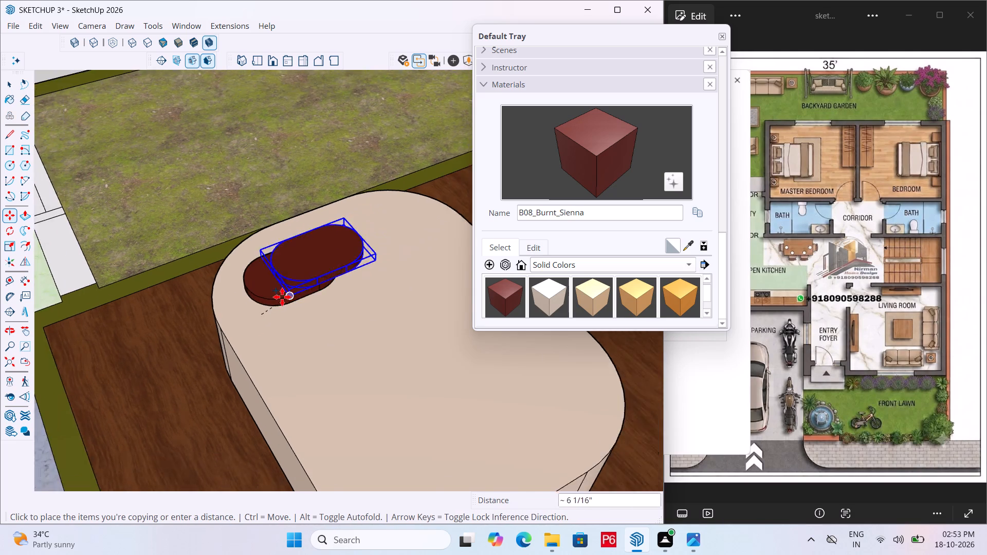
{"action": "scroll", "coordinate": [282, 297], "scroll_direction": "down", "scroll_amount": 3}
{"action": "middle_click_drag", "start_coordinate": [330, 305], "coordinate": [177, 292]}
{"action": "scroll", "coordinate": [353, 270], "scroll_direction": "up", "scroll_amount": 5}
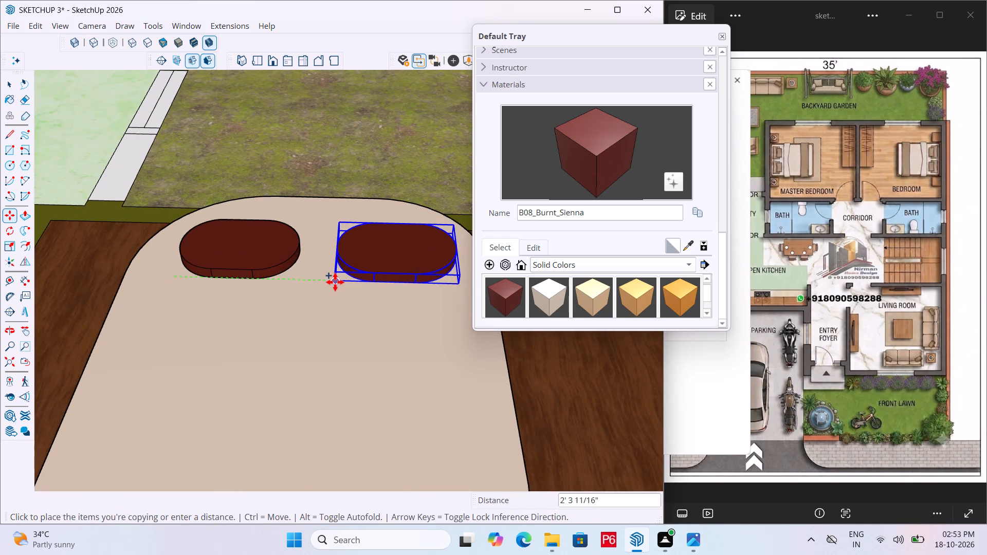
{"action": "left_click", "coordinate": [327, 285]}
{"action": "scroll", "coordinate": [269, 205], "scroll_direction": "down", "scroll_amount": 5}
{"action": "middle_click_drag", "start_coordinate": [194, 274], "coordinate": [386, 459]}
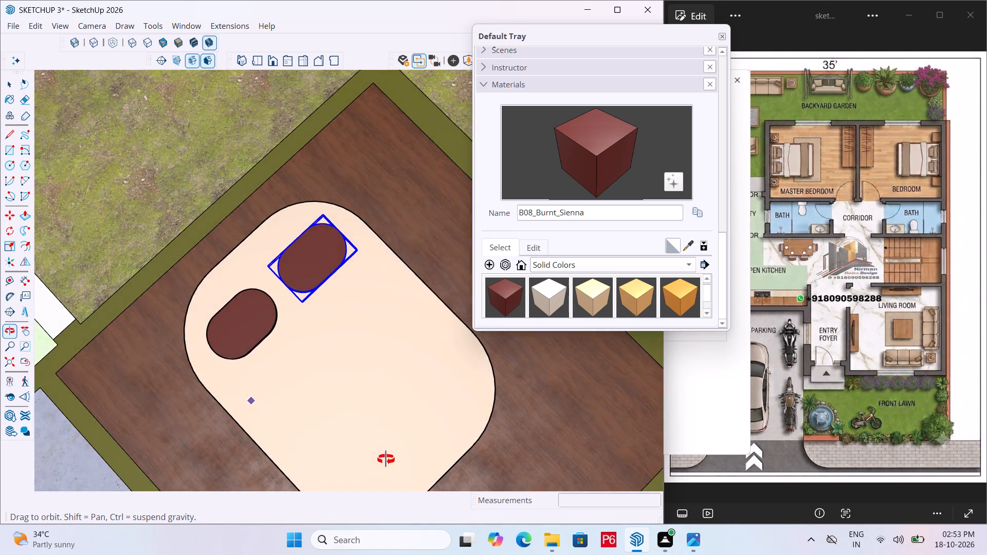
{"action": "middle_click_drag", "start_coordinate": [386, 459], "coordinate": [386, 450]}
{"action": "key", "text": "space"}
{"action": "left_click", "coordinate": [434, 205]}
{"action": "scroll", "coordinate": [347, 146], "scroll_direction": "down", "scroll_amount": 5}
{"action": "middle_click_drag", "start_coordinate": [317, 290], "coordinate": [247, 128]}
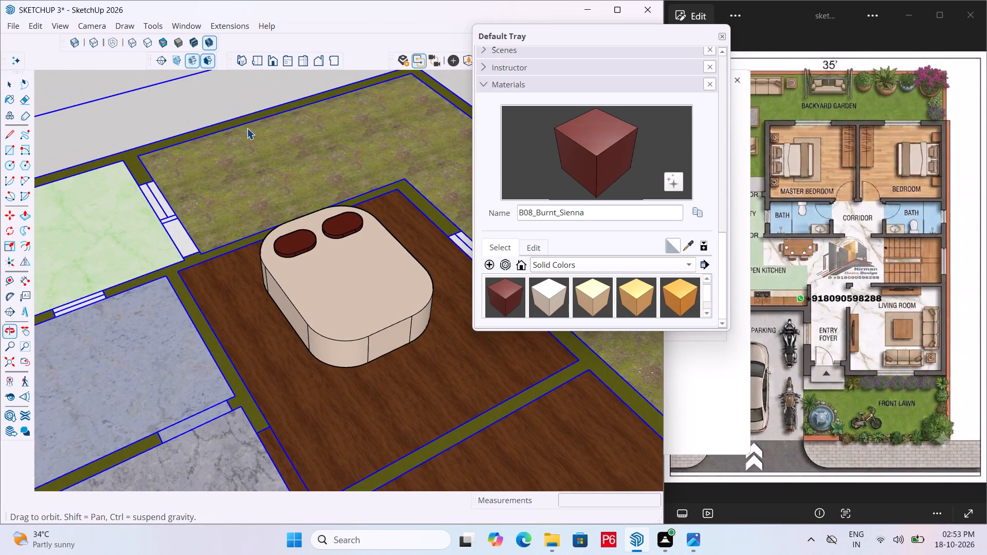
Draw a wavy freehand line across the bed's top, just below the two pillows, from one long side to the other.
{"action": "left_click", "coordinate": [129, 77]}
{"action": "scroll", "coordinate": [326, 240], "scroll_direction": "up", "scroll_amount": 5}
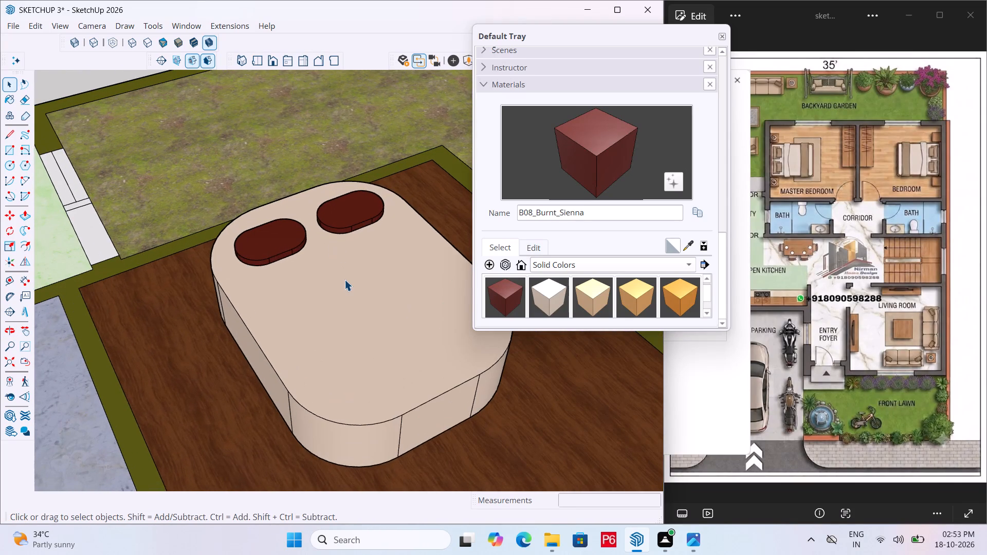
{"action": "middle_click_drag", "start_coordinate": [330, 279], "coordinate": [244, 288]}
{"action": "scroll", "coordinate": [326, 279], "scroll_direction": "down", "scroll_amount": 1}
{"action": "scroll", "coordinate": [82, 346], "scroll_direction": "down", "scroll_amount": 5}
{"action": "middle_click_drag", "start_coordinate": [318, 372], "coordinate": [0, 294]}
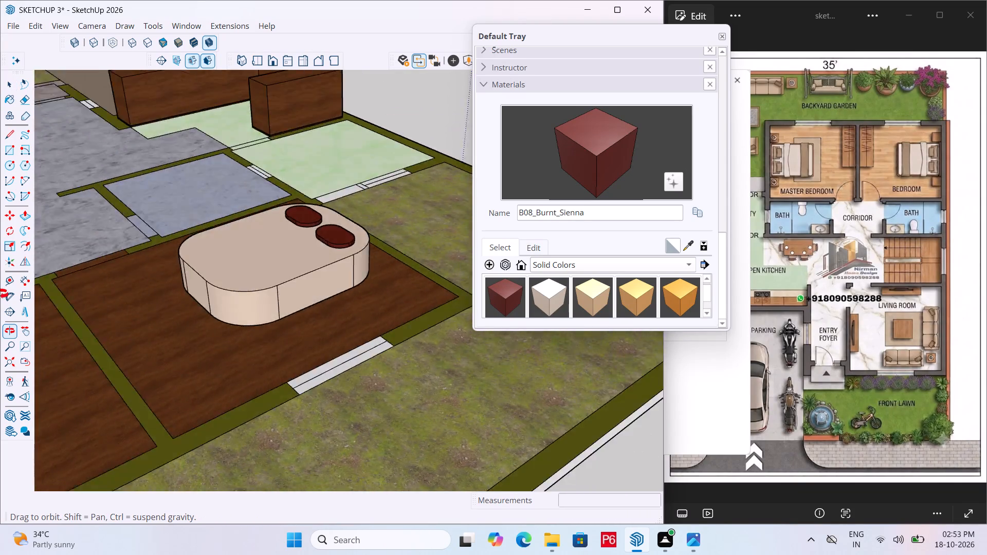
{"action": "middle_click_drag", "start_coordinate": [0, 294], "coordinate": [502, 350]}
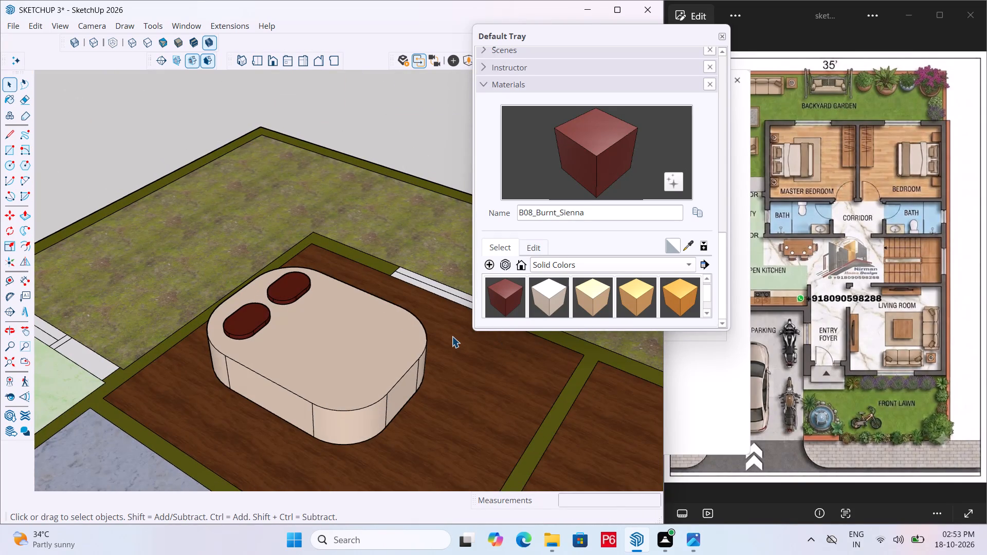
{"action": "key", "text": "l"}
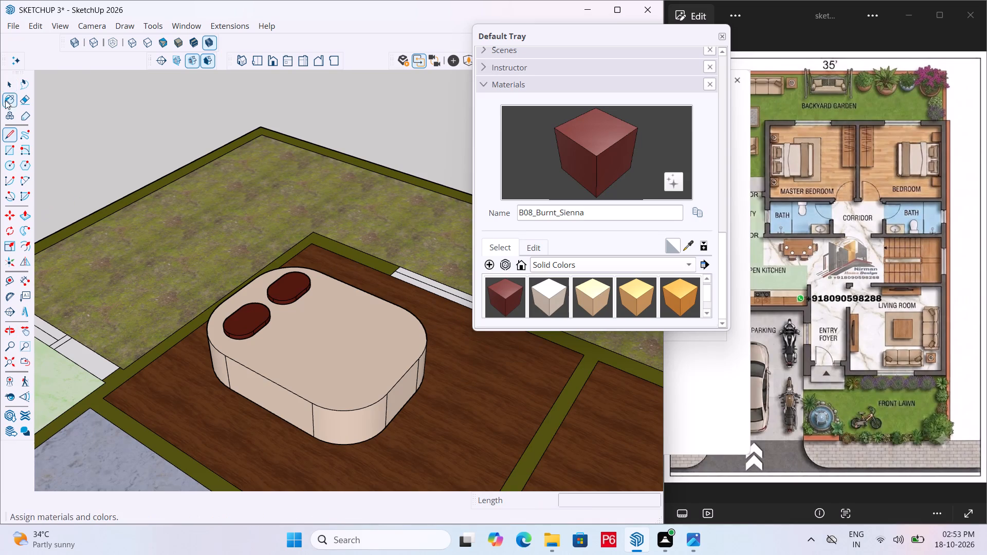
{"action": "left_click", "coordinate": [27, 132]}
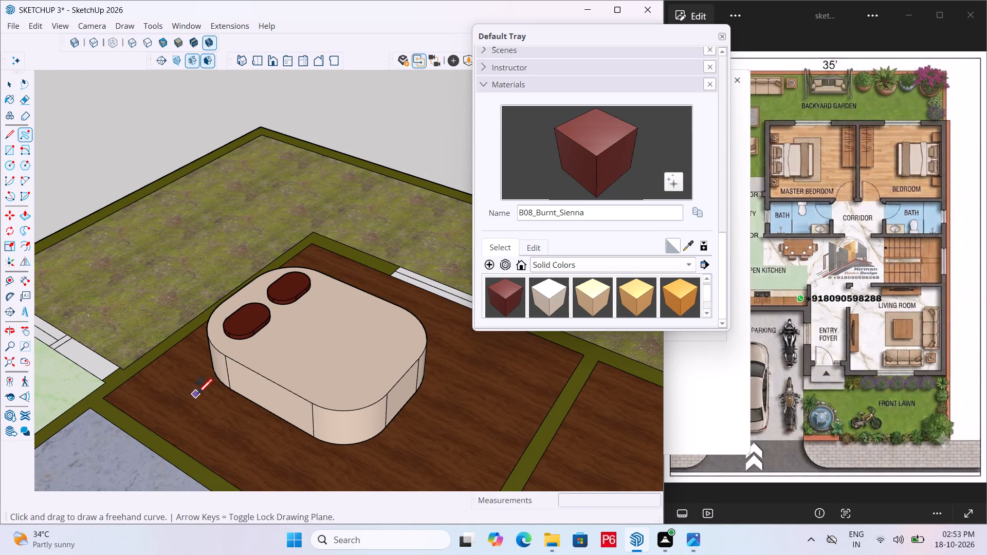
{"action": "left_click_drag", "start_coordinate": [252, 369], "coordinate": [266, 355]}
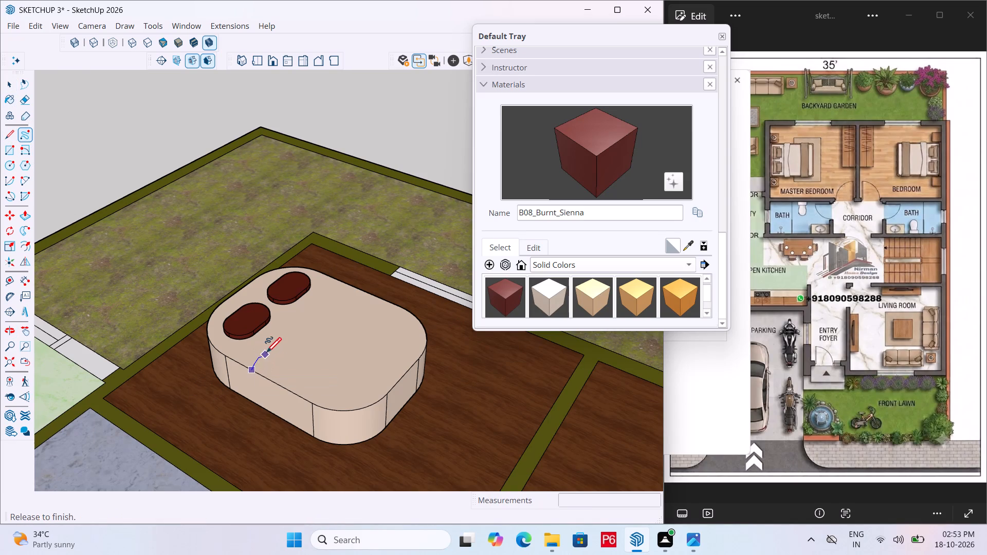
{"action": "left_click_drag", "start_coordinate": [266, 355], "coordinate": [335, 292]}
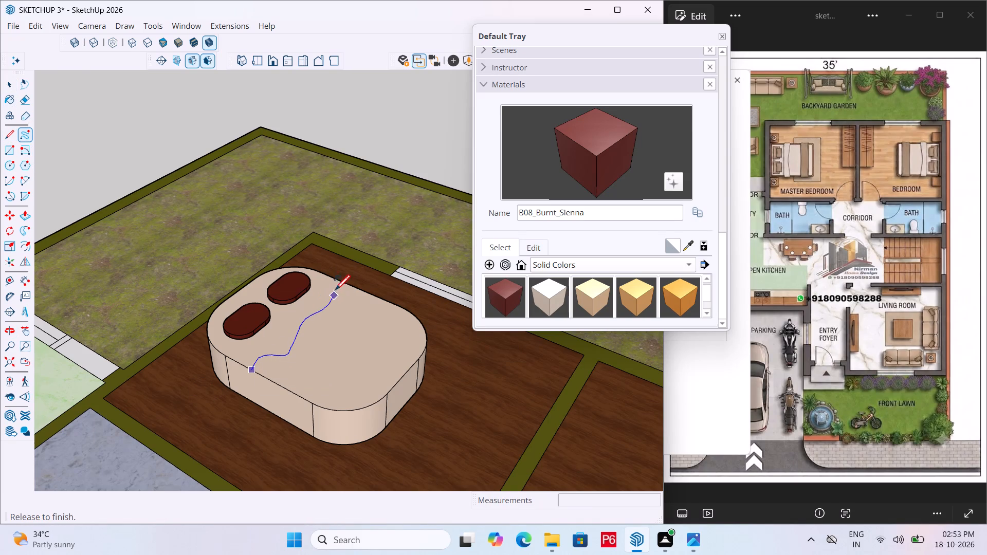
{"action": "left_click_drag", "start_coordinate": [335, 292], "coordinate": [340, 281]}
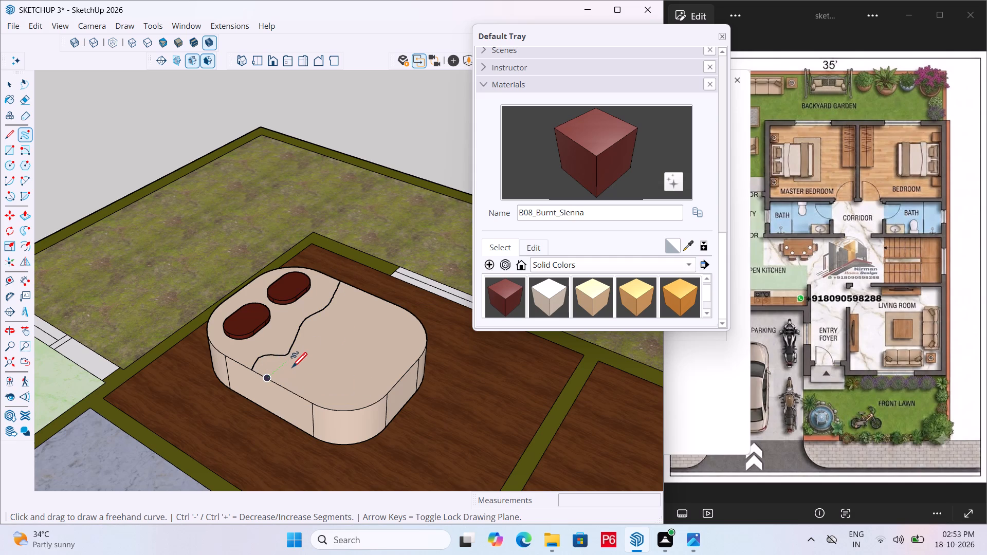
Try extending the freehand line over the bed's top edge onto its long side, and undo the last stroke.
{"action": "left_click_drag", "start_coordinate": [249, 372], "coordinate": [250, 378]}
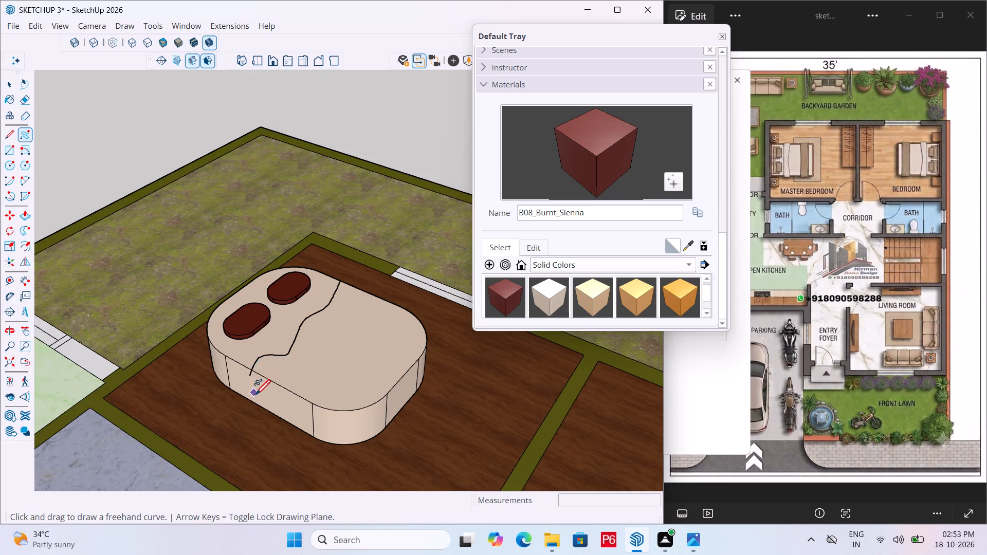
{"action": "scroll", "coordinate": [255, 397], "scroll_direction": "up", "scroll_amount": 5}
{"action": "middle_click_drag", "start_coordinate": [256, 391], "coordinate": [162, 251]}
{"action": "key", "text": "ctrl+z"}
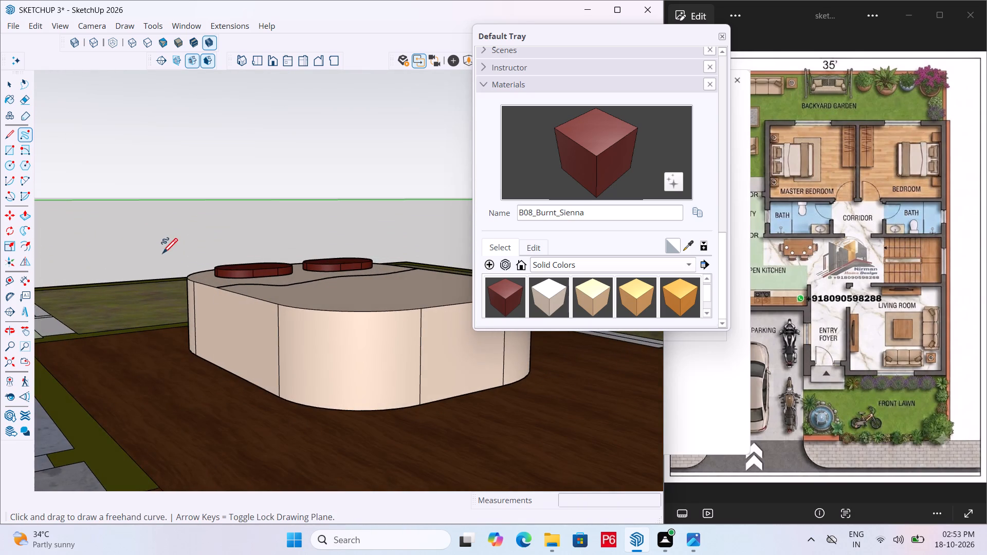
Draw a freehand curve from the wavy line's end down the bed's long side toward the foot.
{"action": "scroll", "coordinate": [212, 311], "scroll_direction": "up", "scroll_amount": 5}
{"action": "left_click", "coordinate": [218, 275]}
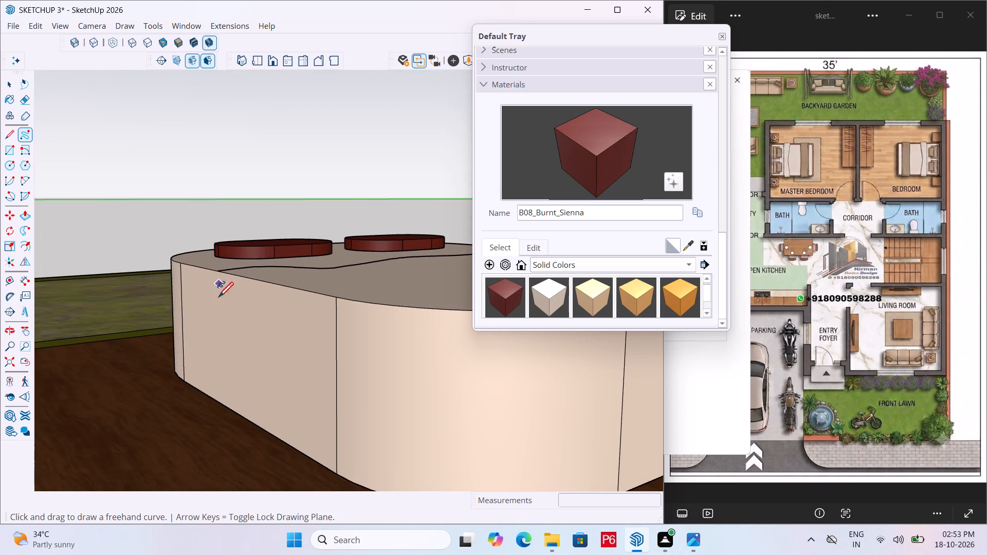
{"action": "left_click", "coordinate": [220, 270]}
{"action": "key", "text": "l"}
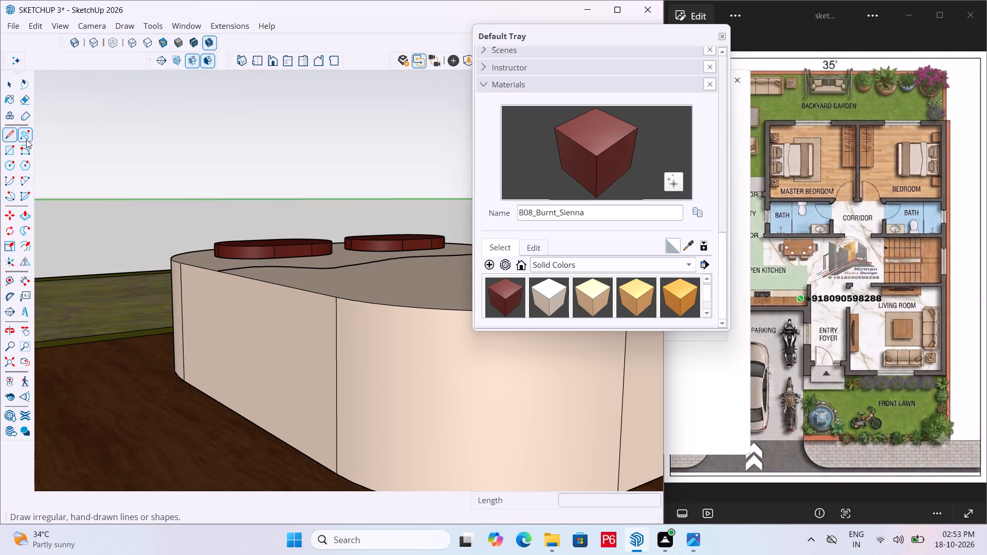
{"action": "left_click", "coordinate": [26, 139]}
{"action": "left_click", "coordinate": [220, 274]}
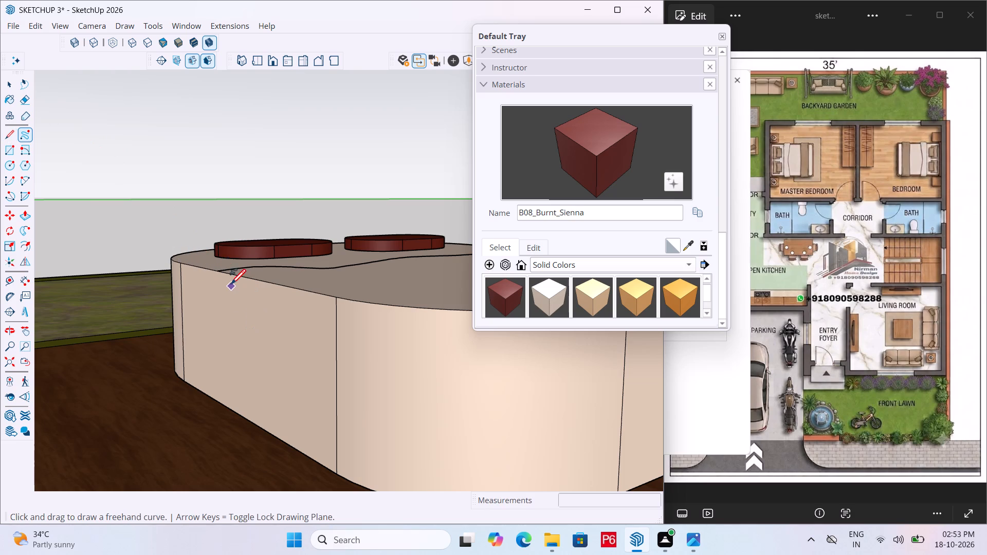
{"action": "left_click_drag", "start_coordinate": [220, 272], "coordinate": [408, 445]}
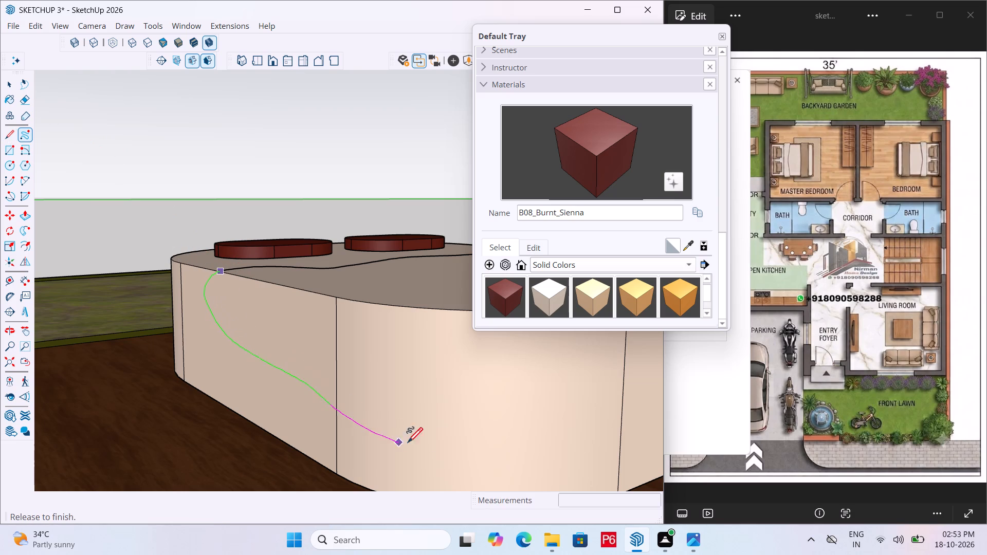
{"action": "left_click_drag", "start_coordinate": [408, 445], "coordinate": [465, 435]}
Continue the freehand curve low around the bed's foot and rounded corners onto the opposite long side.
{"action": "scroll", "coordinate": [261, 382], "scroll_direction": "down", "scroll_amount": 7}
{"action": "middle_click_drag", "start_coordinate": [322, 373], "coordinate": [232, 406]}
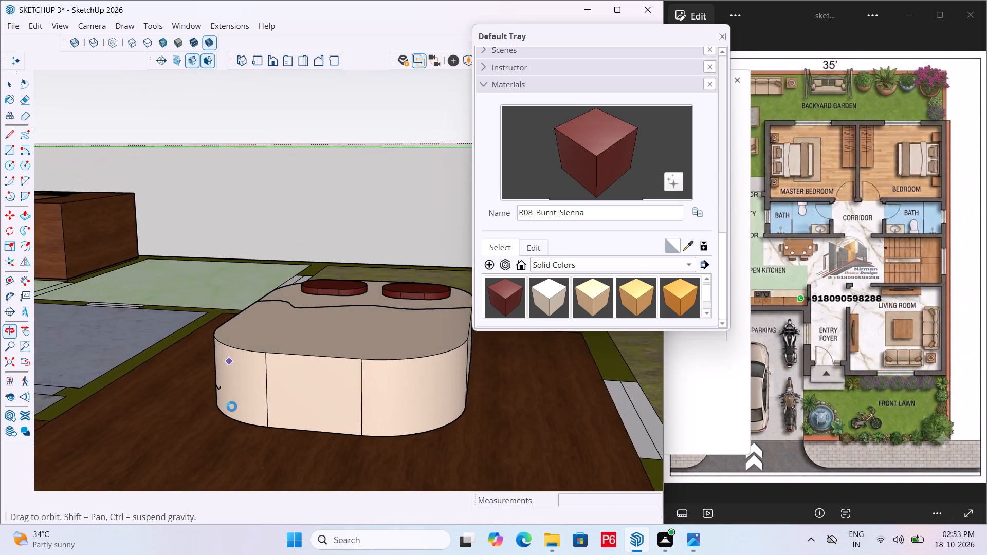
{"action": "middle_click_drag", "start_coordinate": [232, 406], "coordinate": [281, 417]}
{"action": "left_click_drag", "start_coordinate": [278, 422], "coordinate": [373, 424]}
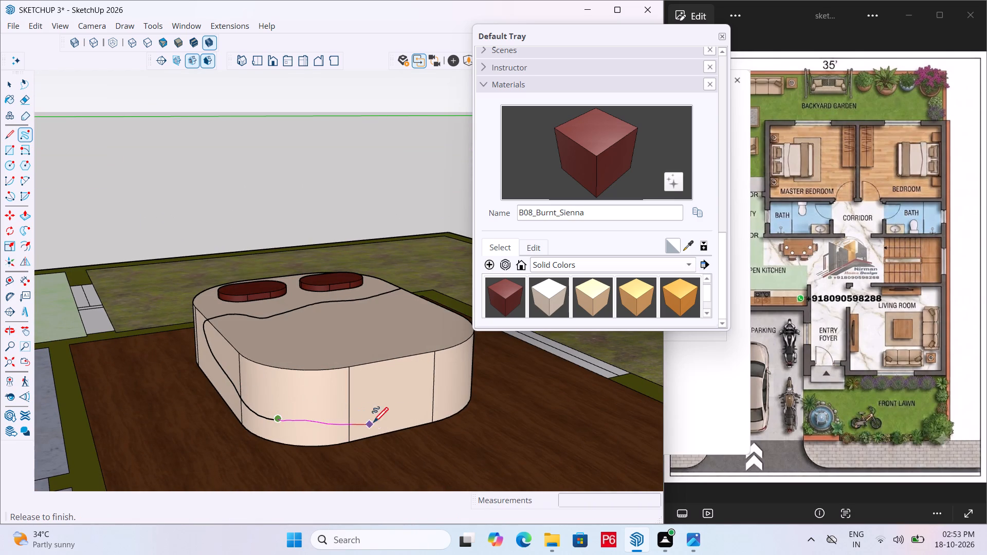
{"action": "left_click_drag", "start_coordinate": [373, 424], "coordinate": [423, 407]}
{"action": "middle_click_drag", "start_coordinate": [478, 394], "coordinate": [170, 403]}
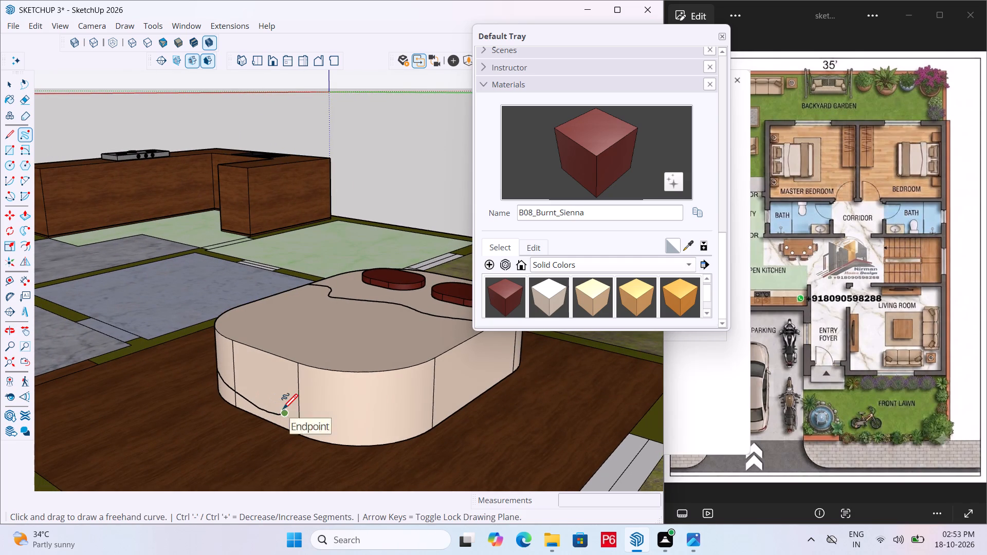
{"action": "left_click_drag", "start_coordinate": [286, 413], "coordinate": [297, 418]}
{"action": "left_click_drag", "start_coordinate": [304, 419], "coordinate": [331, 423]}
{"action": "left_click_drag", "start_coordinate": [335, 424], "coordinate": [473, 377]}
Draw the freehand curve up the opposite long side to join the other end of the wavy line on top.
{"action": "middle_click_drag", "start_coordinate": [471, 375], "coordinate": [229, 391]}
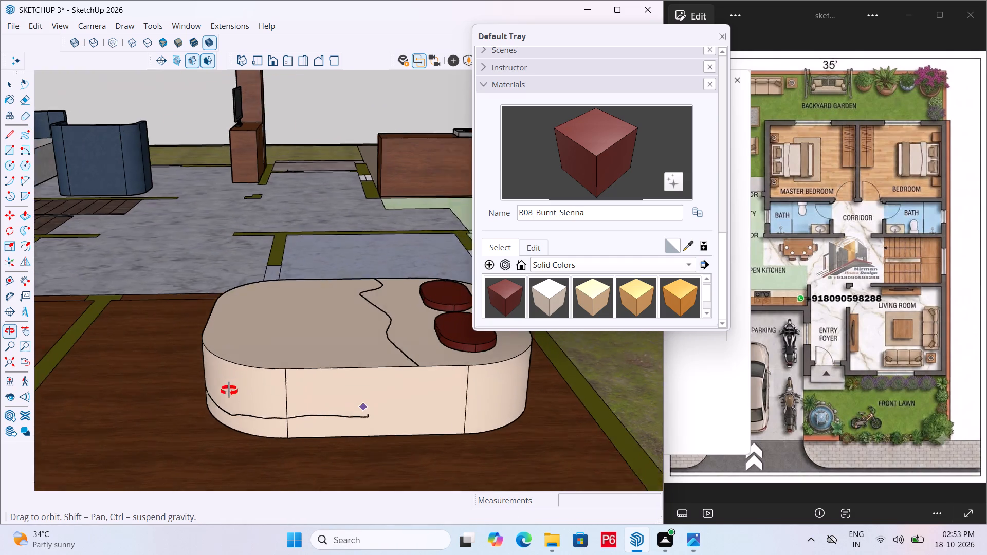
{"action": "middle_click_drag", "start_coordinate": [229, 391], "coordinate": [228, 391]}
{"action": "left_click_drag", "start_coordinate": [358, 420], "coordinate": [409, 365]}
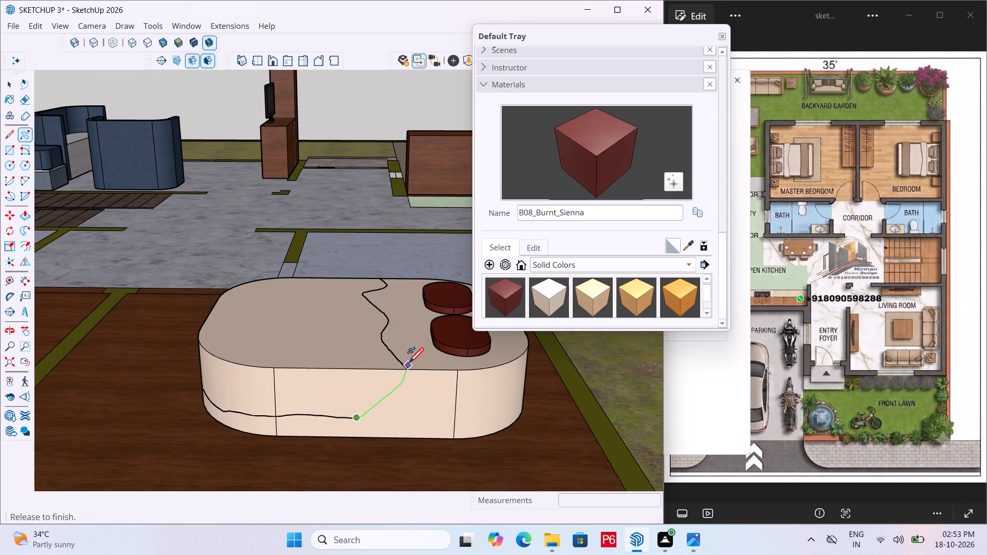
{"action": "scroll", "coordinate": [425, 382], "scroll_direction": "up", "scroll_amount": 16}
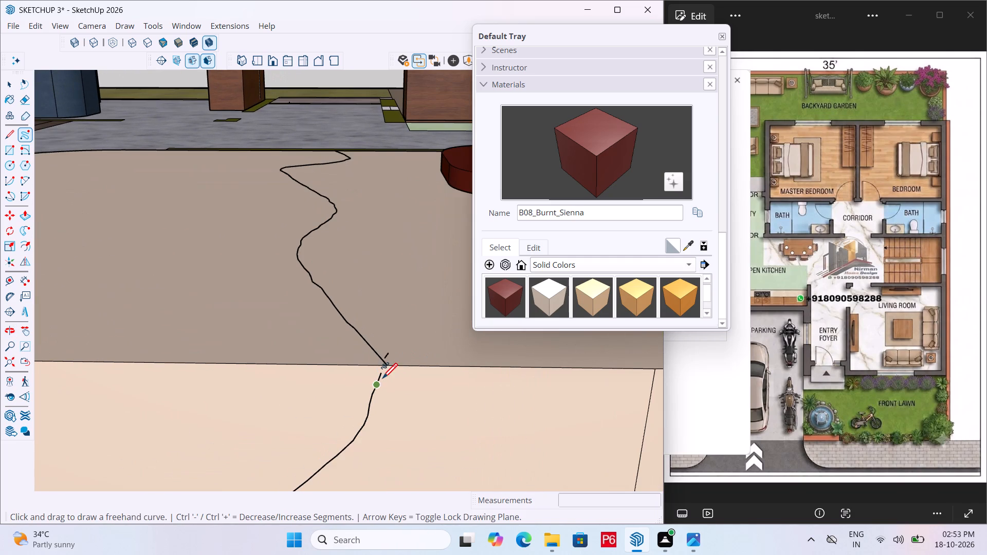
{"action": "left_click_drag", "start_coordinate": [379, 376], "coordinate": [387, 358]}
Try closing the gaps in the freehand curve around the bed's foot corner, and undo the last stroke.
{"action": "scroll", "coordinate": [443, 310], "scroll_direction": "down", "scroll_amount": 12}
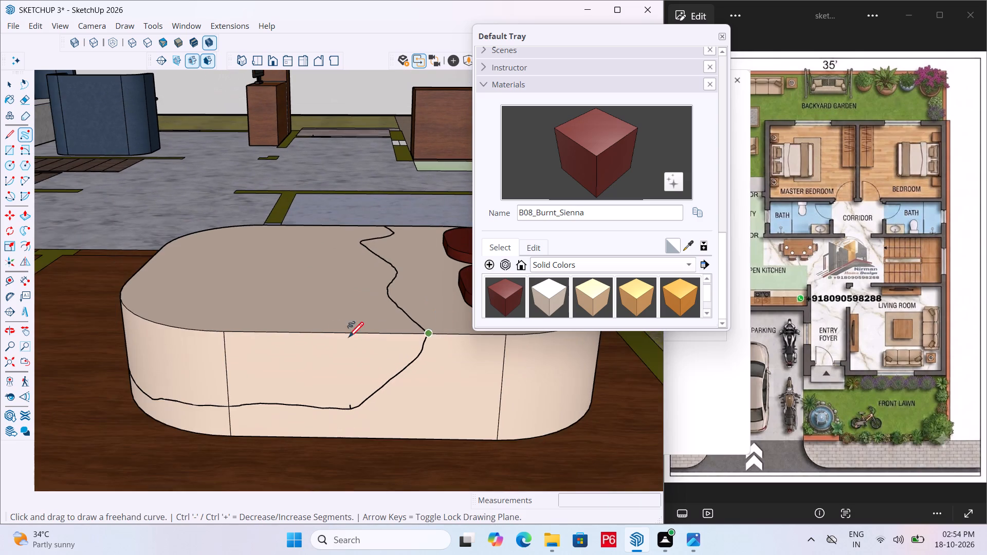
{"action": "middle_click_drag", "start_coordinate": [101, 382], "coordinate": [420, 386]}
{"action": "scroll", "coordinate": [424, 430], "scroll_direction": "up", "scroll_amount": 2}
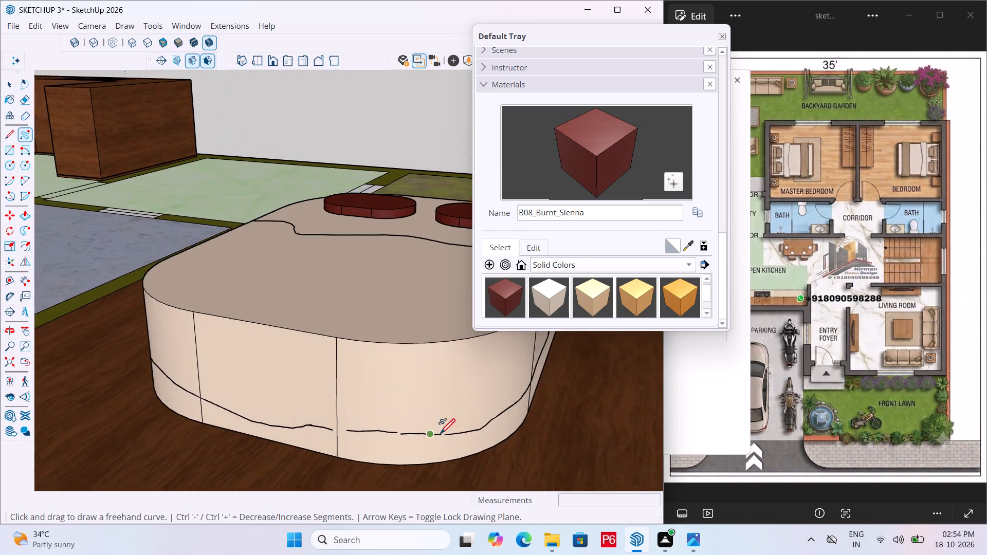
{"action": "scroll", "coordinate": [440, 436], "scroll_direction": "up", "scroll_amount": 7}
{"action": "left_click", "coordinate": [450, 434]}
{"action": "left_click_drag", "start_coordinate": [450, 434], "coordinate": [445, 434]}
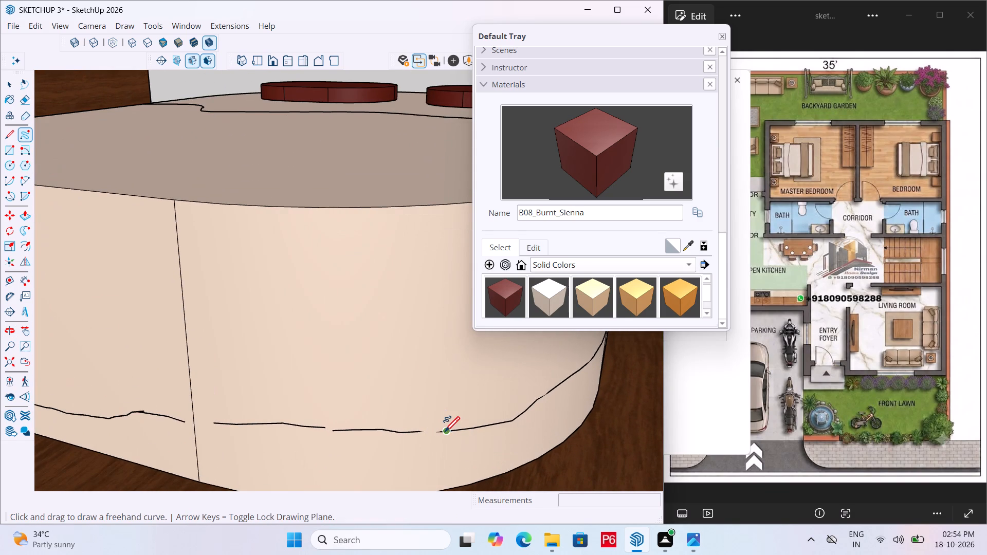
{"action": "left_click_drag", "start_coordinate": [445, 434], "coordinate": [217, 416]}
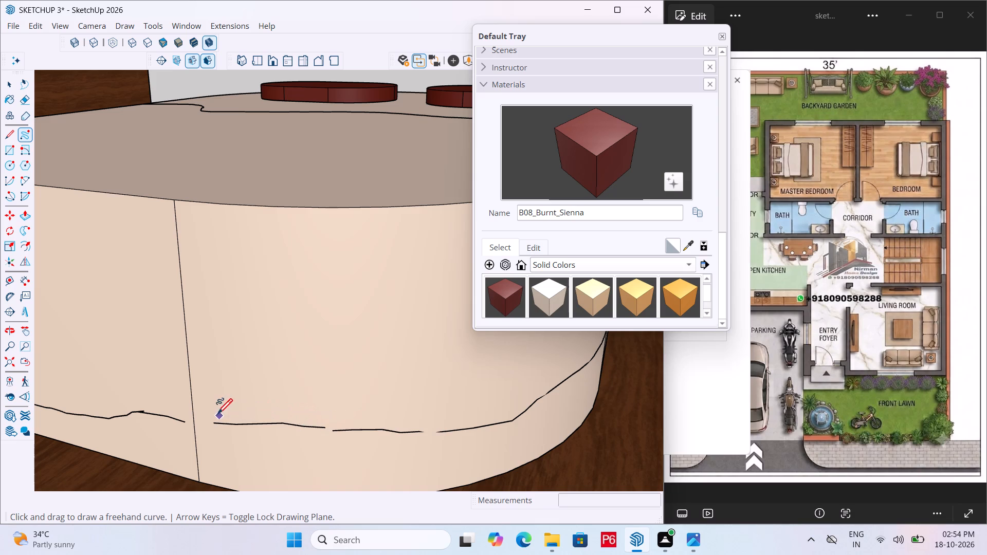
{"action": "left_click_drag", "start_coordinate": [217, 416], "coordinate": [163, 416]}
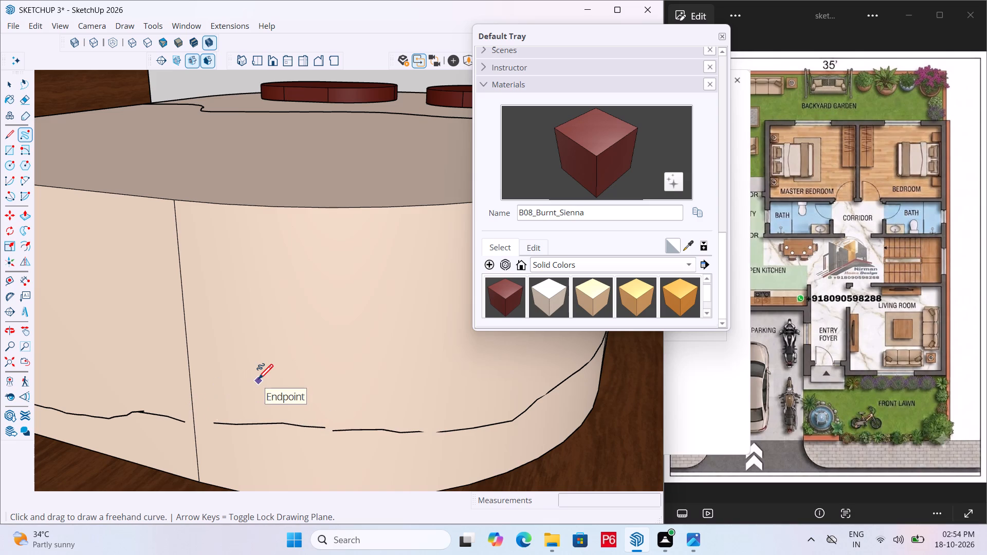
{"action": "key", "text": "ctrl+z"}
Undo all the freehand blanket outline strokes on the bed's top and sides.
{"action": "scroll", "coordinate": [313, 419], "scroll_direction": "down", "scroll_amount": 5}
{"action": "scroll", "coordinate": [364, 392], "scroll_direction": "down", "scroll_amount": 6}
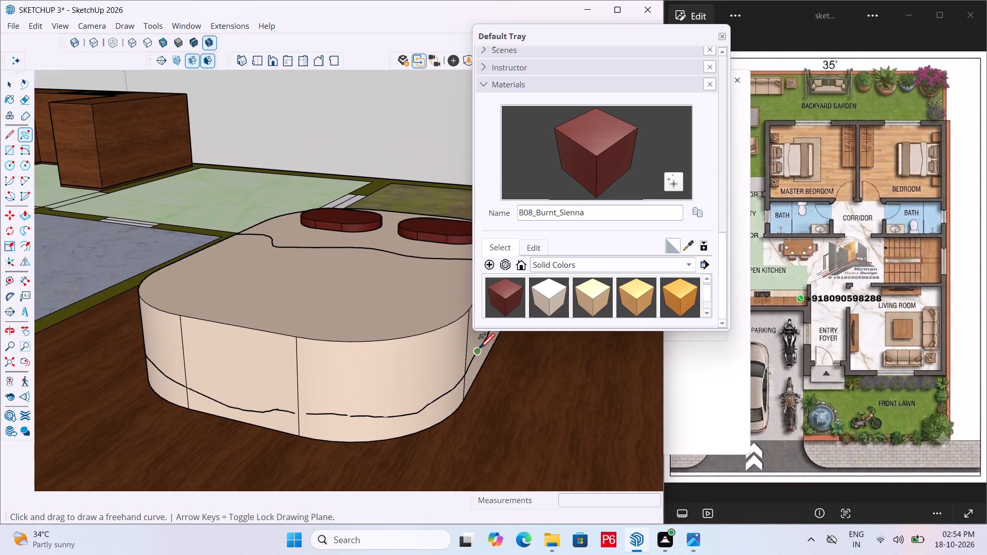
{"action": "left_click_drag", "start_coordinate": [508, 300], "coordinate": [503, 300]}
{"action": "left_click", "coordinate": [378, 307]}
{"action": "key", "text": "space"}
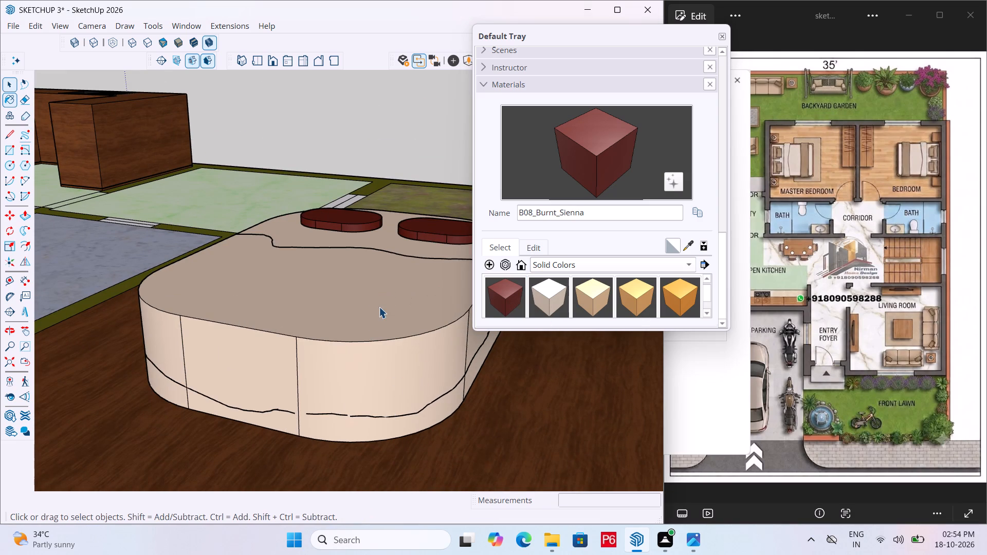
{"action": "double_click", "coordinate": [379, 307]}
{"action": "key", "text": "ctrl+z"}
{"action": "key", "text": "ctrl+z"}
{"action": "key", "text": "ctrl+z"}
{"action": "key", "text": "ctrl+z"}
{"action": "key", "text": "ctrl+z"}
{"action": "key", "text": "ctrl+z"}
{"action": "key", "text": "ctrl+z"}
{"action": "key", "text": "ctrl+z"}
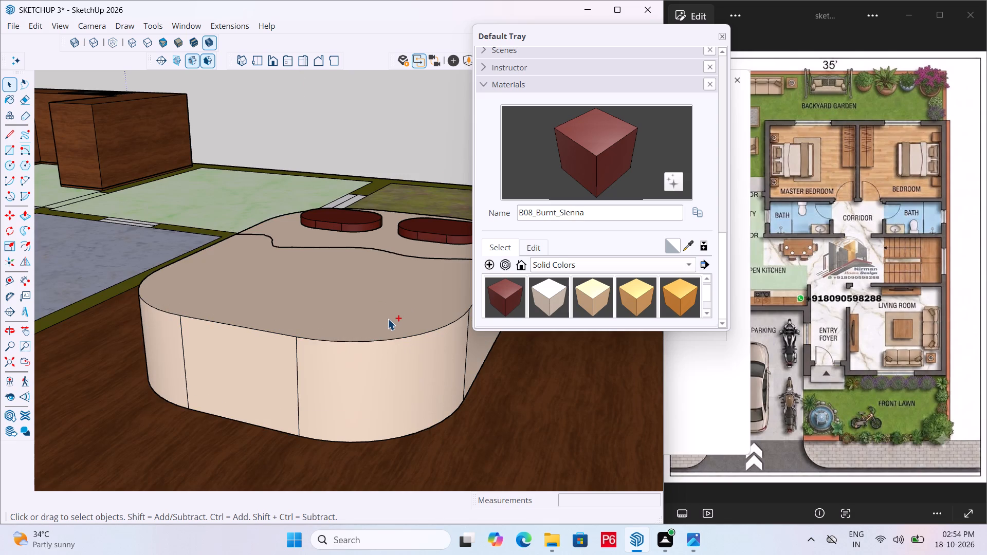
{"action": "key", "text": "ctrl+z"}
Inside the bed's group, draw a wavy freehand line across the top below the pillows and down both long sides.
{"action": "left_click", "coordinate": [327, 321]}
{"action": "double_click", "coordinate": [289, 290]}
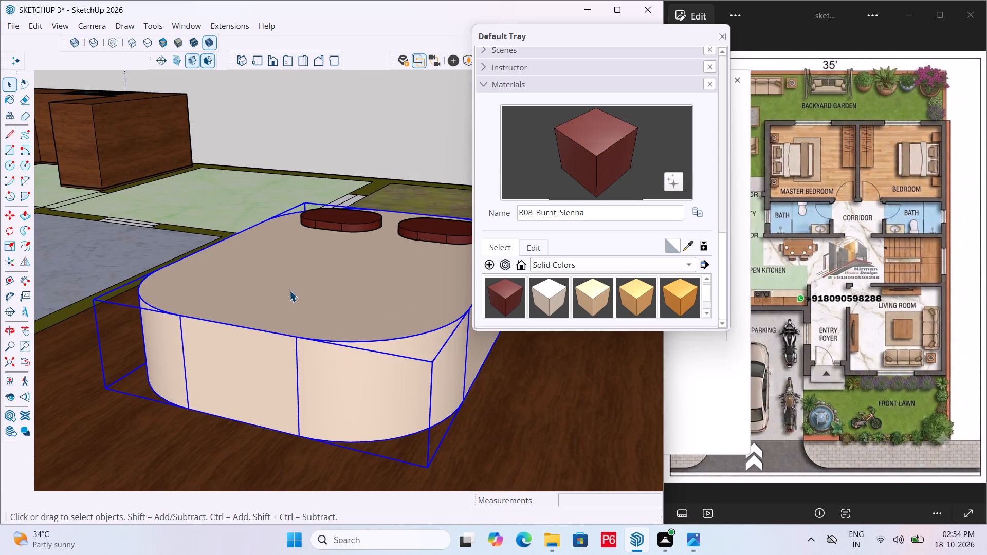
{"action": "left_click", "coordinate": [275, 279]}
{"action": "middle_click_drag", "start_coordinate": [208, 249], "coordinate": [233, 392]}
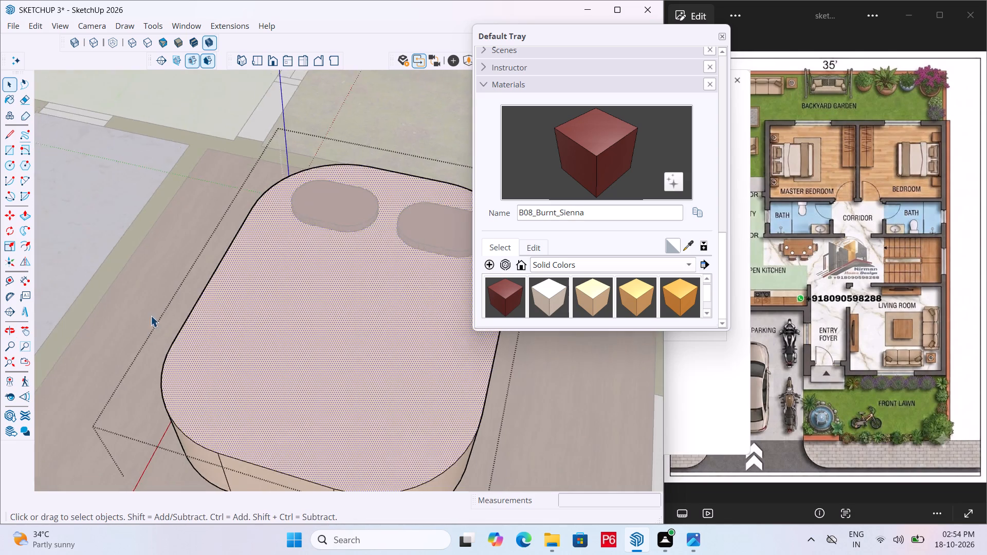
{"action": "scroll", "coordinate": [151, 315], "scroll_direction": "down", "scroll_amount": 5}
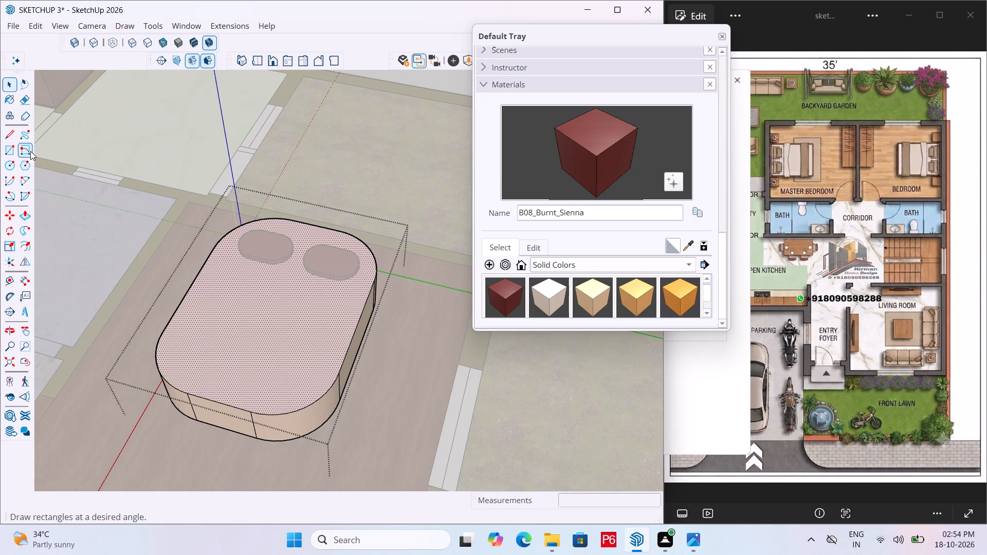
{"action": "left_click", "coordinate": [26, 136]}
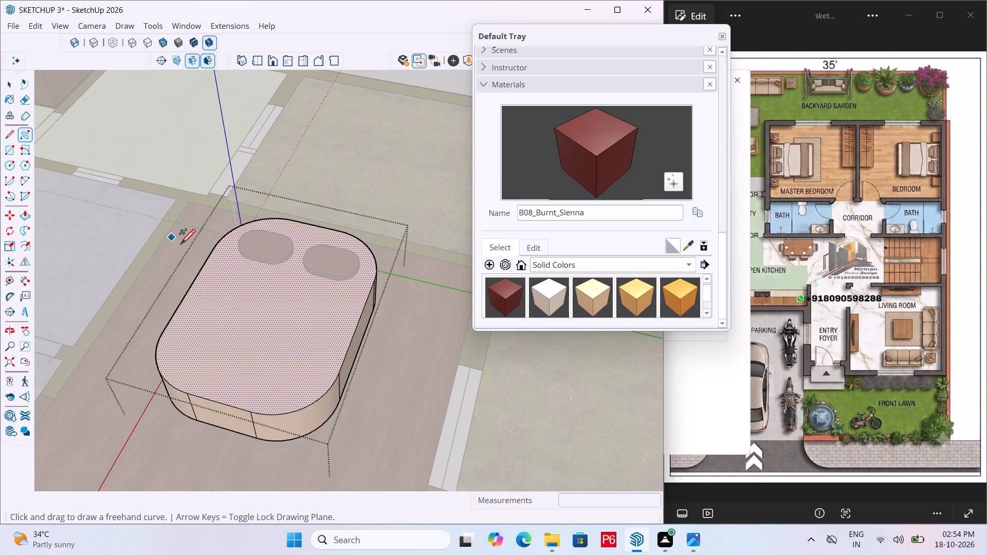
{"action": "left_click_drag", "start_coordinate": [198, 276], "coordinate": [371, 325]}
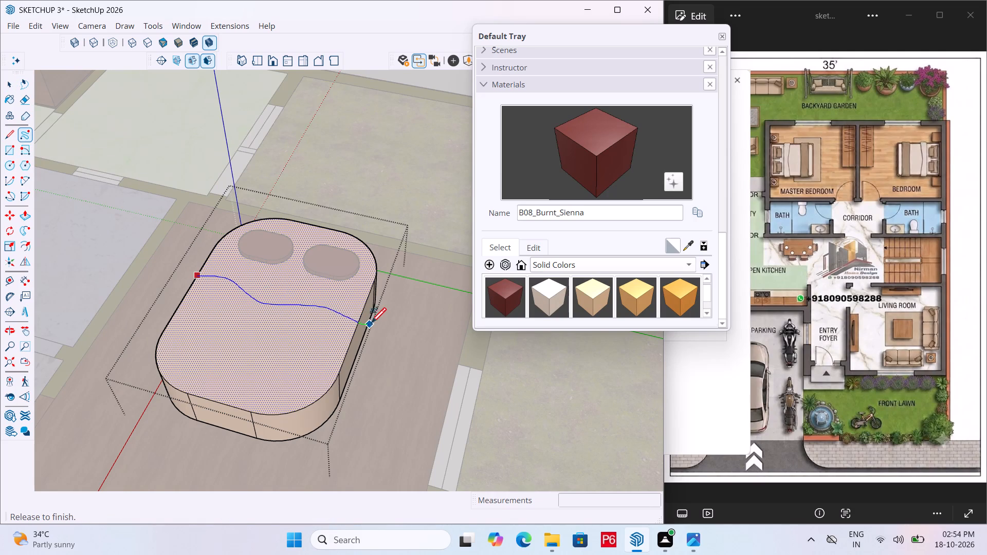
{"action": "left_click_drag", "start_coordinate": [371, 325], "coordinate": [374, 322]}
{"action": "middle_click_drag", "start_coordinate": [364, 327], "coordinate": [0, 139]}
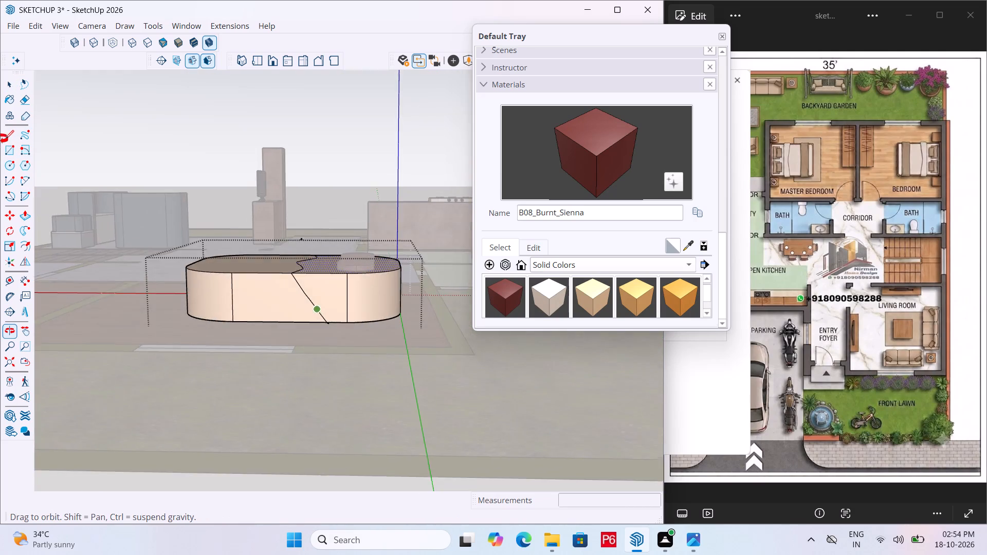
{"action": "middle_click_drag", "start_coordinate": [0, 139], "coordinate": [750, 351]}
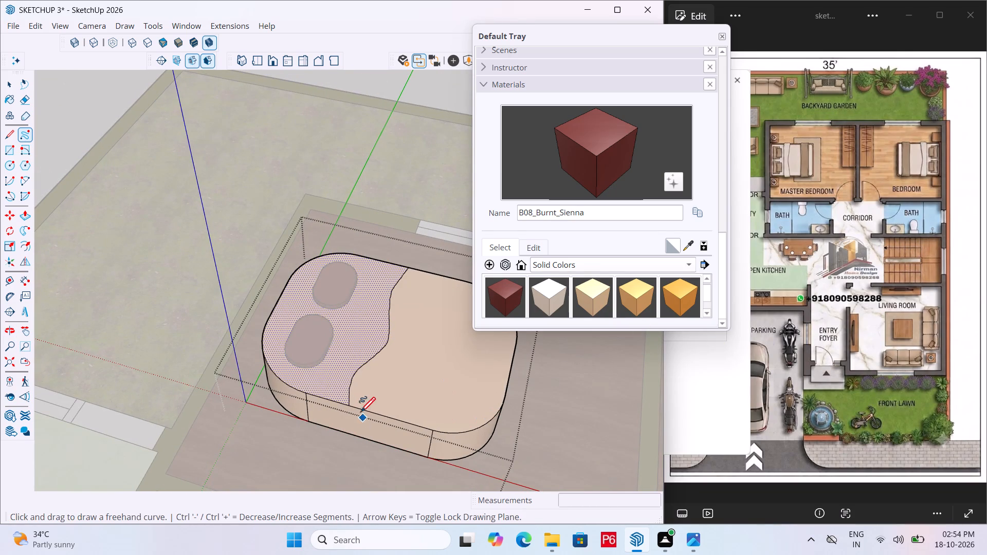
{"action": "left_click_drag", "start_coordinate": [349, 407], "coordinate": [380, 443]}
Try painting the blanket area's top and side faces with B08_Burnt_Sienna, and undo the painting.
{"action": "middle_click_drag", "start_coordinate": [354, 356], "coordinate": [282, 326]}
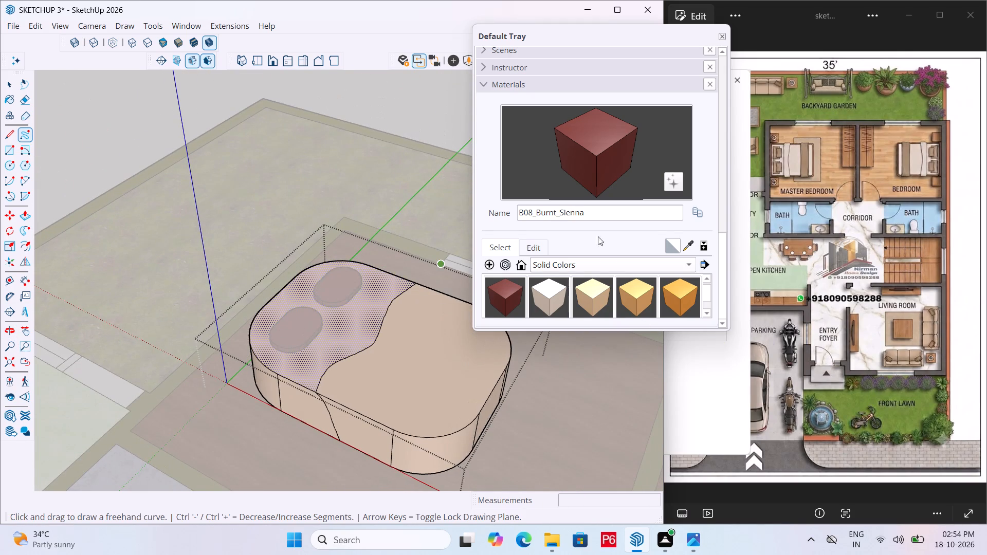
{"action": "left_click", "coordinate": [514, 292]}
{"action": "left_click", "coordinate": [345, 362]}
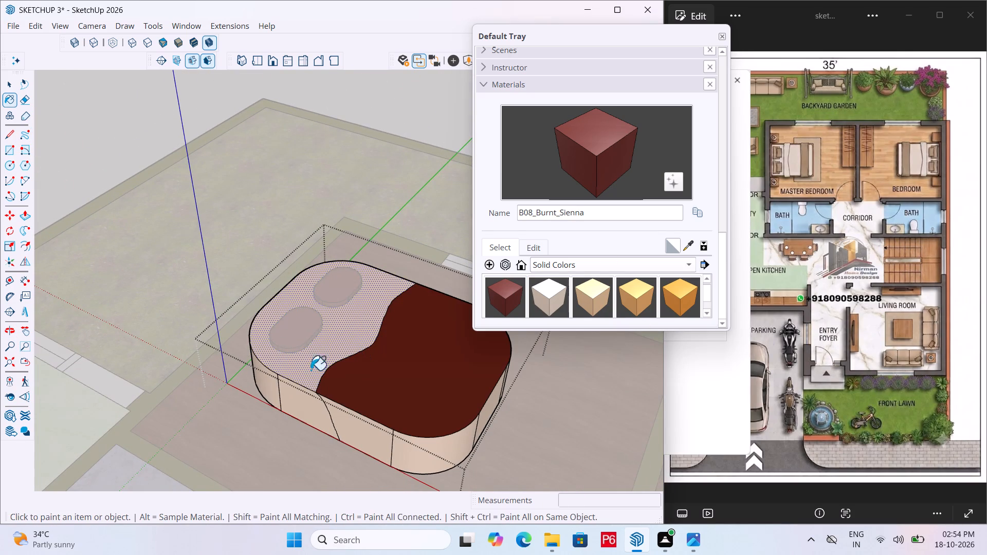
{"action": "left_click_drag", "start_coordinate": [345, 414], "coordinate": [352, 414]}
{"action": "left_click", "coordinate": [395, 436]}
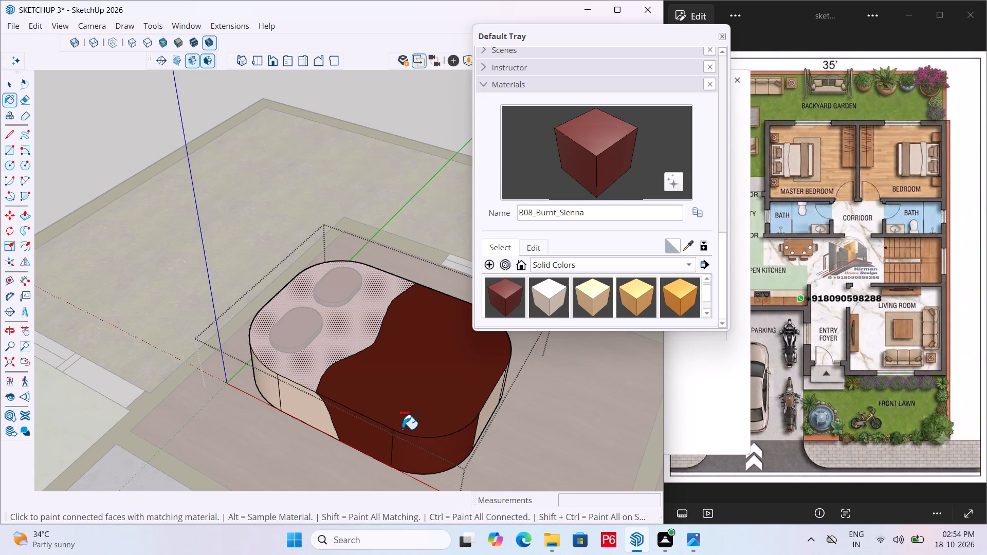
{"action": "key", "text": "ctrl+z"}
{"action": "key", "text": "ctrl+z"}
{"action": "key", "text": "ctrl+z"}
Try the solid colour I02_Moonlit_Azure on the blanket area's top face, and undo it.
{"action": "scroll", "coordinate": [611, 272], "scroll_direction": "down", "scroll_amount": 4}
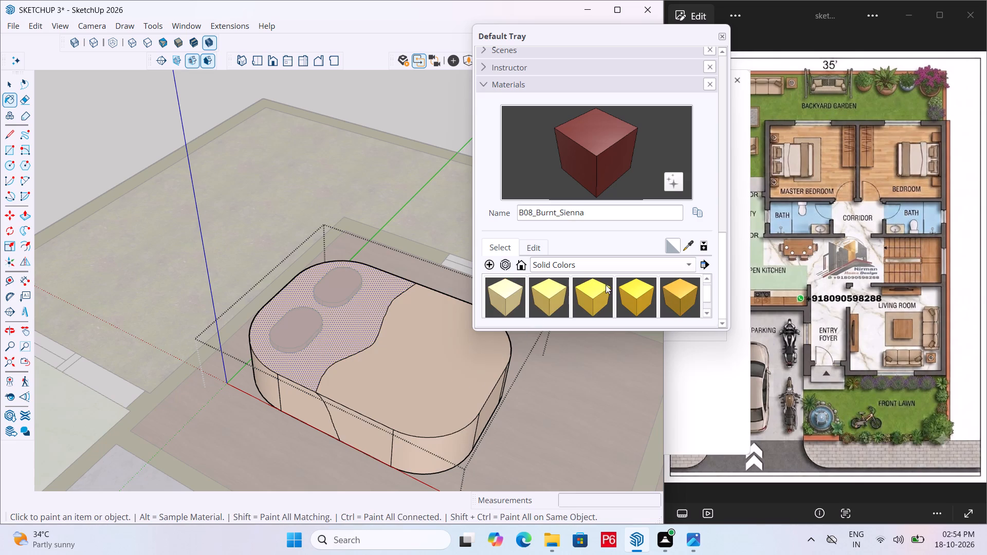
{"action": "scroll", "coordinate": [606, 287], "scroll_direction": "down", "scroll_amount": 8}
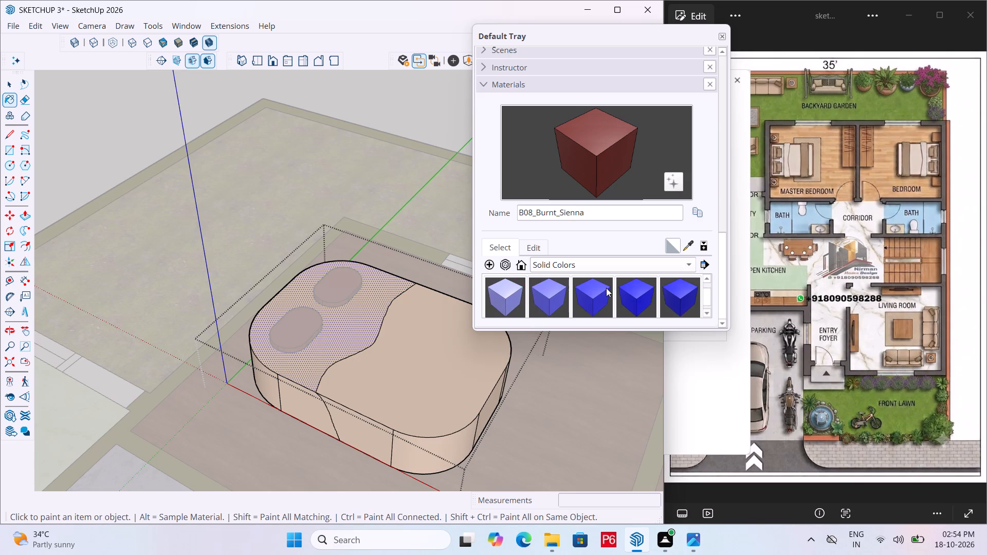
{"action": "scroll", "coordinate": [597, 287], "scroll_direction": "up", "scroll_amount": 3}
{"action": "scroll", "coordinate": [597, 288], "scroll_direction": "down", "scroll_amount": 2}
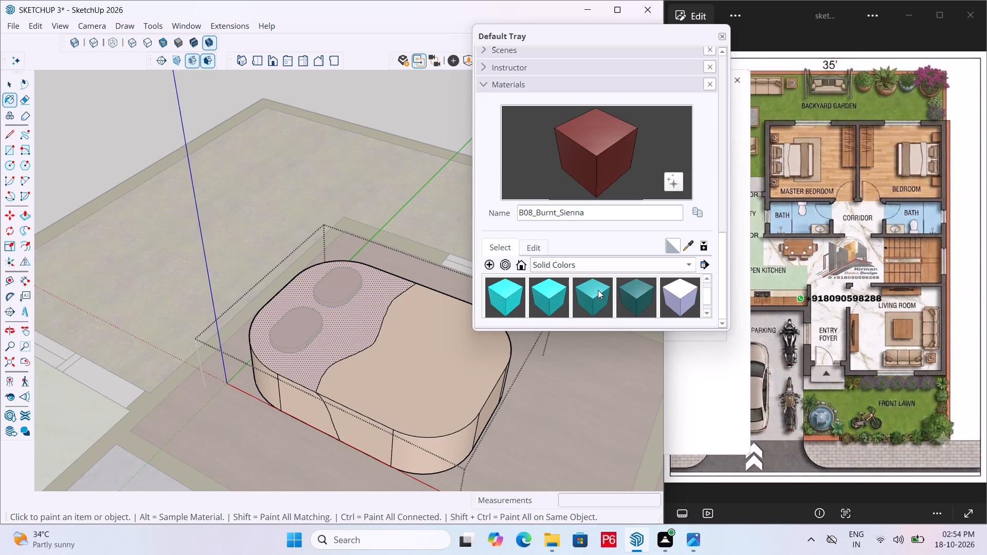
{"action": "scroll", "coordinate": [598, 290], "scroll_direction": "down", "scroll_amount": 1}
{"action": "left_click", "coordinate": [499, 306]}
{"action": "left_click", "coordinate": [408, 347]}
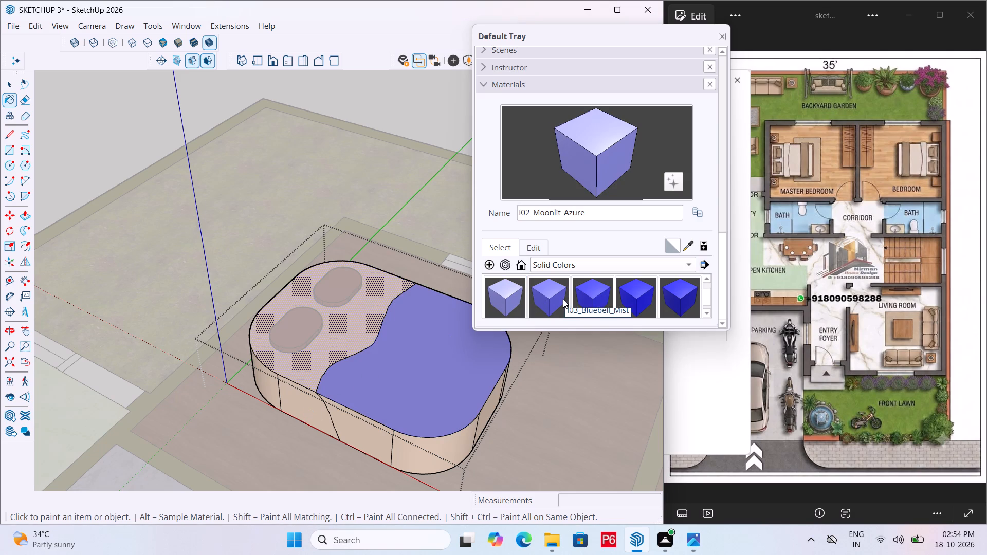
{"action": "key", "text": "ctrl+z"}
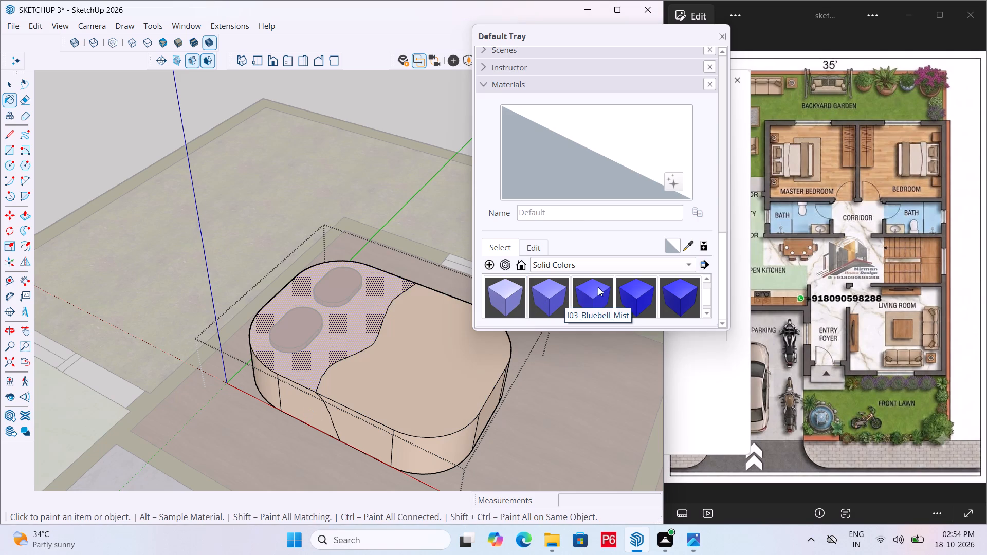
Paint the blanket area's top, long sides, foot and rounded corners with the solid colour K02_Rosy_Glow, and leave the bed's group.
{"action": "scroll", "coordinate": [599, 294], "scroll_direction": "down", "scroll_amount": 4}
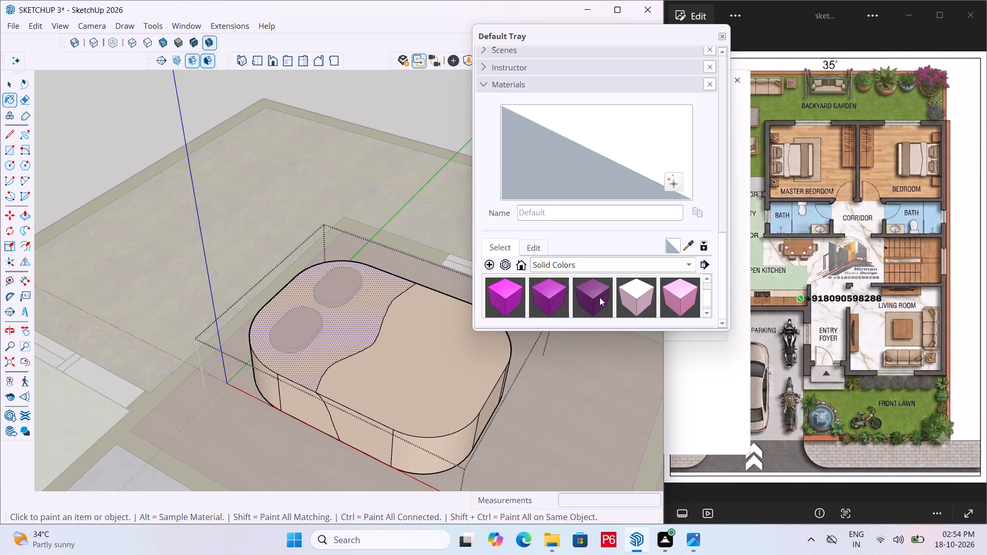
{"action": "scroll", "coordinate": [570, 306], "scroll_direction": "up", "scroll_amount": 1}
{"action": "left_click", "coordinate": [551, 297]}
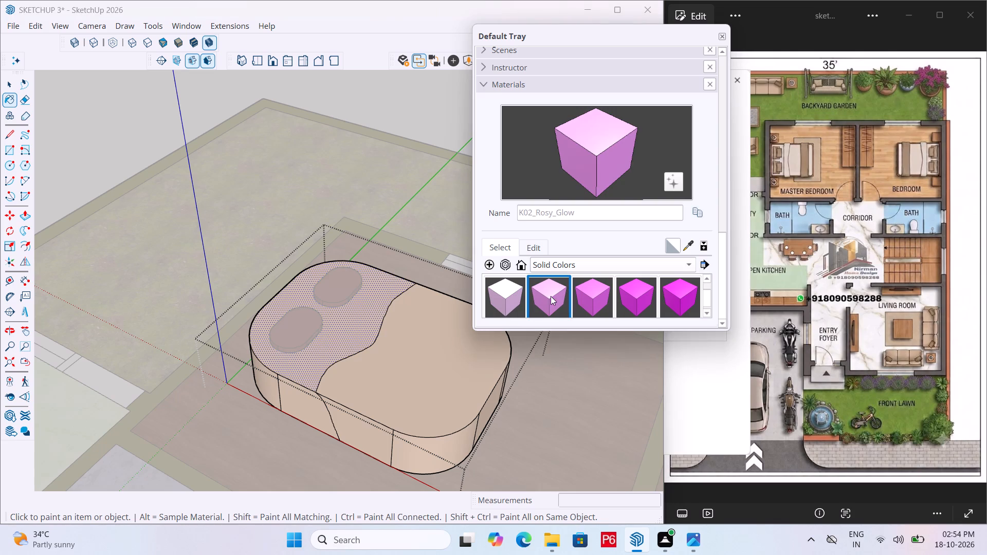
{"action": "left_click", "coordinate": [346, 359]}
{"action": "left_click", "coordinate": [354, 367]}
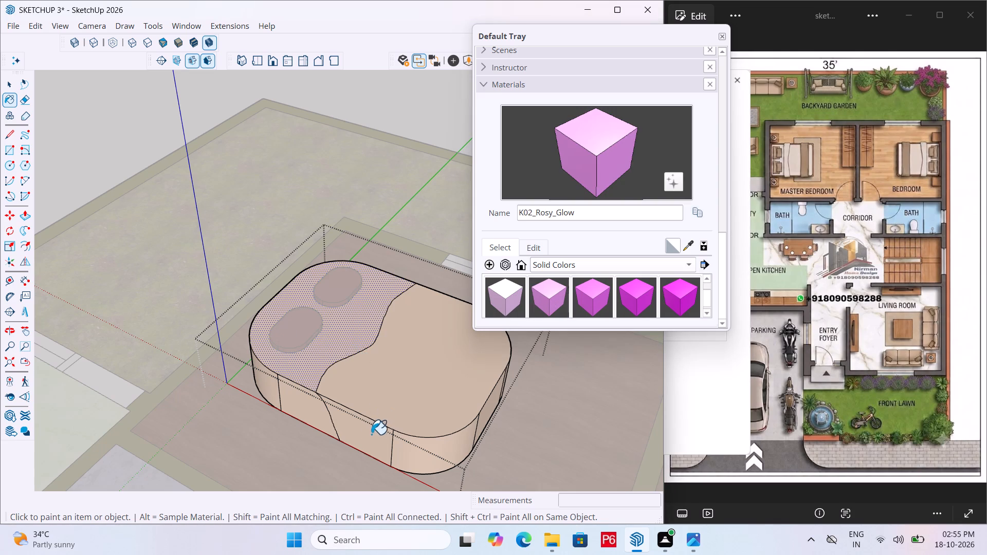
{"action": "scroll", "coordinate": [365, 438], "scroll_direction": "up", "scroll_amount": 1}
{"action": "left_click", "coordinate": [369, 433]}
{"action": "left_click", "coordinate": [423, 452]}
{"action": "middle_click_drag", "start_coordinate": [503, 427], "coordinate": [229, 432]}
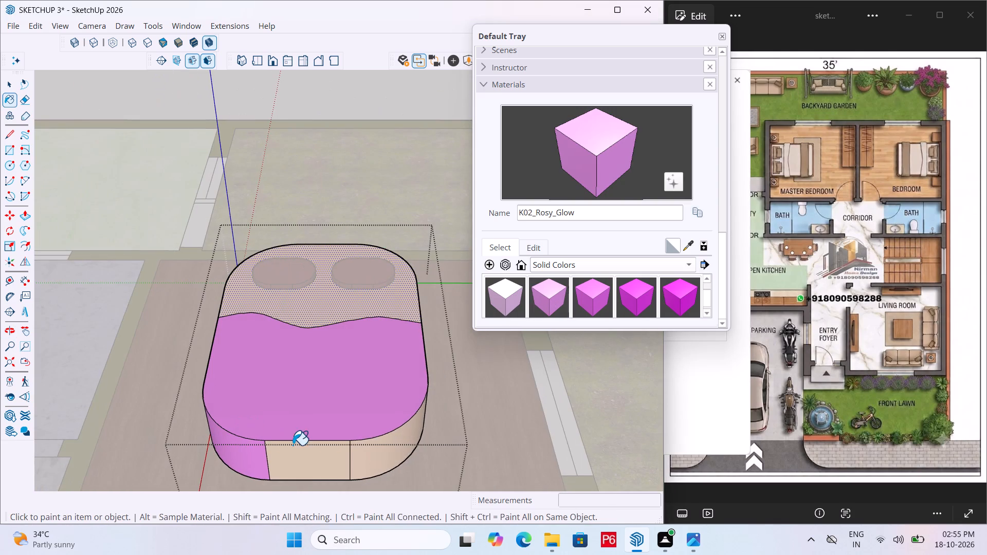
{"action": "left_click_drag", "start_coordinate": [305, 461], "coordinate": [318, 453]}
{"action": "middle_click_drag", "start_coordinate": [391, 444], "coordinate": [231, 451]}
{"action": "left_click_drag", "start_coordinate": [252, 425], "coordinate": [260, 424]}
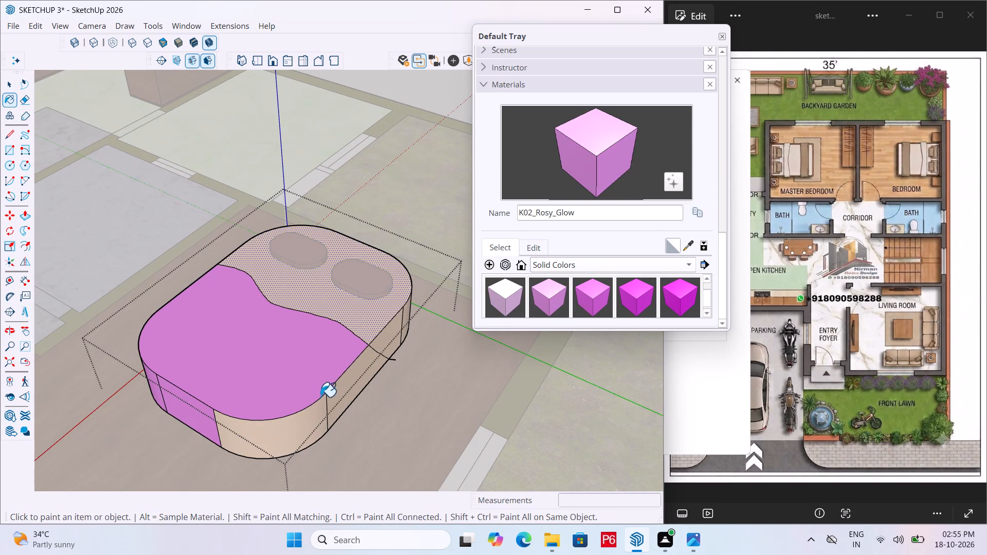
{"action": "left_click", "coordinate": [349, 384]}
{"action": "key", "text": "space"}
{"action": "key", "text": "Escape"}
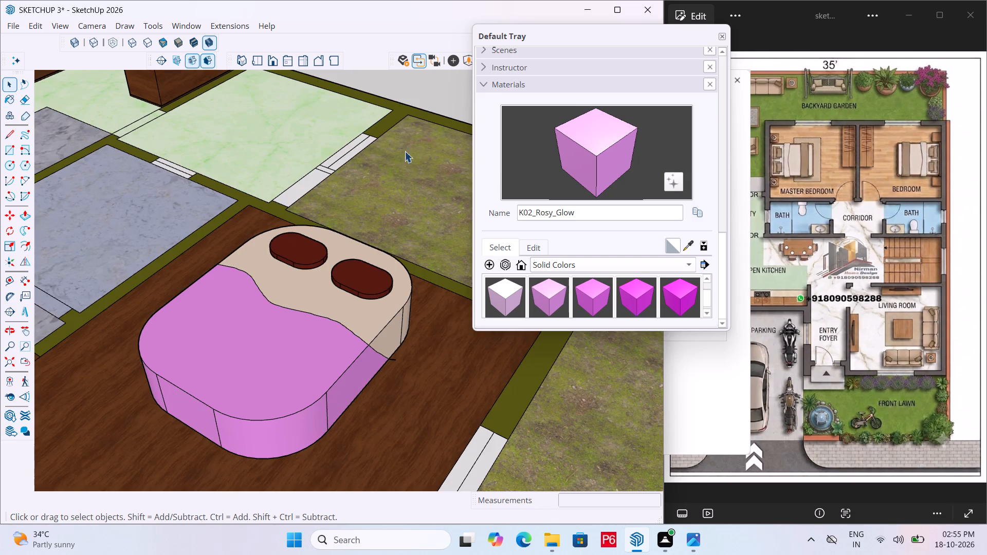
Save the model with the painted blanket.
{"action": "middle_click_drag", "start_coordinate": [168, 398], "coordinate": [549, 379]}
{"action": "scroll", "coordinate": [221, 264], "scroll_direction": "down", "scroll_amount": 6}
{"action": "scroll", "coordinate": [375, 343], "scroll_direction": "down", "scroll_amount": 6}
{"action": "scroll", "coordinate": [216, 336], "scroll_direction": "down", "scroll_amount": 7}
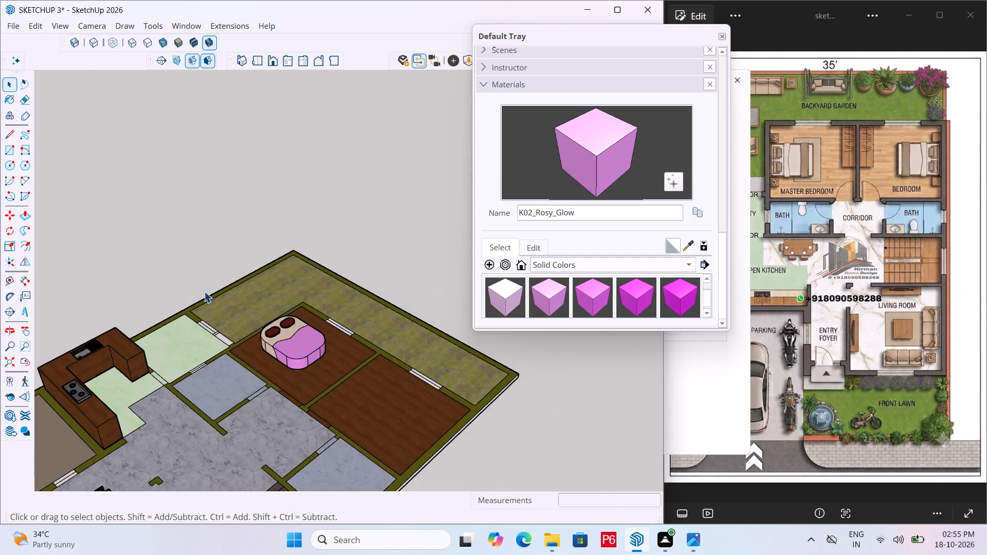
{"action": "scroll", "coordinate": [272, 269], "scroll_direction": "down", "scroll_amount": 5}
{"action": "key", "text": "ctrl+s"}
{"action": "key", "text": "ctrl+s"}
Inside the bed's group, raise the pink blanket's top face by 1 inch with Push/Pull.
{"action": "scroll", "coordinate": [278, 319], "scroll_direction": "up", "scroll_amount": 5, "text": "ctrl"}
{"action": "scroll", "coordinate": [281, 318], "scroll_direction": "up", "scroll_amount": 11}
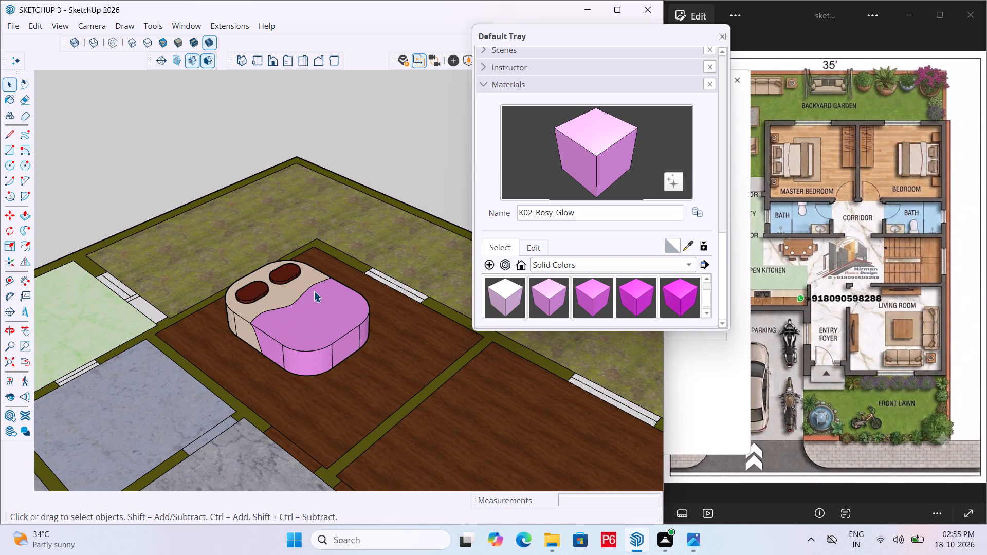
{"action": "left_click", "coordinate": [304, 315]}
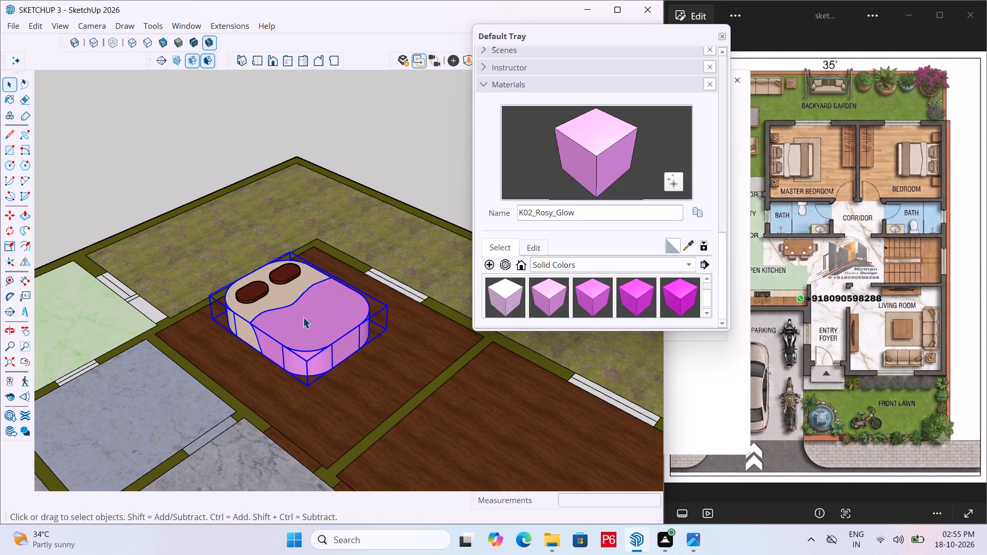
{"action": "double_click", "coordinate": [303, 317]}
{"action": "left_click", "coordinate": [263, 317]}
{"action": "key", "text": "p"}
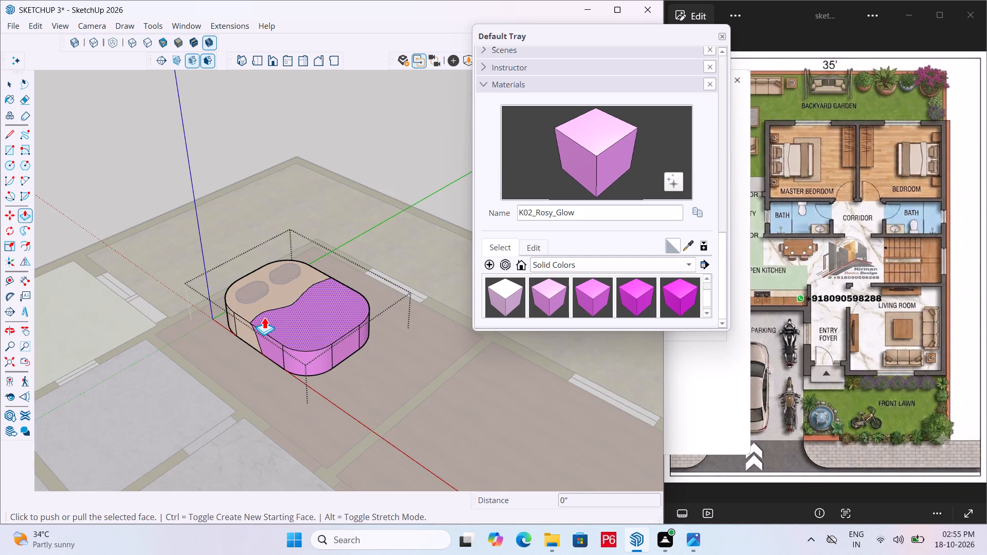
{"action": "left_click", "coordinate": [264, 317]}
{"action": "middle_click_drag", "start_coordinate": [266, 312], "coordinate": [356, 330]}
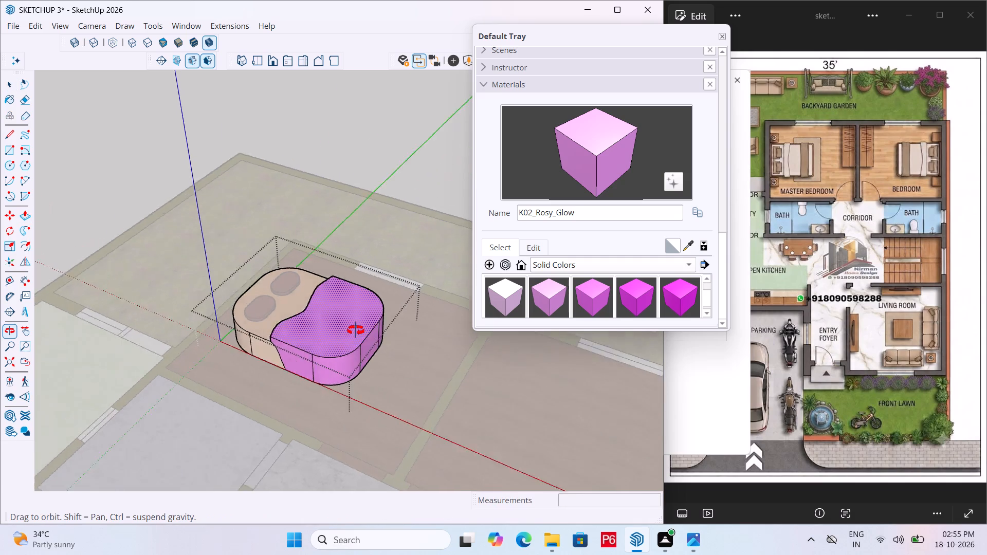
{"action": "middle_click_drag", "start_coordinate": [356, 330], "coordinate": [550, 348]}
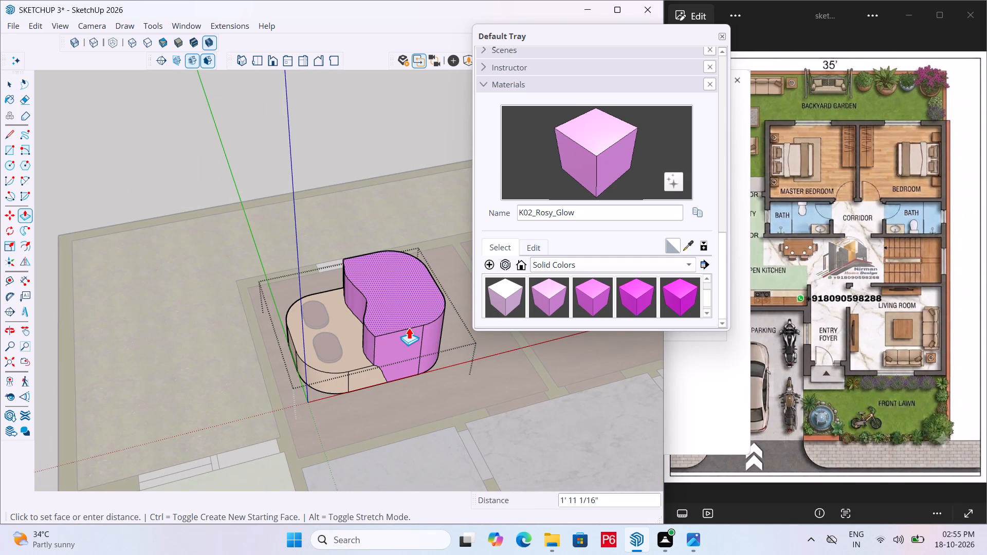
{"action": "type", "text": "1\""}
{"action": "key", "text": "Return"}
Repeat the 1 inch Push/Pull outward on the blanket's flat faces along both long sides and the foot.
{"action": "scroll", "coordinate": [405, 370], "scroll_direction": "up", "scroll_amount": 4}
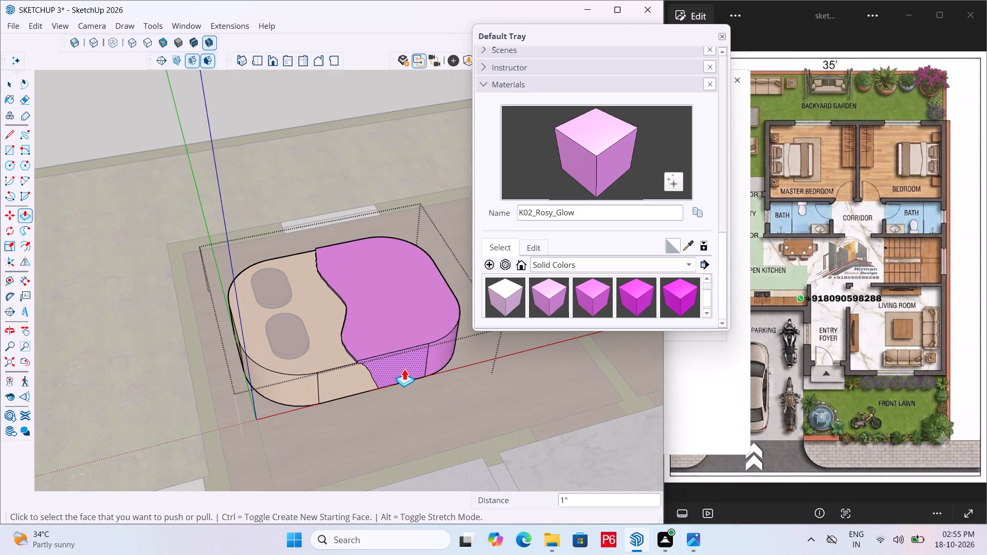
{"action": "double_click", "coordinate": [400, 368]}
{"action": "middle_click_drag", "start_coordinate": [500, 372], "coordinate": [101, 354]}
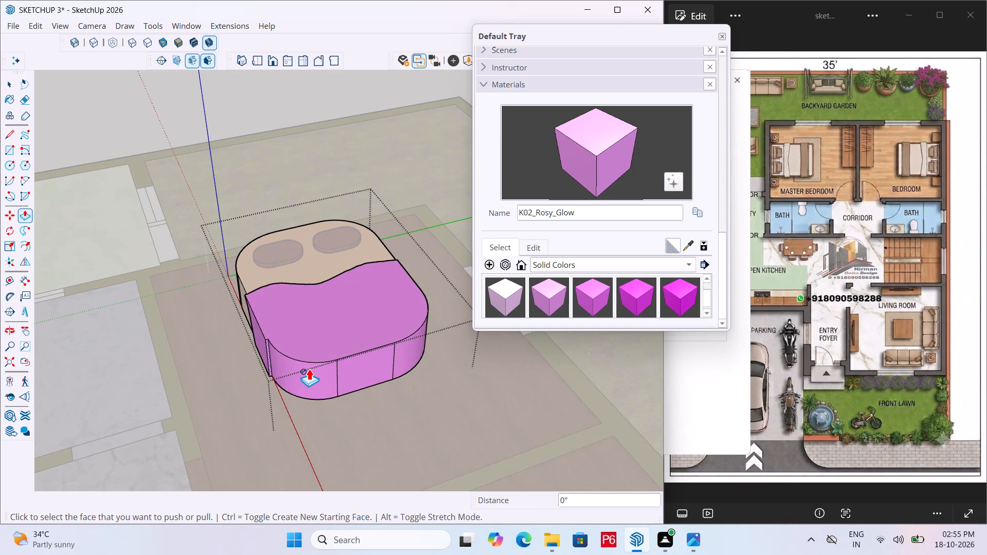
{"action": "double_click", "coordinate": [309, 368]}
{"action": "left_click", "coordinate": [301, 385]}
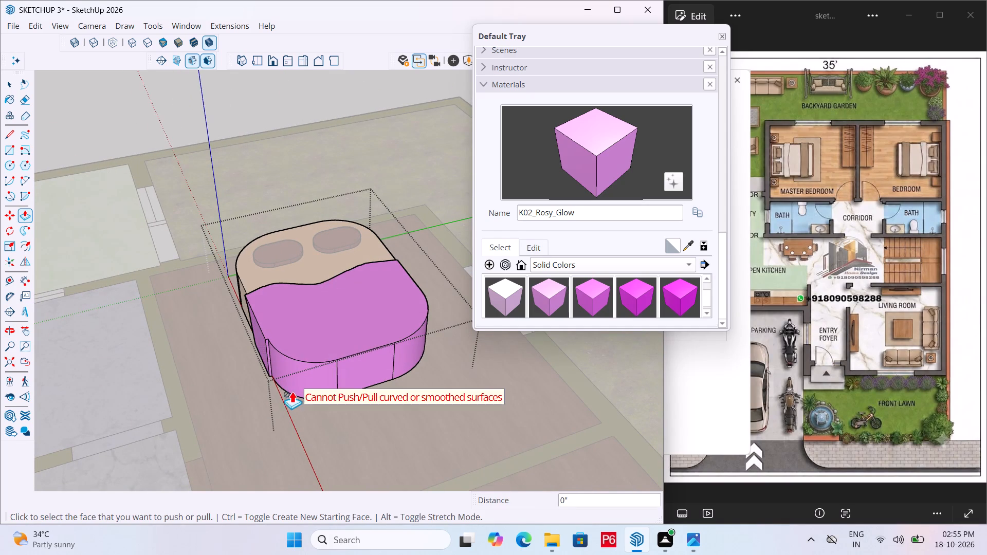
{"action": "double_click", "coordinate": [361, 366]}
{"action": "middle_click_drag", "start_coordinate": [407, 358], "coordinate": [123, 386]}
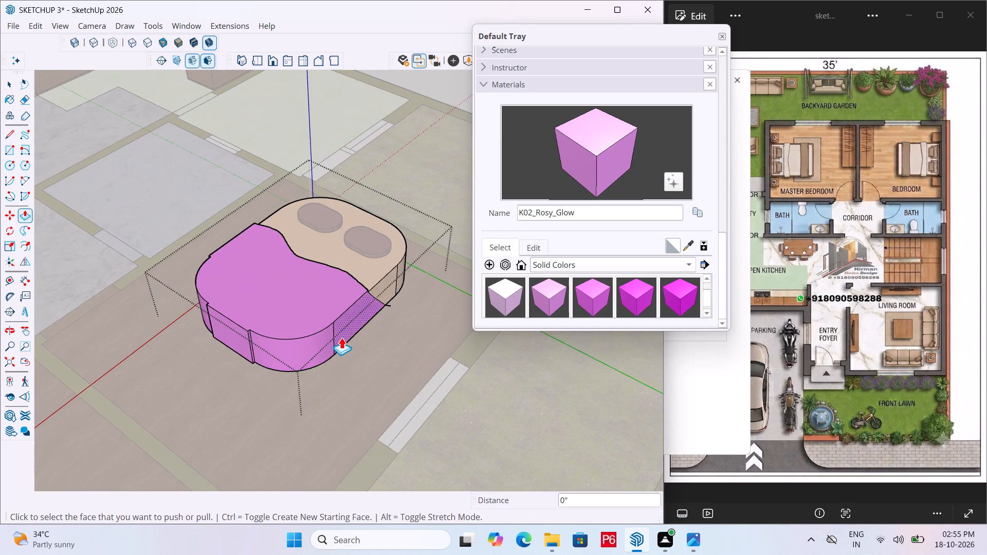
{"action": "double_click", "coordinate": [352, 329]}
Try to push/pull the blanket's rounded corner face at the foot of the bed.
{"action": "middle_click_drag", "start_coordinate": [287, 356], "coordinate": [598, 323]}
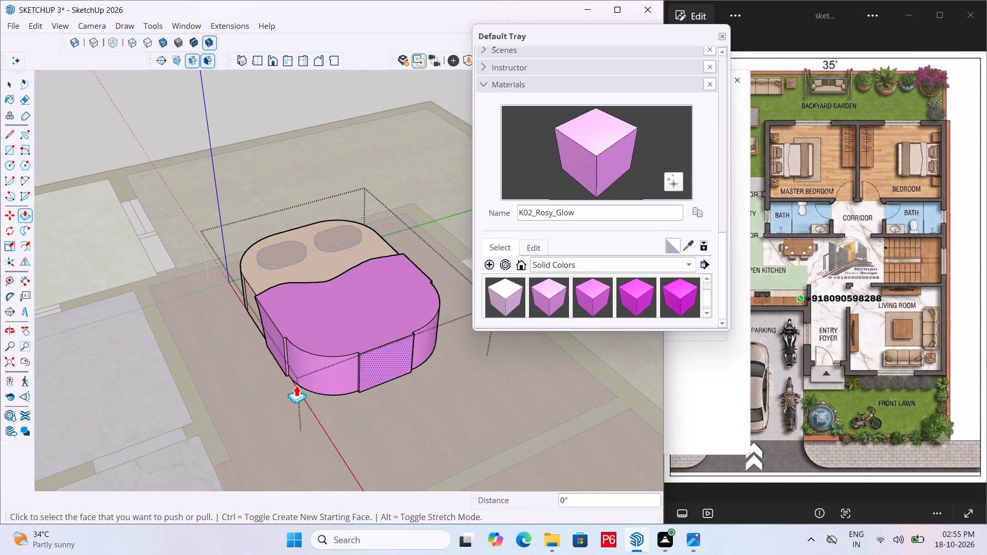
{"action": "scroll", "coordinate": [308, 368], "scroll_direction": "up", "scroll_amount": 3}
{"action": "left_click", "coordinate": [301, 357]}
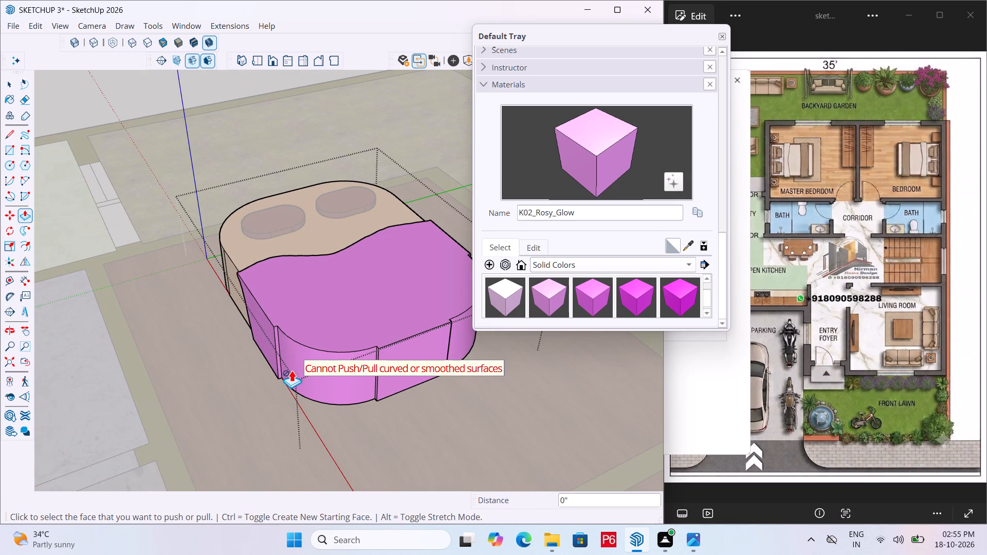
Save the model with the thickened blanket.
{"action": "key", "text": "ctrl+s"}
{"action": "key", "text": "ctrl+s"}
{"action": "key", "text": "ctrl+s"}
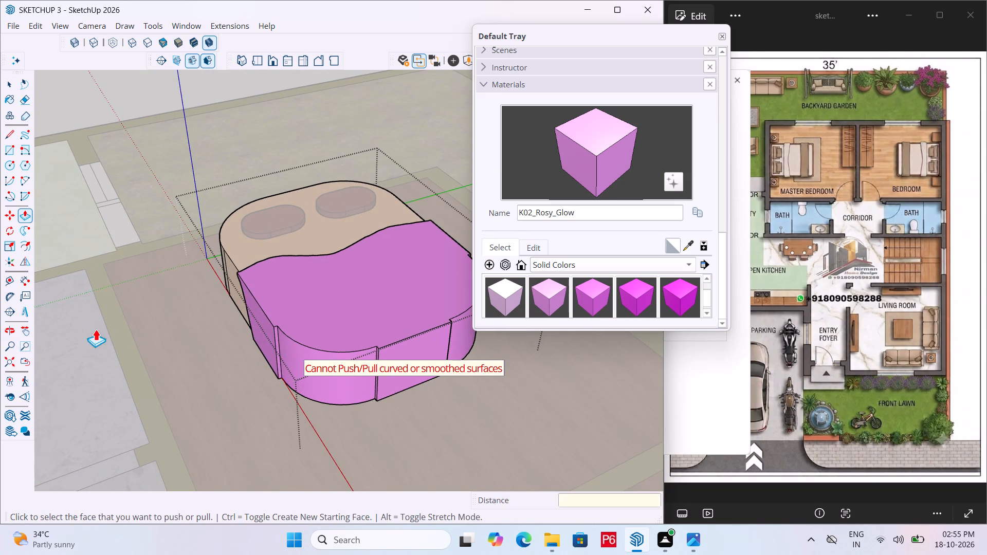
Exit the bed's group and view the finished blanket with the whole bedroom around it.
{"action": "scroll", "coordinate": [257, 281], "scroll_direction": "down", "scroll_amount": 5}
{"action": "key", "text": "space"}
{"action": "left_click", "coordinate": [270, 126]}
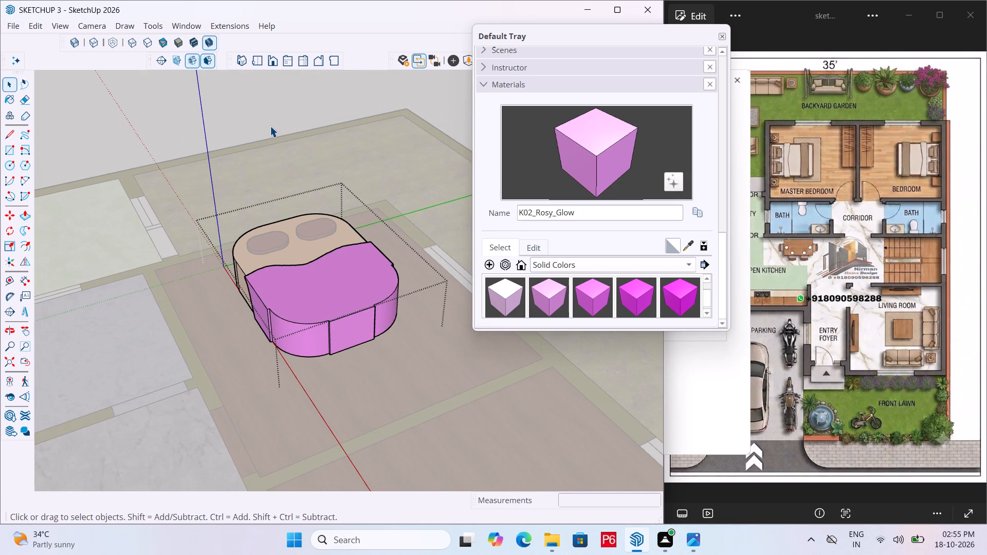
{"action": "scroll", "coordinate": [305, 209], "scroll_direction": "down", "scroll_amount": 4}
{"action": "middle_click_drag", "start_coordinate": [301, 232], "coordinate": [312, 342]}
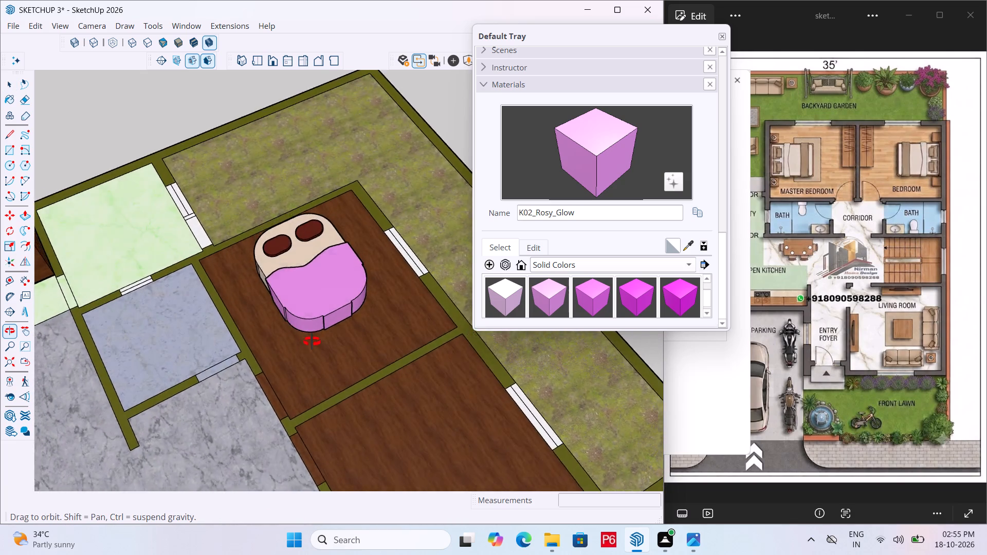
{"action": "middle_click_drag", "start_coordinate": [312, 342], "coordinate": [312, 335]}
{"action": "scroll", "coordinate": [308, 311], "scroll_direction": "up", "scroll_amount": 5}
{"action": "middle_click_drag", "start_coordinate": [250, 289], "coordinate": [310, 247]}
{"action": "scroll", "coordinate": [187, 237], "scroll_direction": "up", "scroll_amount": 5}
{"action": "scroll", "coordinate": [190, 250], "scroll_direction": "down", "scroll_amount": 6}
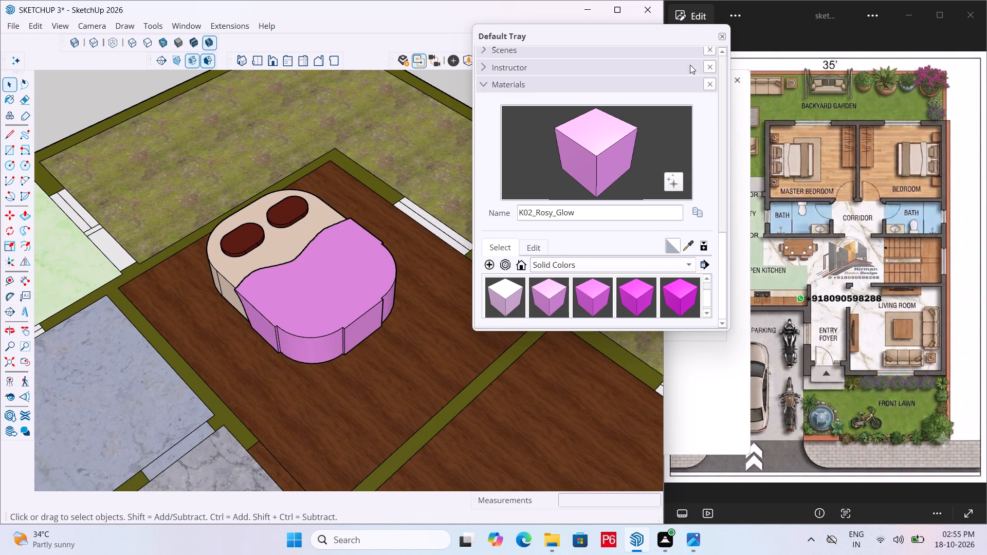
Draw a rug rectangle about 4' 6" by 8' on the bedroom floor at the bed's foot and make it a group.
{"action": "left_click", "coordinate": [720, 38]}
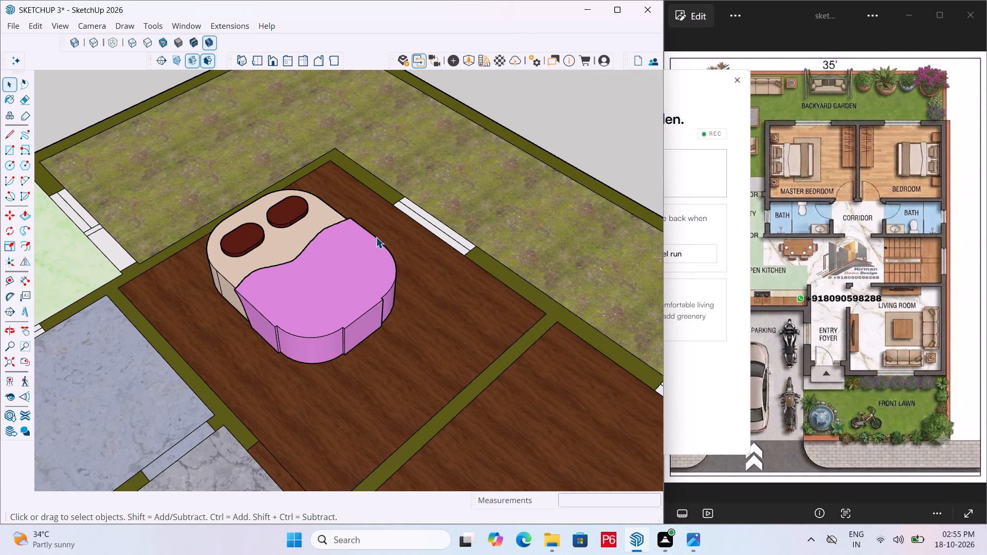
{"action": "key", "text": "r"}
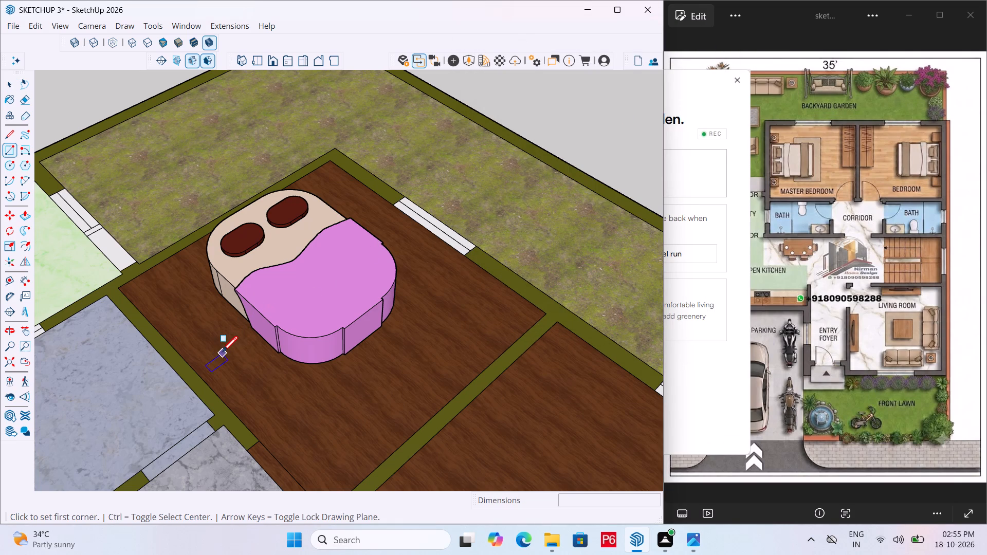
{"action": "left_click_drag", "start_coordinate": [226, 352], "coordinate": [240, 353]}
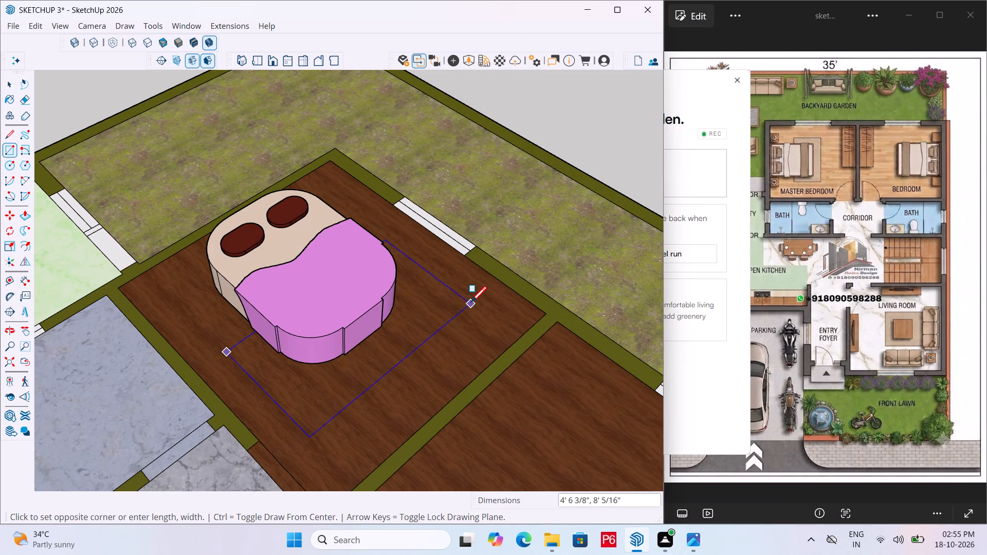
{"action": "left_click", "coordinate": [471, 304]}
{"action": "key", "text": "space"}
{"action": "triple_click", "coordinate": [437, 311]}
{"action": "right_click", "coordinate": [437, 311]}
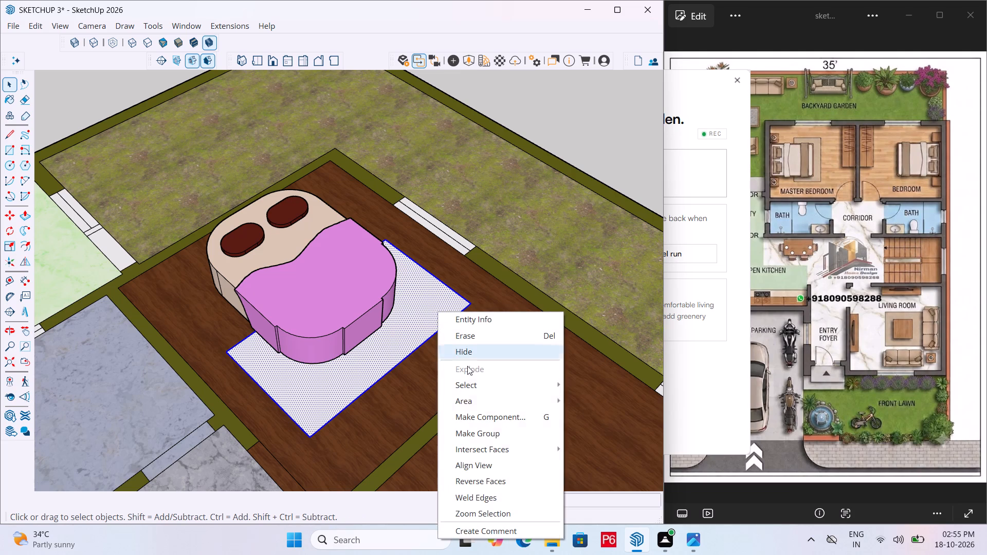
{"action": "left_click", "coordinate": [491, 435]}
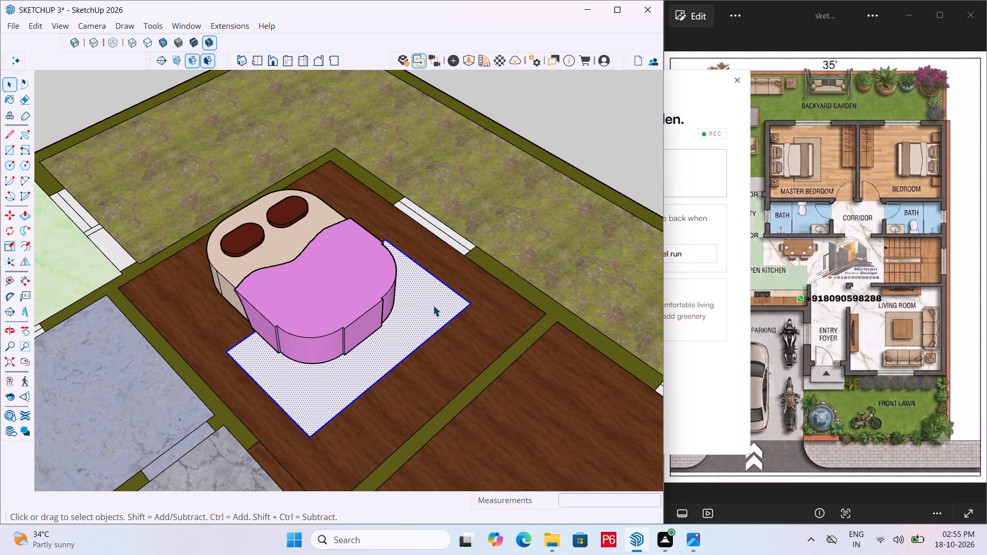
Inside the rug's group, paint the rug face with the Carpet_04_1K material from the Fabric collection.
{"action": "double_click", "coordinate": [433, 305]}
{"action": "left_click", "coordinate": [427, 301]}
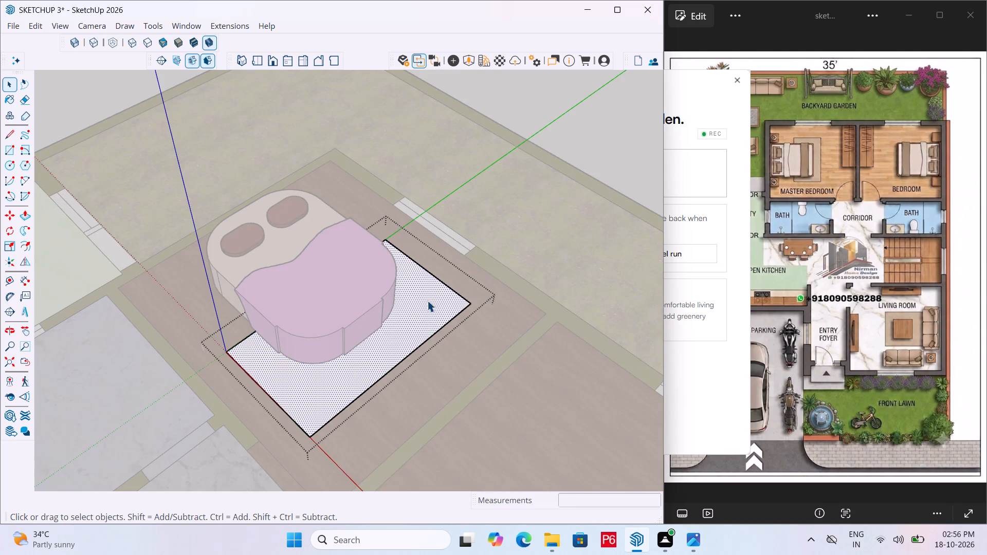
{"action": "key", "text": "b"}
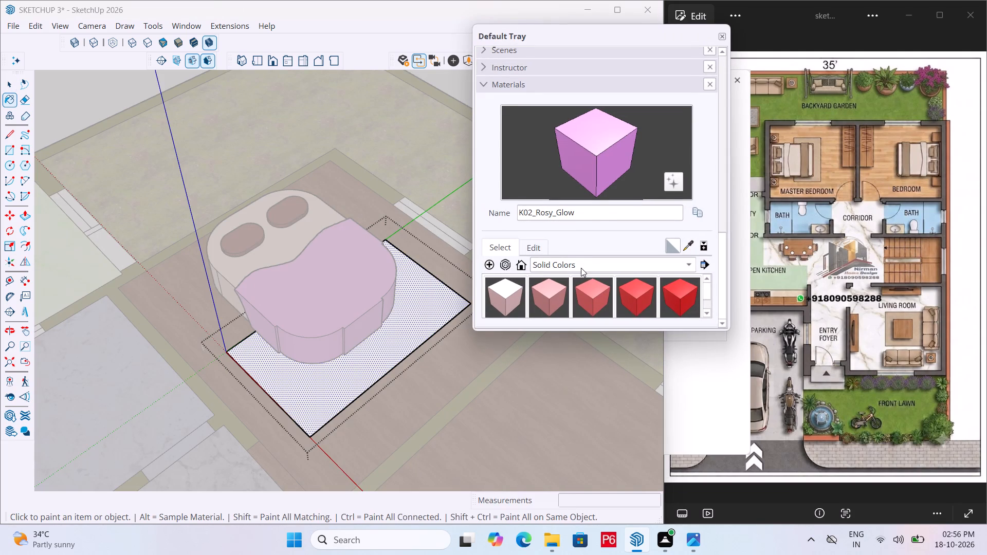
{"action": "left_click", "coordinate": [581, 268]}
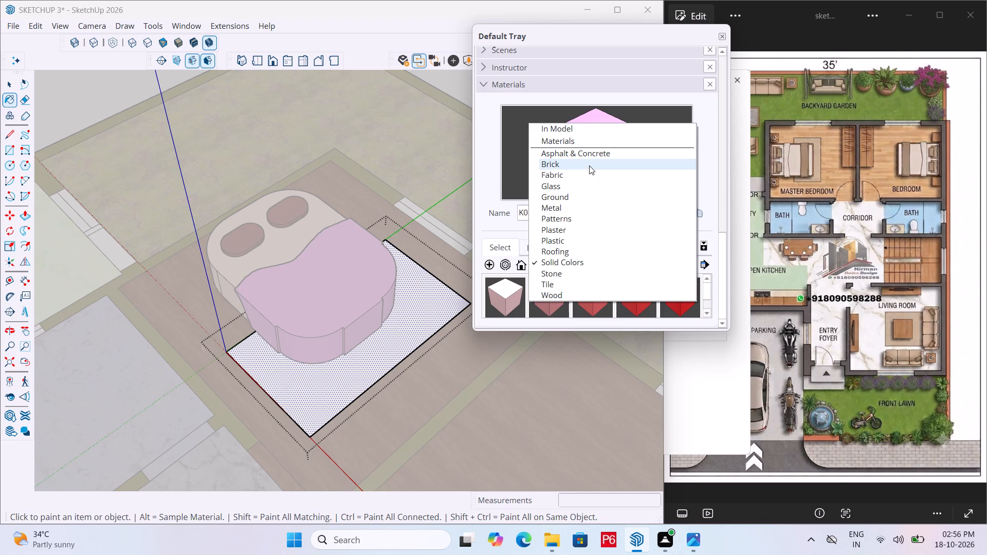
{"action": "left_click", "coordinate": [573, 176]}
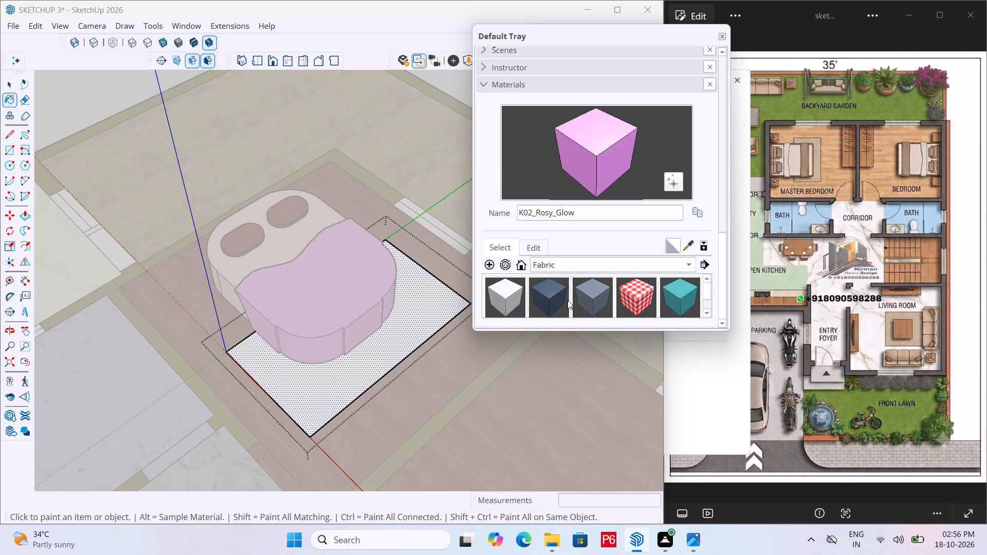
{"action": "left_click", "coordinate": [549, 301]}
{"action": "left_click", "coordinate": [403, 321]}
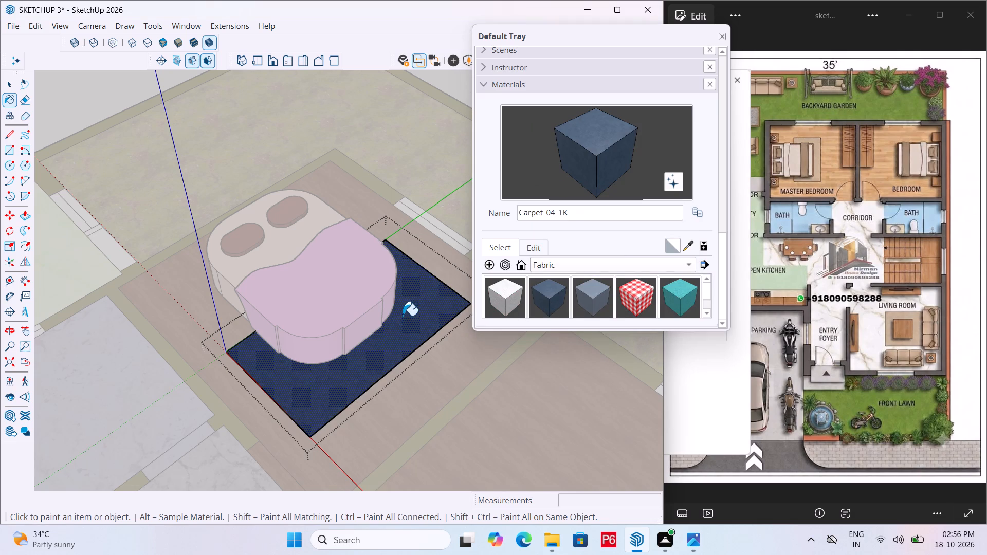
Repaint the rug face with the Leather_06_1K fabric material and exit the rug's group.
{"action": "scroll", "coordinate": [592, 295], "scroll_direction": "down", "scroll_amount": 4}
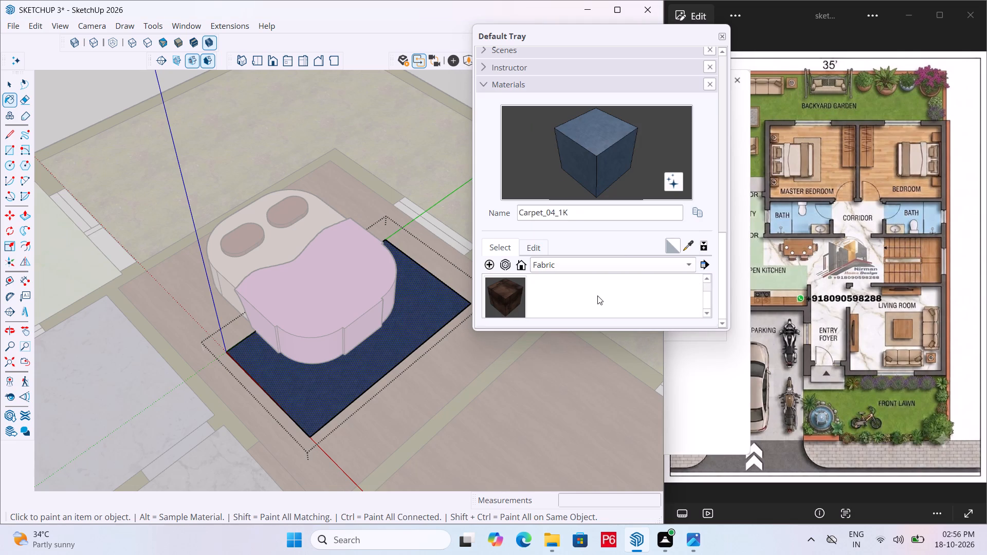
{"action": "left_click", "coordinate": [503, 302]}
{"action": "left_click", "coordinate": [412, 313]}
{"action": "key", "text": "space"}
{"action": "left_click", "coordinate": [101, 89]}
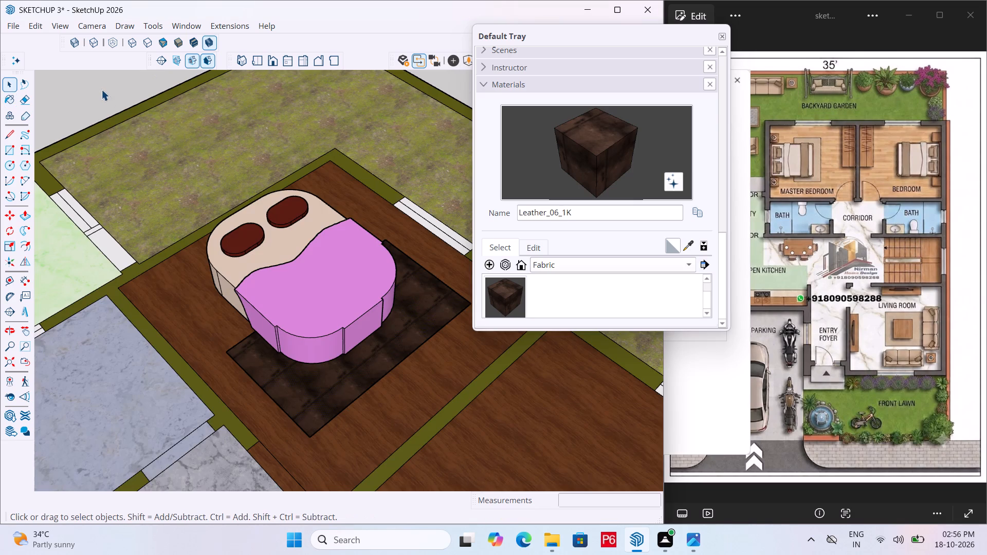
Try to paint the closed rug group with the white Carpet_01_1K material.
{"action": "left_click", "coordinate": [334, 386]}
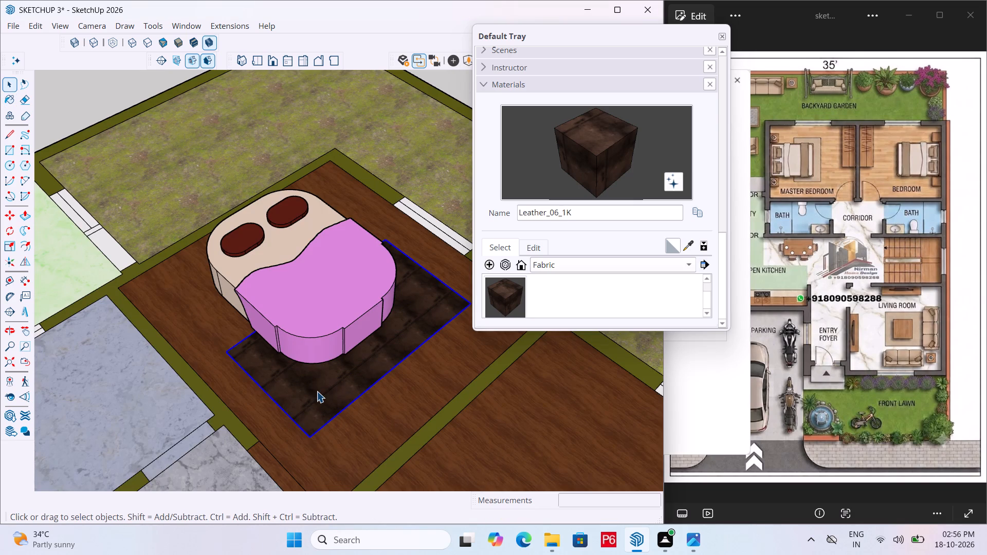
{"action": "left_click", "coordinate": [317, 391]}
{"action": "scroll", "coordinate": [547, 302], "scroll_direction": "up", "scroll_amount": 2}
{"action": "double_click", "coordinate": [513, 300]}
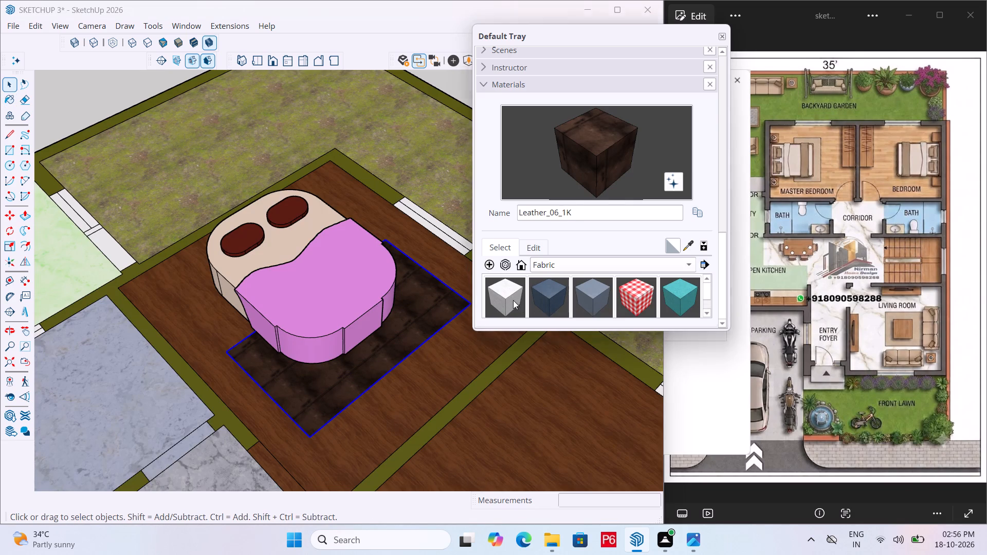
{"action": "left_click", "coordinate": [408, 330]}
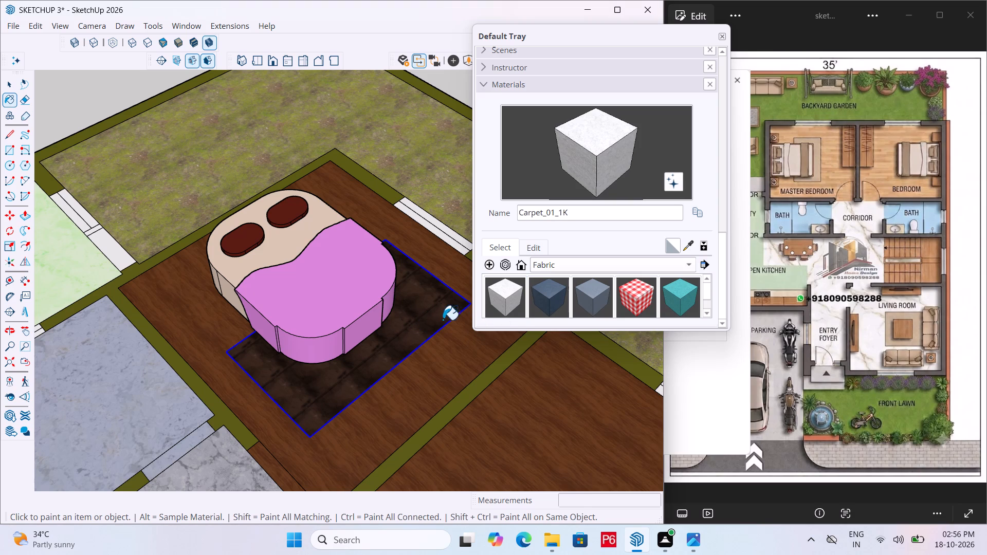
Reopen the rug's group, repaint its face with the dark blue Carpet_04_1K material, and exit the group.
{"action": "key", "text": "space"}
{"action": "left_click", "coordinate": [421, 316]}
{"action": "double_click", "coordinate": [421, 316]}
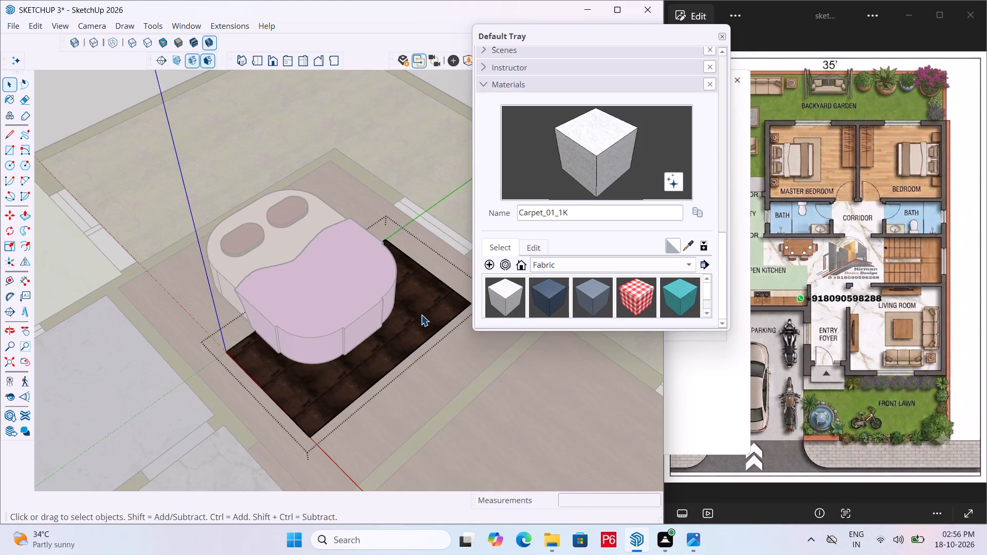
{"action": "left_click", "coordinate": [555, 301]}
{"action": "left_click", "coordinate": [424, 334]}
{"action": "key", "text": "space"}
{"action": "left_click", "coordinate": [98, 90]}
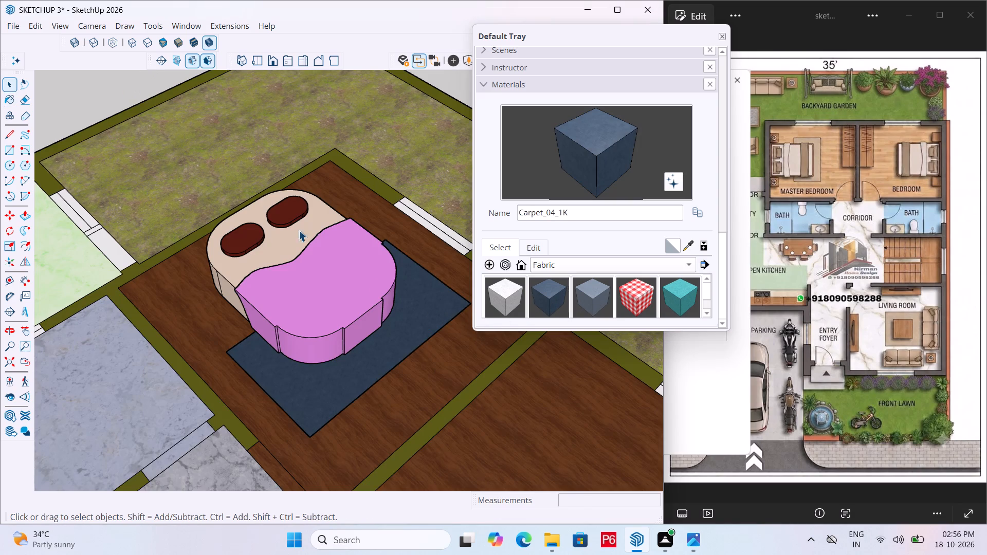
Save the model with the dark blue rug.
{"action": "key", "text": "ctrl+s"}
{"action": "key", "text": "ctrl+s"}
{"action": "key", "text": "ctrl+s"}
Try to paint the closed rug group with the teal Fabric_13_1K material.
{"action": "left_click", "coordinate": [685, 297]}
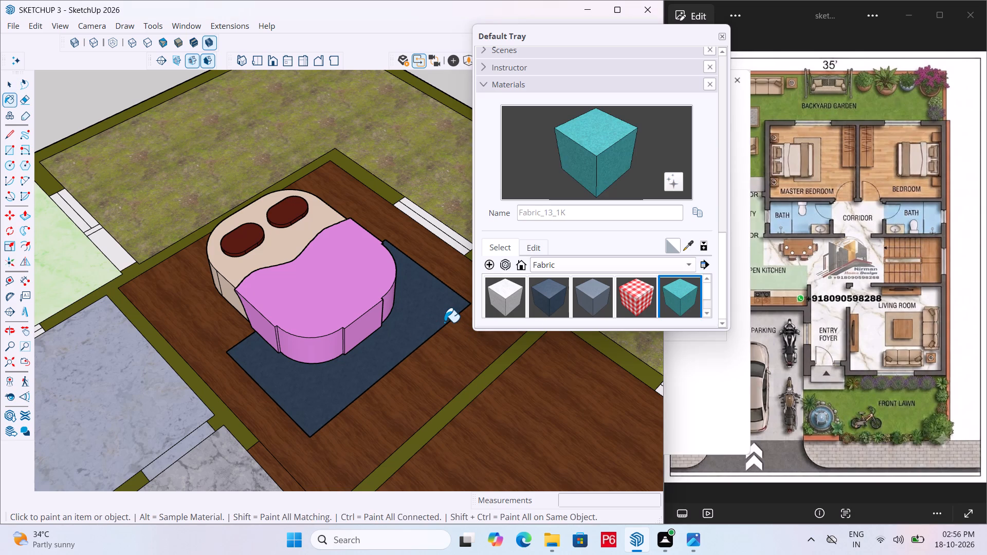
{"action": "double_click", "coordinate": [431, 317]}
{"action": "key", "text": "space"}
Inside the rug's group, push/pull the rug face up 1 inch, then exit the group.
{"action": "double_click", "coordinate": [409, 319]}
{"action": "left_click", "coordinate": [406, 317]}
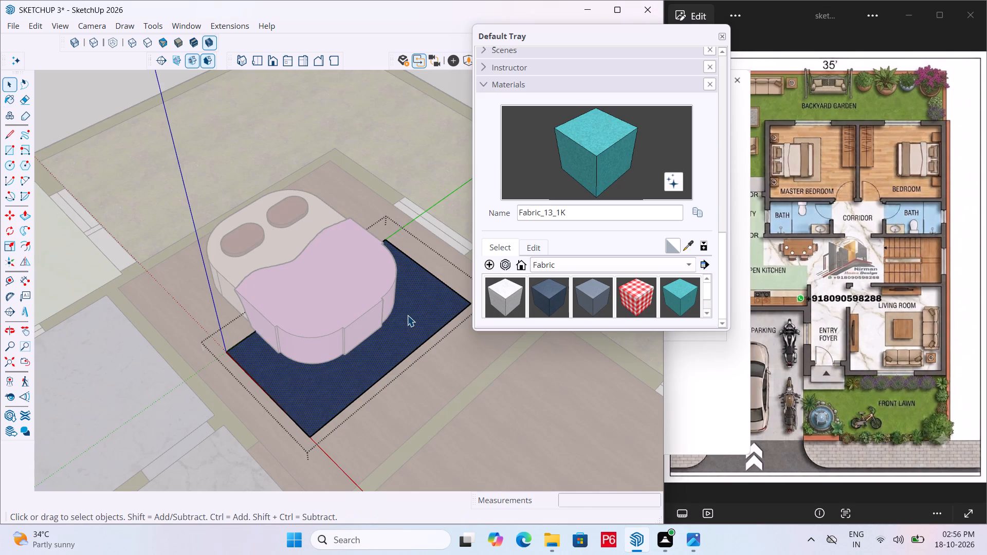
{"action": "key", "text": "p"}
{"action": "left_click", "coordinate": [407, 314]}
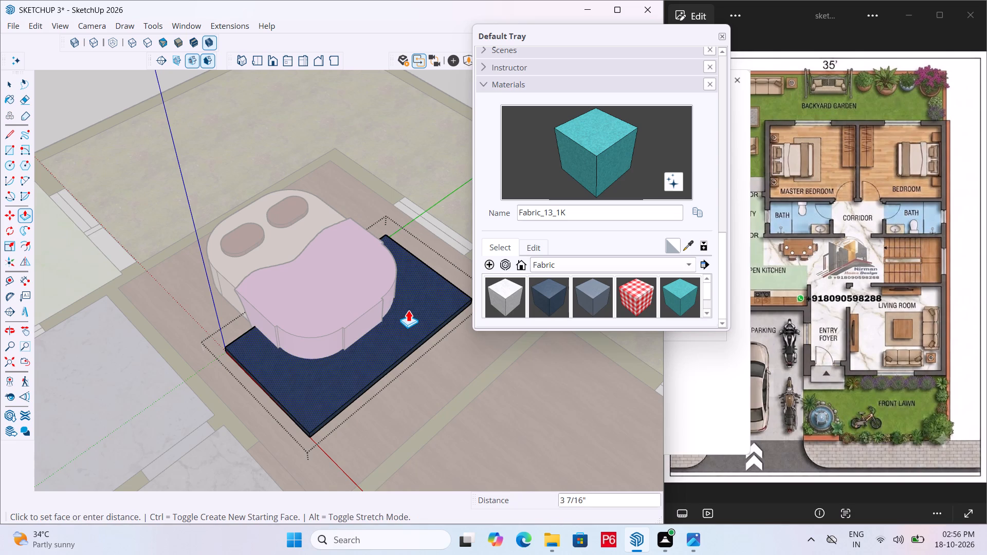
{"action": "type", "text": "1\""}
{"action": "key", "text": "Return"}
{"action": "scroll", "coordinate": [387, 266], "scroll_direction": "down", "scroll_amount": 6}
{"action": "key", "text": "space"}
{"action": "double_click", "coordinate": [191, 118]}
Save the model with the thickened rug.
{"action": "key", "text": "ctrl+s"}
{"action": "key", "text": "ctrl+s"}
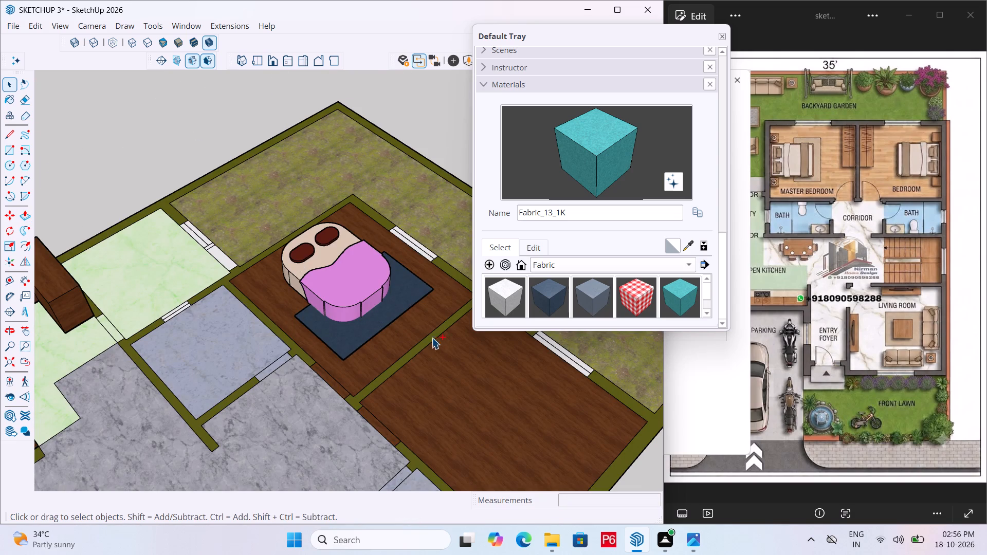
{"action": "key", "text": "ctrl+s"}
{"action": "key", "text": "ctrl+s"}
{"action": "key", "text": "ctrl+s"}
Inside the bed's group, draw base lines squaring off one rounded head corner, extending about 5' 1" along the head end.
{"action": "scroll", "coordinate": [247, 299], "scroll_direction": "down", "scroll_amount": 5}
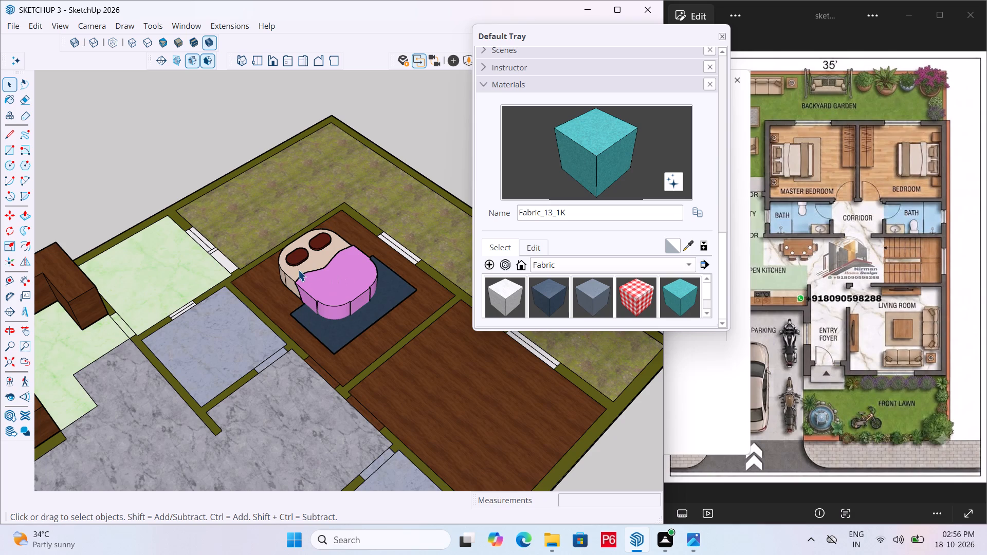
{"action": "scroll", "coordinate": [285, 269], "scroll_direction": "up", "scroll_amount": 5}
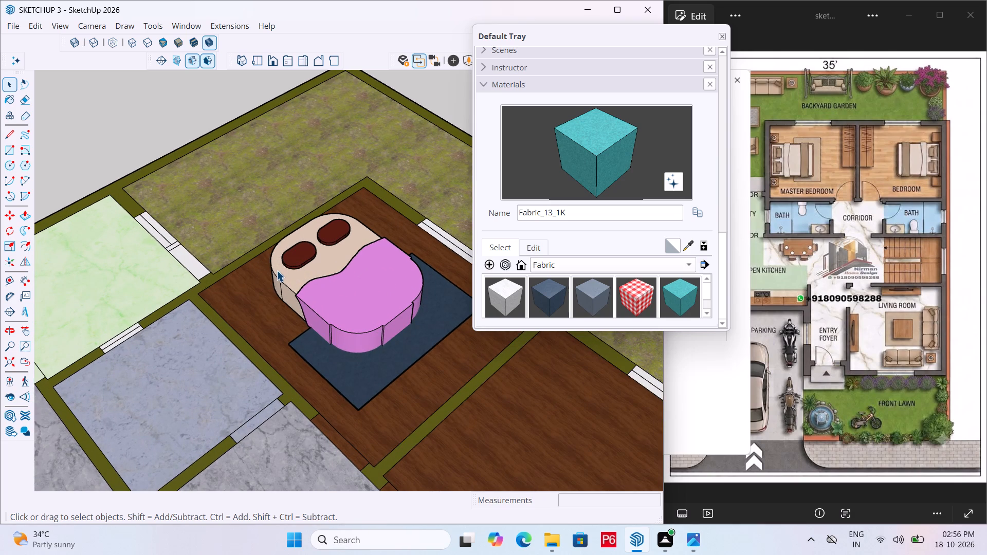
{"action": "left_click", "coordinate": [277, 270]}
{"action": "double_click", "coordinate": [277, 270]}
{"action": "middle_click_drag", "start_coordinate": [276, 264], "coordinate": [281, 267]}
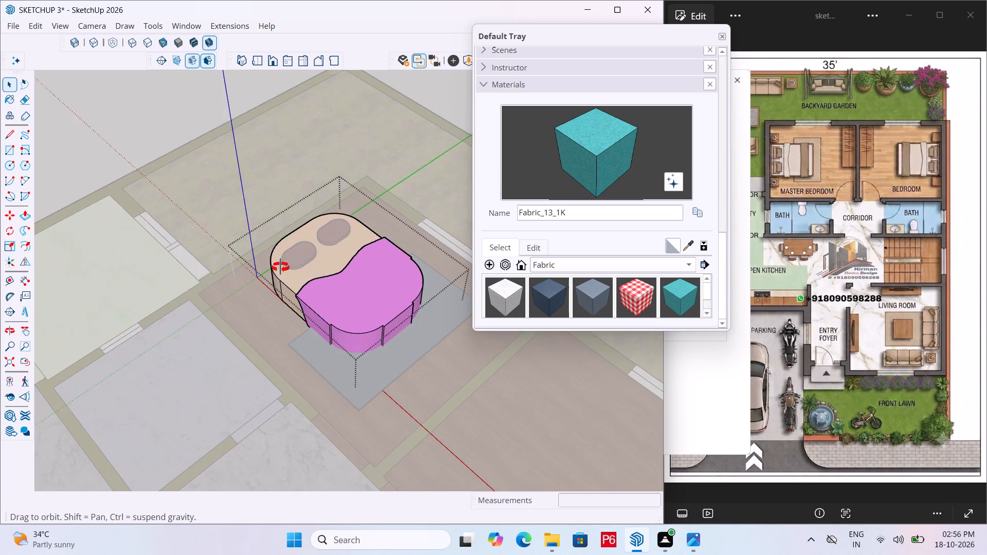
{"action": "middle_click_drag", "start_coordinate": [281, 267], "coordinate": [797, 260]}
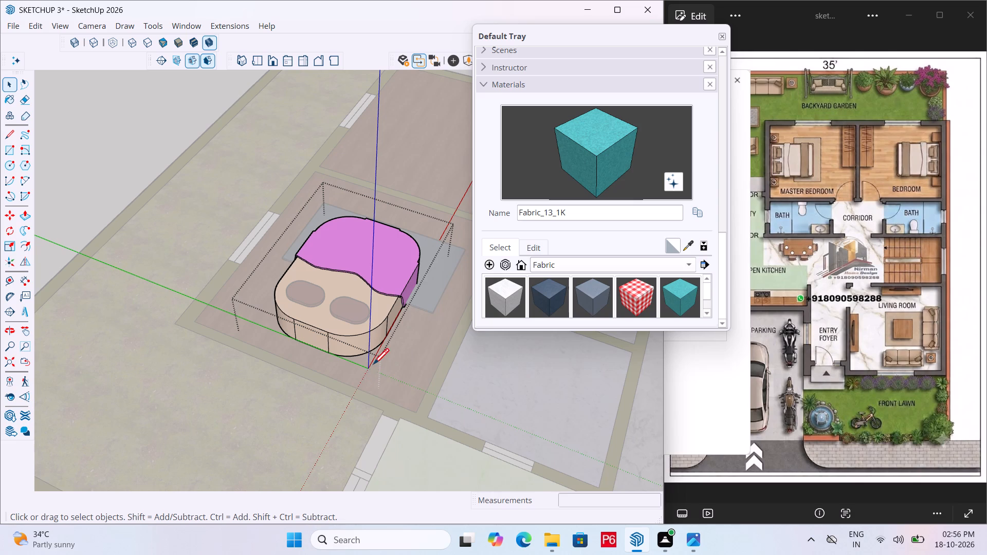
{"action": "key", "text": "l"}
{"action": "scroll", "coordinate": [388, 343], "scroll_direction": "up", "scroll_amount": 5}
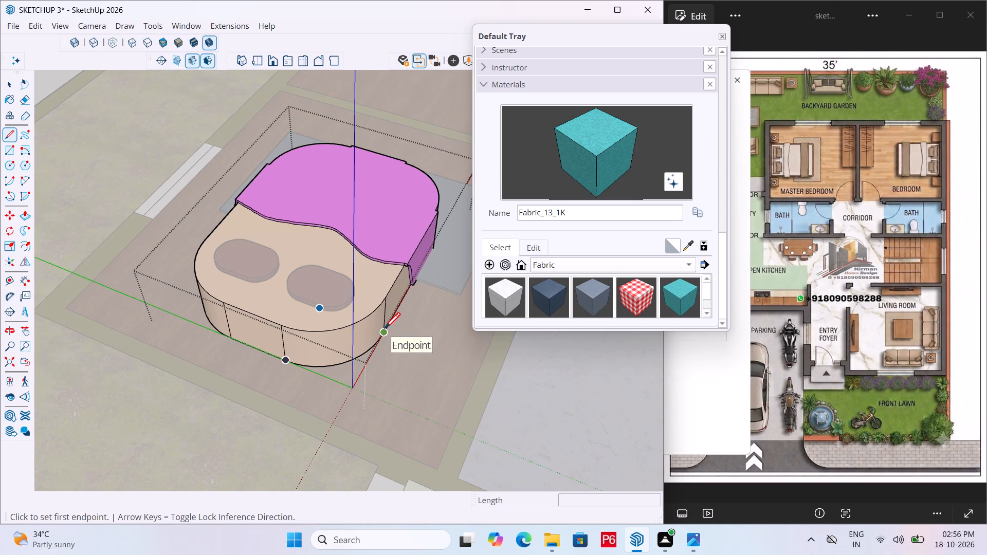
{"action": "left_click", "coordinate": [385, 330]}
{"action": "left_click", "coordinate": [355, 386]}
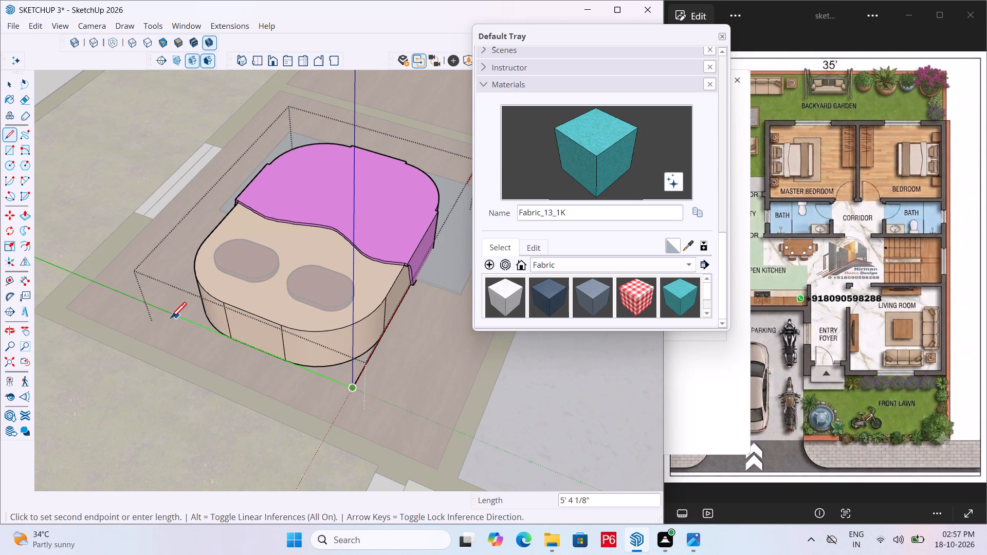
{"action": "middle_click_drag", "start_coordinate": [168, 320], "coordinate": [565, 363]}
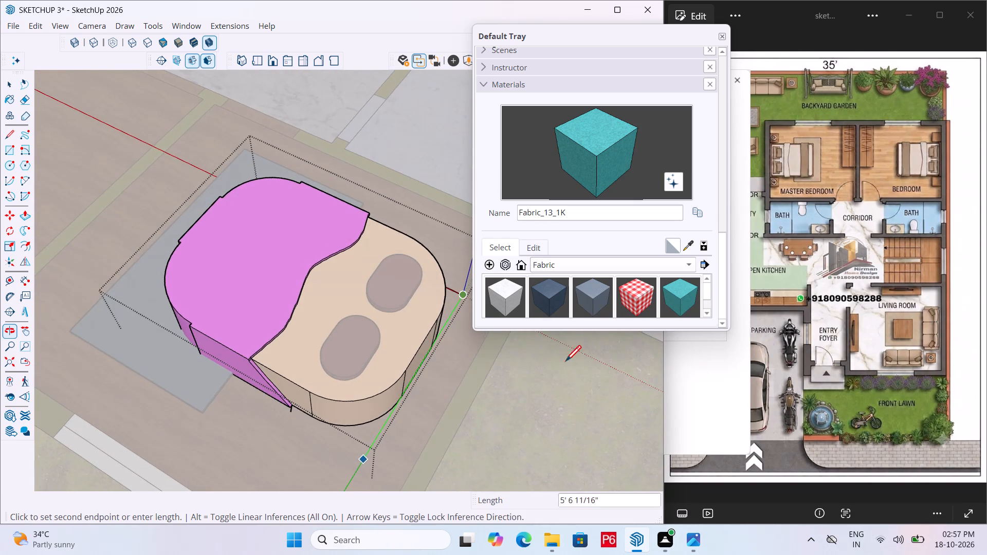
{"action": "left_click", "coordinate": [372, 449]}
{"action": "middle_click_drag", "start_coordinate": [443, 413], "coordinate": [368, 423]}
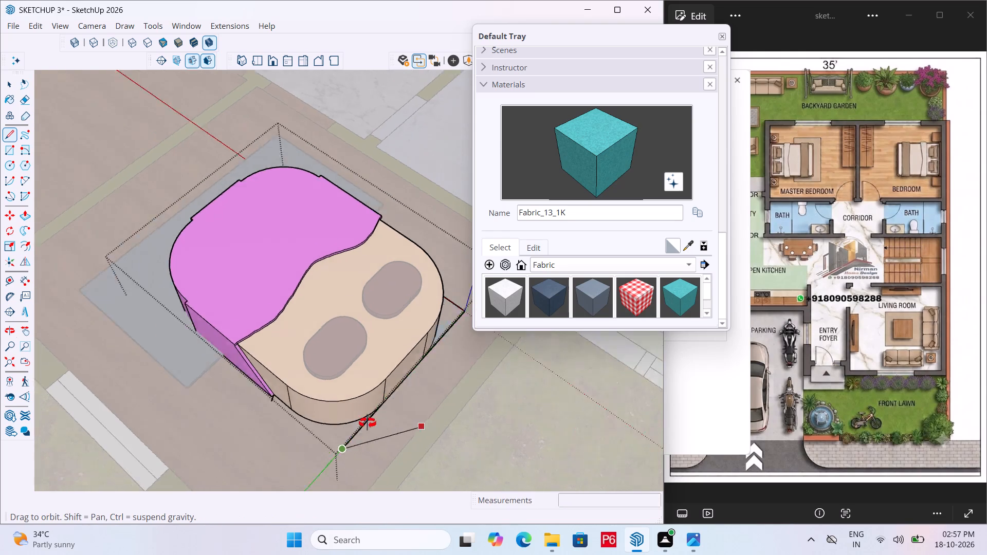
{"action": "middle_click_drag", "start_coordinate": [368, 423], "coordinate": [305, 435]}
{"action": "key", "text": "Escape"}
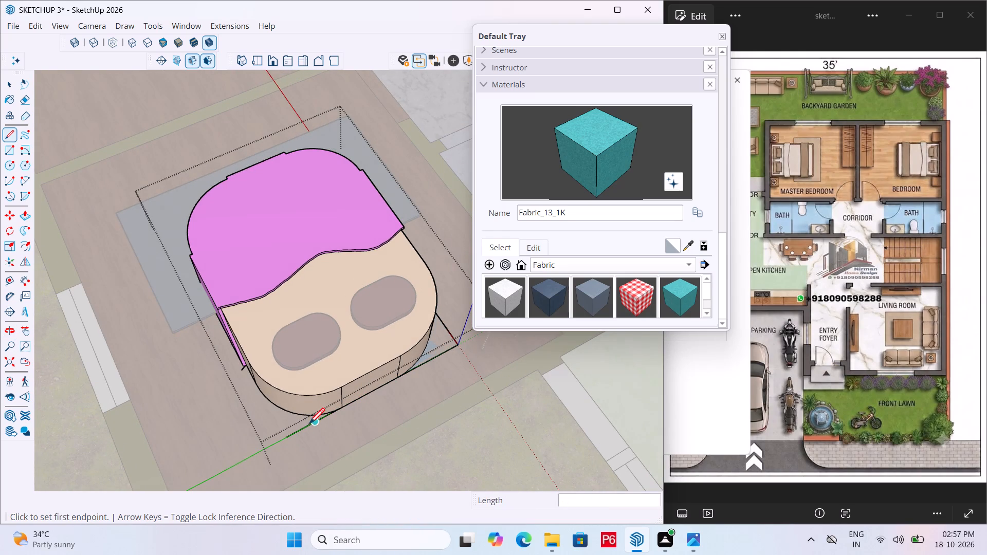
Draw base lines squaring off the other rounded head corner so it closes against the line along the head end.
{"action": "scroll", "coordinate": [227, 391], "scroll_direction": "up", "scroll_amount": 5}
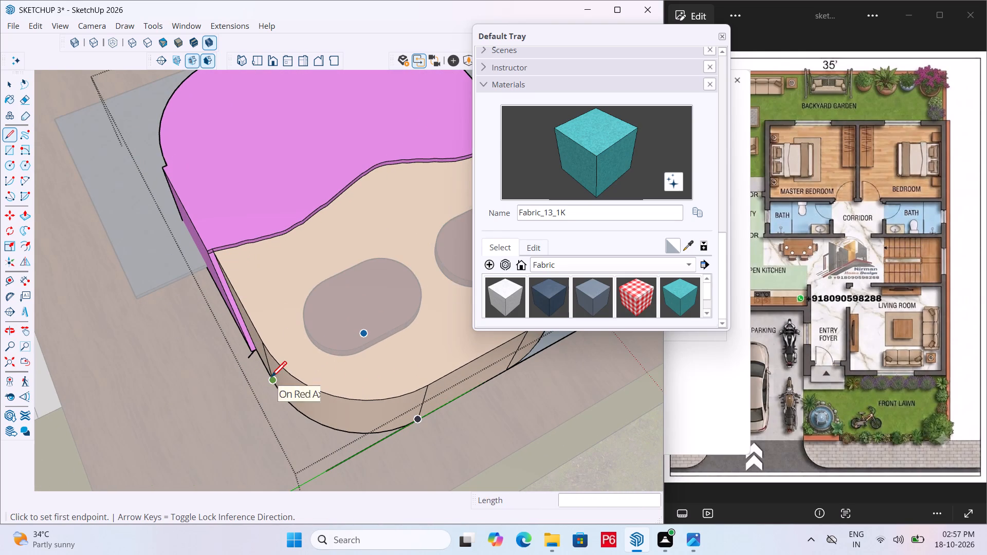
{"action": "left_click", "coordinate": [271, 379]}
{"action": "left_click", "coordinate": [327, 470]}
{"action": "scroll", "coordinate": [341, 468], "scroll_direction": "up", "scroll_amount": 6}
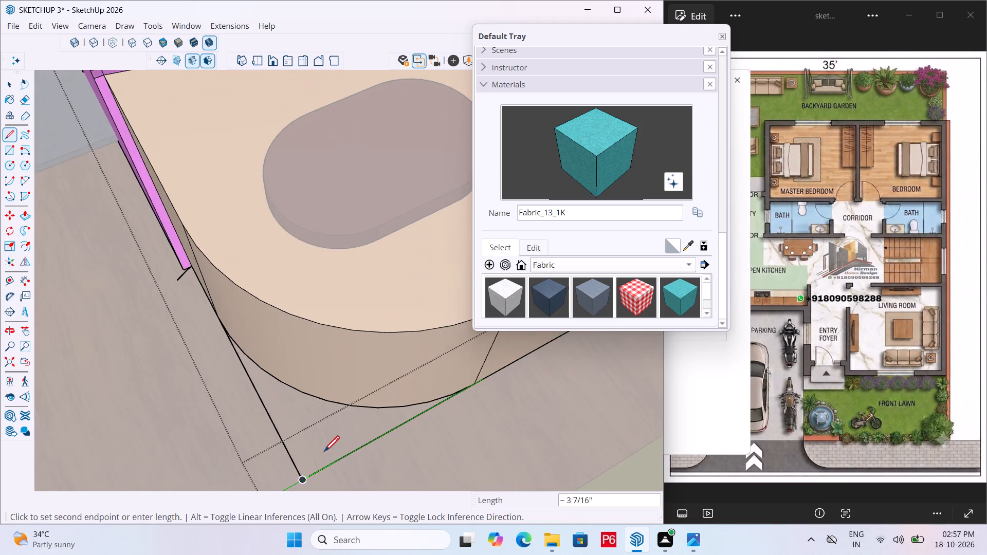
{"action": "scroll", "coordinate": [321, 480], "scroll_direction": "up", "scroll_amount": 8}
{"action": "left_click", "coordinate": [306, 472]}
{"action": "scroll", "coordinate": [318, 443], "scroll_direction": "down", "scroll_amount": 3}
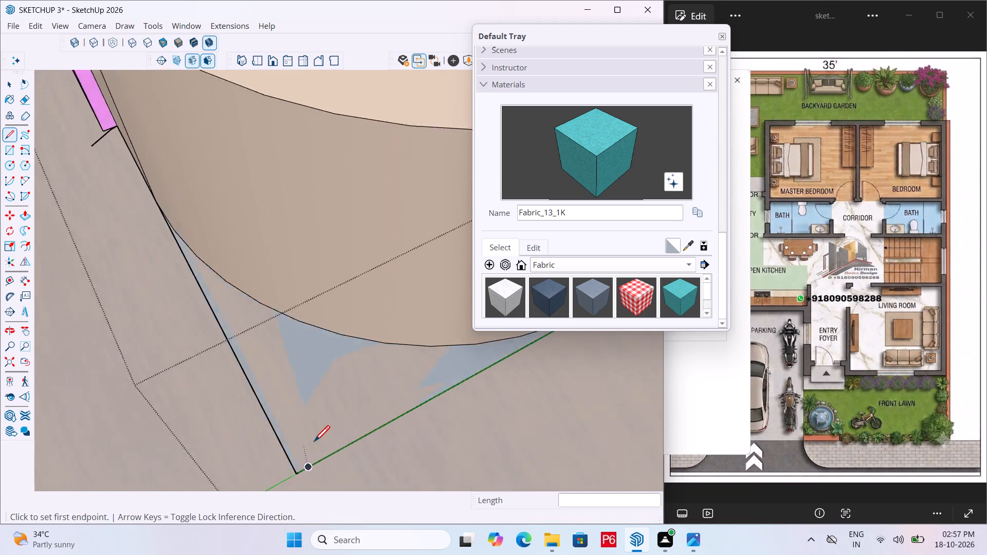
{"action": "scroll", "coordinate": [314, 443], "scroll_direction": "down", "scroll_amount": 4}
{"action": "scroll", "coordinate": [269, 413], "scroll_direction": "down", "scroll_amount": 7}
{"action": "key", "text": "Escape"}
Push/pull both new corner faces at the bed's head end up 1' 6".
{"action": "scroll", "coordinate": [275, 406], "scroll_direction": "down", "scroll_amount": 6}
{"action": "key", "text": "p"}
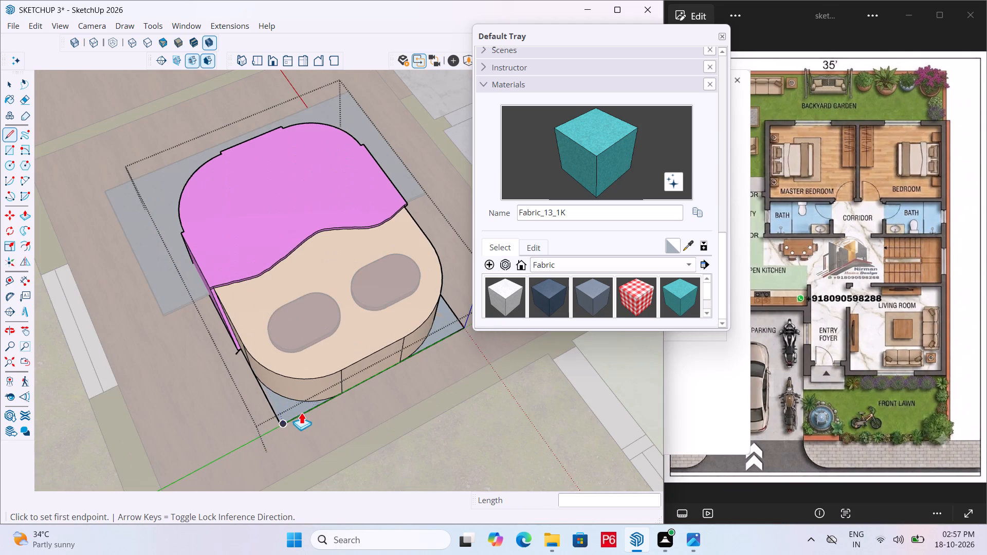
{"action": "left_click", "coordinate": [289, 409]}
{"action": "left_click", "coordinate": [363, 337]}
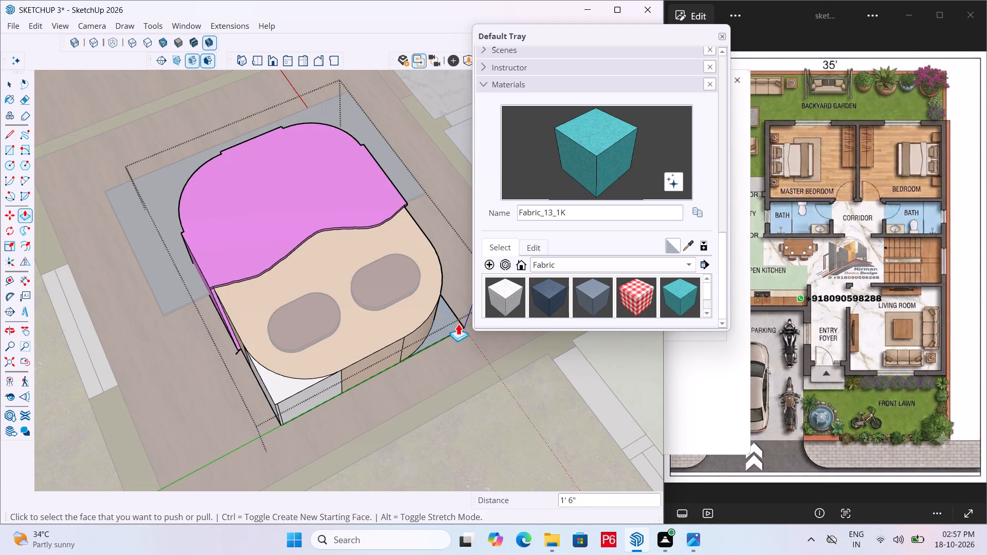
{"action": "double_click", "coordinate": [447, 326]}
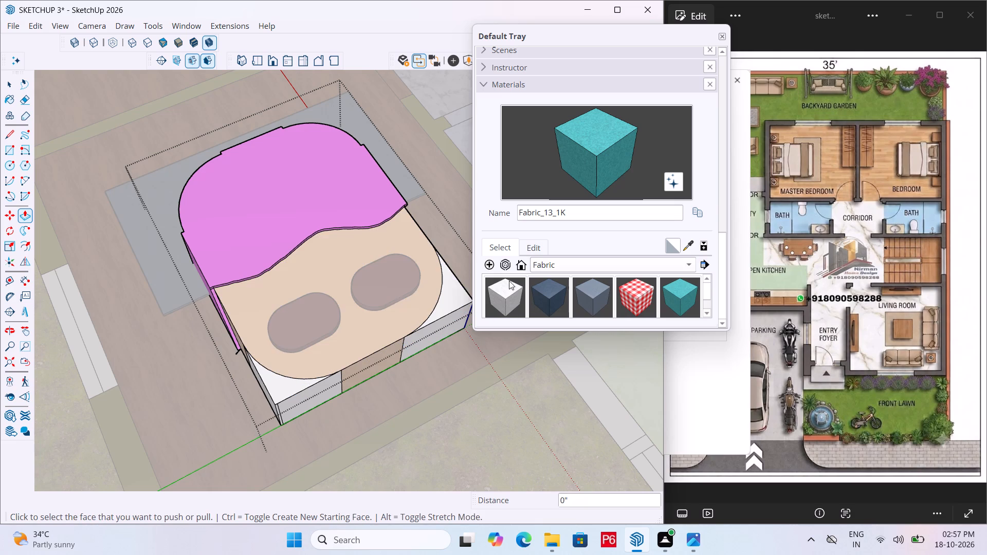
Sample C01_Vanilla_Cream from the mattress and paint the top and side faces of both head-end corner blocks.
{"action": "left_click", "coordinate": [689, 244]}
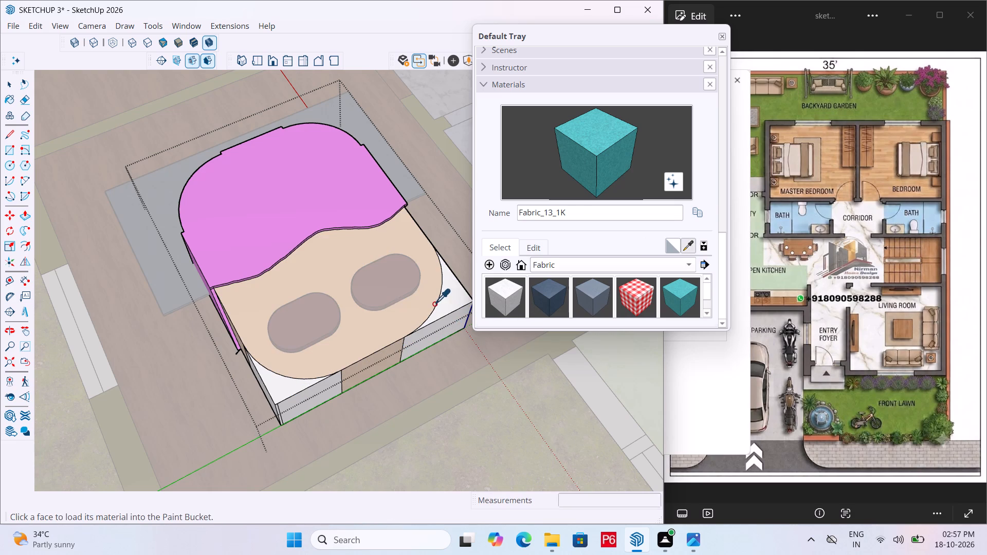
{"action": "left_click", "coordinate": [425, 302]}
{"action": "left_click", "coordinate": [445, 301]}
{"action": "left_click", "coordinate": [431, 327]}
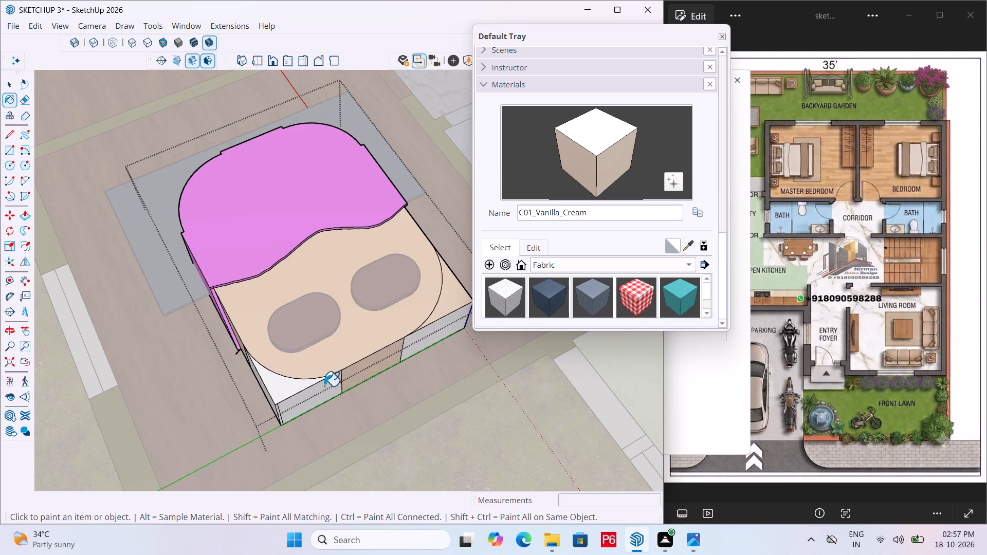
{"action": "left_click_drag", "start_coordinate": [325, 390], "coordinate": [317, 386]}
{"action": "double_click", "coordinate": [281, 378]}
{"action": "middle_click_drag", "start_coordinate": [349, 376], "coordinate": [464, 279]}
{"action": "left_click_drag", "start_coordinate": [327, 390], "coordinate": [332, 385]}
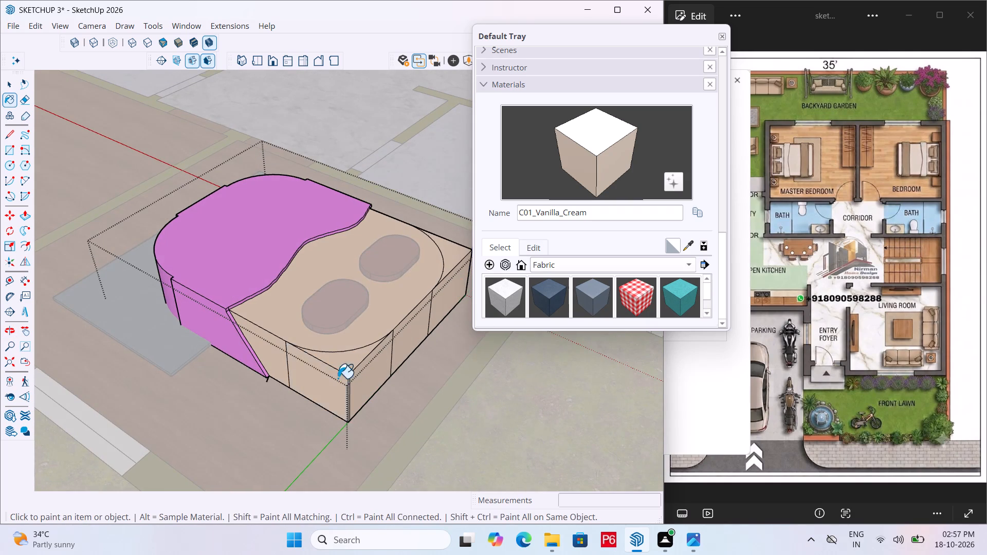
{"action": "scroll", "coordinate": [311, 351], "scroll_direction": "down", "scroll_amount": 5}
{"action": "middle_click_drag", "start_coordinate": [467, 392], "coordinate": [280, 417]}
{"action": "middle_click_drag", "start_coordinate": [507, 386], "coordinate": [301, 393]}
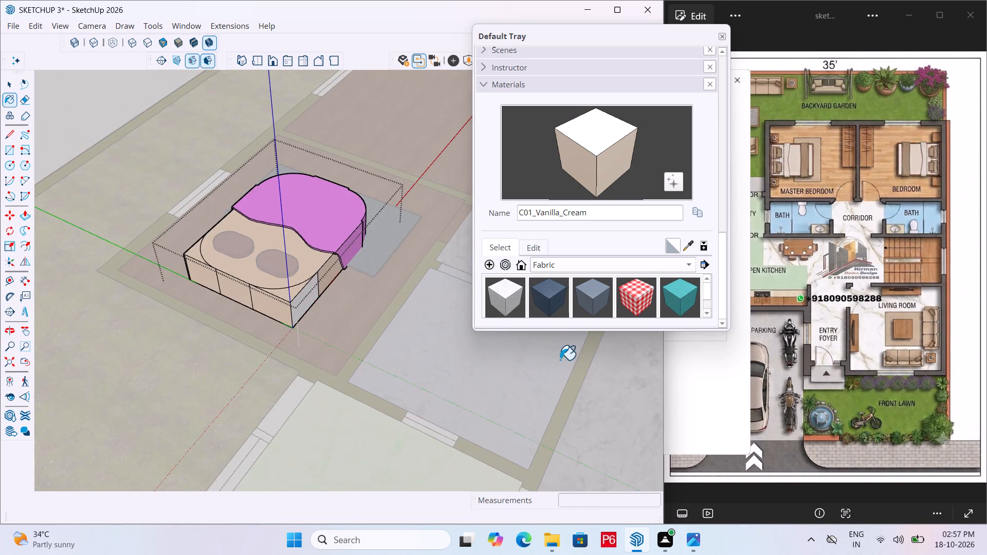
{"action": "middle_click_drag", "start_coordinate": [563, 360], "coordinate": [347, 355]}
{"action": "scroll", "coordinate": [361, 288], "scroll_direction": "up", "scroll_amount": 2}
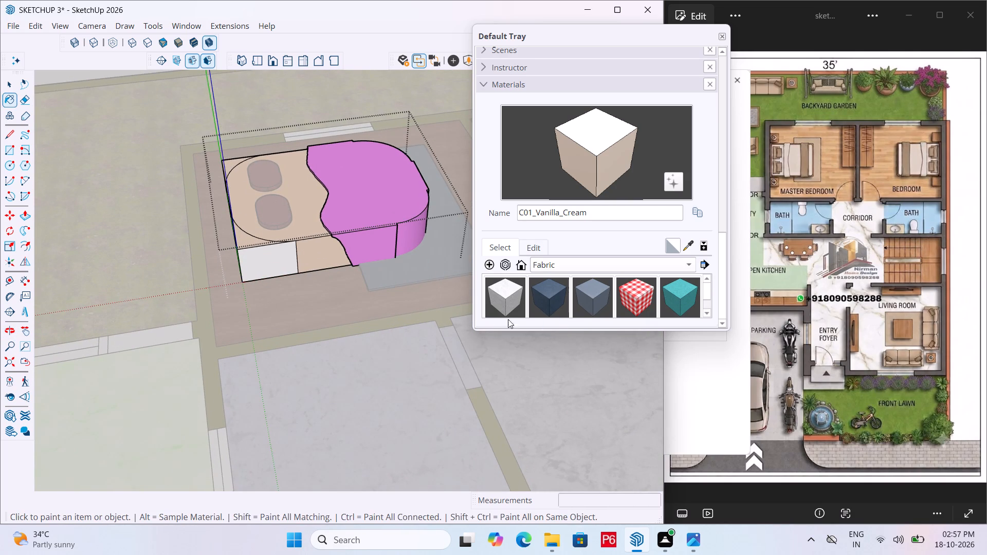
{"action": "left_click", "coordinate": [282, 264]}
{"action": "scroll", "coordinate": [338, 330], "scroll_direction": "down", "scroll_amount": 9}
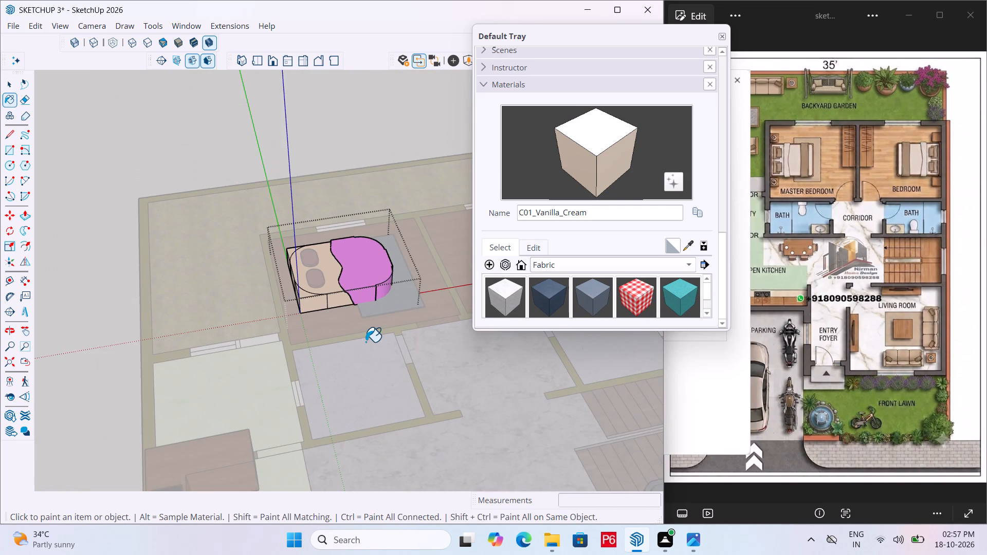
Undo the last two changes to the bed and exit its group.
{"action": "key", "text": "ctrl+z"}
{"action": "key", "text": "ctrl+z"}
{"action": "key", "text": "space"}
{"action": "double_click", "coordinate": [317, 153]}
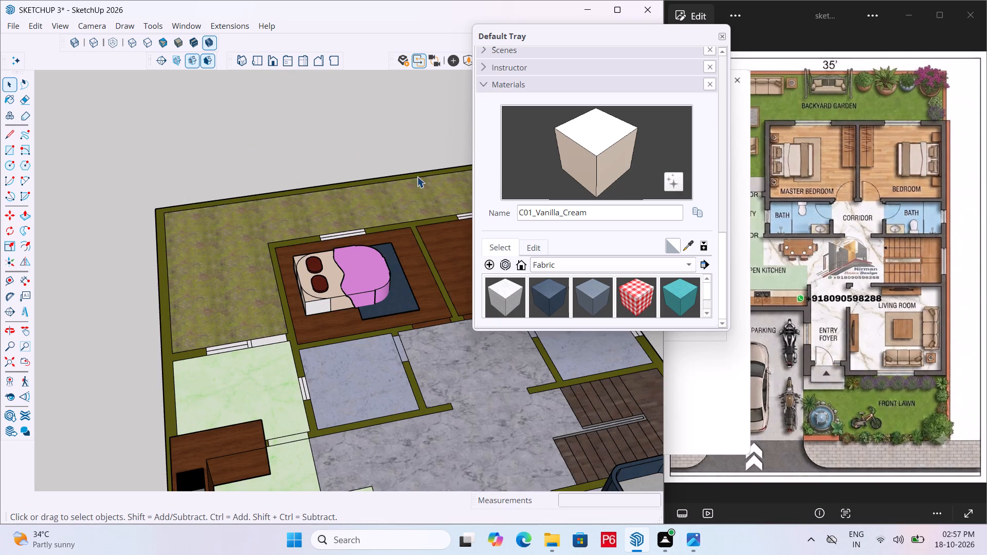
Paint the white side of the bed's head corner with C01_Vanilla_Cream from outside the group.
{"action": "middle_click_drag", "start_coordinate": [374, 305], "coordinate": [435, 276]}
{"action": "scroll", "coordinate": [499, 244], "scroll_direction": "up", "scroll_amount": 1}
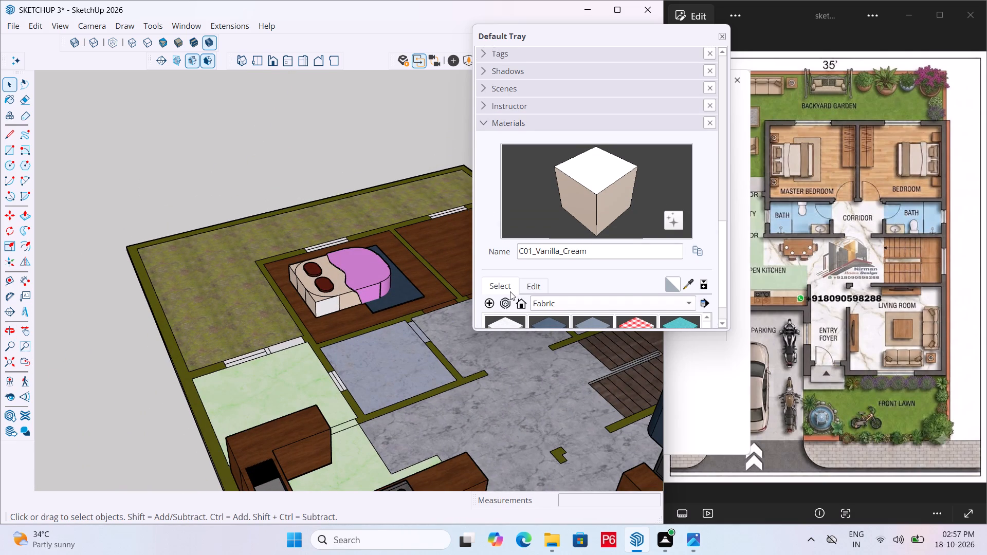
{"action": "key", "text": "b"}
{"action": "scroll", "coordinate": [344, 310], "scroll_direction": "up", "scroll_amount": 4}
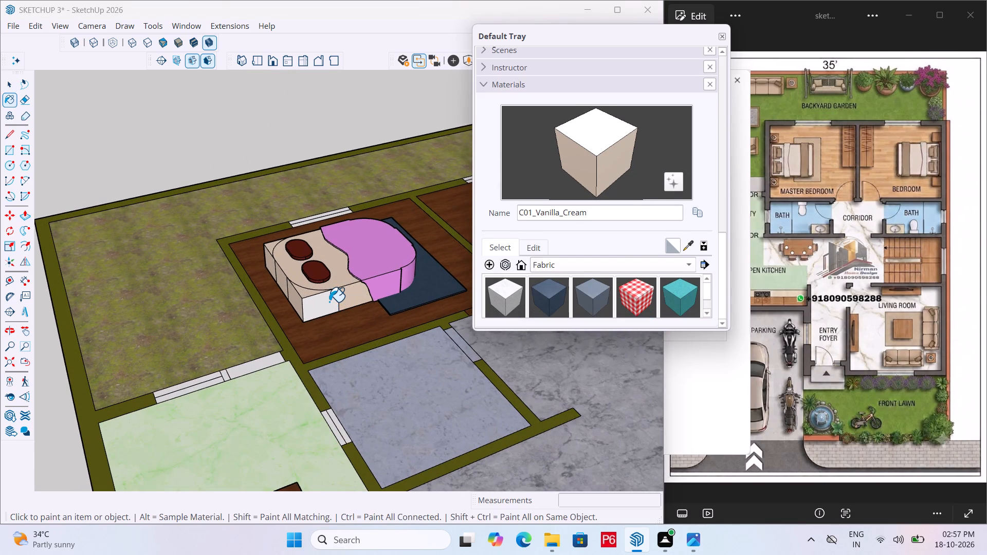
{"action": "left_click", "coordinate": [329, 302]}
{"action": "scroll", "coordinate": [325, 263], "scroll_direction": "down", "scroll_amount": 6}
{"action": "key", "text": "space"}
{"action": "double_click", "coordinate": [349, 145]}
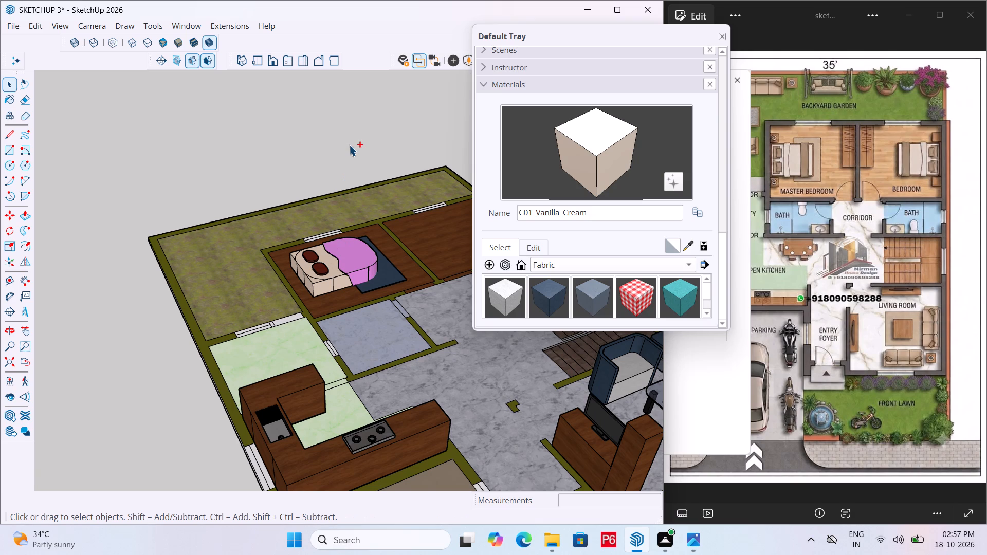
Save the model with the squared-off bed head.
{"action": "key", "text": "ctrl+s"}
{"action": "key", "text": "ctrl+s"}
{"action": "key", "text": "ctrl+s"}
Examine the reshaped bed and the rug in the bedroom from several angles.
{"action": "scroll", "coordinate": [297, 225], "scroll_direction": "down", "scroll_amount": 5}
{"action": "middle_click_drag", "start_coordinate": [259, 295], "coordinate": [75, 333]}
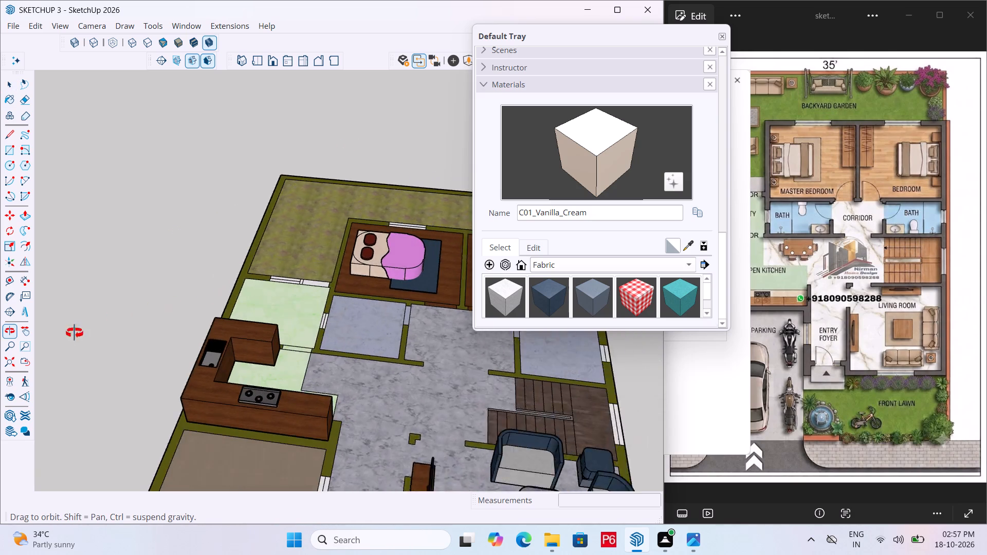
{"action": "middle_click_drag", "start_coordinate": [75, 333], "coordinate": [64, 342]}
{"action": "scroll", "coordinate": [191, 299], "scroll_direction": "down", "scroll_amount": 9}
{"action": "scroll", "coordinate": [318, 249], "scroll_direction": "up", "scroll_amount": 12}
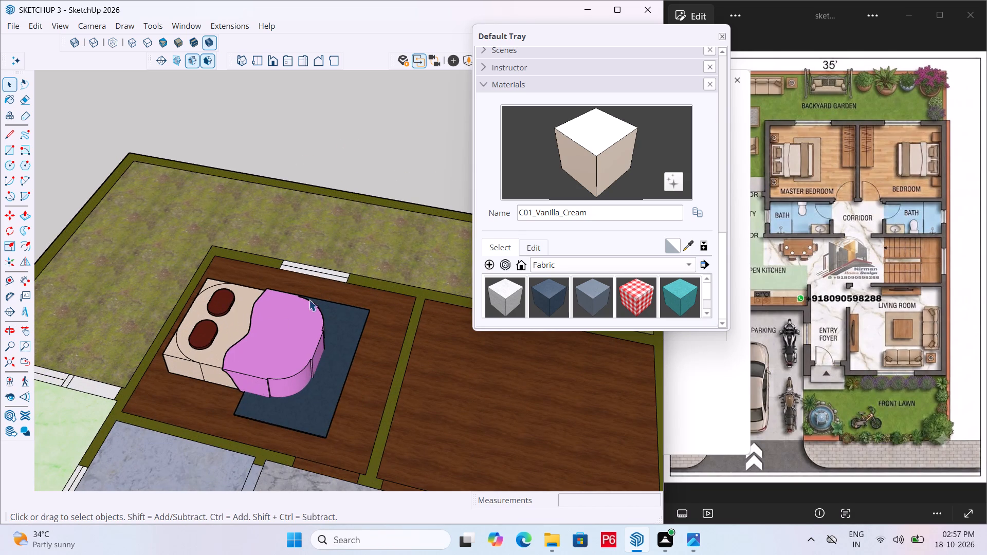
{"action": "middle_click_drag", "start_coordinate": [283, 374], "coordinate": [249, 416]}
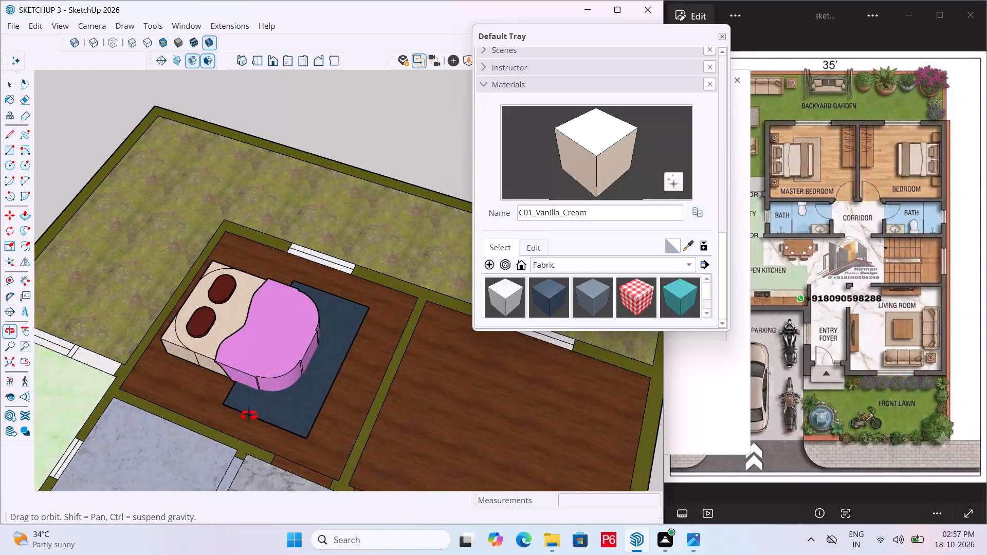
{"action": "middle_click_drag", "start_coordinate": [249, 416], "coordinate": [312, 357]}
{"action": "scroll", "coordinate": [312, 357], "scroll_direction": "up", "scroll_amount": 2}
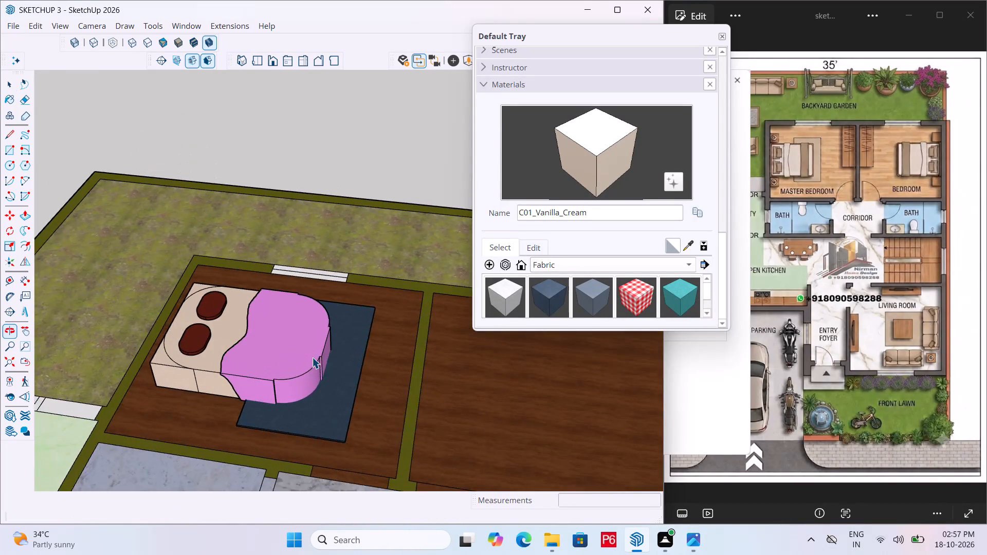
{"action": "scroll", "coordinate": [312, 357], "scroll_direction": "up", "scroll_amount": 2}
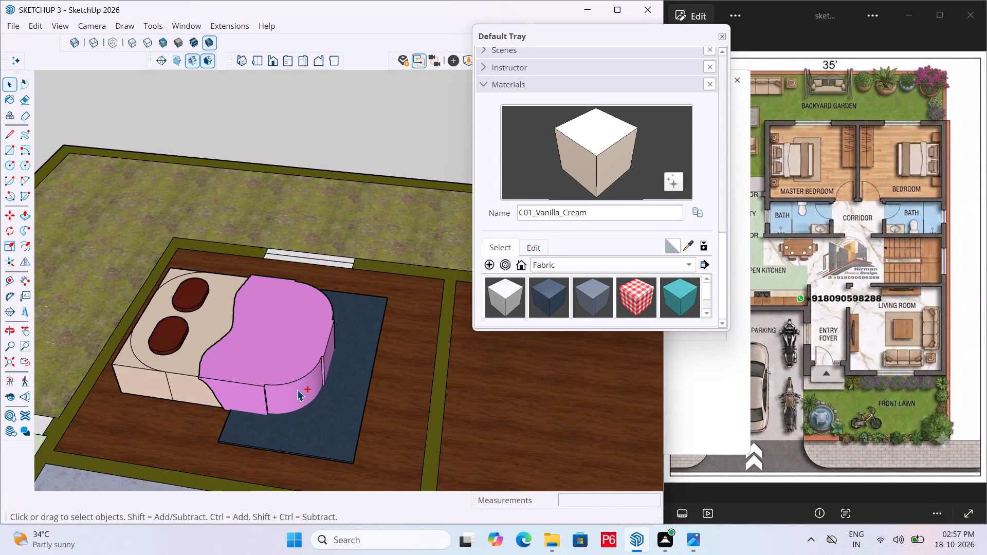
Delete the bed, its two pillows and the dark blue rug from the bedroom.
{"action": "left_click", "coordinate": [277, 363]}
{"action": "key", "text": "Delete"}
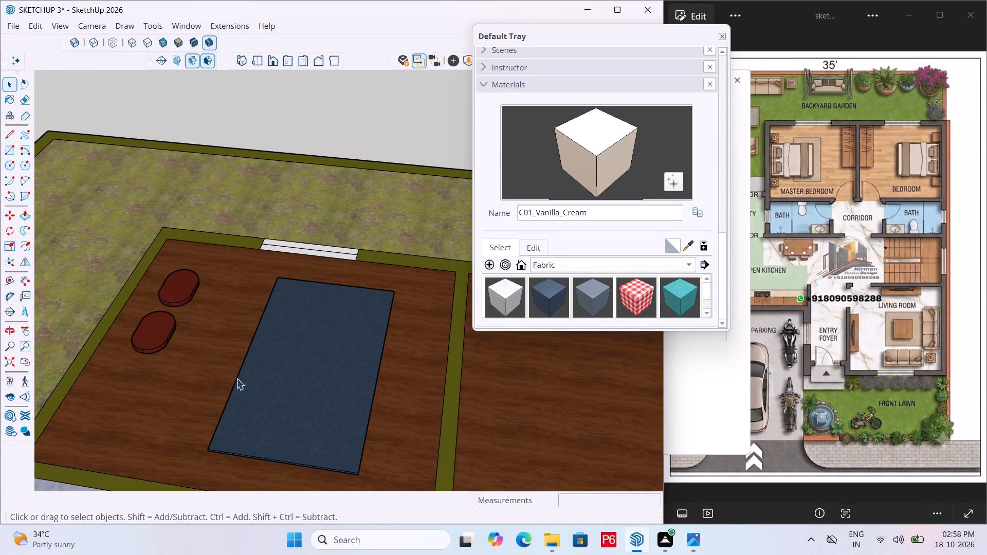
{"action": "left_click", "coordinate": [159, 338]}
{"action": "left_click", "coordinate": [180, 291]}
{"action": "key", "text": "Delete"}
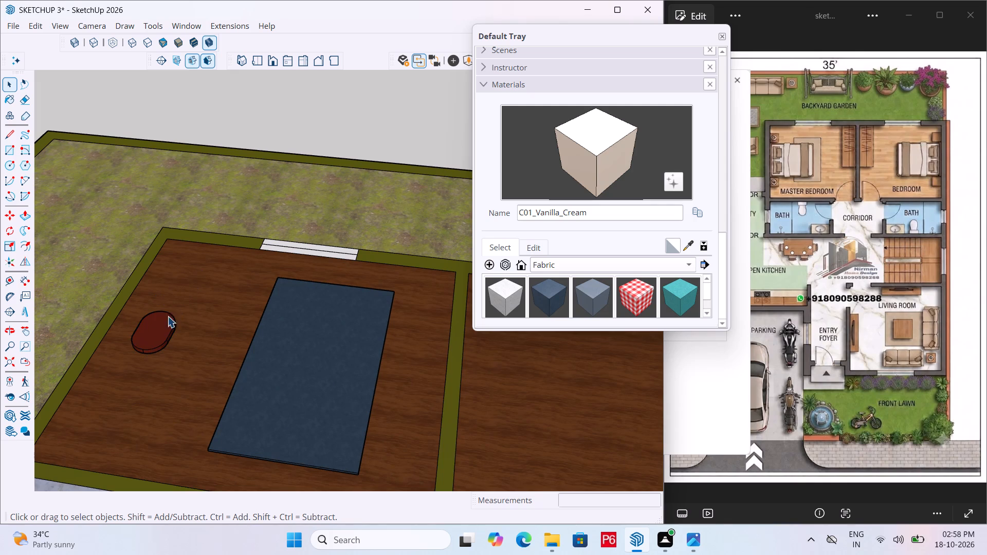
{"action": "left_click", "coordinate": [161, 328]}
{"action": "key", "text": "Delete"}
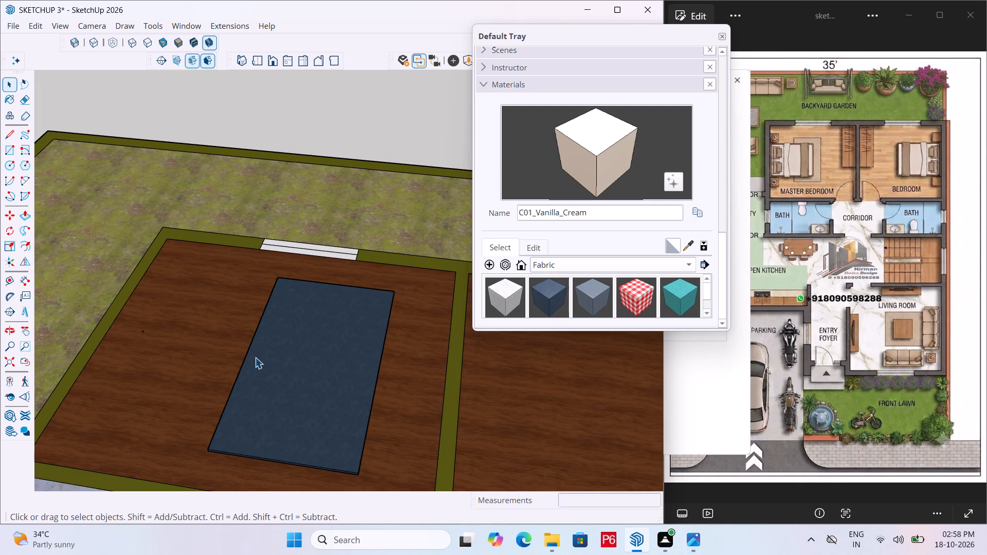
{"action": "left_click", "coordinate": [325, 384]}
{"action": "key", "text": "Delete"}
Draw a rectangle about 7' 7" by 5' 1" on the emptied bedroom's floor, near the former head end.
{"action": "key", "text": "r"}
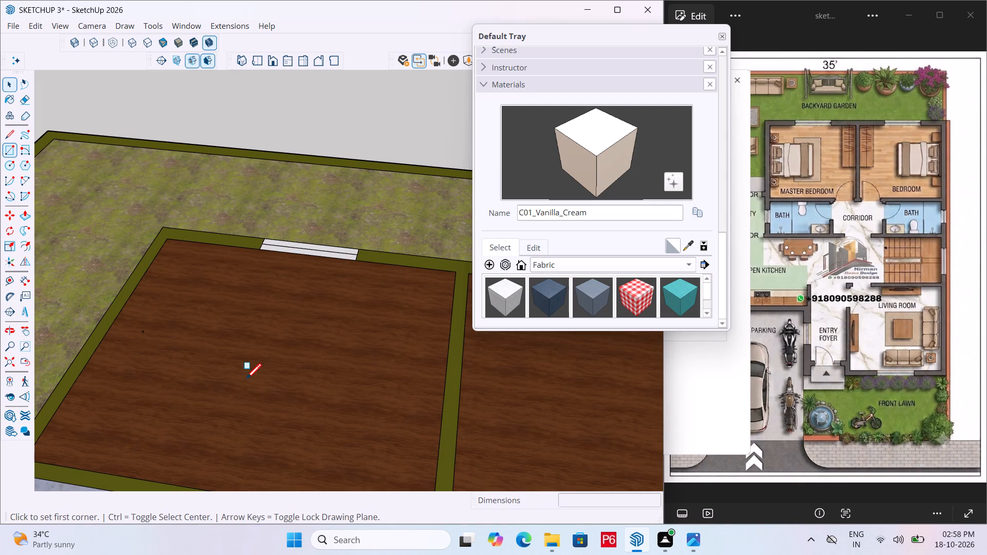
{"action": "left_click", "coordinate": [143, 311]}
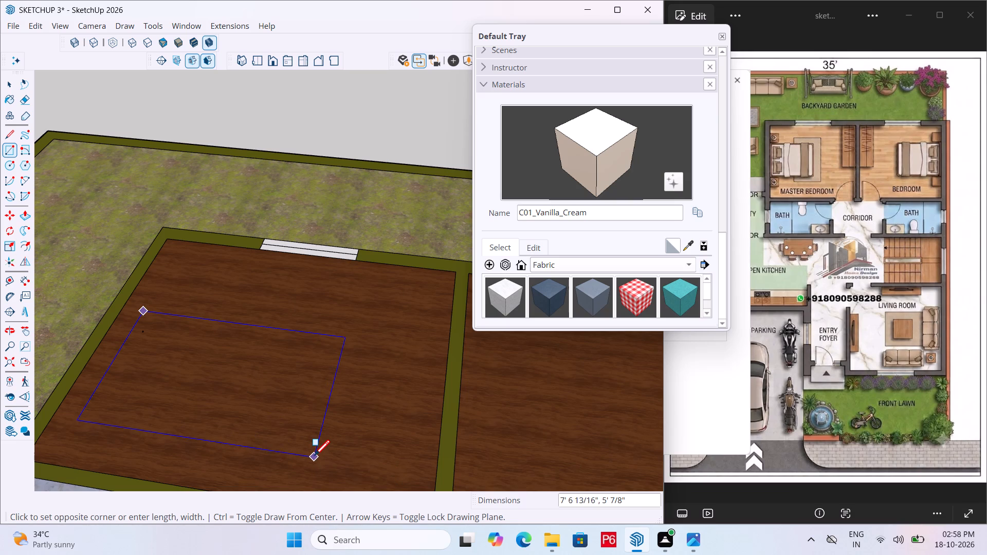
{"action": "double_click", "coordinate": [314, 452]}
{"action": "scroll", "coordinate": [218, 315], "scroll_direction": "down", "scroll_amount": 5}
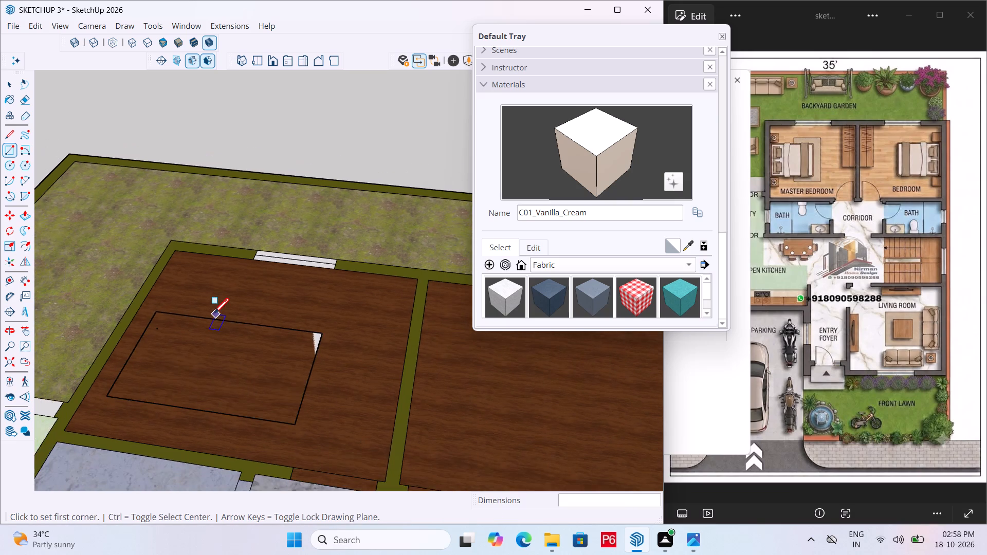
{"action": "scroll", "coordinate": [208, 317], "scroll_direction": "down", "scroll_amount": 6}
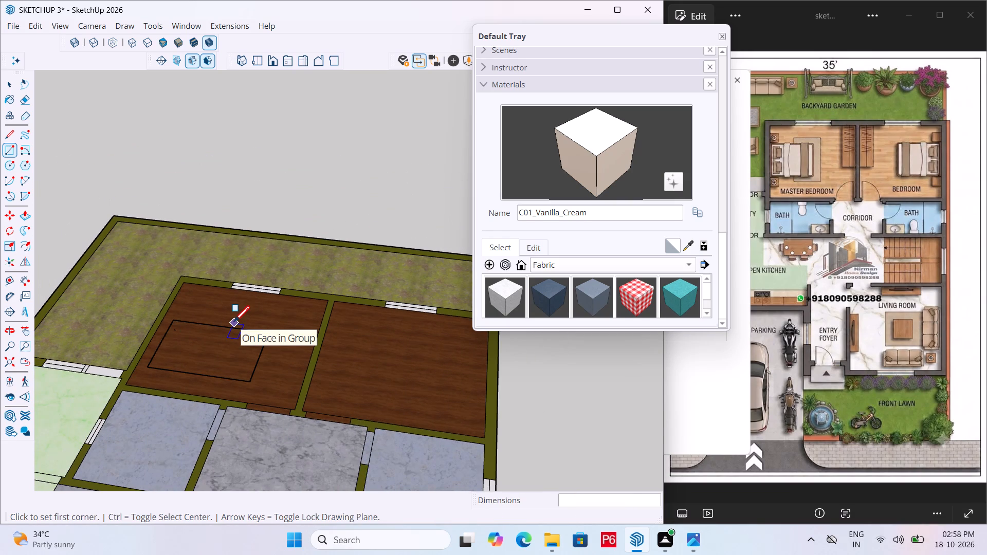
Make the new floor rectangle's face and edges into a group.
{"action": "scroll", "coordinate": [226, 331], "scroll_direction": "up", "scroll_amount": 4}
{"action": "key", "text": "space"}
{"action": "double_click", "coordinate": [204, 344]}
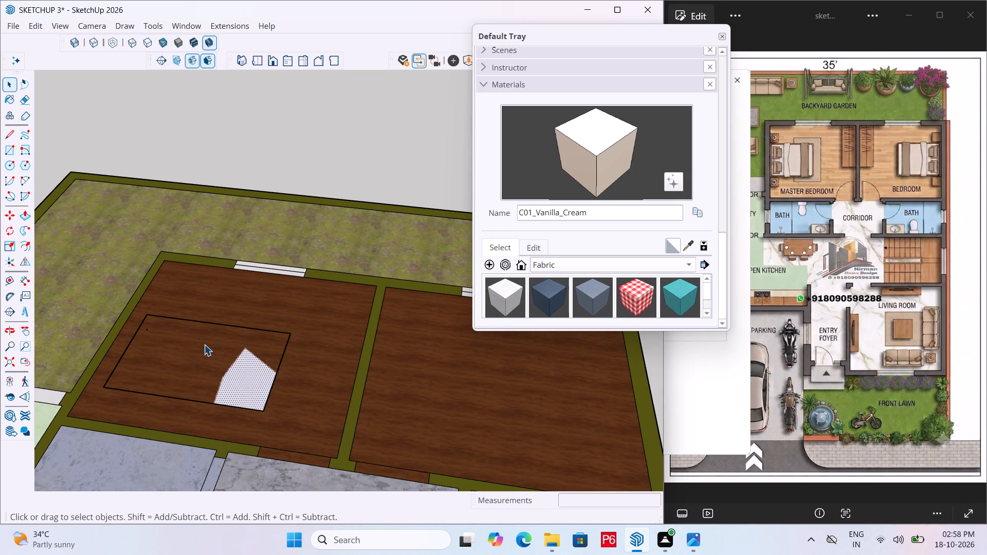
{"action": "left_click", "coordinate": [204, 344]}
{"action": "right_click", "coordinate": [204, 343]}
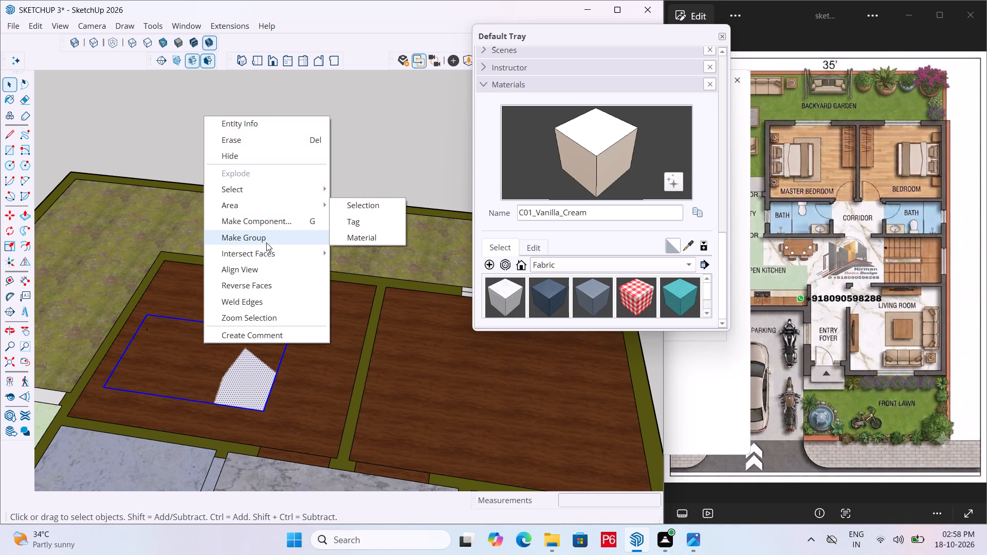
{"action": "left_click", "coordinate": [267, 241]}
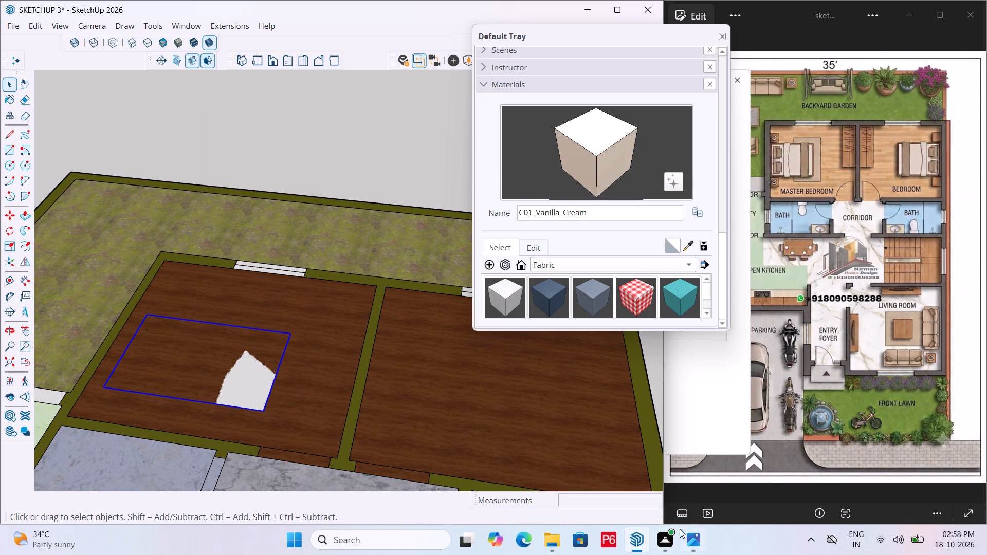